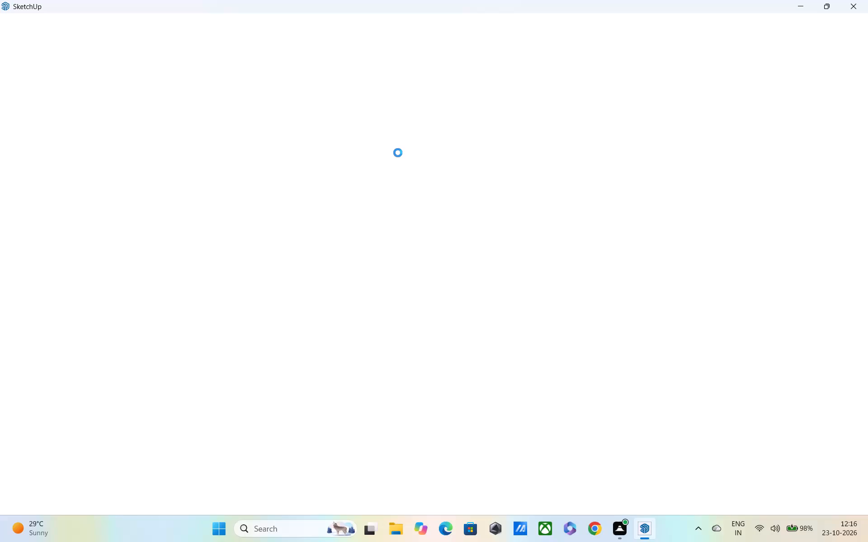
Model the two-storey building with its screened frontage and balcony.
Open the house image sk up pro 16.jpg in Photos and examine its front elevation up close.
{"action": "left_click", "coordinate": [287, 533]}
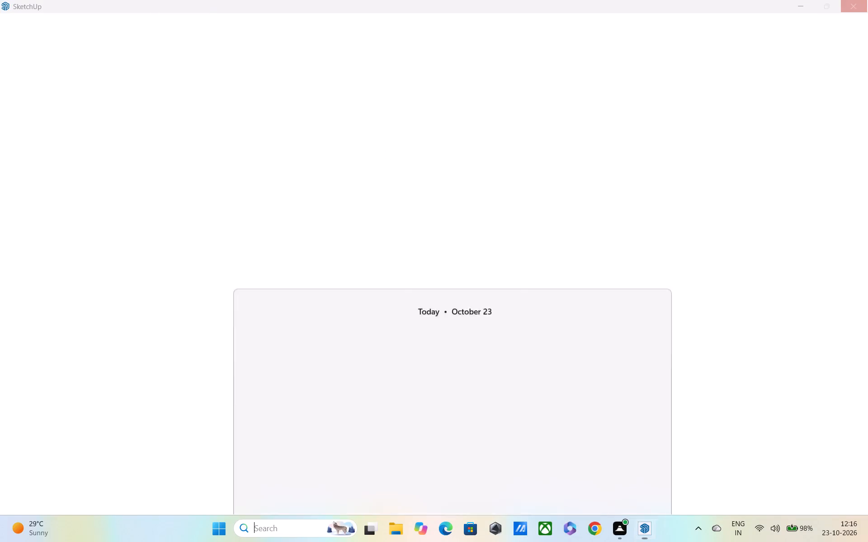
{"action": "left_click", "coordinate": [450, 324]}
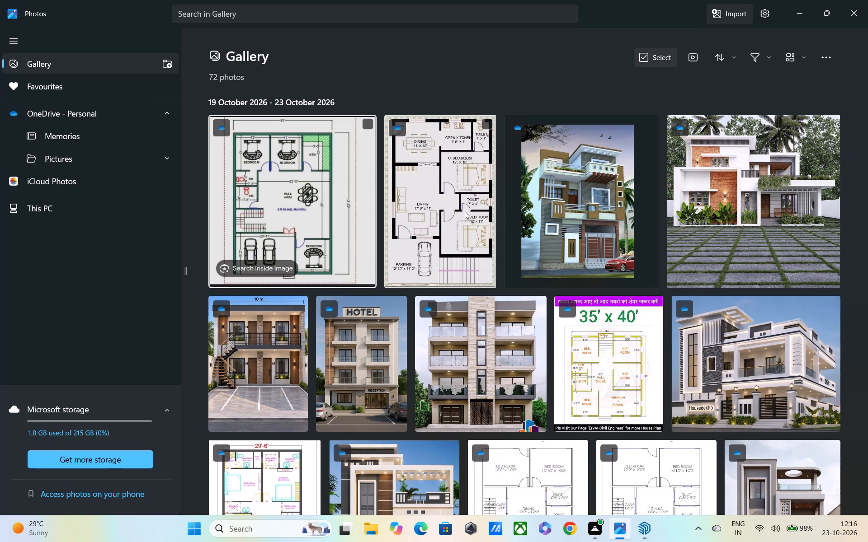
{"action": "left_click", "coordinate": [732, 220]}
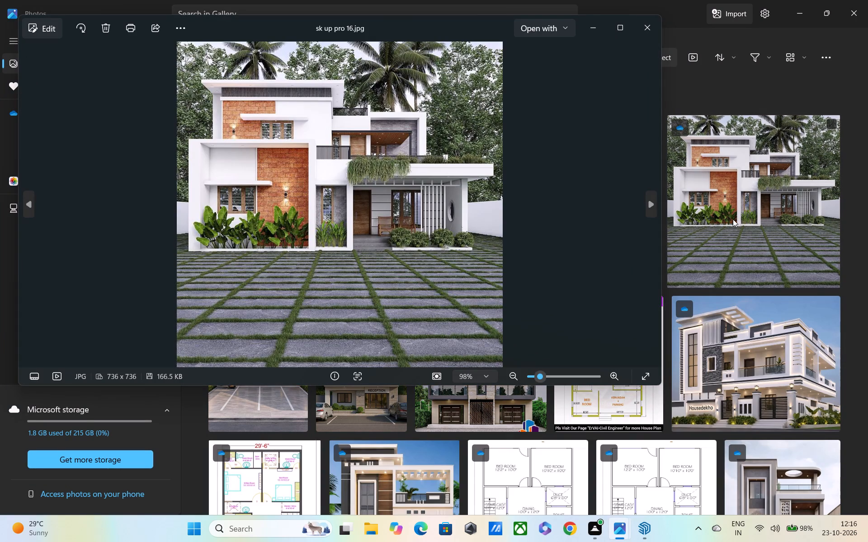
{"action": "left_click", "coordinate": [620, 28]}
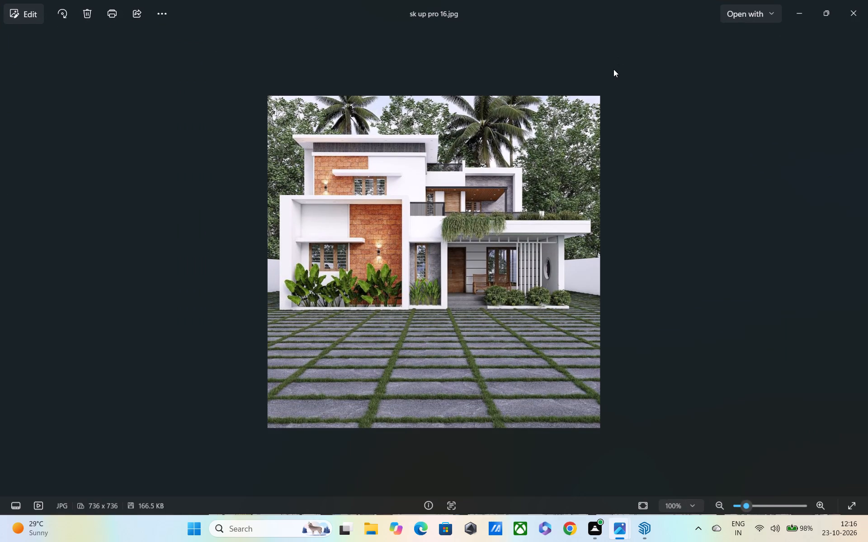
{"action": "scroll", "coordinate": [473, 252], "scroll_direction": "up", "scroll_amount": 4}
{"action": "middle_click_drag", "start_coordinate": [472, 256], "coordinate": [472, 270]}
{"action": "scroll", "coordinate": [472, 270], "scroll_direction": "up", "scroll_amount": 1}
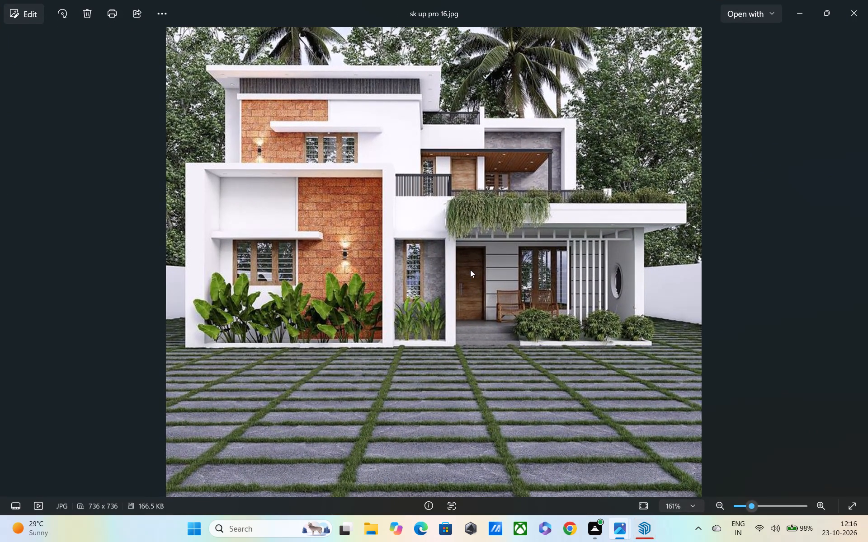
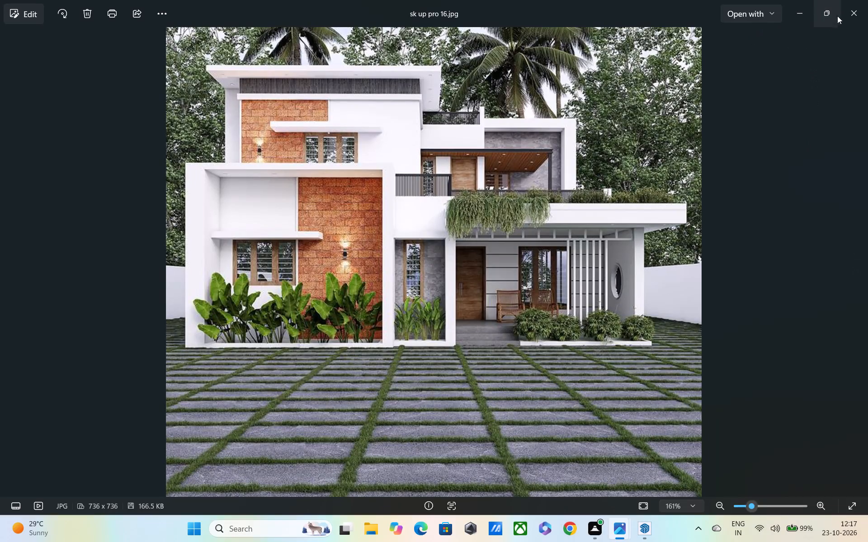
Close the house reference image and return to the empty SketchUp model.
{"action": "left_click", "coordinate": [849, 13]}
{"action": "left_click", "coordinate": [854, 5]}
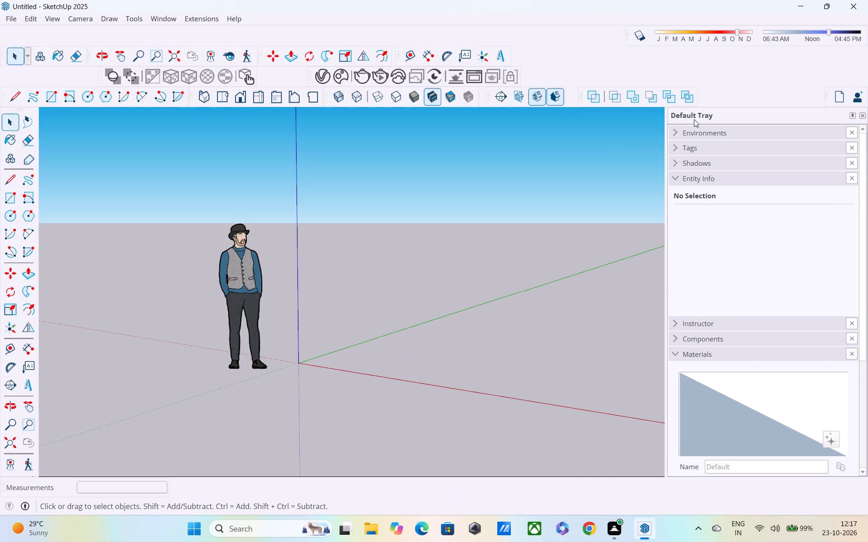
Draw a rectangle on the ground plane beyond the red axis, entering its dimensions as 30'.70'.
{"action": "middle_click_drag", "start_coordinate": [453, 304], "coordinate": [650, 333]}
{"action": "scroll", "coordinate": [587, 310], "scroll_direction": "down", "scroll_amount": 1}
{"action": "middle_click_drag", "start_coordinate": [580, 293], "coordinate": [436, 340]}
{"action": "middle_click_drag", "start_coordinate": [426, 320], "coordinate": [470, 336]}
{"action": "middle_click_drag", "start_coordinate": [473, 326], "coordinate": [472, 360], "text": "shift"}
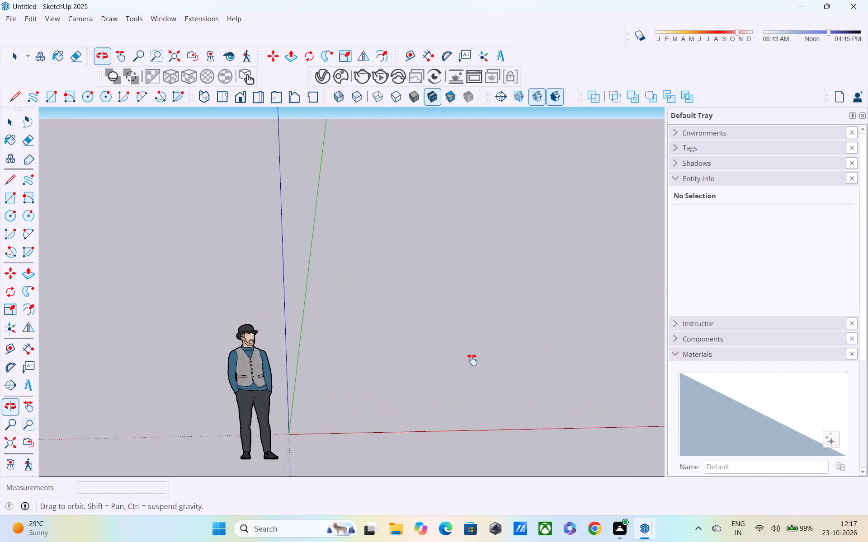
{"action": "middle_click_drag", "start_coordinate": [472, 360], "coordinate": [470, 364], "text": "shift"}
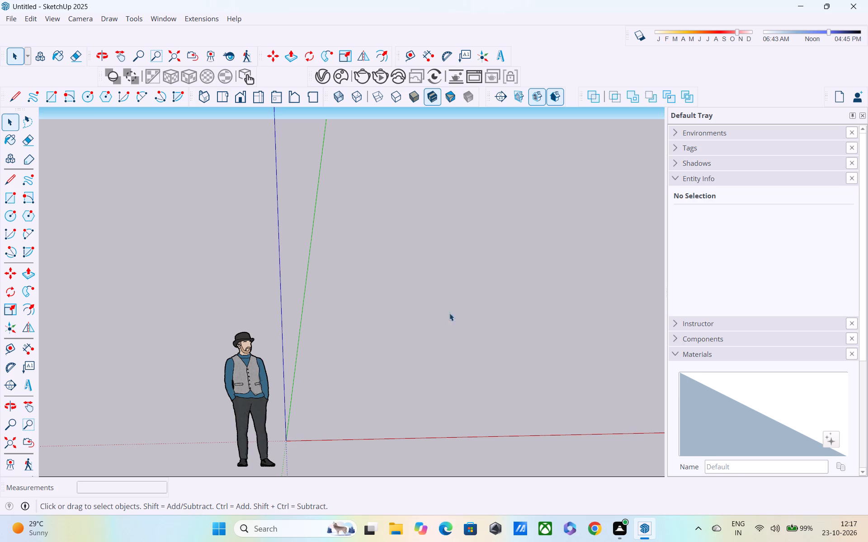
{"action": "key", "text": "r"}
{"action": "left_click", "coordinate": [444, 231]}
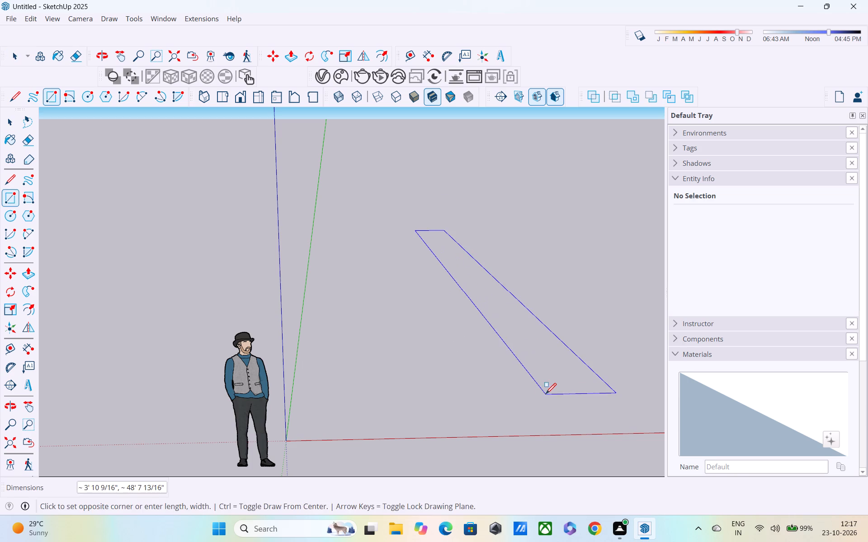
{"action": "middle_click_drag", "start_coordinate": [476, 385], "coordinate": [402, 365]}
{"action": "scroll", "coordinate": [406, 366], "scroll_direction": "down", "scroll_amount": 3}
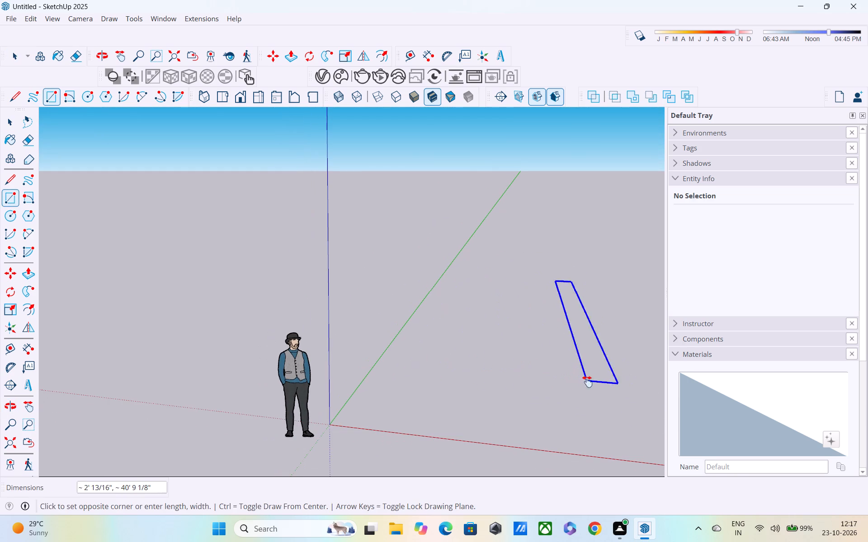
{"action": "middle_click_drag", "start_coordinate": [587, 382], "coordinate": [394, 364], "text": "shift"}
{"action": "middle_click_drag", "start_coordinate": [612, 406], "coordinate": [681, 444]}
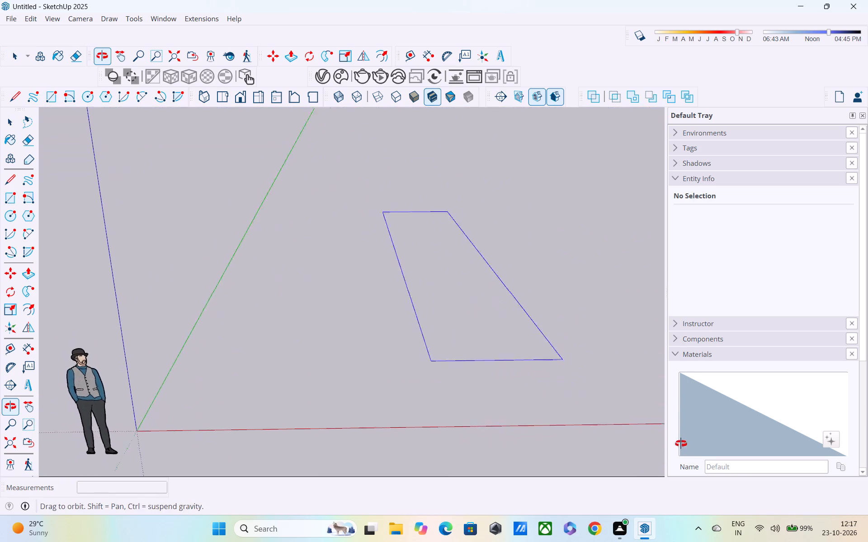
{"action": "middle_click_drag", "start_coordinate": [681, 444], "coordinate": [612, 421]}
{"action": "scroll", "coordinate": [617, 367], "scroll_direction": "down", "scroll_amount": 1}
{"action": "middle_click_drag", "start_coordinate": [617, 367], "coordinate": [457, 359]}
{"action": "middle_click_drag", "start_coordinate": [632, 403], "coordinate": [644, 440]}
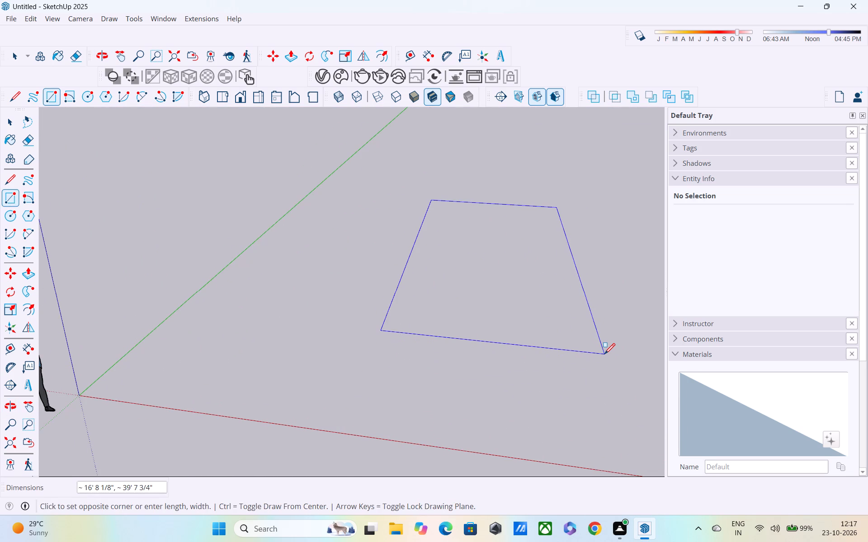
{"action": "type", "text": "30'"}
{"action": "key", "text": "period"}
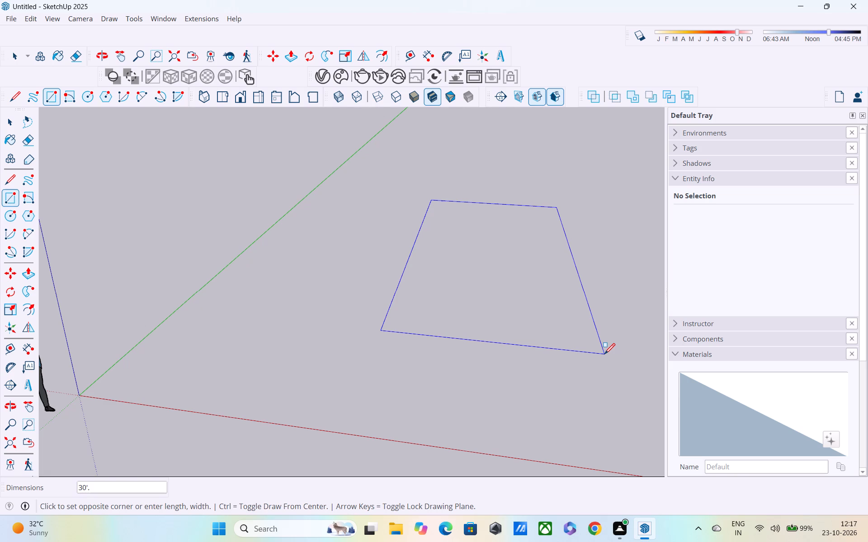
{"action": "type", "text": "70'"}
{"action": "key", "text": "Return"}
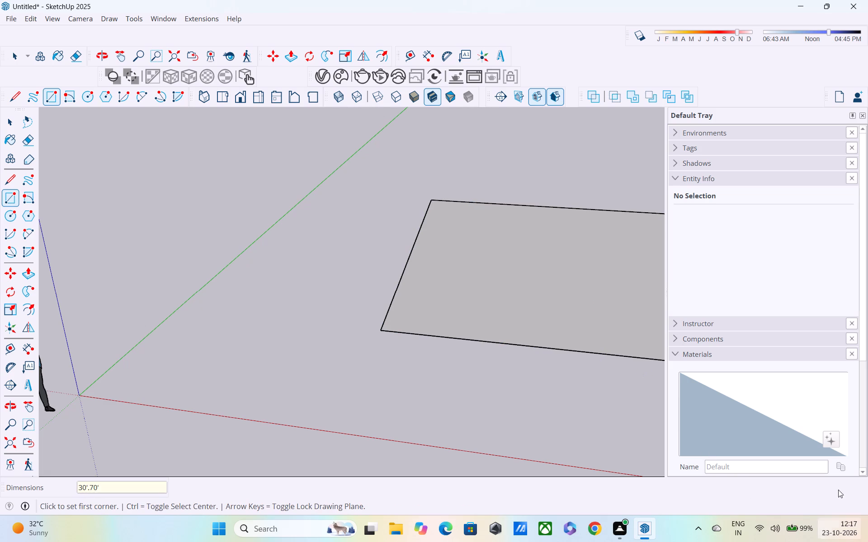
Place a guide 5' inside the rectangle's front edge and a parallel guide 9" further in for the front wall.
{"action": "scroll", "coordinate": [851, 461], "scroll_direction": "down", "scroll_amount": 1}
{"action": "middle_click_drag", "start_coordinate": [467, 304], "coordinate": [280, 312], "text": "shift"}
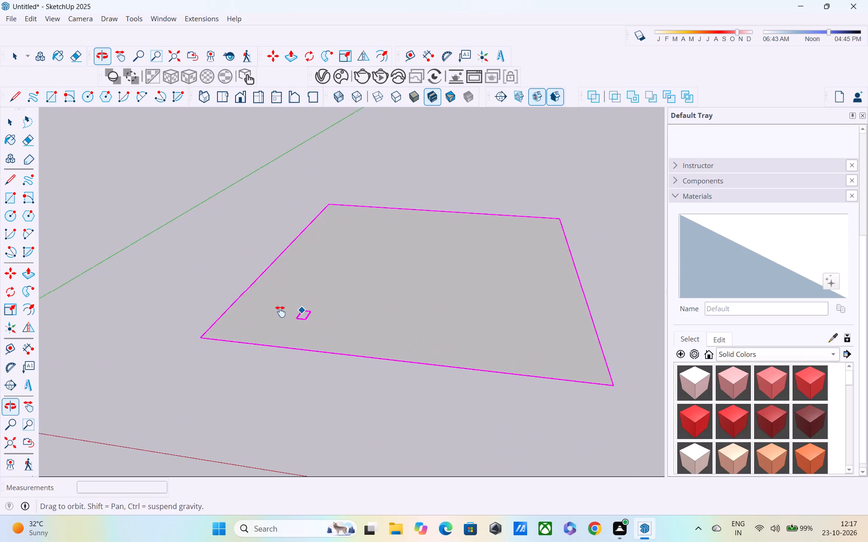
{"action": "middle_click_drag", "start_coordinate": [280, 312], "coordinate": [256, 312], "text": "shift"}
{"action": "scroll", "coordinate": [336, 315], "scroll_direction": "down", "scroll_amount": 1}
{"action": "middle_click_drag", "start_coordinate": [336, 315], "coordinate": [369, 383]}
{"action": "middle_click_drag", "start_coordinate": [442, 361], "coordinate": [440, 304]}
{"action": "middle_click_drag", "start_coordinate": [430, 325], "coordinate": [430, 326]}
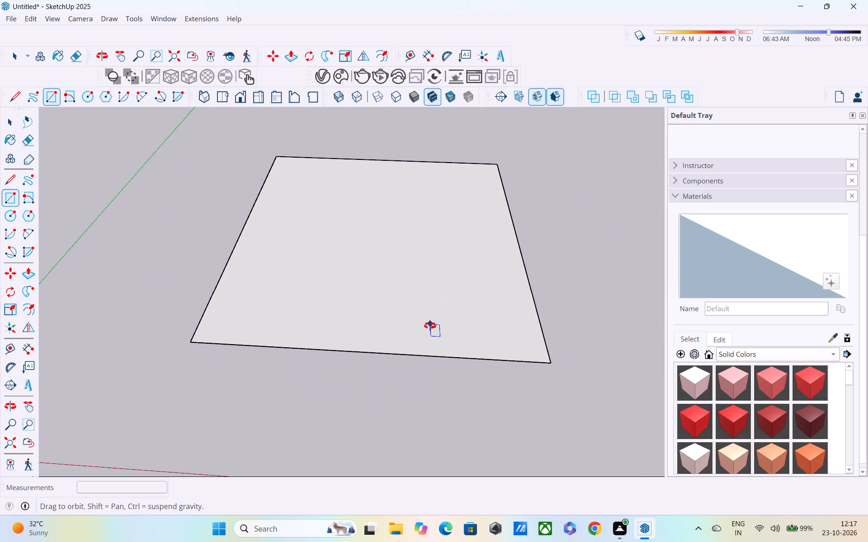
{"action": "middle_click_drag", "start_coordinate": [430, 326], "coordinate": [424, 388]}
{"action": "middle_click_drag", "start_coordinate": [424, 393], "coordinate": [425, 363]}
{"action": "key", "text": "space"}
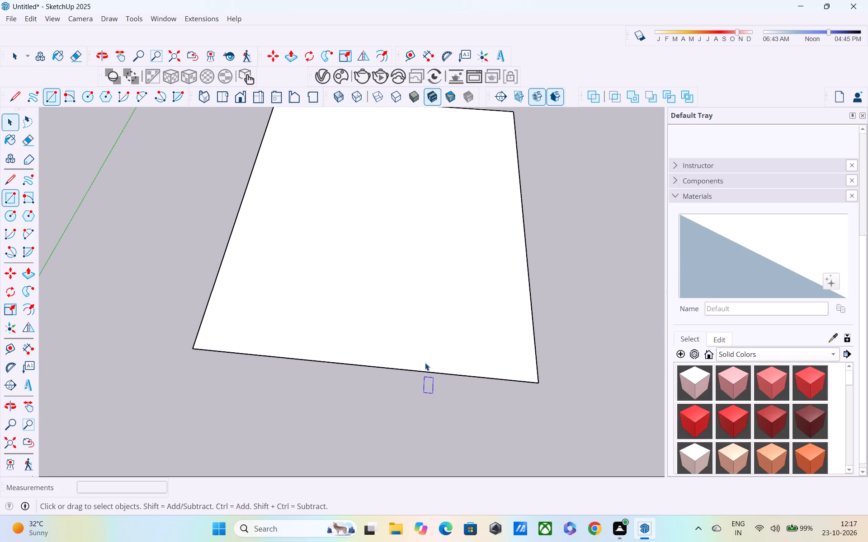
{"action": "middle_click_drag", "start_coordinate": [423, 353], "coordinate": [419, 374]}
{"action": "middle_click_drag", "start_coordinate": [410, 366], "coordinate": [410, 366]}
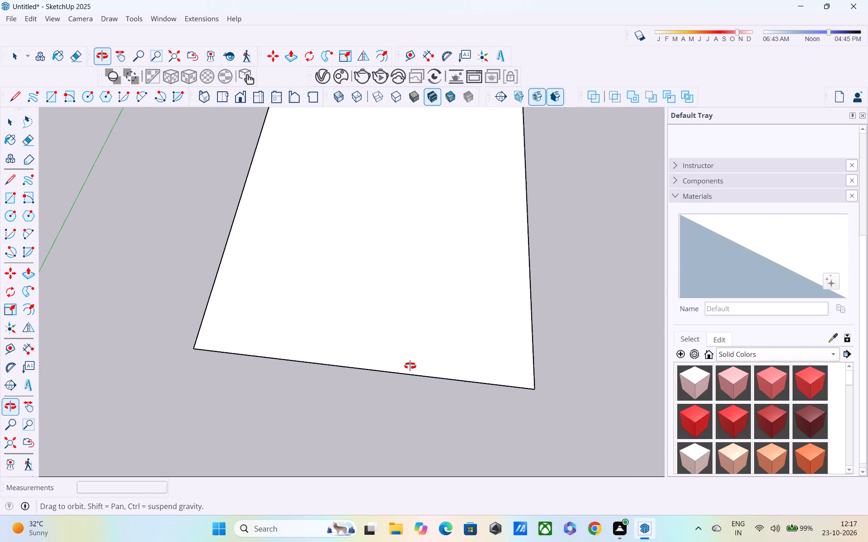
{"action": "middle_click_drag", "start_coordinate": [410, 366], "coordinate": [413, 397]}
{"action": "key", "text": "t"}
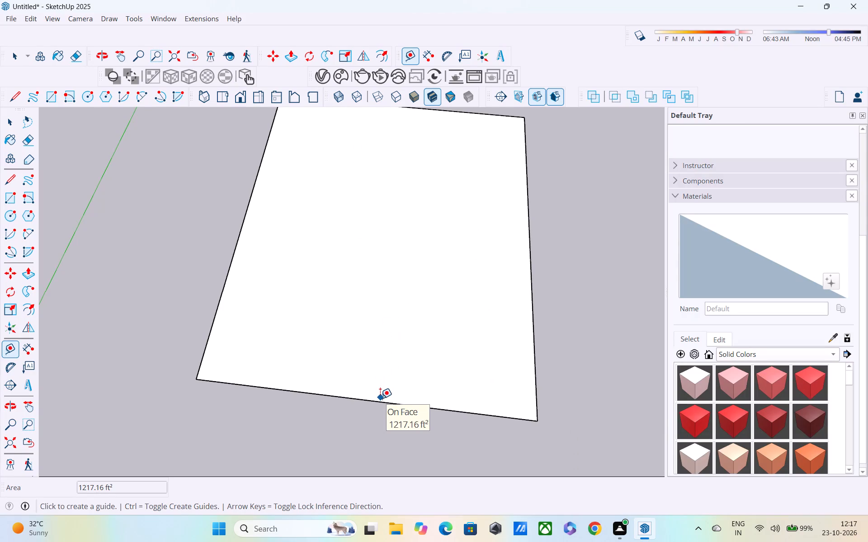
{"action": "left_click", "coordinate": [380, 403]}
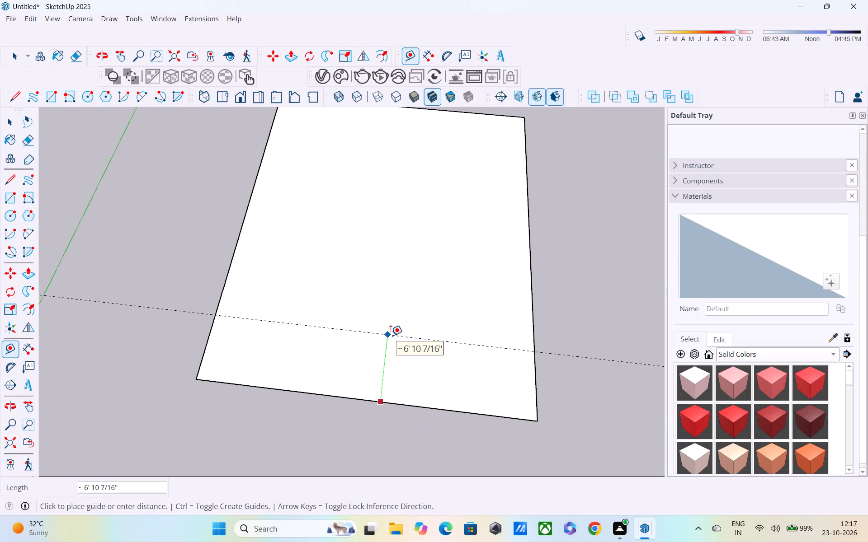
{"action": "type", "text": "5'"}
{"action": "key", "text": "Return"}
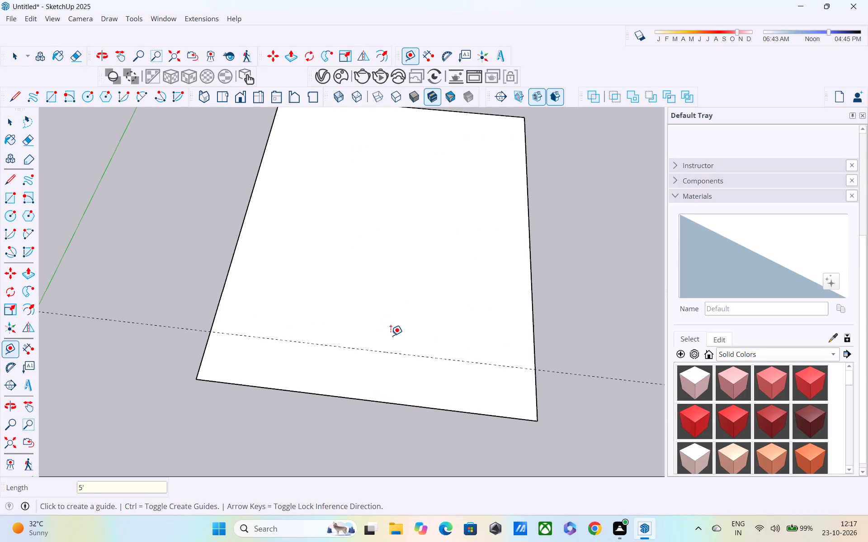
{"action": "left_click", "coordinate": [374, 351]}
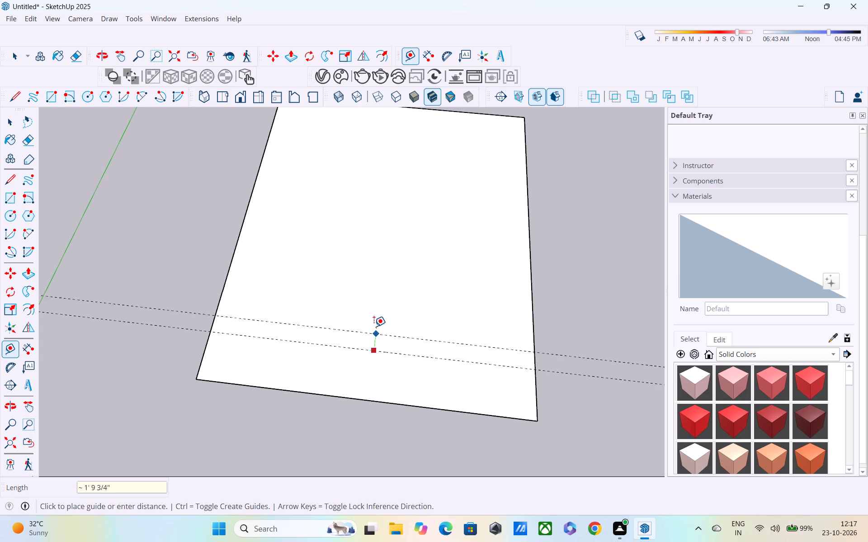
{"action": "type", "text": "9\""}
{"action": "key", "text": "Return"}
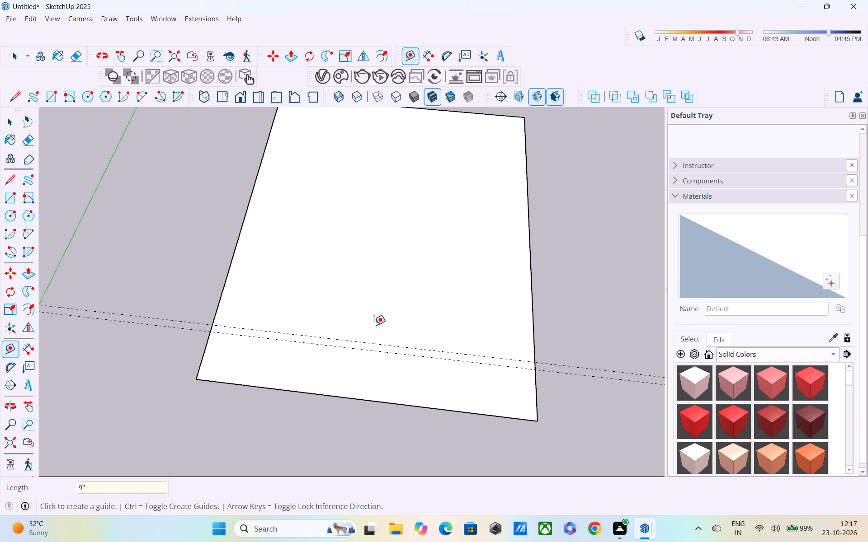
Place guides 9" inside both side edges of the rectangle to mark the side wall thickness.
{"action": "left_click", "coordinate": [234, 263]}
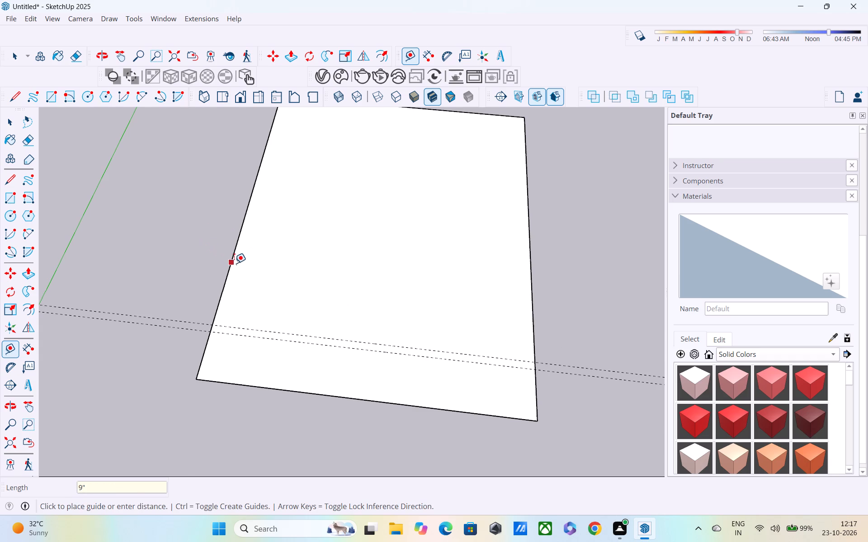
{"action": "type", "text": "9\""}
{"action": "key", "text": "Return"}
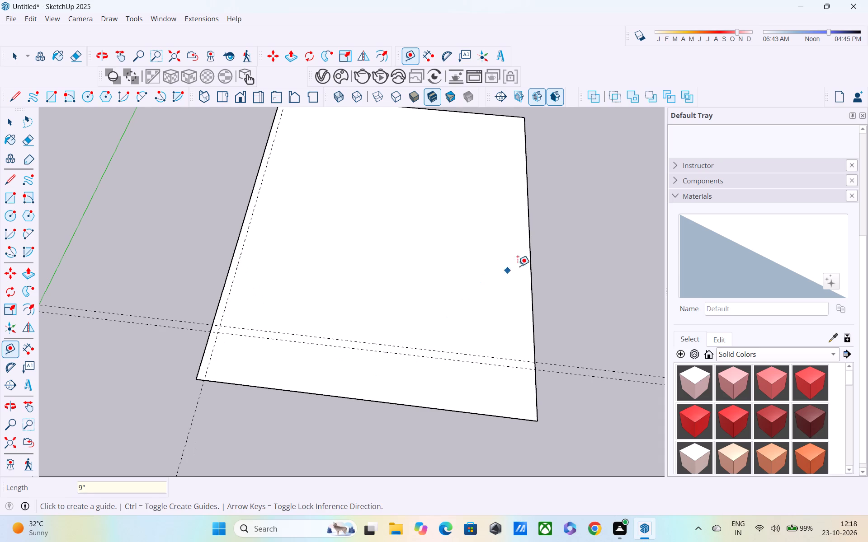
{"action": "left_click", "coordinate": [534, 266]}
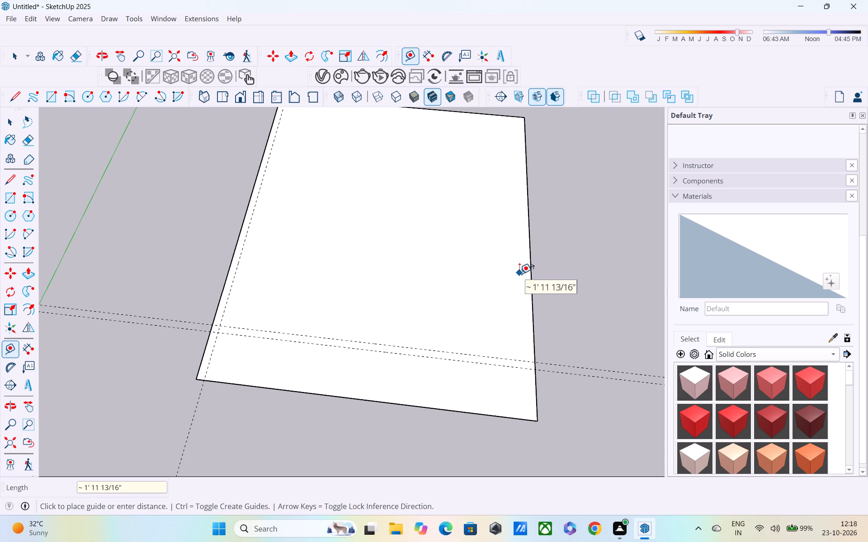
{"action": "key", "text": "Escape"}
{"action": "left_click", "coordinate": [529, 272]}
{"action": "type", "text": "9\""}
{"action": "key", "text": "Return"}
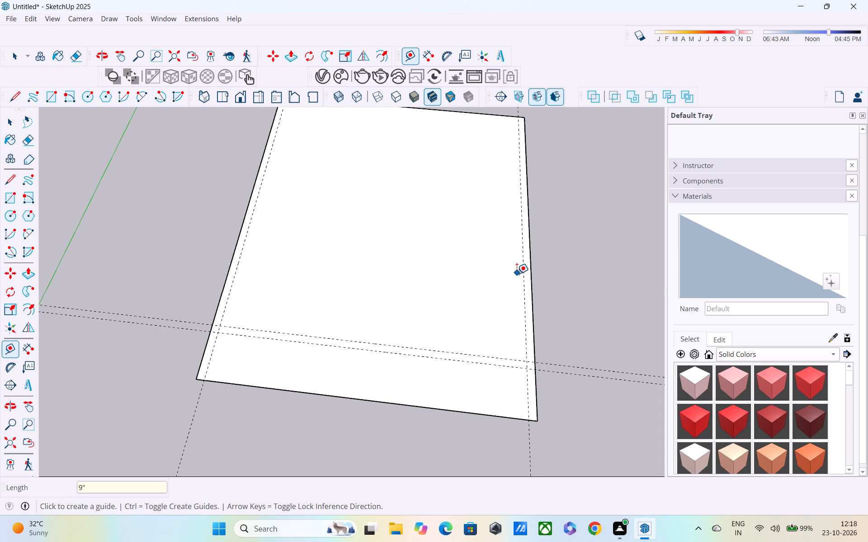
{"action": "left_click", "coordinate": [524, 285]}
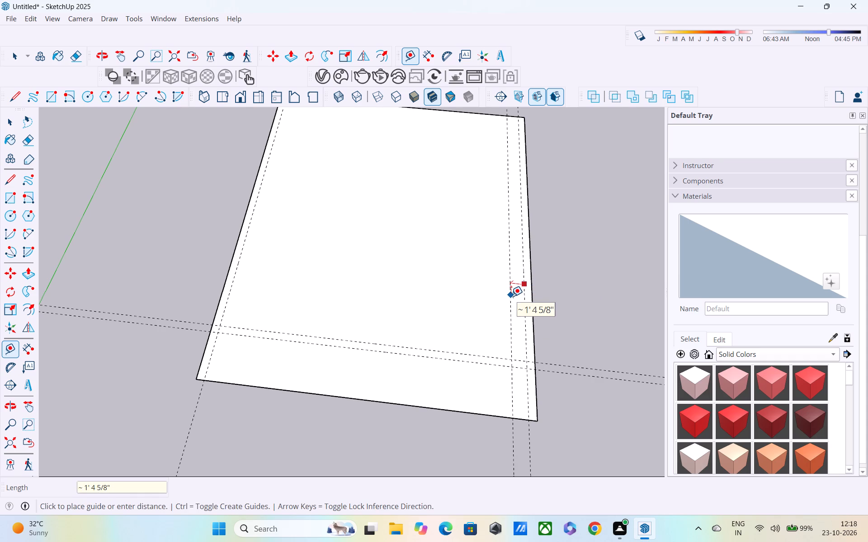
{"action": "key", "text": "Escape"}
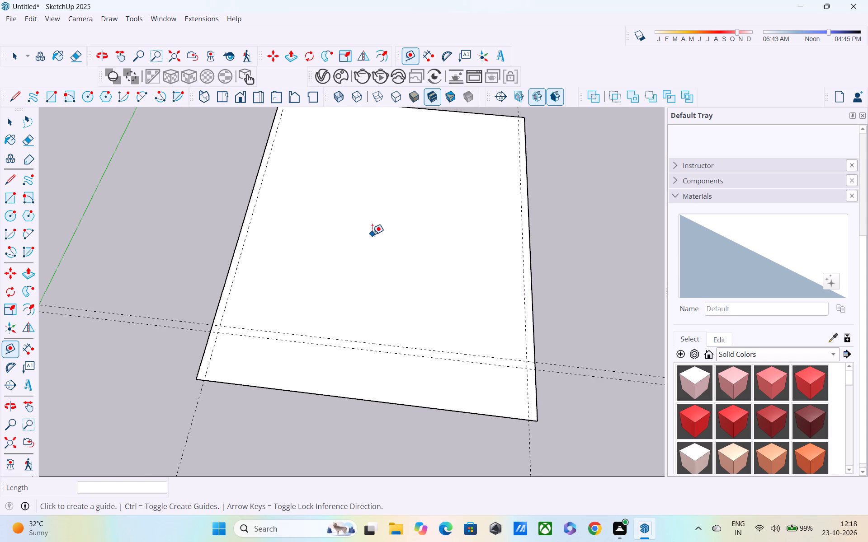
Place a guide 15' inward from the left wall's inner guide, and a parallel guide 9" back toward that wall.
{"action": "middle_click_drag", "start_coordinate": [372, 234], "coordinate": [372, 379], "text": "shift"}
{"action": "middle_click_drag", "start_coordinate": [400, 250], "coordinate": [404, 170]}
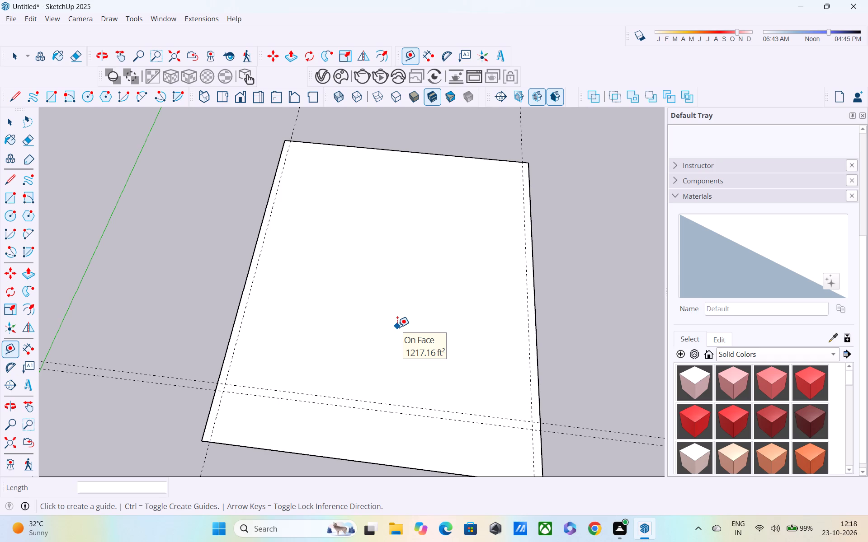
{"action": "left_click", "coordinate": [242, 320]}
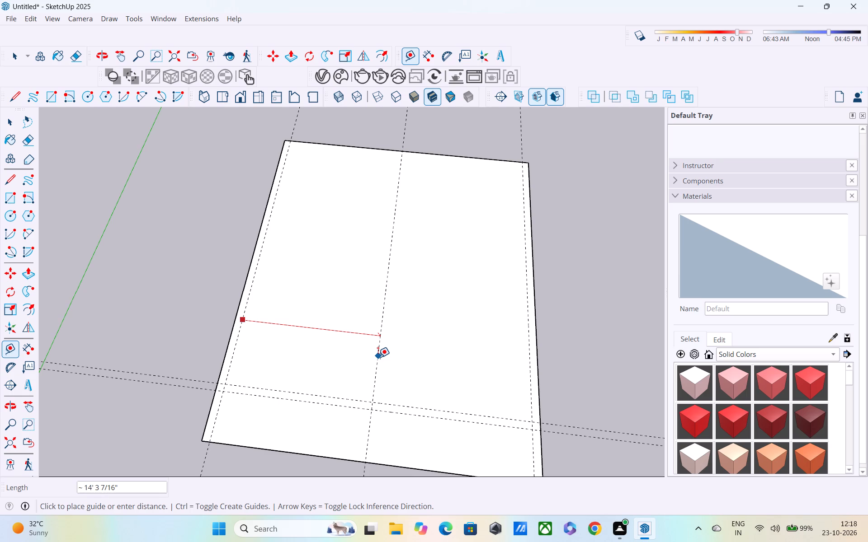
{"action": "type", "text": "15'"}
{"action": "key", "text": "Return"}
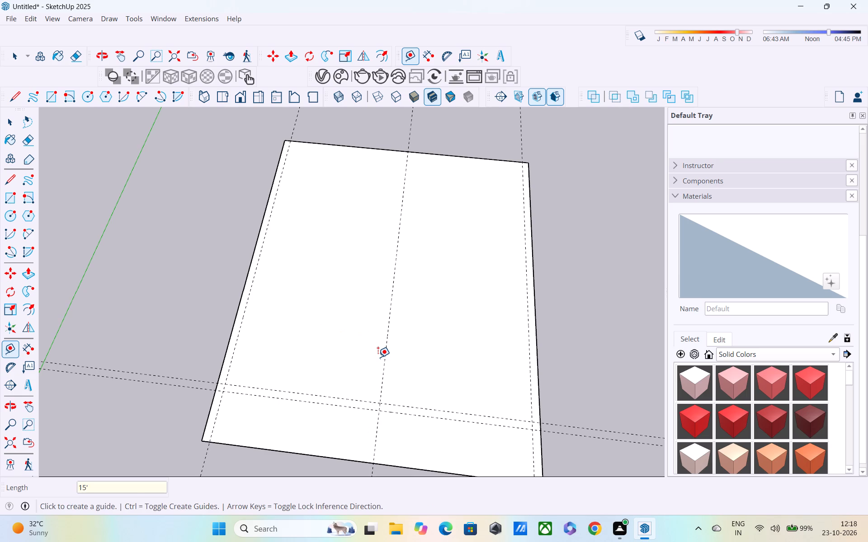
{"action": "left_click", "coordinate": [387, 345]}
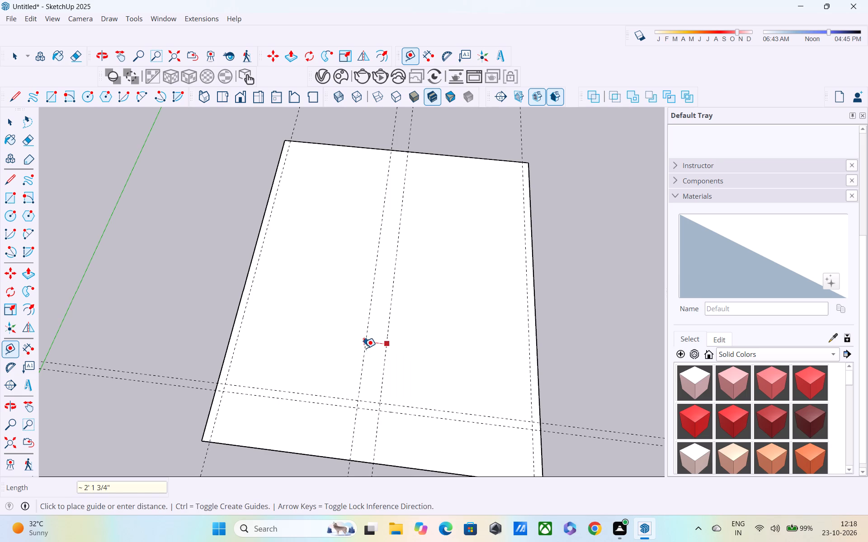
{"action": "type", "text": "9\""}
{"action": "key", "text": "Return"}
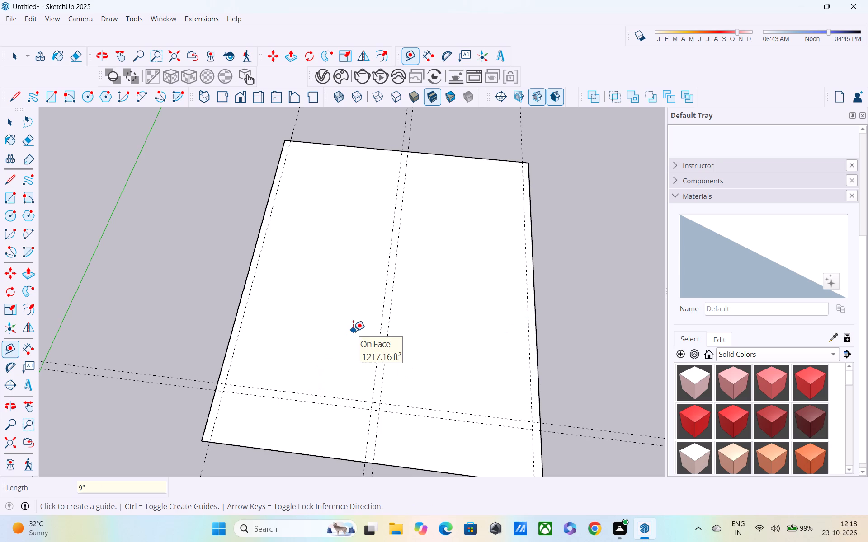
Place a guide 10' behind the front wall's inner guide, and a parallel guide 9" from it.
{"action": "scroll", "coordinate": [353, 331], "scroll_direction": "down", "scroll_amount": 1}
{"action": "middle_click", "coordinate": [354, 310]}
{"action": "middle_click_drag", "start_coordinate": [348, 323], "coordinate": [346, 286]}
{"action": "middle_click_drag", "start_coordinate": [348, 315], "coordinate": [358, 438]}
{"action": "left_click", "coordinate": [432, 413]}
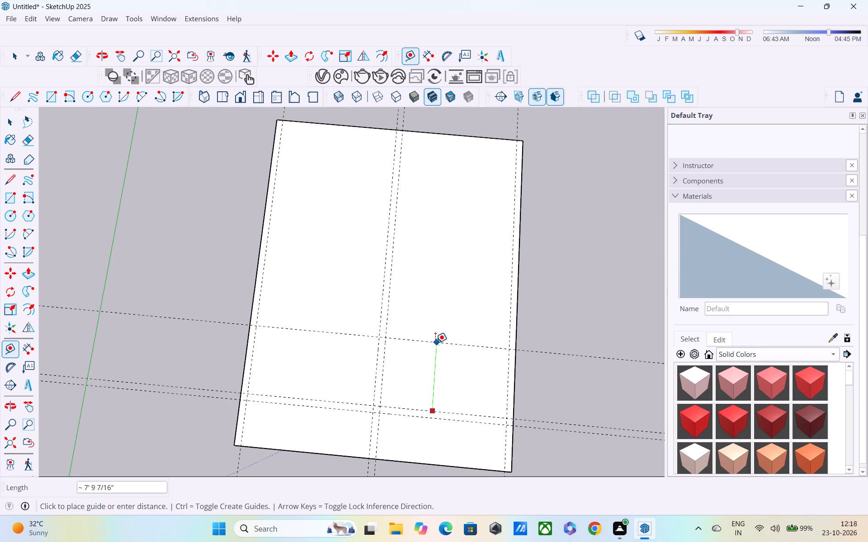
{"action": "type", "text": "10'"}
{"action": "key", "text": "Return"}
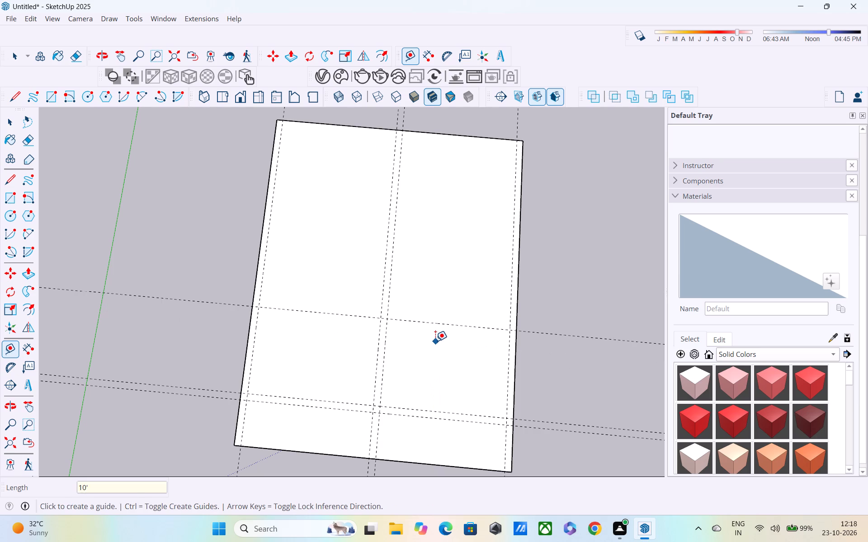
{"action": "left_click", "coordinate": [435, 324]}
{"action": "type", "text": "9\""}
{"action": "key", "text": "Return"}
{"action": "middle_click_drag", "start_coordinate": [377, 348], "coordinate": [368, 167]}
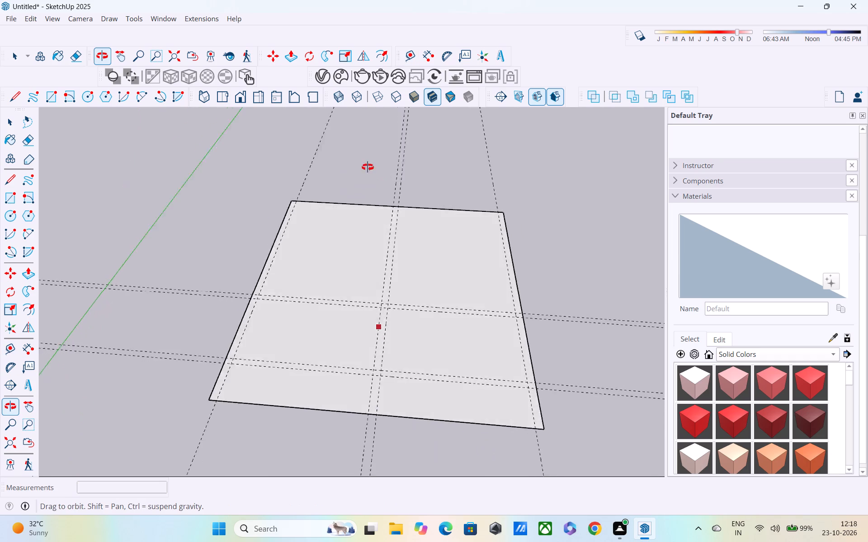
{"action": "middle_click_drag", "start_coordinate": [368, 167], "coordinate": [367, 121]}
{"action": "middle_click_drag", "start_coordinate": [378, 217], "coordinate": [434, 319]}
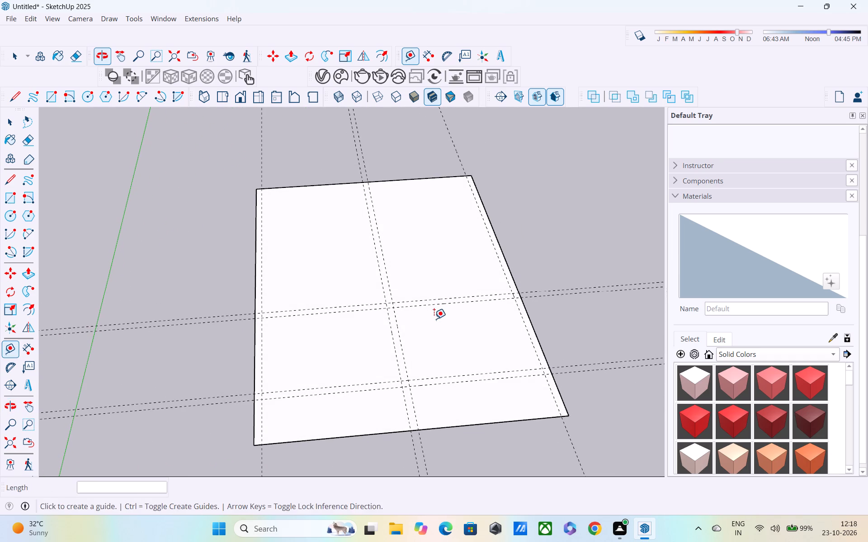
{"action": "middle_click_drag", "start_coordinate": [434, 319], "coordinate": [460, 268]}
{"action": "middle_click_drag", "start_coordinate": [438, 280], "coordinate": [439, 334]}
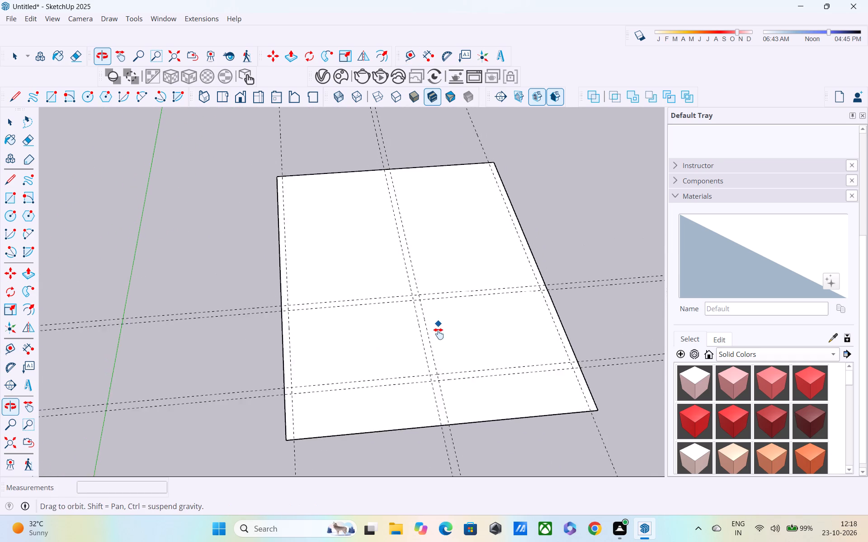
Place a guide 9" inside the ground rectangle's back edge for the rear wall thickness.
{"action": "middle_click_drag", "start_coordinate": [439, 334], "coordinate": [388, 262]}
{"action": "middle_click_drag", "start_coordinate": [387, 261], "coordinate": [370, 282]}
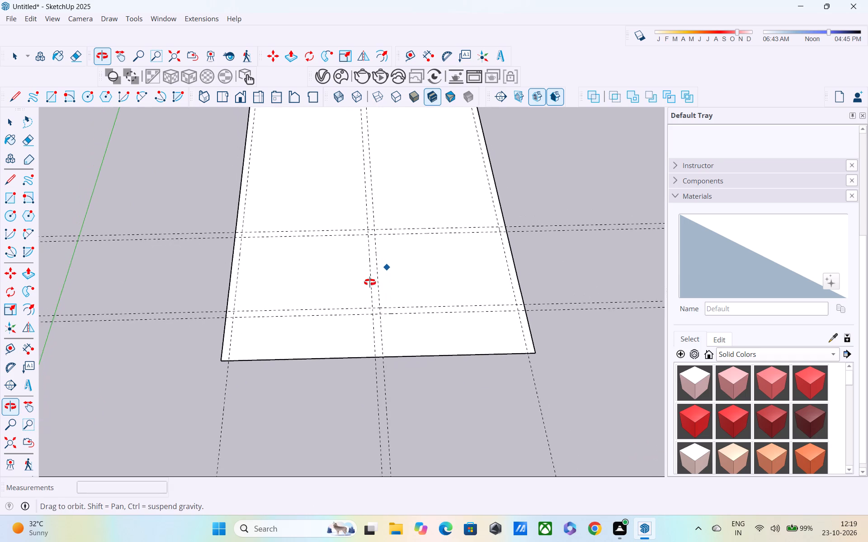
{"action": "middle_click_drag", "start_coordinate": [370, 282], "coordinate": [369, 299]}
{"action": "scroll", "coordinate": [369, 299], "scroll_direction": "down", "scroll_amount": 2}
{"action": "middle_click_drag", "start_coordinate": [369, 299], "coordinate": [367, 327]}
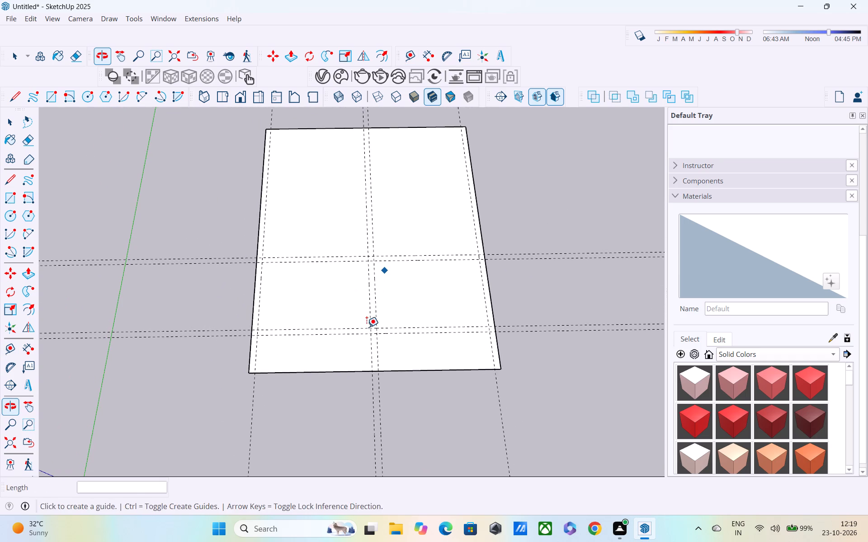
{"action": "middle_click_drag", "start_coordinate": [367, 327], "coordinate": [367, 339], "text": "shift"}
{"action": "key", "text": "Escape"}
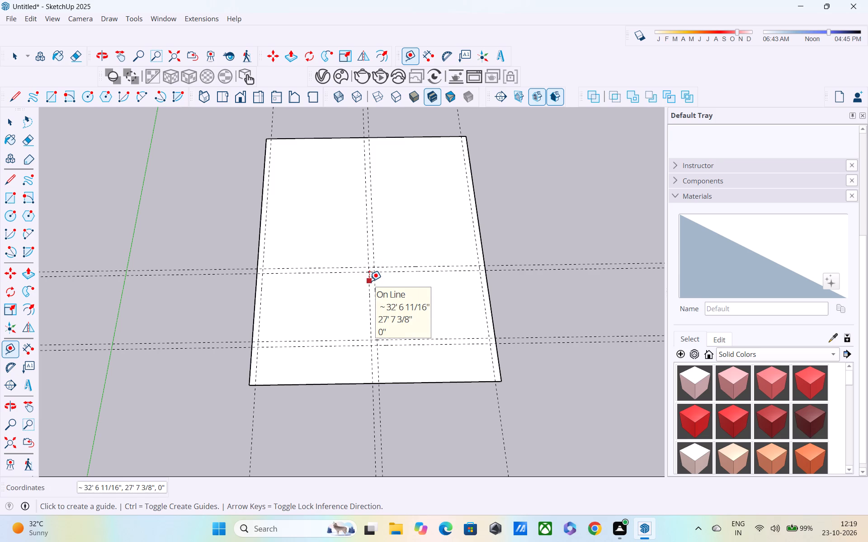
{"action": "scroll", "coordinate": [369, 281], "scroll_direction": "down", "scroll_amount": 1}
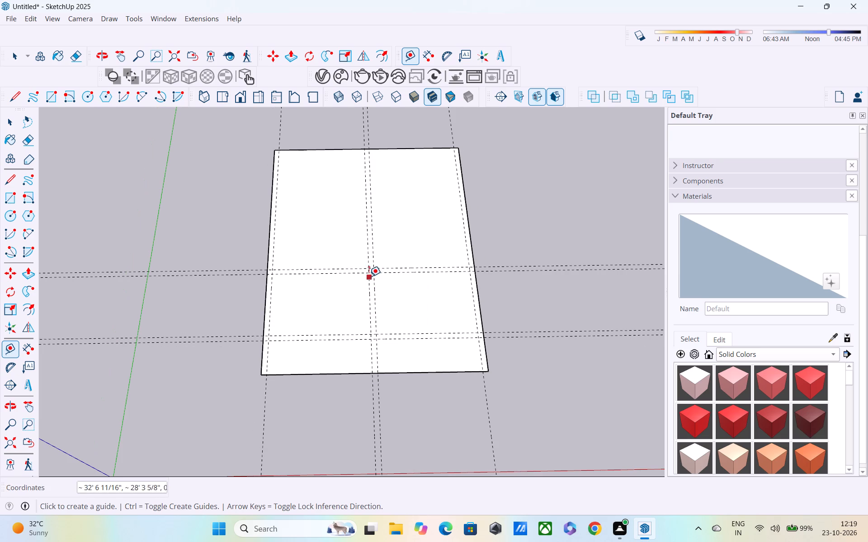
{"action": "key", "text": "r"}
{"action": "scroll", "coordinate": [261, 159], "scroll_direction": "up", "scroll_amount": 2}
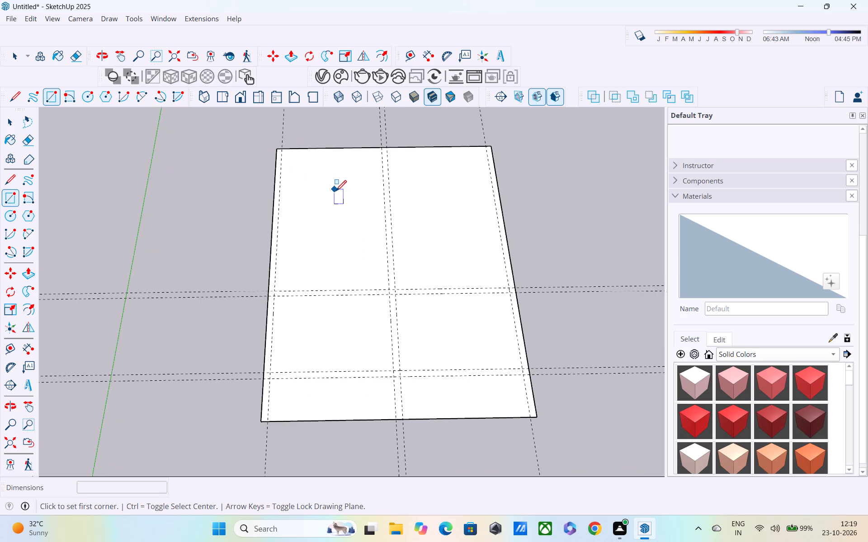
{"action": "key", "text": "grave"}
{"action": "type", "text": "t"}
{"action": "key", "text": "space"}
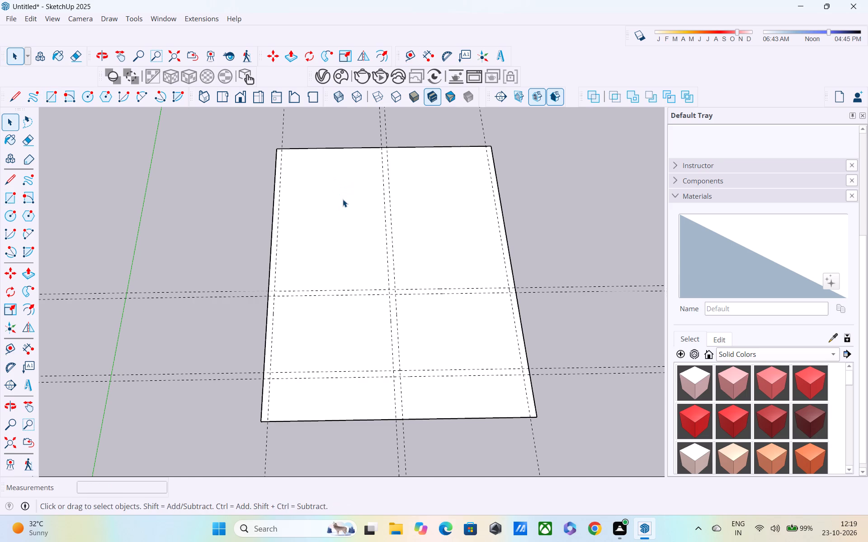
{"action": "key", "text": "t"}
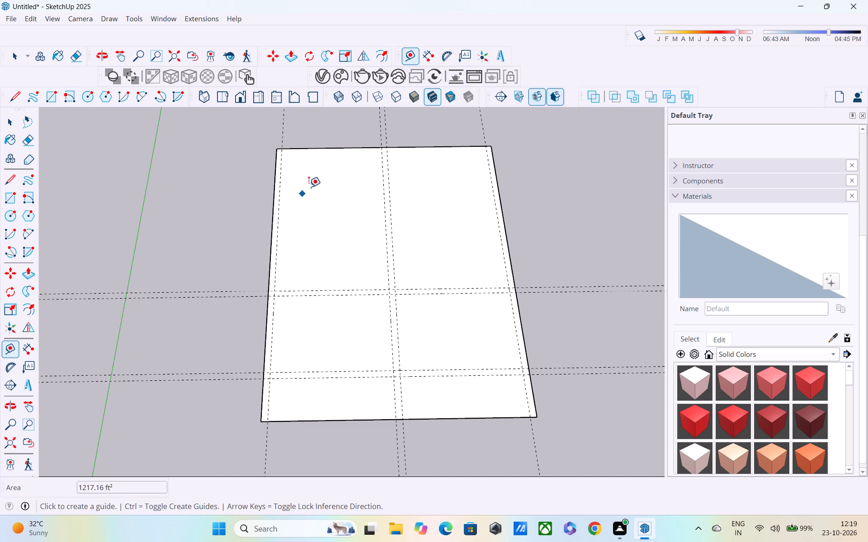
{"action": "left_click", "coordinate": [321, 147]}
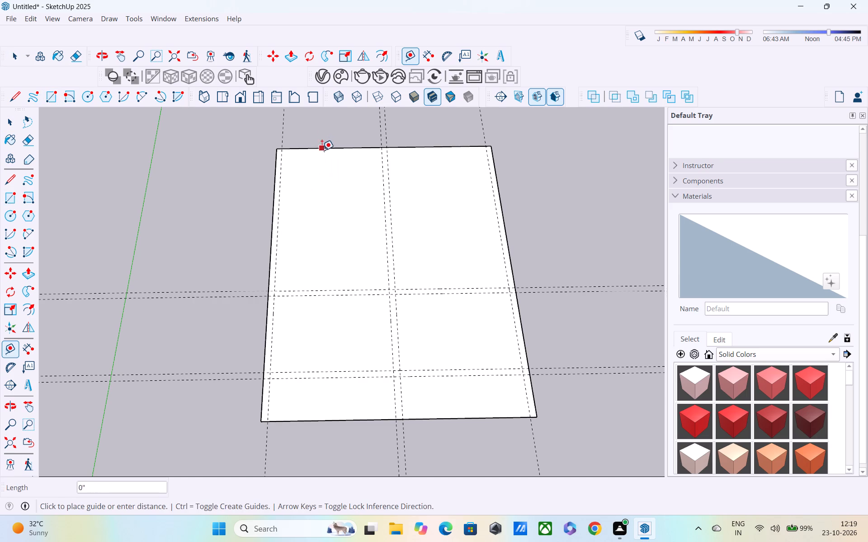
{"action": "type", "text": "9\""}
{"action": "key", "text": "Return"}
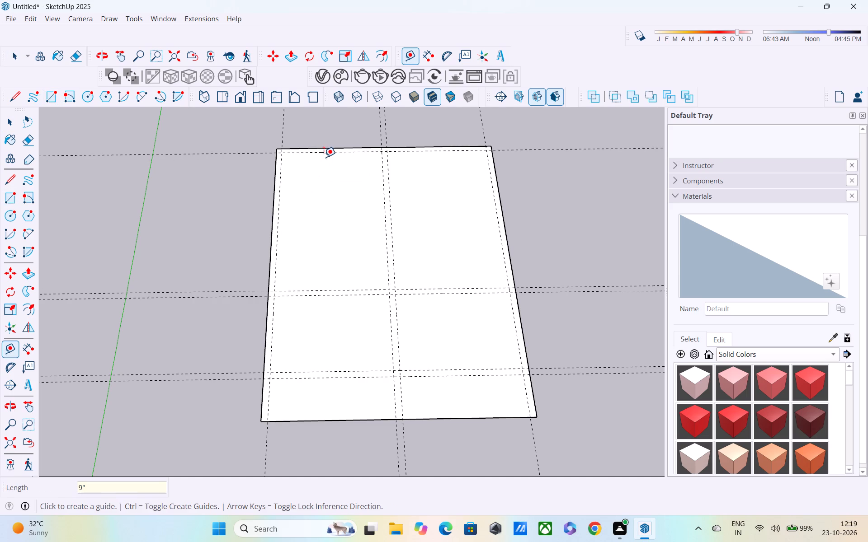
Draw the rear block's wall outline with two rectangles along the guides, about 30' 8" by 23' 11" outside and 29' 2" by 22' 5" inside.
{"action": "key", "text": "r"}
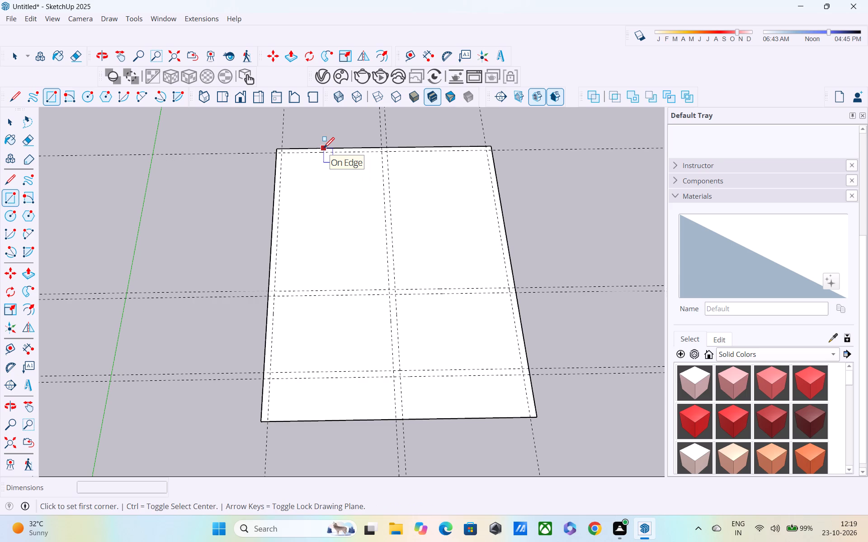
{"action": "left_click", "coordinate": [282, 148]}
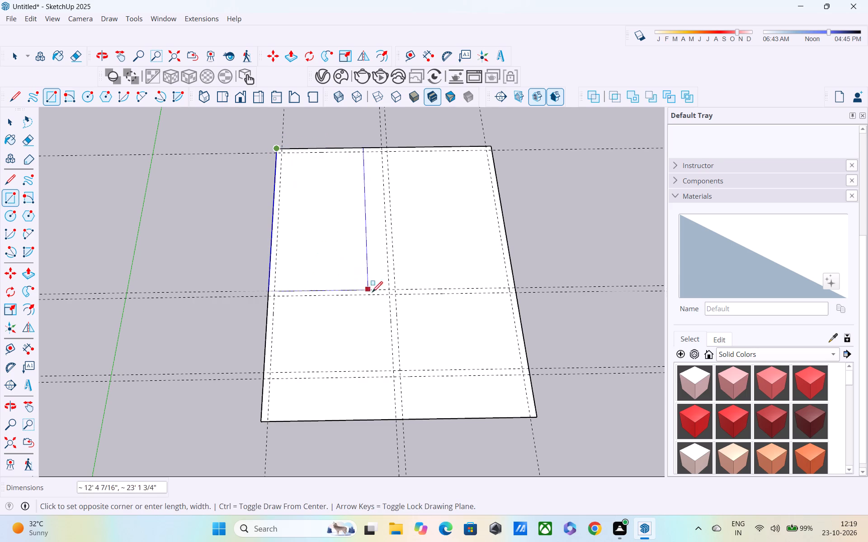
{"action": "left_click", "coordinate": [514, 294]}
{"action": "middle_click_drag", "start_coordinate": [513, 300], "coordinate": [514, 336]}
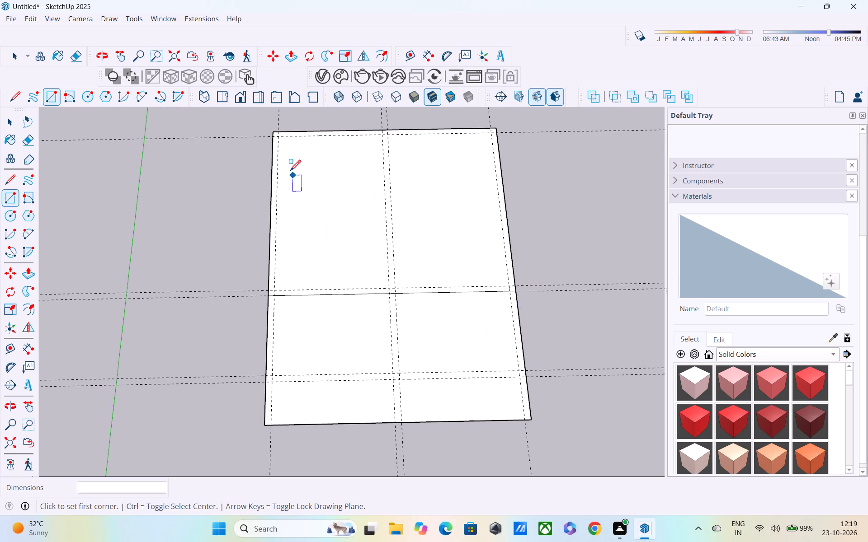
{"action": "left_click", "coordinate": [280, 138]}
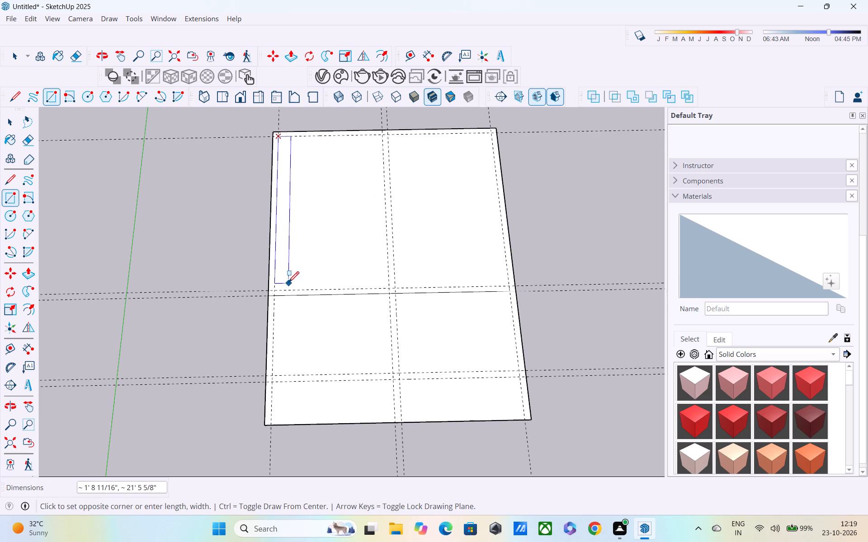
{"action": "left_click", "coordinate": [274, 292]}
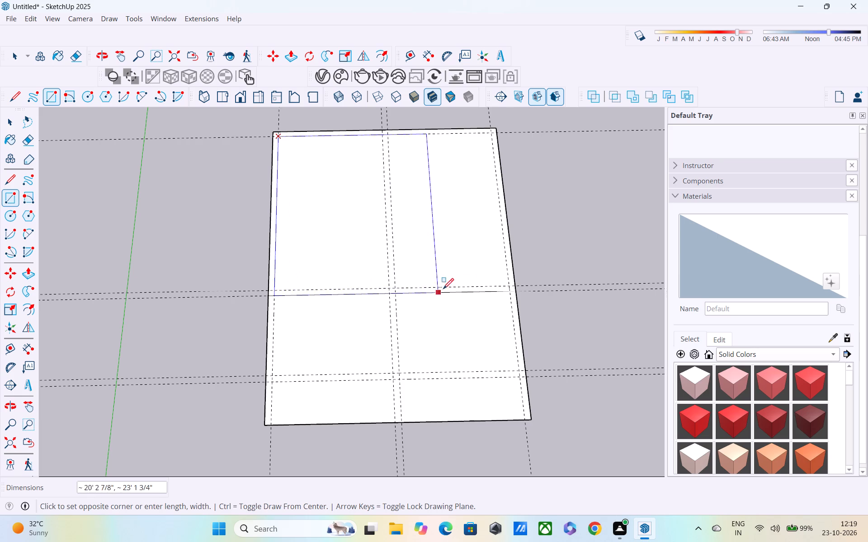
{"action": "left_click", "coordinate": [511, 286]}
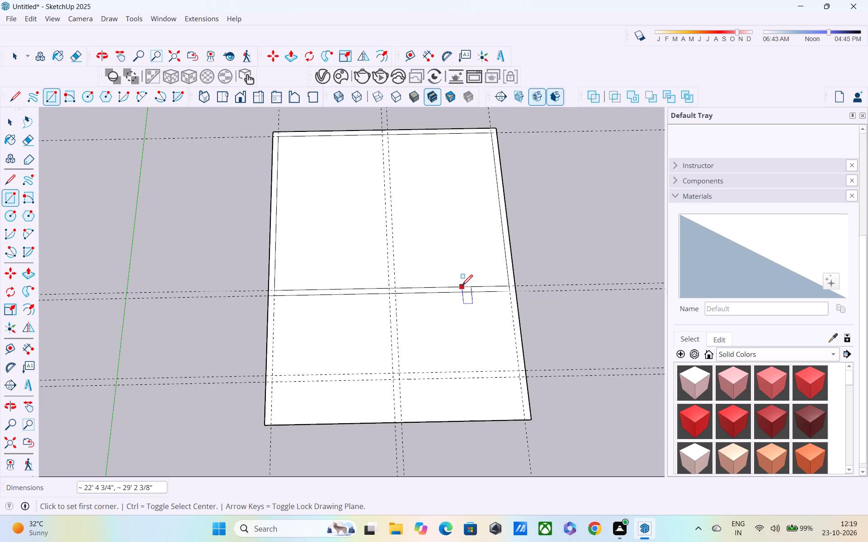
Draw the front-left room's outer and inner wall rectangles between the guides, the inner one about 14' 3" by 9' 8".
{"action": "middle_click_drag", "start_coordinate": [461, 282], "coordinate": [473, 307]}
{"action": "middle_click_drag", "start_coordinate": [460, 293], "coordinate": [451, 261]}
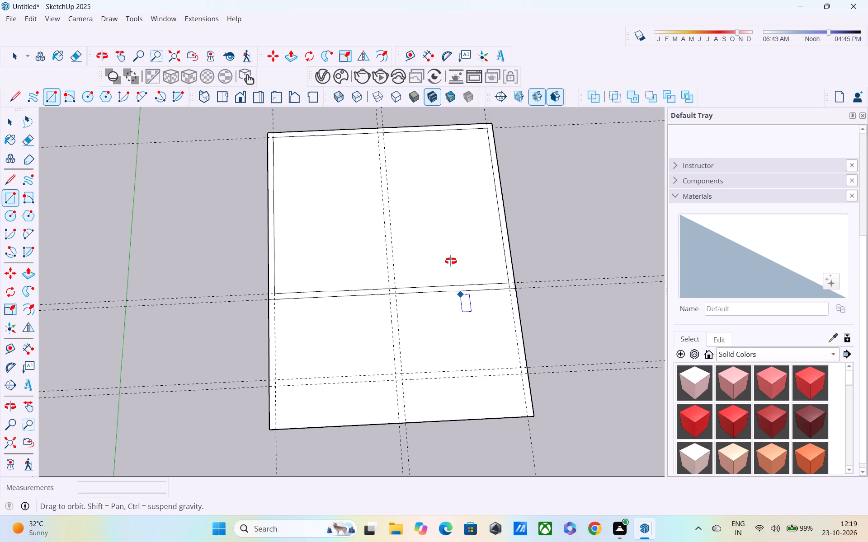
{"action": "middle_click_drag", "start_coordinate": [451, 261], "coordinate": [421, 298]}
{"action": "middle_click_drag", "start_coordinate": [421, 290], "coordinate": [448, 69]}
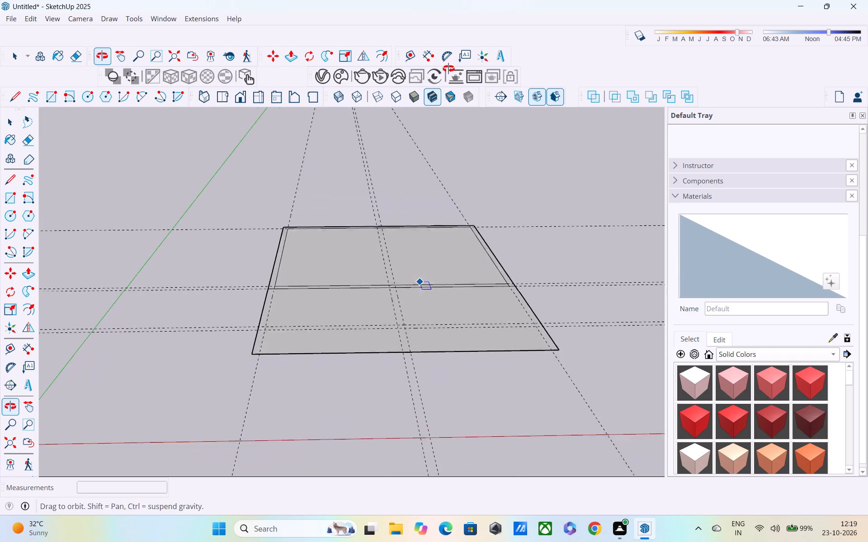
{"action": "middle_click_drag", "start_coordinate": [448, 69], "coordinate": [448, 65]}
{"action": "middle_click_drag", "start_coordinate": [367, 415], "coordinate": [361, 455]}
{"action": "middle_click_drag", "start_coordinate": [362, 449], "coordinate": [362, 449], "text": "shift"}
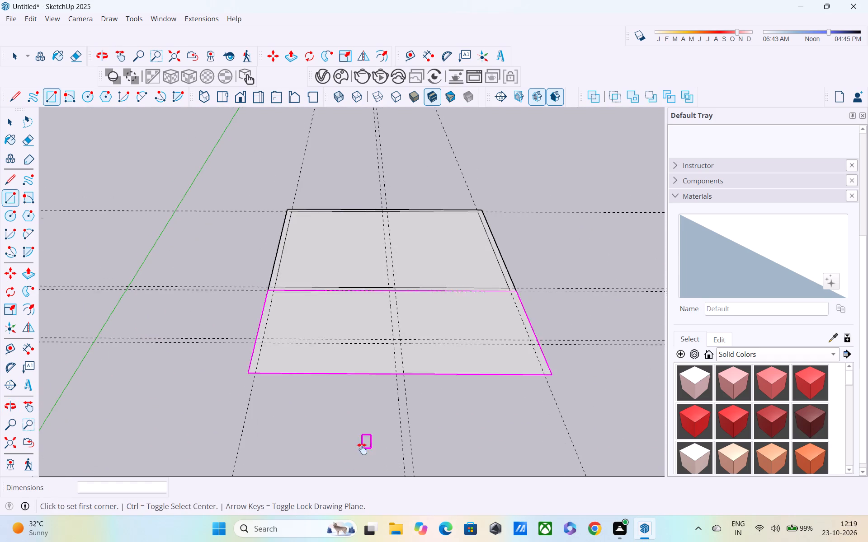
{"action": "middle_click_drag", "start_coordinate": [362, 449], "coordinate": [364, 530], "text": "shift"}
{"action": "middle_click_drag", "start_coordinate": [346, 289], "coordinate": [363, 369]}
{"action": "middle_click_drag", "start_coordinate": [366, 344], "coordinate": [345, 290], "text": "shift"}
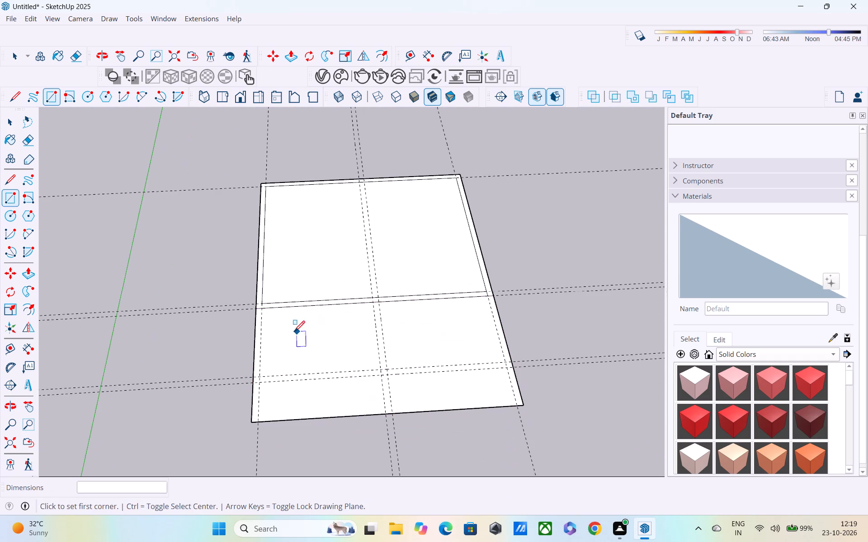
{"action": "scroll", "coordinate": [265, 313], "scroll_direction": "up", "scroll_amount": 1}
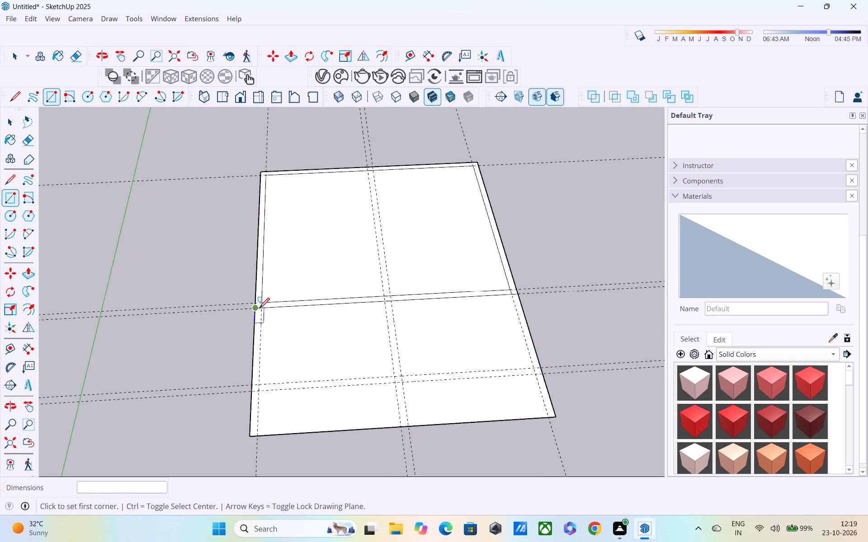
{"action": "left_click", "coordinate": [259, 309]}
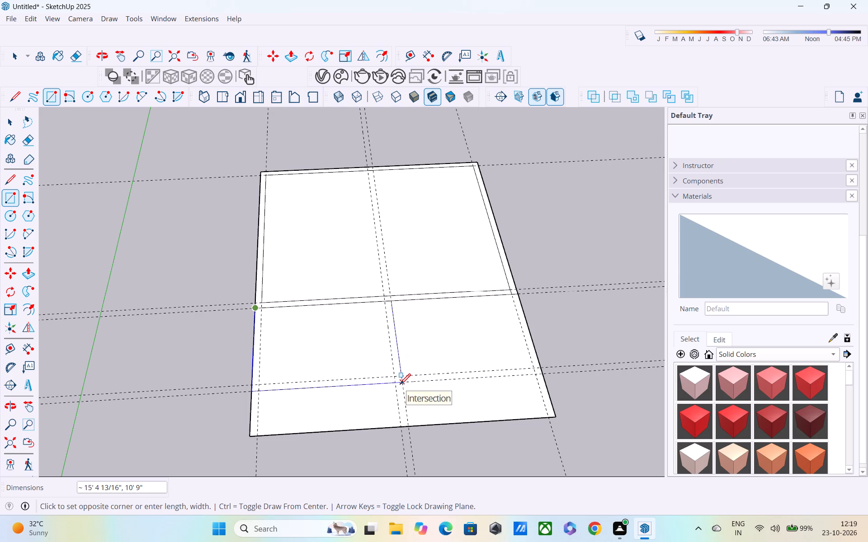
{"action": "left_click", "coordinate": [400, 385]}
{"action": "scroll", "coordinate": [261, 312], "scroll_direction": "up", "scroll_amount": 3}
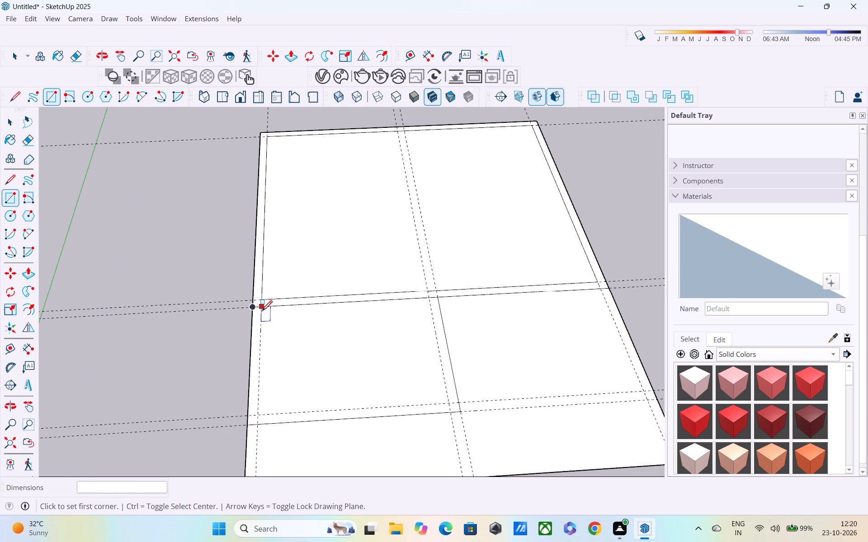
{"action": "left_click", "coordinate": [262, 312]}
{"action": "left_click", "coordinate": [449, 401]}
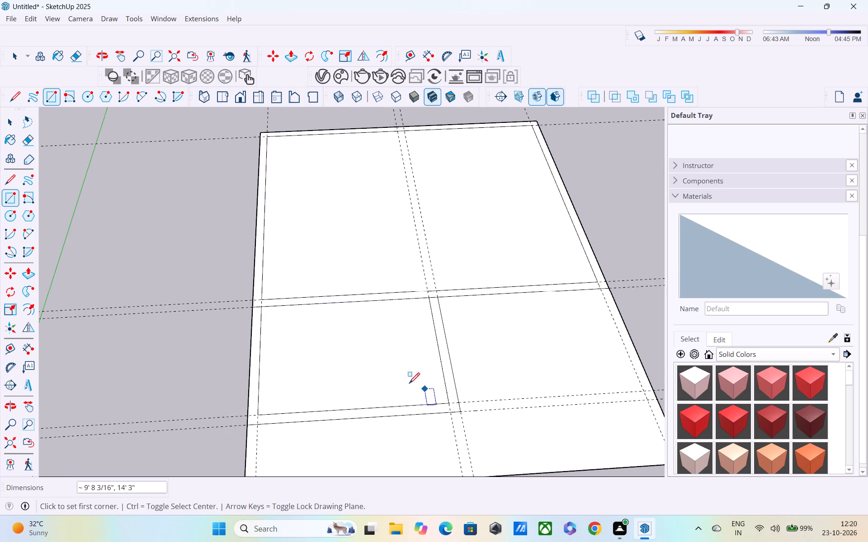
Delete all the guides running side to side across the floor plan, including the one along the back edge.
{"action": "middle_click_drag", "start_coordinate": [389, 378], "coordinate": [352, 325]}
{"action": "scroll", "coordinate": [351, 326], "scroll_direction": "down", "scroll_amount": 7}
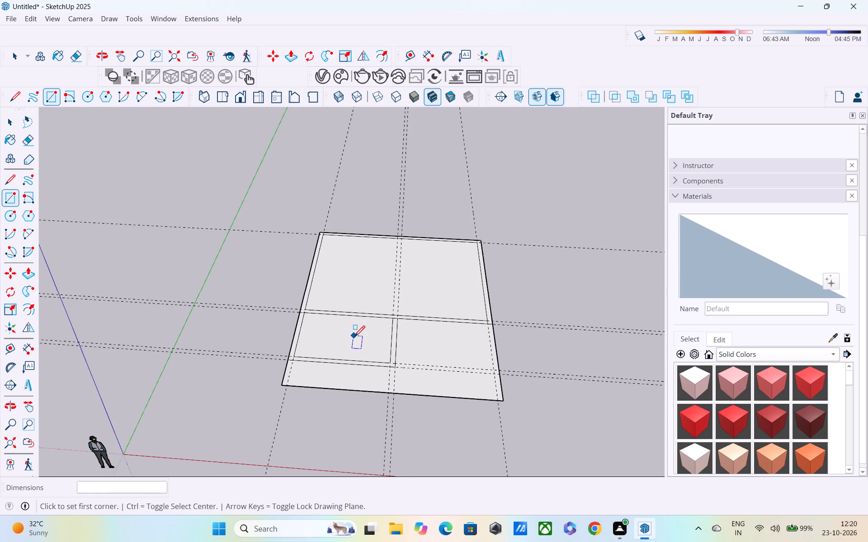
{"action": "key", "text": "space"}
{"action": "left_click_drag", "start_coordinate": [294, 209], "coordinate": [225, 422]}
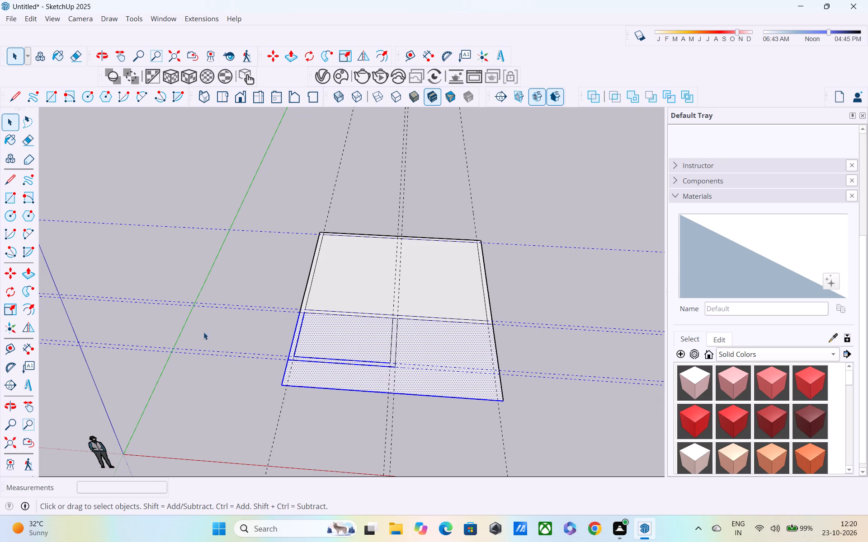
{"action": "left_click", "coordinate": [262, 186]}
{"action": "left_click_drag", "start_coordinate": [248, 212], "coordinate": [99, 346]}
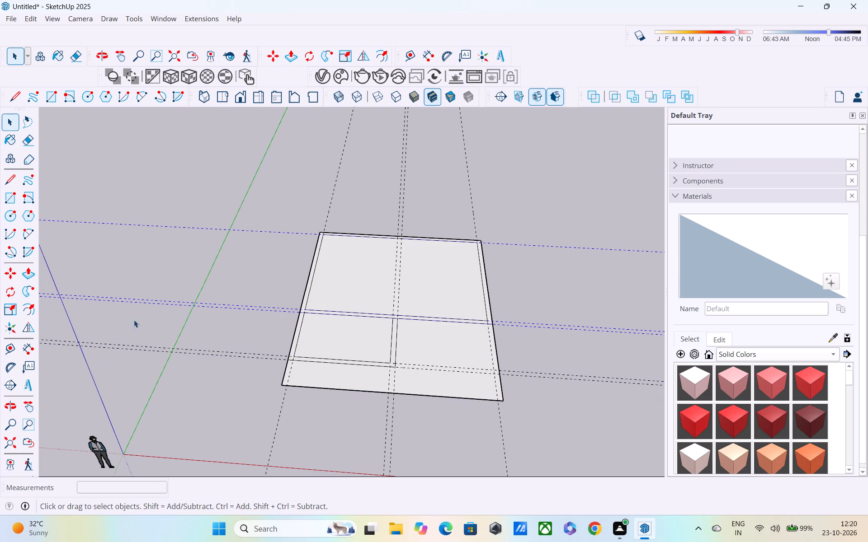
{"action": "left_click_drag", "start_coordinate": [148, 290], "coordinate": [149, 361]}
{"action": "left_click_drag", "start_coordinate": [189, 229], "coordinate": [155, 333]}
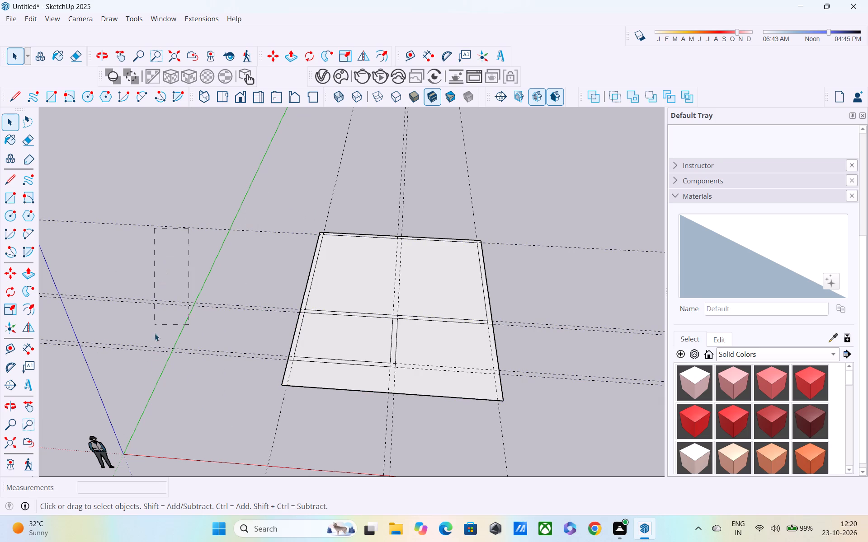
{"action": "left_click_drag", "start_coordinate": [155, 333], "coordinate": [152, 374]}
{"action": "key", "text": "Delete"}
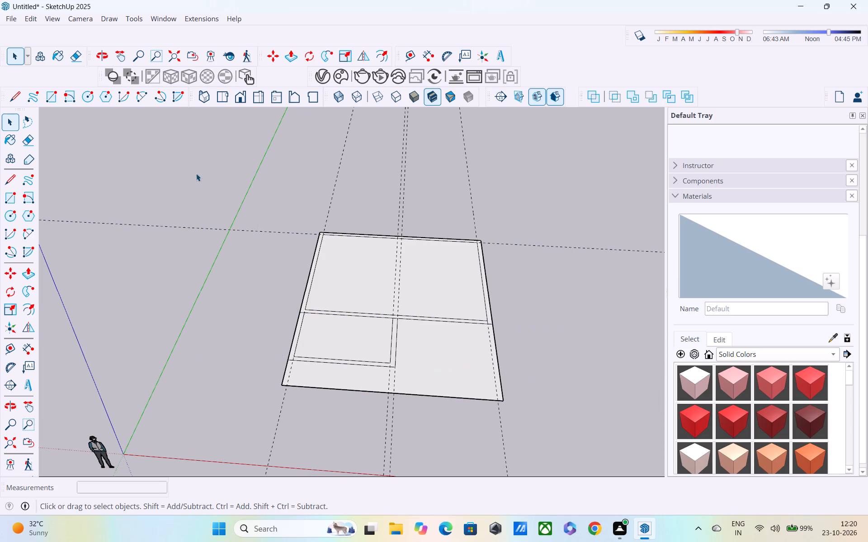
{"action": "left_click_drag", "start_coordinate": [196, 179], "coordinate": [169, 332]}
{"action": "key", "text": "Delete"}
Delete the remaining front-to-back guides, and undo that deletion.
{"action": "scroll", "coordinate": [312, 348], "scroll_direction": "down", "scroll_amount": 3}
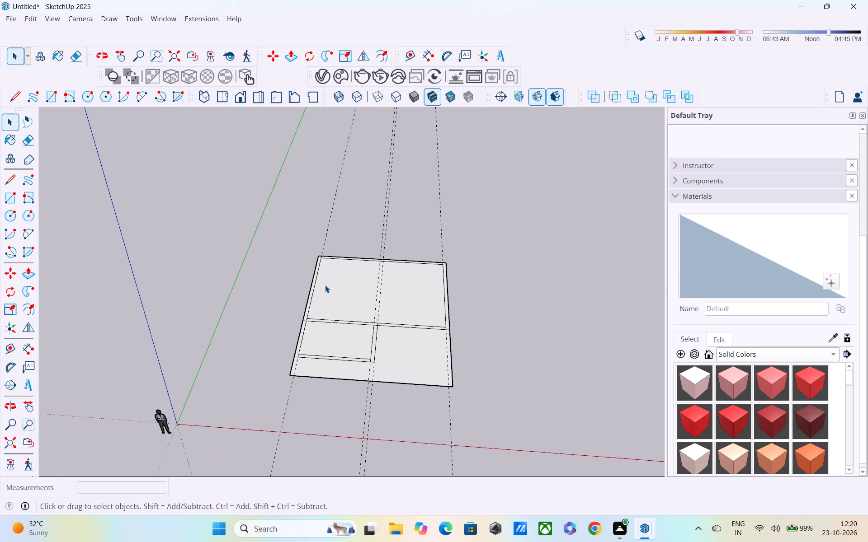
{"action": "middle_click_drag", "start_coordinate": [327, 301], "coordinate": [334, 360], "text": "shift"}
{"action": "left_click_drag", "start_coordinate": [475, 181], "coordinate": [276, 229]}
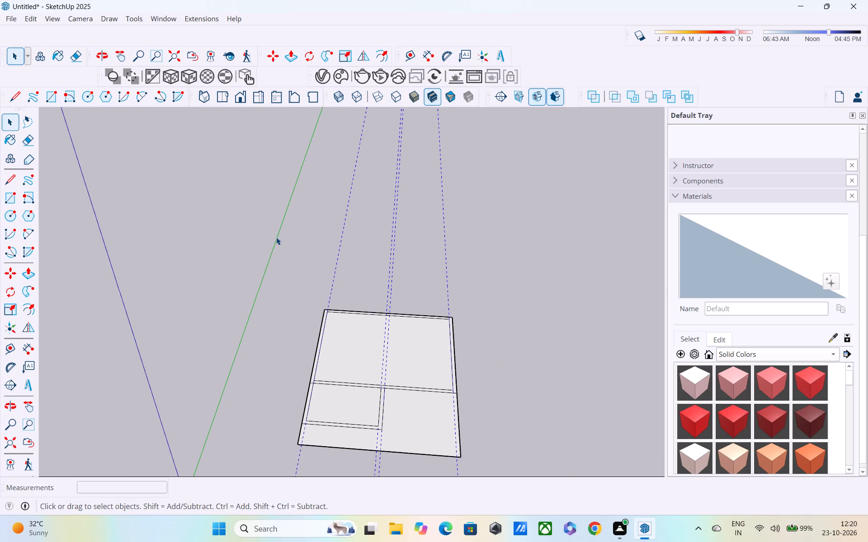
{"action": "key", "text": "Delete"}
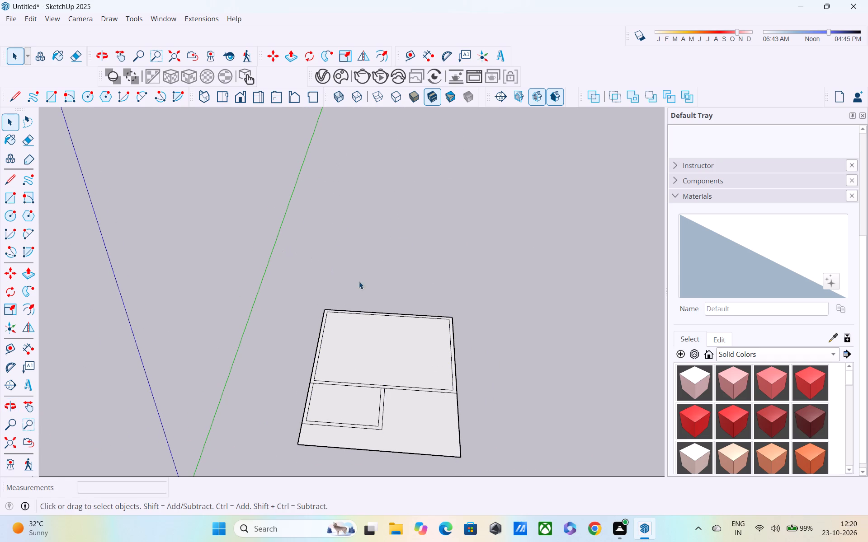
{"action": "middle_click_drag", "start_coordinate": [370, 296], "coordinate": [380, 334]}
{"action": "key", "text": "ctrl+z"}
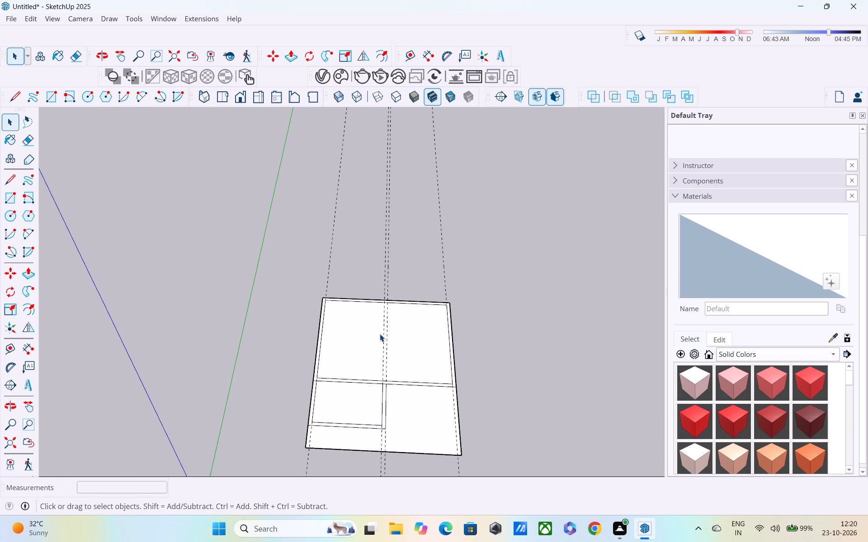
Draw a line about 22' 5" long along the left middle guide, from the rear block's inner front edge to its inner back edge.
{"action": "key", "text": "l"}
{"action": "scroll", "coordinate": [389, 385], "scroll_direction": "up", "scroll_amount": 3}
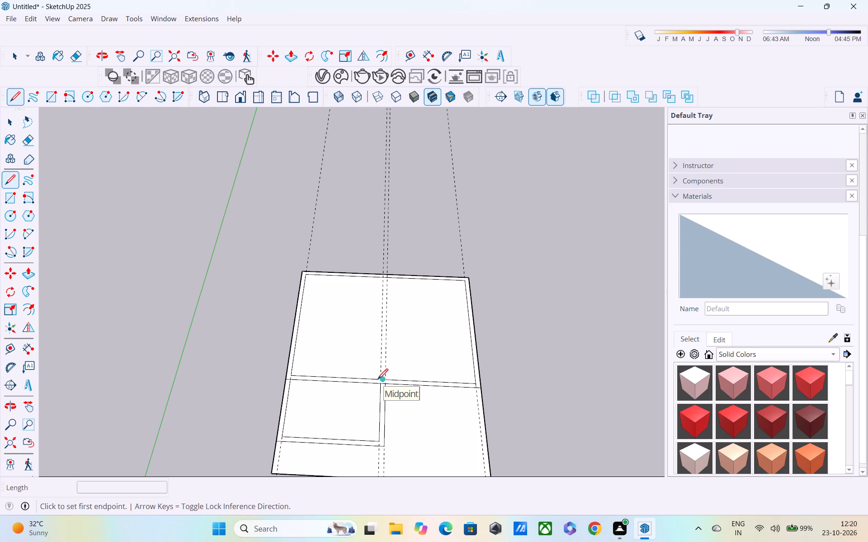
{"action": "scroll", "coordinate": [379, 380], "scroll_direction": "up", "scroll_amount": 5}
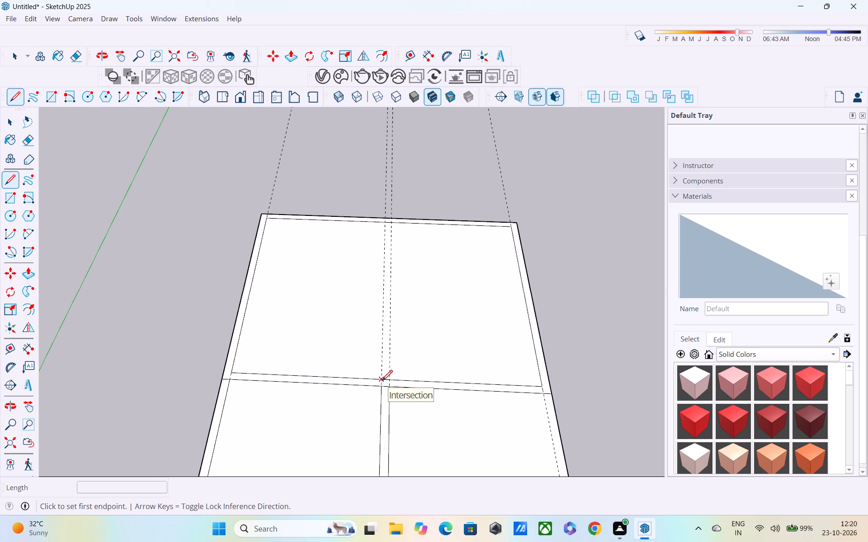
{"action": "left_click", "coordinate": [380, 381]}
{"action": "left_click", "coordinate": [382, 224]}
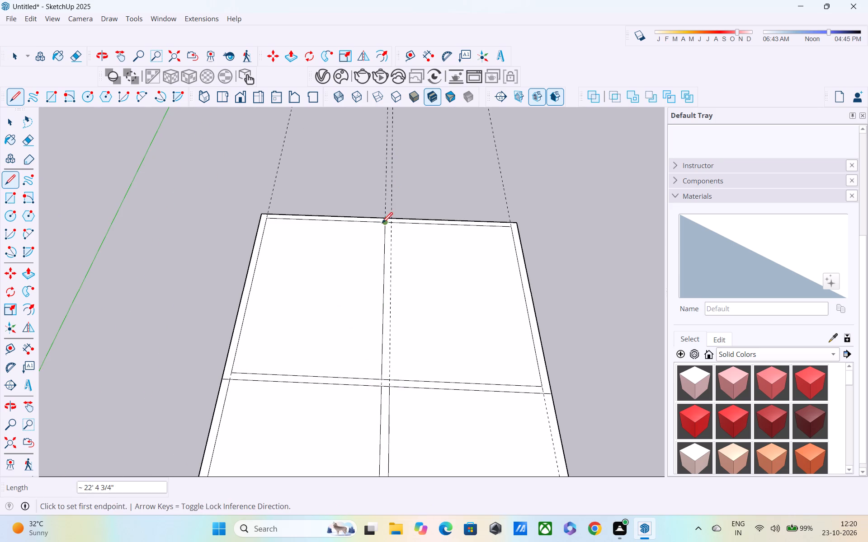
Draw a line along the right middle guide, from the rear block's inner back edge to its inner front edge.
{"action": "left_click", "coordinate": [392, 228]}
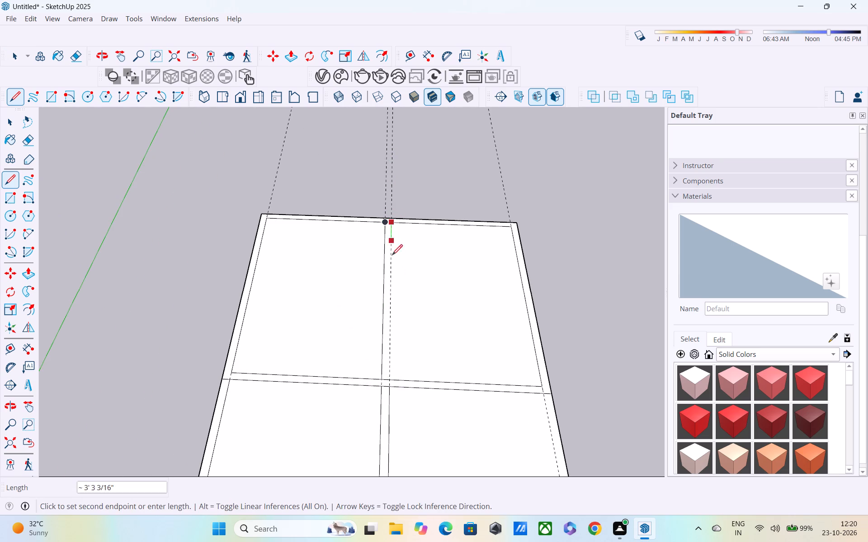
{"action": "scroll", "coordinate": [389, 380], "scroll_direction": "up", "scroll_amount": 3}
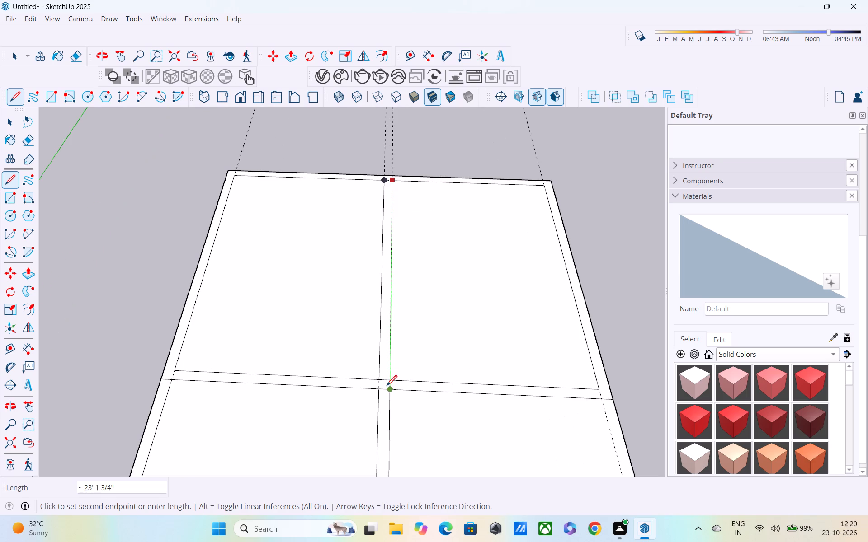
{"action": "left_click", "coordinate": [388, 379]}
{"action": "key", "text": "Escape"}
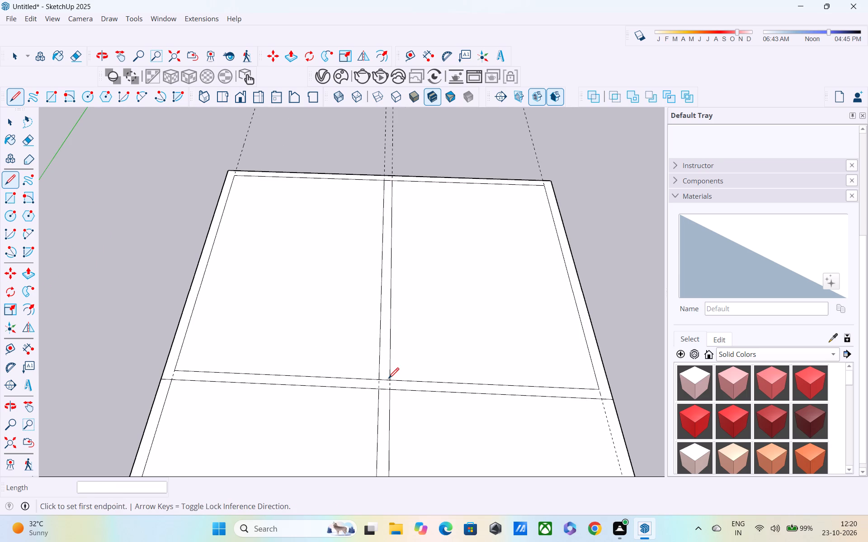
Erase the two middle guides and the left guide running front to back across the floor plan.
{"action": "key", "text": "e"}
{"action": "scroll", "coordinate": [385, 388], "scroll_direction": "up", "scroll_amount": 4}
{"action": "left_click_drag", "start_coordinate": [373, 383], "coordinate": [383, 383]}
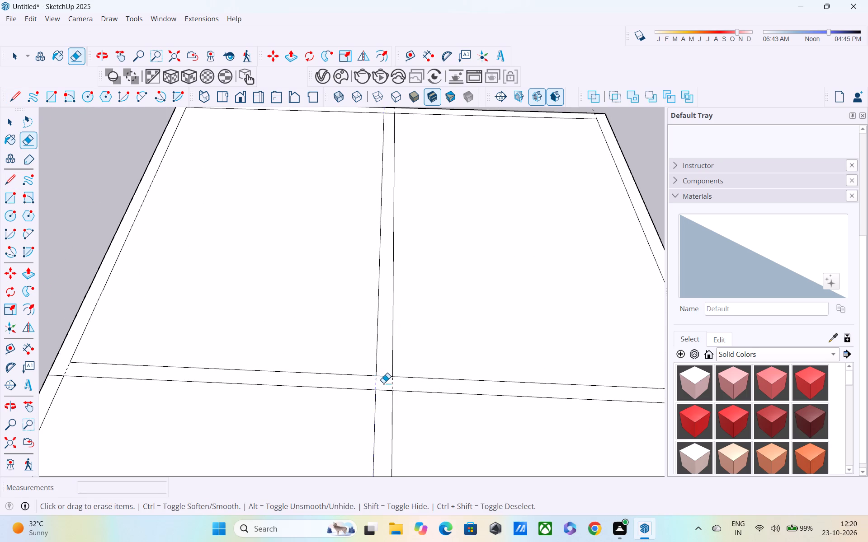
{"action": "left_click_drag", "start_coordinate": [383, 383], "coordinate": [395, 384]}
{"action": "scroll", "coordinate": [395, 384], "scroll_direction": "down", "scroll_amount": 4}
{"action": "middle_click_drag", "start_coordinate": [362, 369], "coordinate": [357, 321]}
{"action": "scroll", "coordinate": [387, 376], "scroll_direction": "up", "scroll_amount": 3}
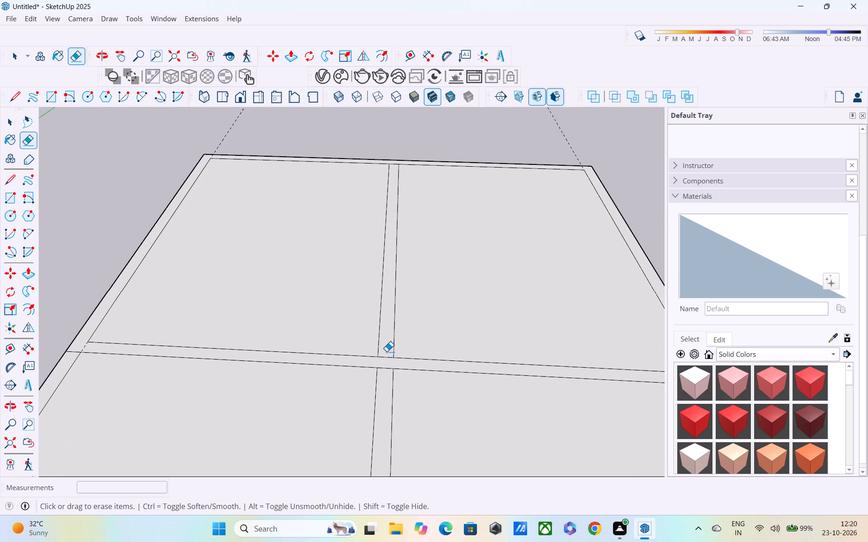
{"action": "scroll", "coordinate": [387, 350], "scroll_direction": "down", "scroll_amount": 4}
{"action": "middle_click_drag", "start_coordinate": [385, 366], "coordinate": [374, 421]}
{"action": "scroll", "coordinate": [374, 421], "scroll_direction": "up", "scroll_amount": 1}
{"action": "scroll", "coordinate": [205, 352], "scroll_direction": "up", "scroll_amount": 3}
{"action": "scroll", "coordinate": [144, 345], "scroll_direction": "up", "scroll_amount": 3}
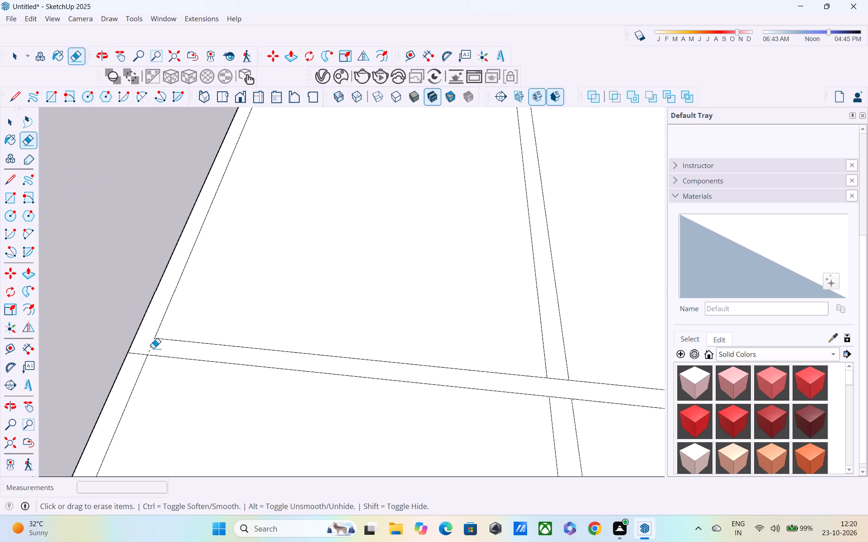
{"action": "left_click_drag", "start_coordinate": [147, 345], "coordinate": [151, 353]}
{"action": "scroll", "coordinate": [152, 341], "scroll_direction": "down", "scroll_amount": 7}
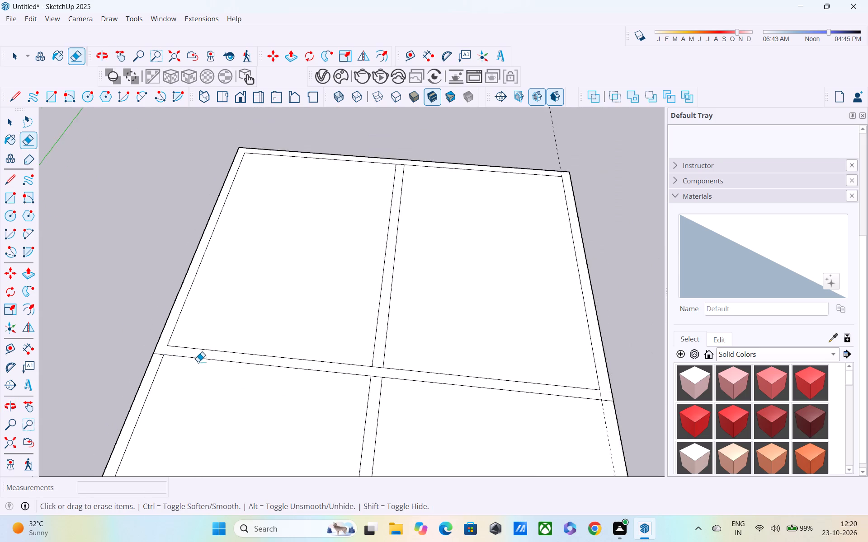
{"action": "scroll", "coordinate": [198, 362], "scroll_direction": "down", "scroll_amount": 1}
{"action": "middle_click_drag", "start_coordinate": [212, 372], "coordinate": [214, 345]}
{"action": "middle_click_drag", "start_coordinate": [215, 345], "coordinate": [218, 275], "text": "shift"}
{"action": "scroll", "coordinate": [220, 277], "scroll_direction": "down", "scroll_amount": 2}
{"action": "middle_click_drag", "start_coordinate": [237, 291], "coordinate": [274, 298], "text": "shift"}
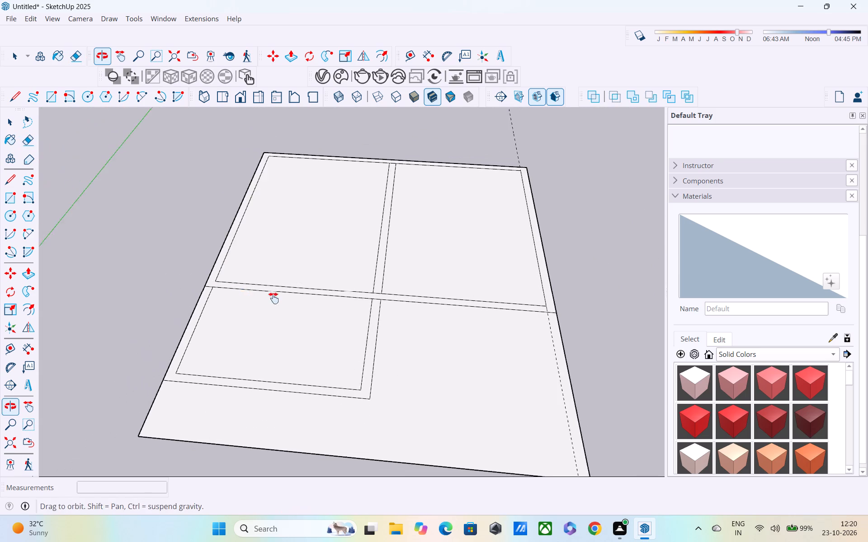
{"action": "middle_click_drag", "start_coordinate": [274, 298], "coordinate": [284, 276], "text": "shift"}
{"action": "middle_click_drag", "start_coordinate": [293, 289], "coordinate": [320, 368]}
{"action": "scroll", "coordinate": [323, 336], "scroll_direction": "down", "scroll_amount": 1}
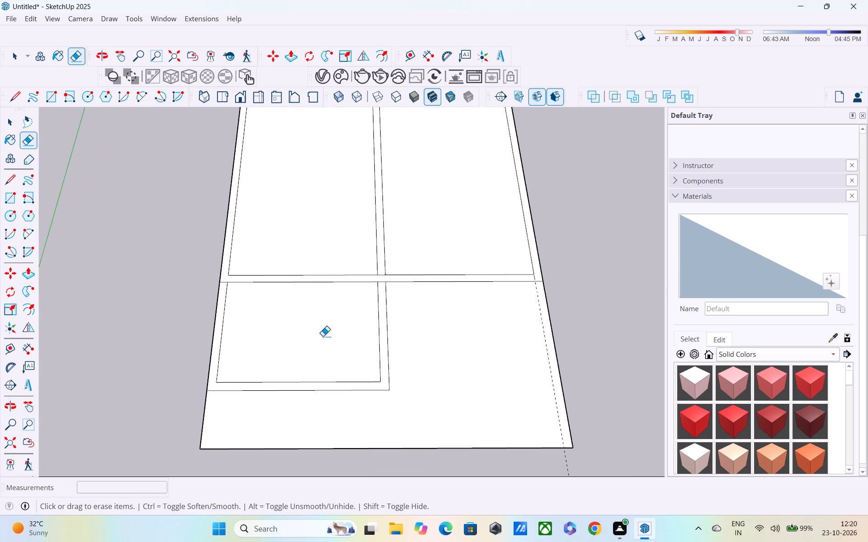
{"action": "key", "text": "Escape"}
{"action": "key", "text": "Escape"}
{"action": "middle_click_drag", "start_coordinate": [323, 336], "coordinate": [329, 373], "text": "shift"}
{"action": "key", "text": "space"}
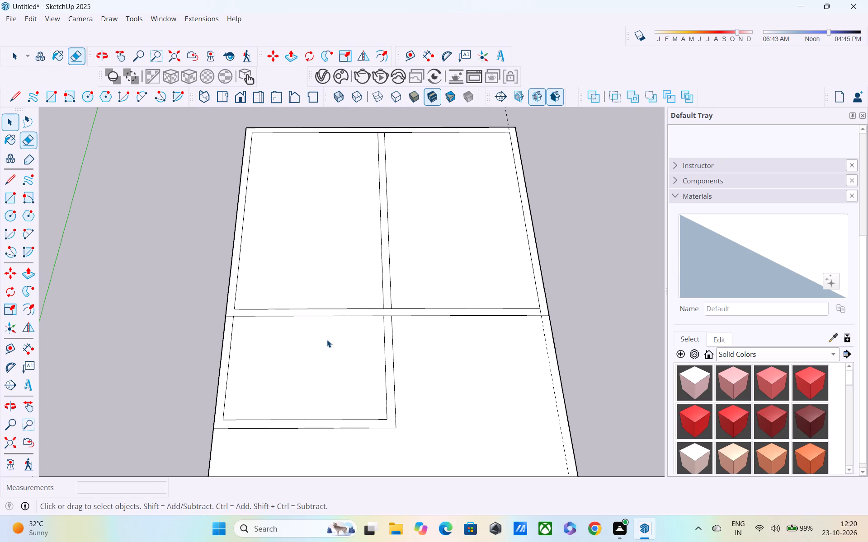
Push/Pull the rear block's perimeter wall outline up 10'.
{"action": "scroll", "coordinate": [394, 308], "scroll_direction": "up", "scroll_amount": 3}
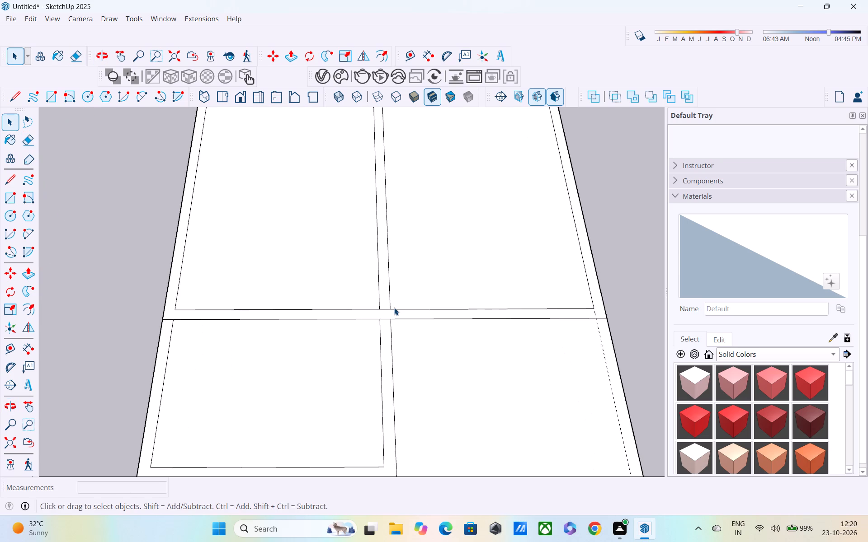
{"action": "middle_click_drag", "start_coordinate": [394, 308], "coordinate": [370, 343]}
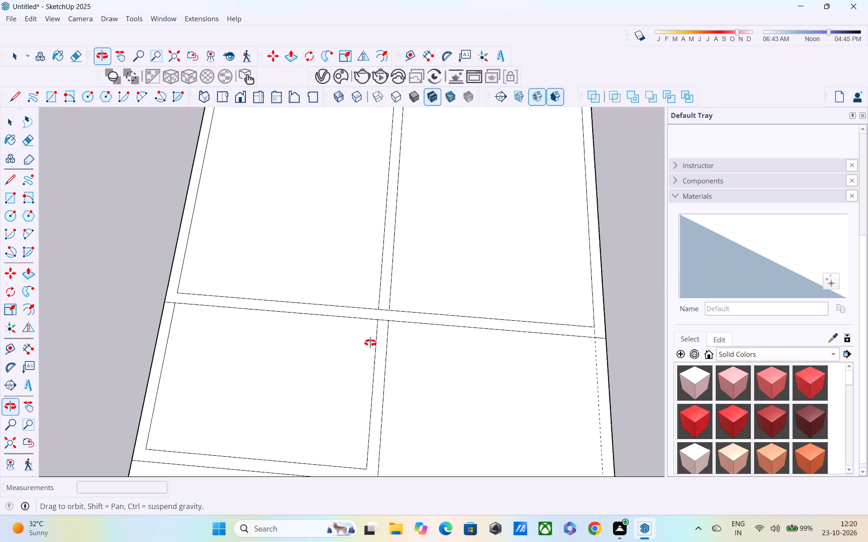
{"action": "middle_click_drag", "start_coordinate": [370, 343], "coordinate": [340, 308]}
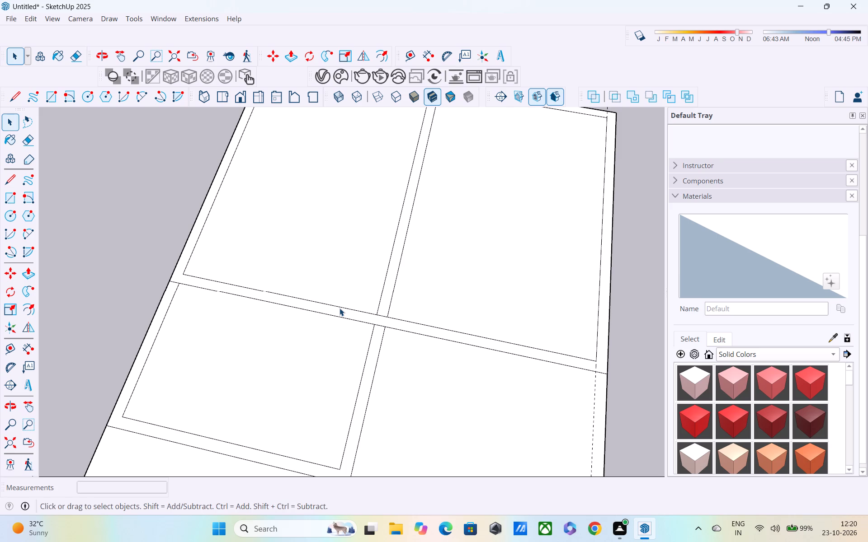
{"action": "key", "text": "p"}
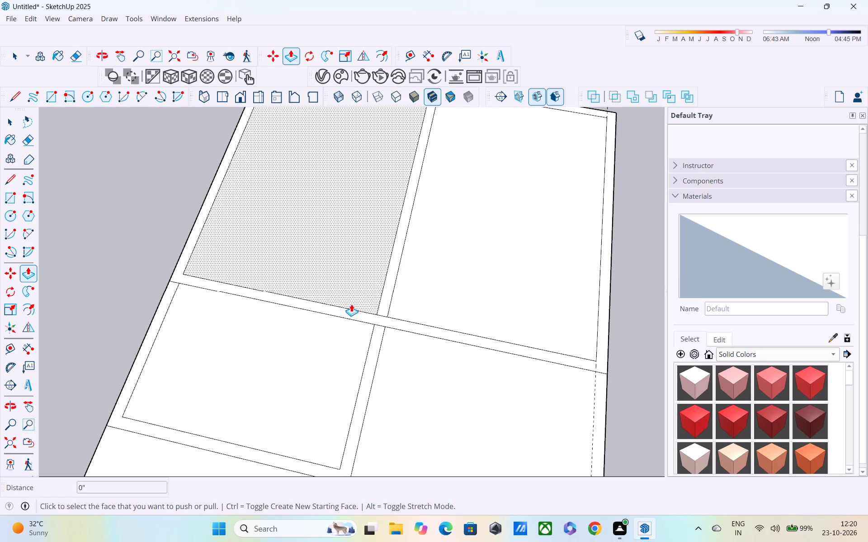
{"action": "left_click", "coordinate": [352, 313]}
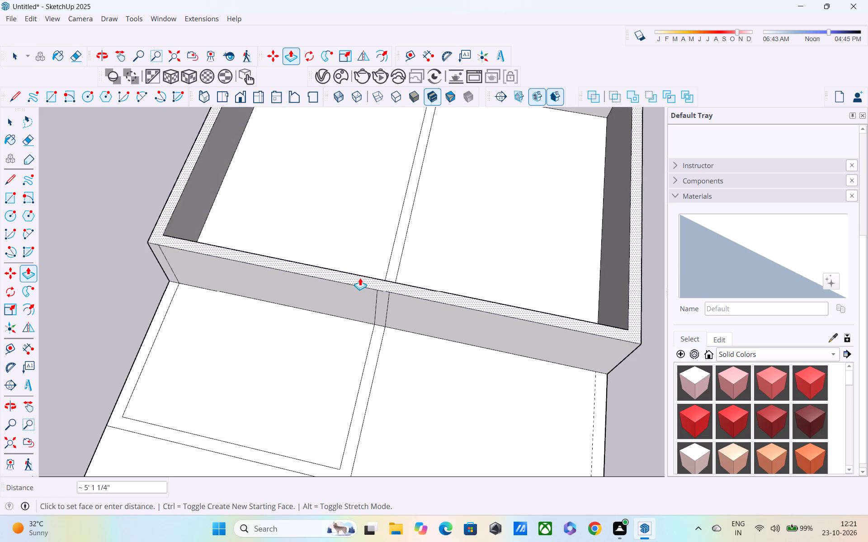
{"action": "scroll", "coordinate": [360, 278], "scroll_direction": "down", "scroll_amount": 1}
{"action": "middle_click_drag", "start_coordinate": [360, 270], "coordinate": [369, 182]}
{"action": "type", "text": "10'"}
{"action": "key", "text": "Return"}
{"action": "scroll", "coordinate": [298, 169], "scroll_direction": "up", "scroll_amount": 1}
{"action": "scroll", "coordinate": [297, 181], "scroll_direction": "down", "scroll_amount": 1}
{"action": "middle_click_drag", "start_coordinate": [302, 272], "coordinate": [302, 210]}
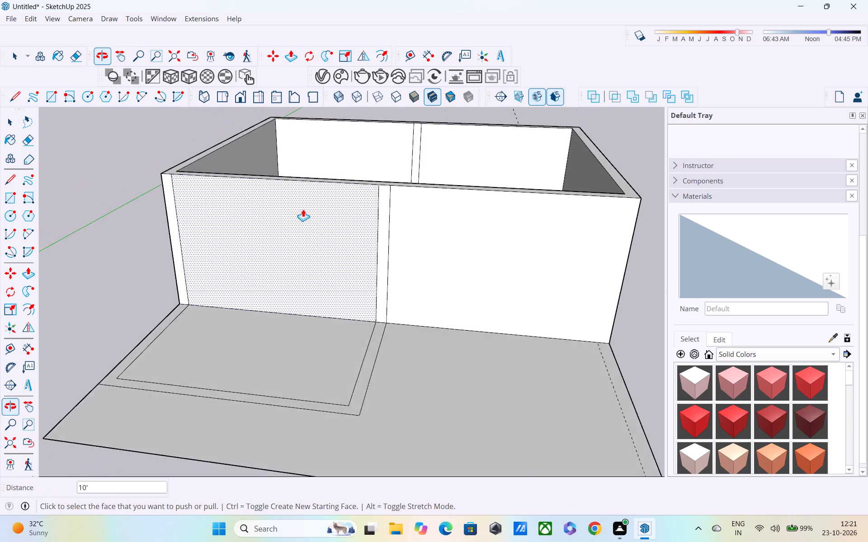
{"action": "scroll", "coordinate": [303, 210], "scroll_direction": "down", "scroll_amount": 4}
{"action": "middle_click_drag", "start_coordinate": [350, 303], "coordinate": [361, 290], "text": "shift"}
{"action": "key", "text": "space"}
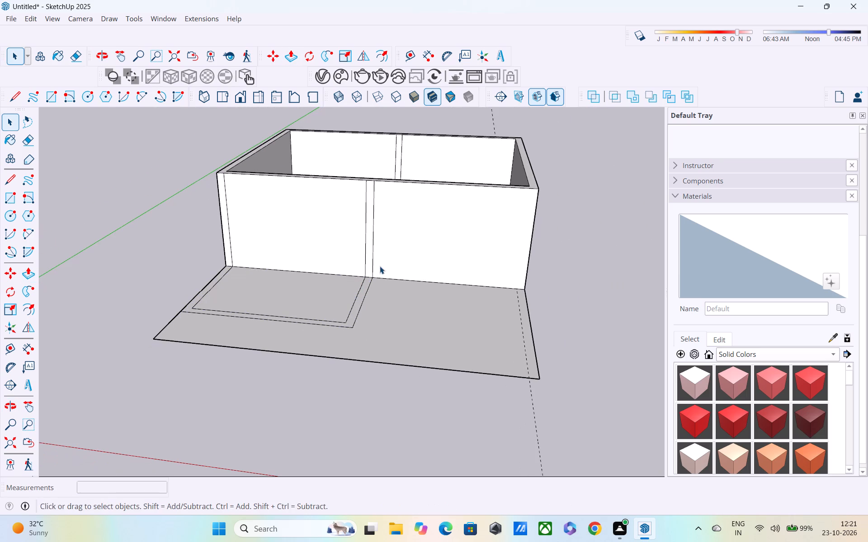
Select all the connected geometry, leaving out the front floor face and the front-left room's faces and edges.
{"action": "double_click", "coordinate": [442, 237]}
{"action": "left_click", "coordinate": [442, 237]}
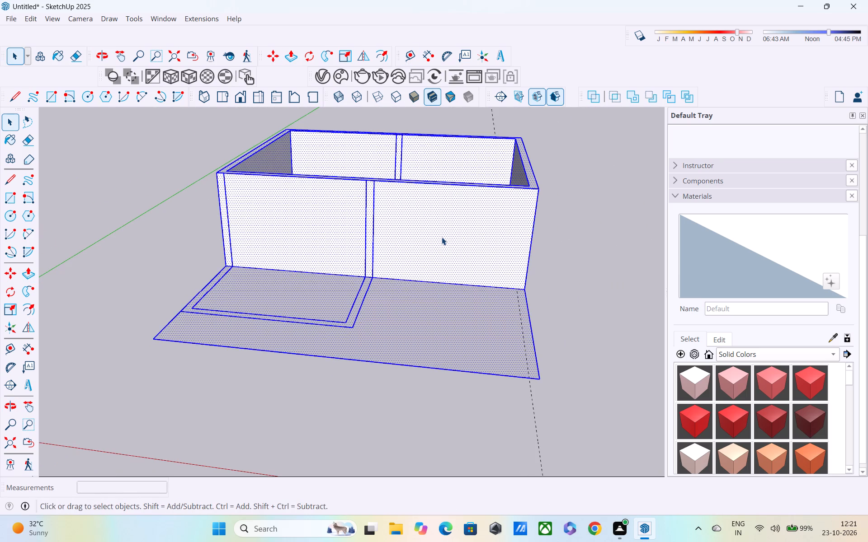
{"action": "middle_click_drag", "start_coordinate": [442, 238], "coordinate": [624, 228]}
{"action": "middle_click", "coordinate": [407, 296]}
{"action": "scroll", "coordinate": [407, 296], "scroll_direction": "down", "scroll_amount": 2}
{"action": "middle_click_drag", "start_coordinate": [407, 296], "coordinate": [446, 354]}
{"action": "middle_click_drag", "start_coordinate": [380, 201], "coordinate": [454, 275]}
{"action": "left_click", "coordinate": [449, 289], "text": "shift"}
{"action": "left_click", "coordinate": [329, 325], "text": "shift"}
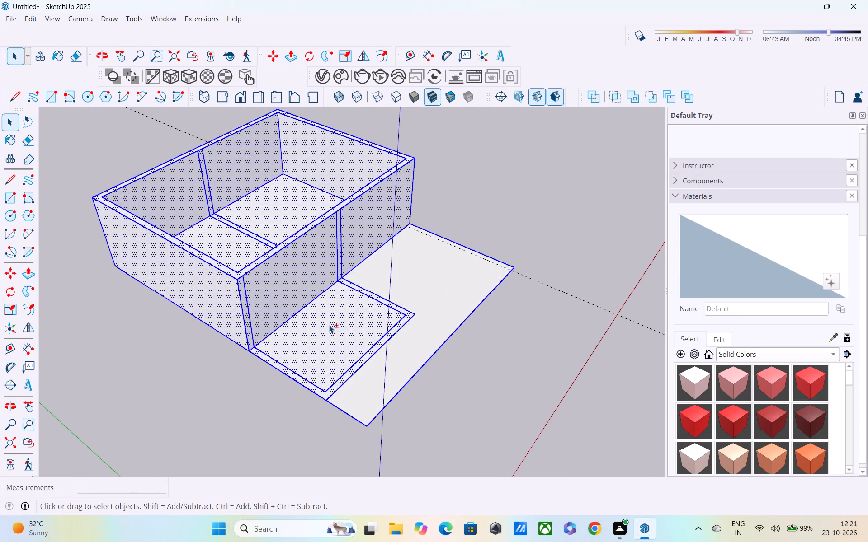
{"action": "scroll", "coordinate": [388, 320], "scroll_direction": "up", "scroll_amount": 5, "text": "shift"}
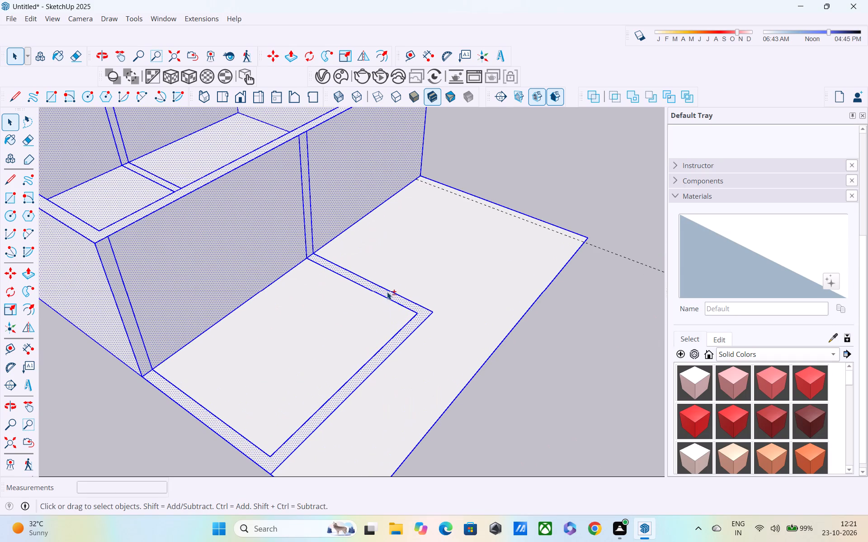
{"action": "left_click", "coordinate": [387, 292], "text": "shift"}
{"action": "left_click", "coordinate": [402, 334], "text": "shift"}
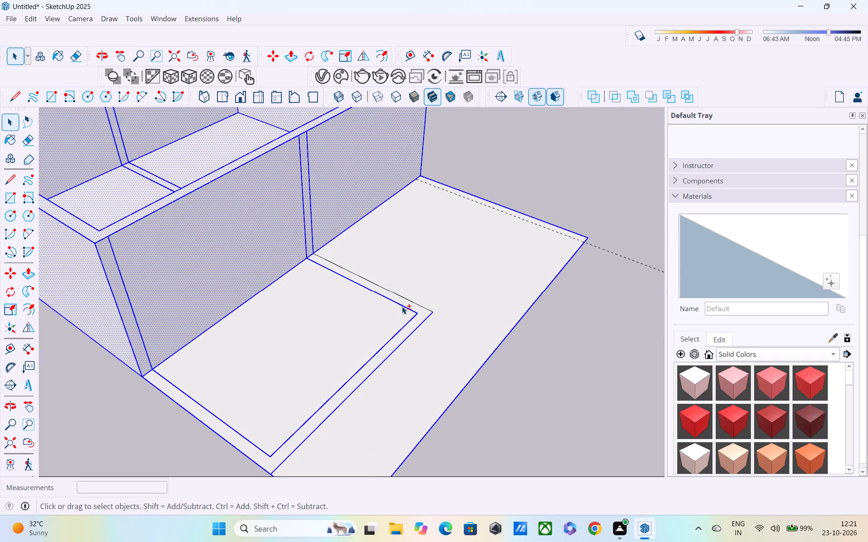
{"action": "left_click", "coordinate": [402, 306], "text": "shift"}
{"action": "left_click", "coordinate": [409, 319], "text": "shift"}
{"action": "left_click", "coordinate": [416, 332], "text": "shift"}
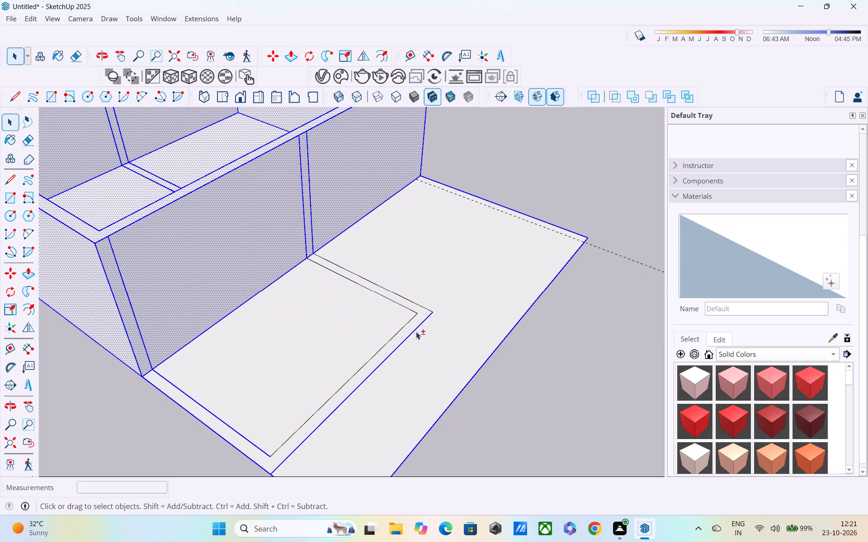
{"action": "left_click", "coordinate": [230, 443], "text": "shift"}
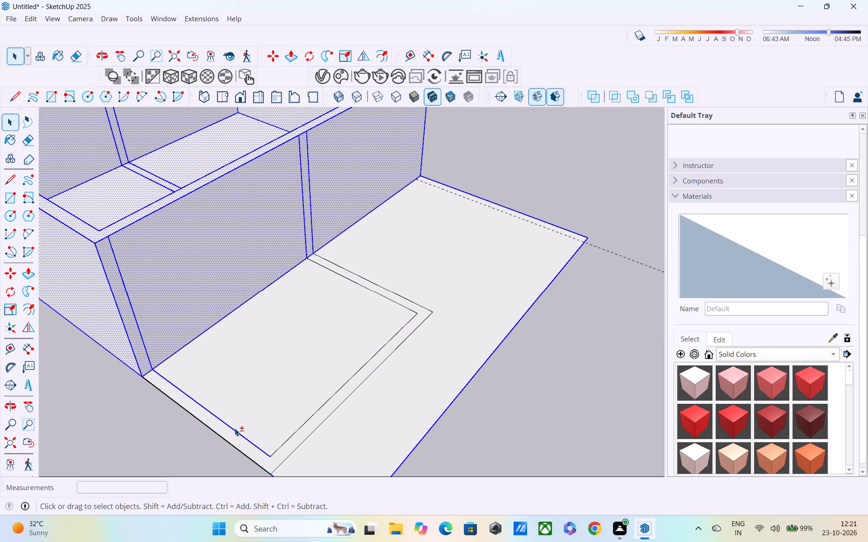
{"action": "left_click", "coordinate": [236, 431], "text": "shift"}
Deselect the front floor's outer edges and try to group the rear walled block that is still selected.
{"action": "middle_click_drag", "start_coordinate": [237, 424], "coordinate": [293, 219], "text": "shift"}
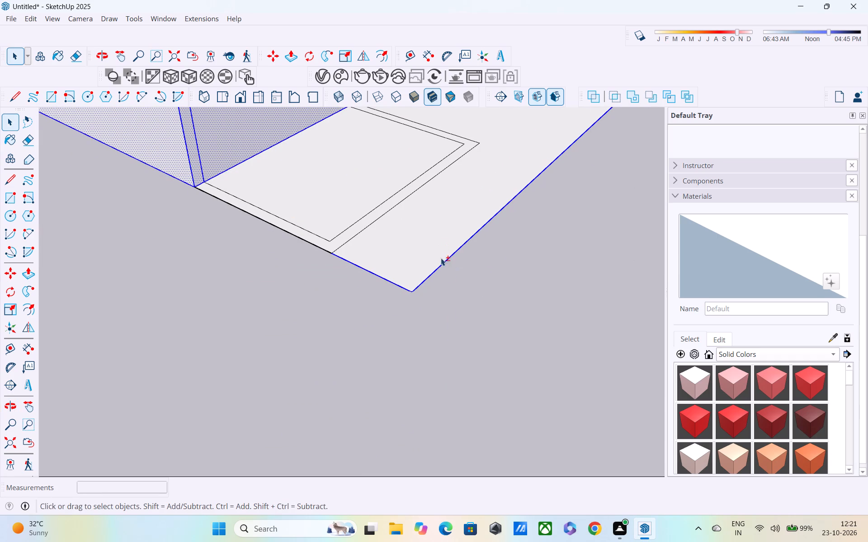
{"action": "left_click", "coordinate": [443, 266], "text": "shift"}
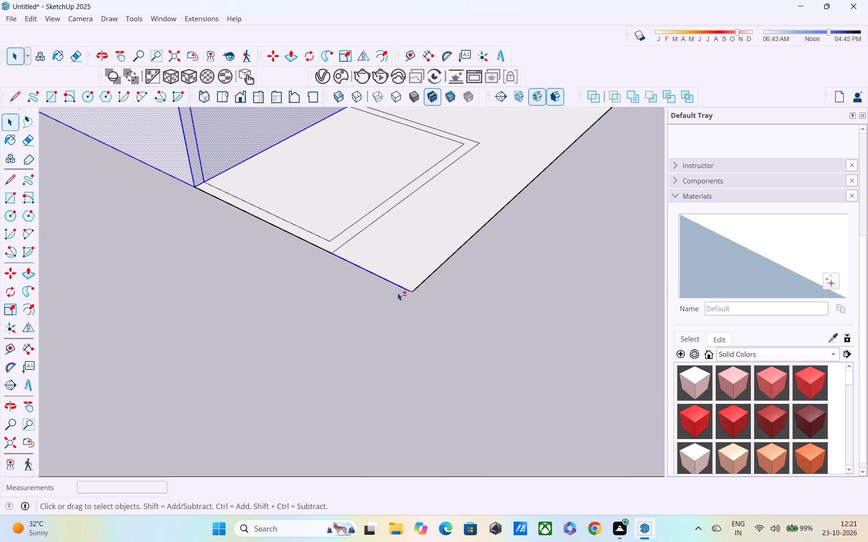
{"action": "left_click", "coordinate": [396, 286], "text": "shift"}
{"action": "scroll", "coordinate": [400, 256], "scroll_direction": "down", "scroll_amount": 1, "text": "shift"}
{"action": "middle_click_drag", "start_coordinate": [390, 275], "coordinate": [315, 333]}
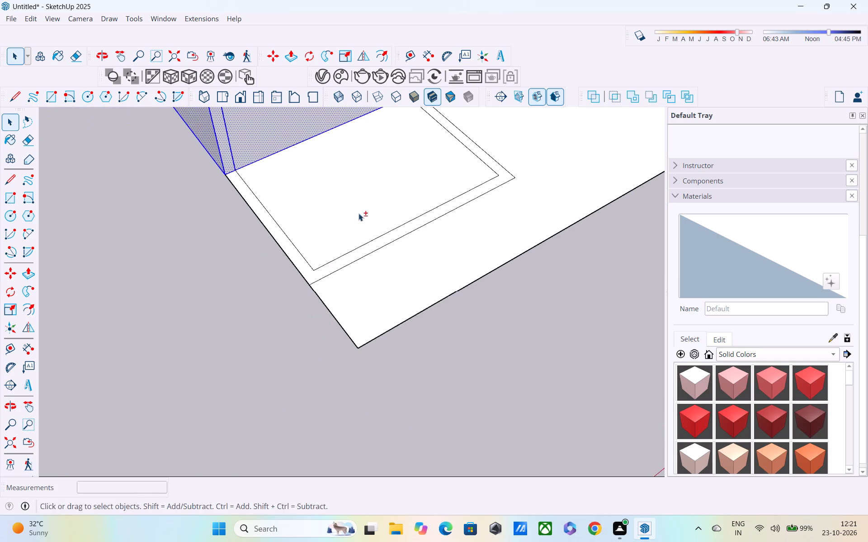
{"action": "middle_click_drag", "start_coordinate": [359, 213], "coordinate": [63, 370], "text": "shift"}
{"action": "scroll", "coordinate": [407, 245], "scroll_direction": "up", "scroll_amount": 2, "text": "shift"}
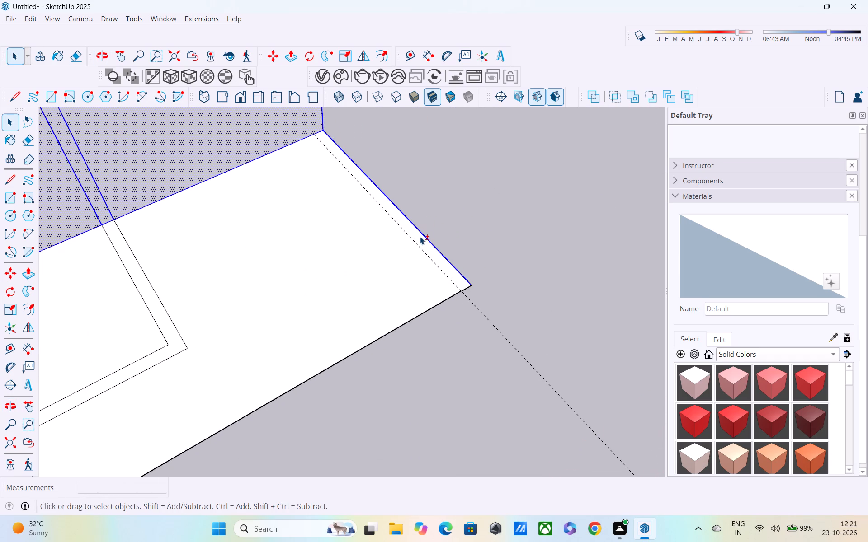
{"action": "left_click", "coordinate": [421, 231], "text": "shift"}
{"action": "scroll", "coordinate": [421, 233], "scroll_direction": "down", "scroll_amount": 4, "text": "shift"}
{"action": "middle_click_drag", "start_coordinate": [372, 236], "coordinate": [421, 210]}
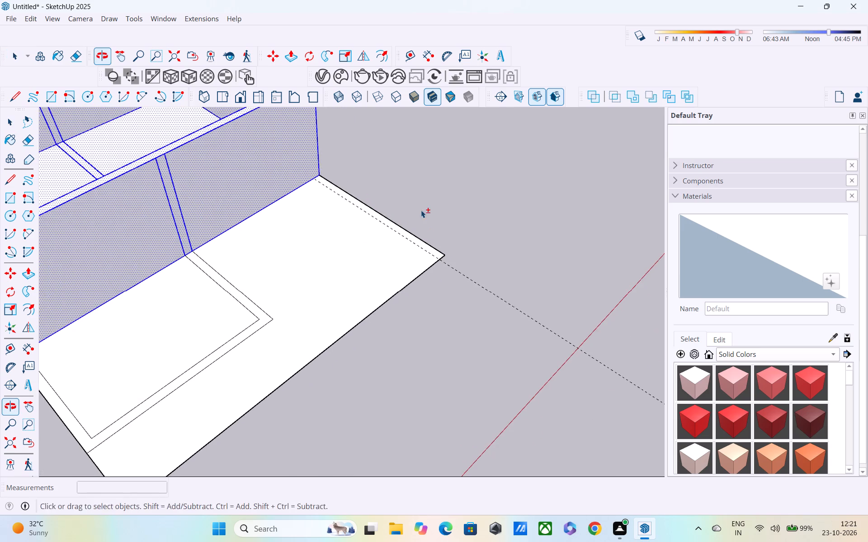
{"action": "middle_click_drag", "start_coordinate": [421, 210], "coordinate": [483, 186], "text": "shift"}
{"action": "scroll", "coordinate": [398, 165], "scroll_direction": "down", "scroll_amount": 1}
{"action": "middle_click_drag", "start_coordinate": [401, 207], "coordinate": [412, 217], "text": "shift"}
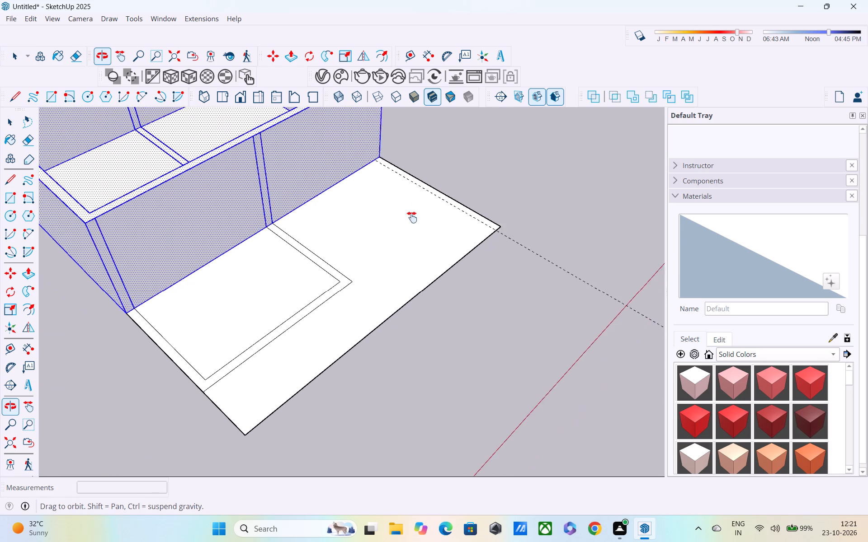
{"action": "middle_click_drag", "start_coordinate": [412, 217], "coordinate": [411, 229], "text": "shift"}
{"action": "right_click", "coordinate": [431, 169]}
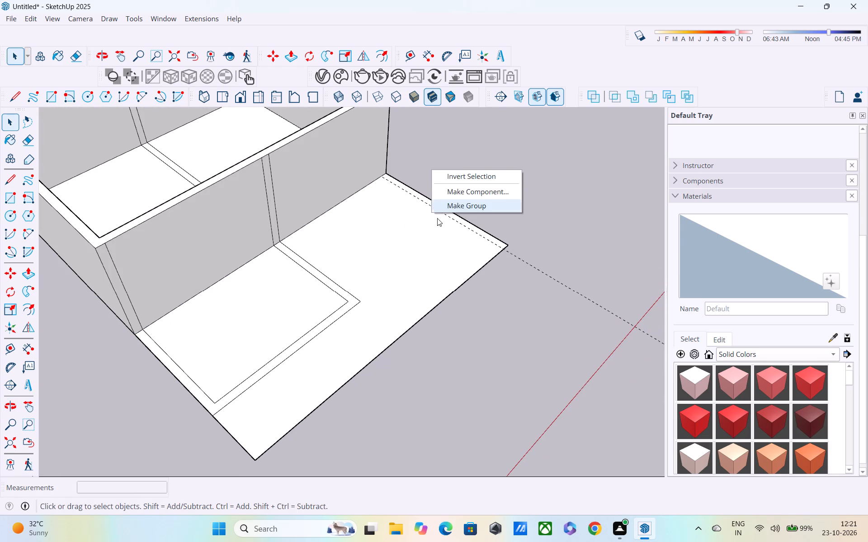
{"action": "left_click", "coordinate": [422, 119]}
Select all the connected geometry, leaving out the front floor face and the front-left room's floor and wall outline faces.
{"action": "triple_click", "coordinate": [305, 177]}
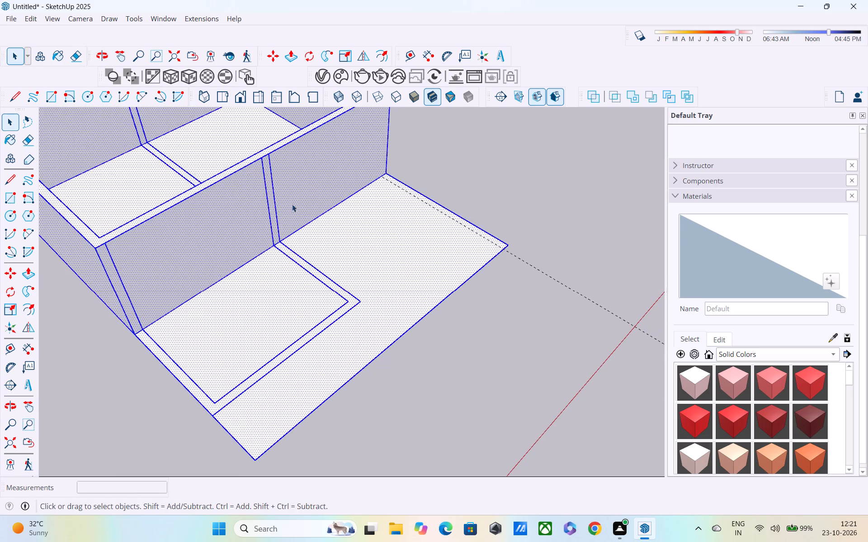
{"action": "middle_click_drag", "start_coordinate": [291, 209], "coordinate": [309, 167]}
{"action": "left_click", "coordinate": [201, 350], "text": "shift"}
{"action": "left_click", "coordinate": [469, 224], "text": "shift"}
{"action": "left_click", "coordinate": [399, 302], "text": "shift"}
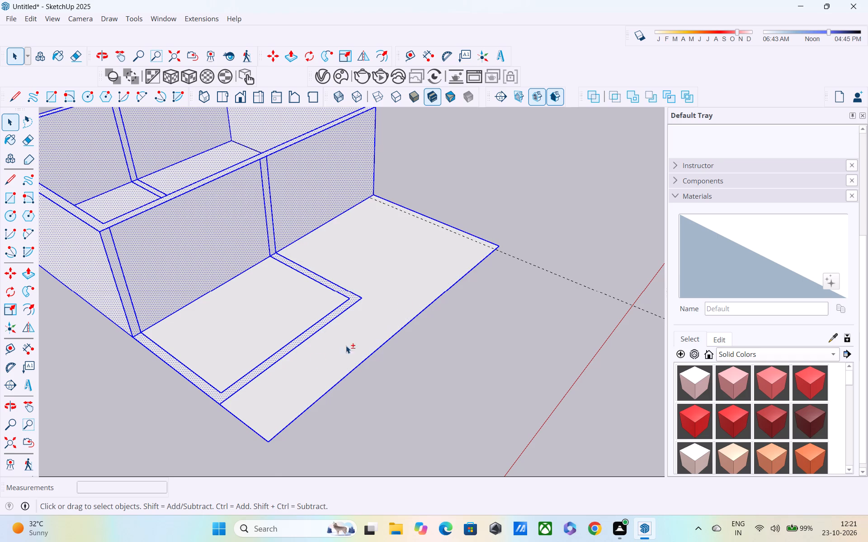
{"action": "scroll", "coordinate": [275, 360], "scroll_direction": "up", "scroll_amount": 3, "text": "shift"}
{"action": "left_click", "coordinate": [272, 358], "text": "shift"}
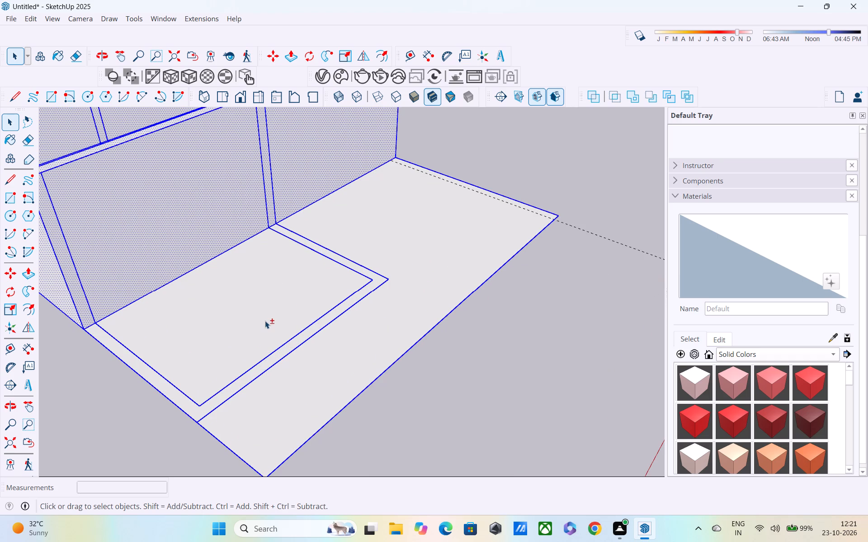
Deselect the front-left room's inner and outer outline edges and the front floor's outer edges.
{"action": "left_click", "coordinate": [170, 382], "text": "shift"}
{"action": "left_click", "coordinate": [167, 399], "text": "shift"}
{"action": "left_click", "coordinate": [230, 381], "text": "shift"}
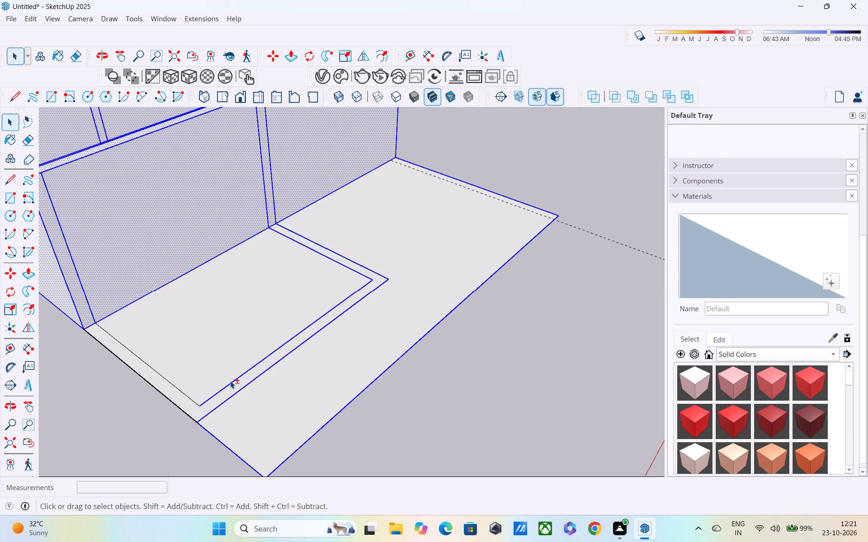
{"action": "left_click", "coordinate": [230, 388], "text": "shift"}
{"action": "left_click", "coordinate": [223, 369], "text": "shift"}
{"action": "left_click", "coordinate": [223, 385], "text": "shift"}
{"action": "left_click", "coordinate": [225, 391], "text": "shift"}
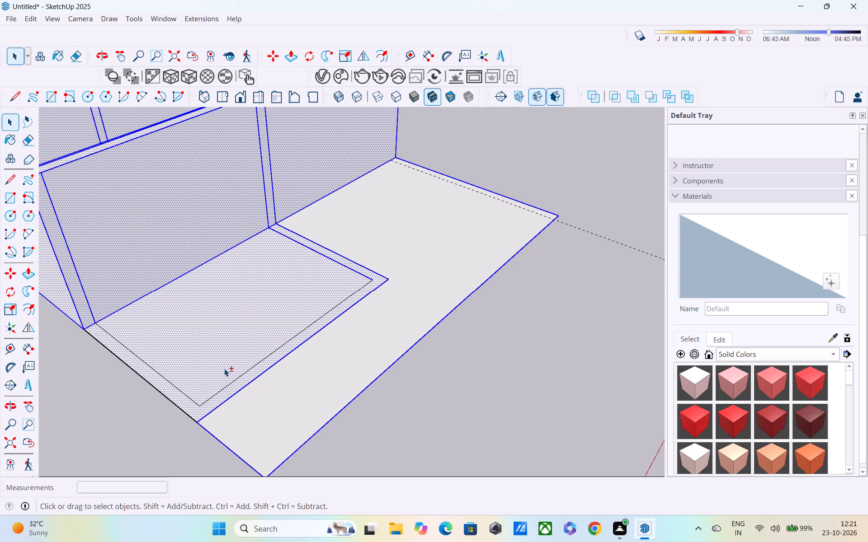
{"action": "left_click", "coordinate": [224, 369], "text": "shift"}
{"action": "left_click", "coordinate": [224, 402], "text": "shift"}
{"action": "left_click", "coordinate": [207, 433], "text": "shift"}
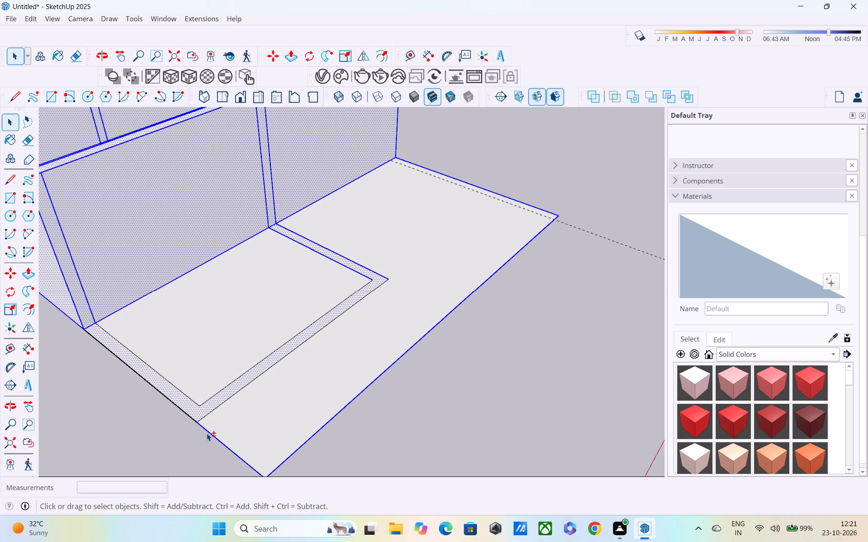
{"action": "left_click", "coordinate": [344, 411], "text": "shift"}
{"action": "left_click", "coordinate": [354, 276], "text": "shift"}
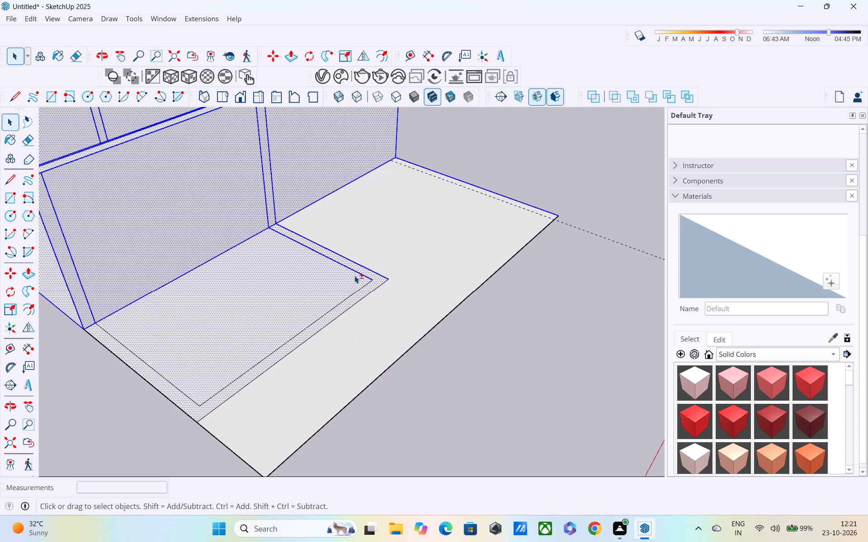
{"action": "left_click", "coordinate": [354, 276], "text": "shift"}
{"action": "left_click", "coordinate": [354, 273], "text": "shift"}
{"action": "left_click", "coordinate": [356, 263], "text": "shift"}
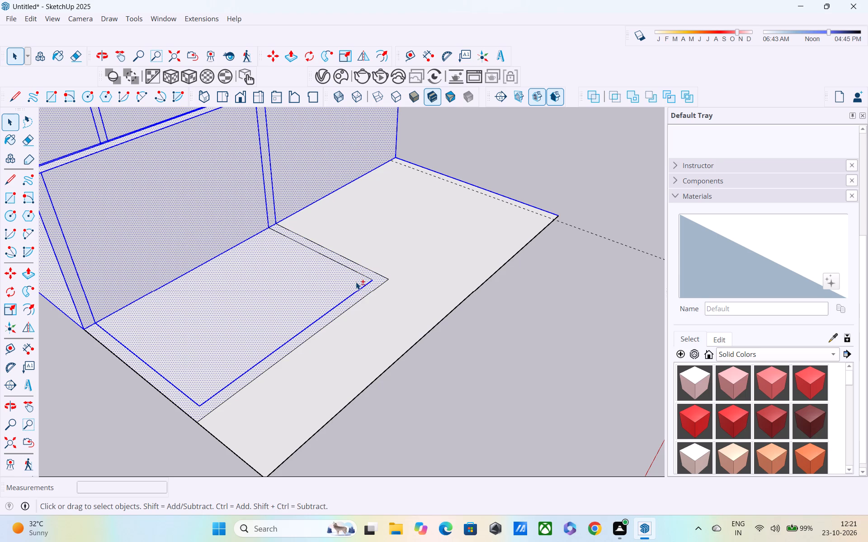
{"action": "left_click", "coordinate": [357, 292], "text": "shift"}
{"action": "left_click", "coordinate": [250, 327], "text": "shift"}
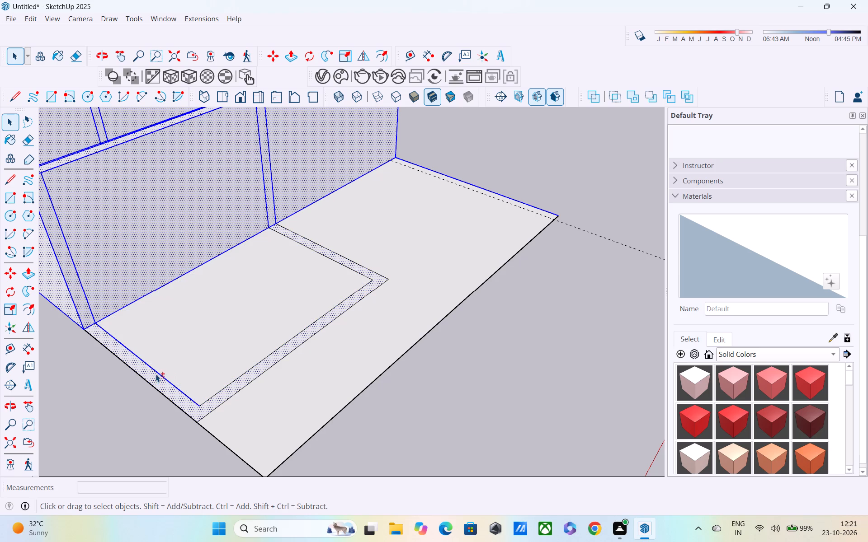
{"action": "left_click", "coordinate": [156, 373], "text": "shift"}
{"action": "left_click", "coordinate": [440, 173], "text": "shift"}
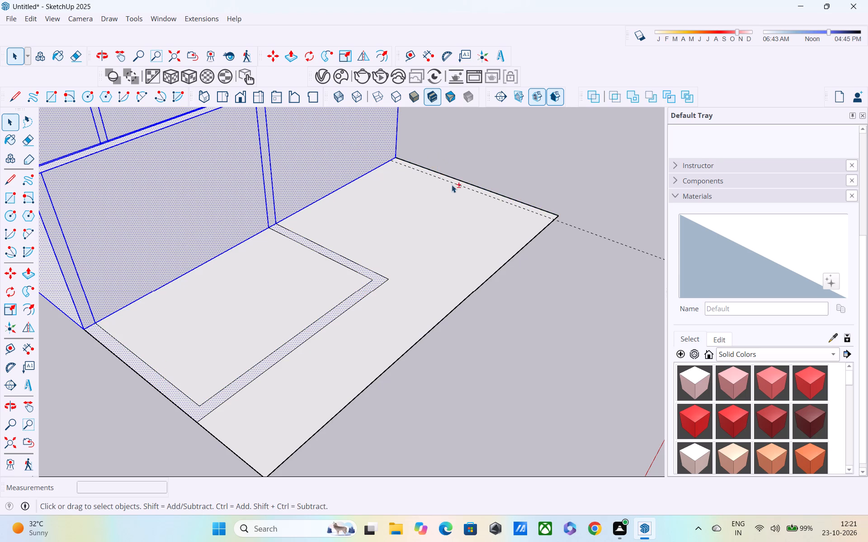
Deselect the front-left room's wall outline face and group the rear walled block that is still selected.
{"action": "middle_click_drag", "start_coordinate": [452, 191], "coordinate": [442, 234], "text": "shift"}
{"action": "scroll", "coordinate": [330, 325], "scroll_direction": "up", "scroll_amount": 2, "text": "shift"}
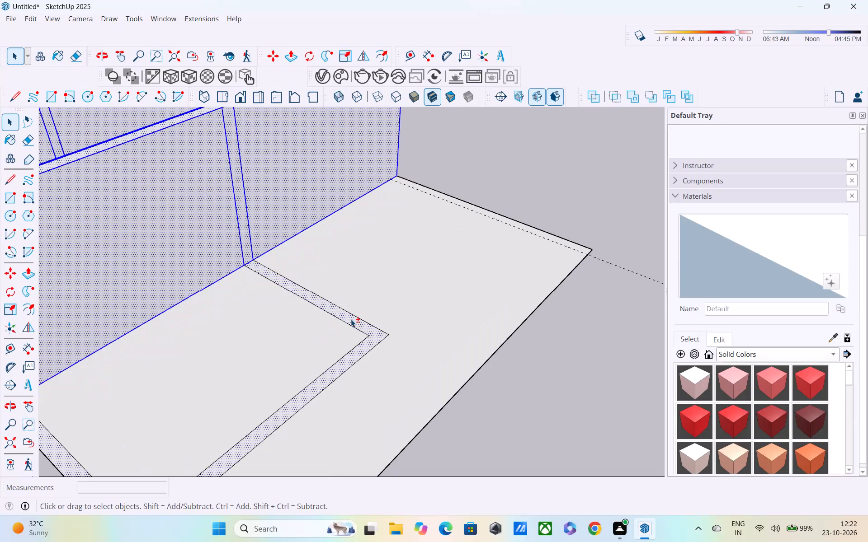
{"action": "left_click", "coordinate": [351, 319], "text": "shift"}
{"action": "scroll", "coordinate": [351, 328], "scroll_direction": "down", "scroll_amount": 2, "text": "shift"}
{"action": "middle_click_drag", "start_coordinate": [337, 331], "coordinate": [354, 298], "text": "shift"}
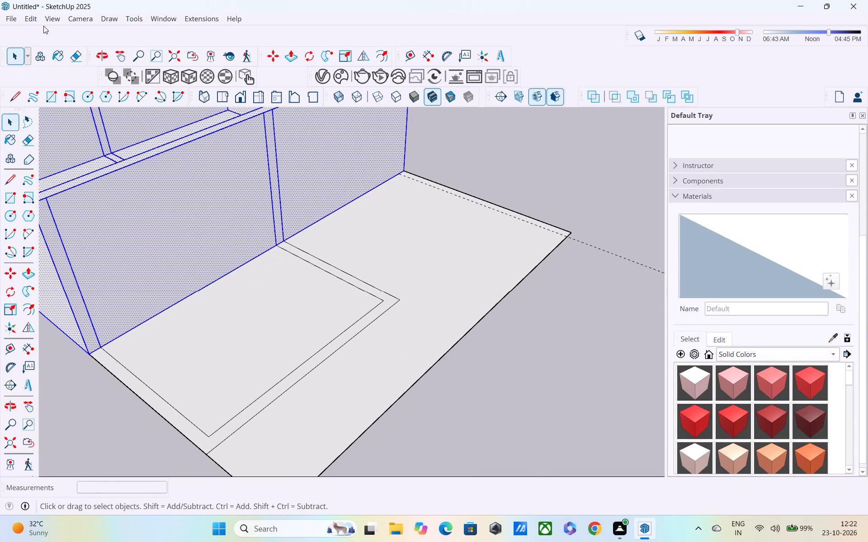
{"action": "left_click", "coordinate": [32, 21]}
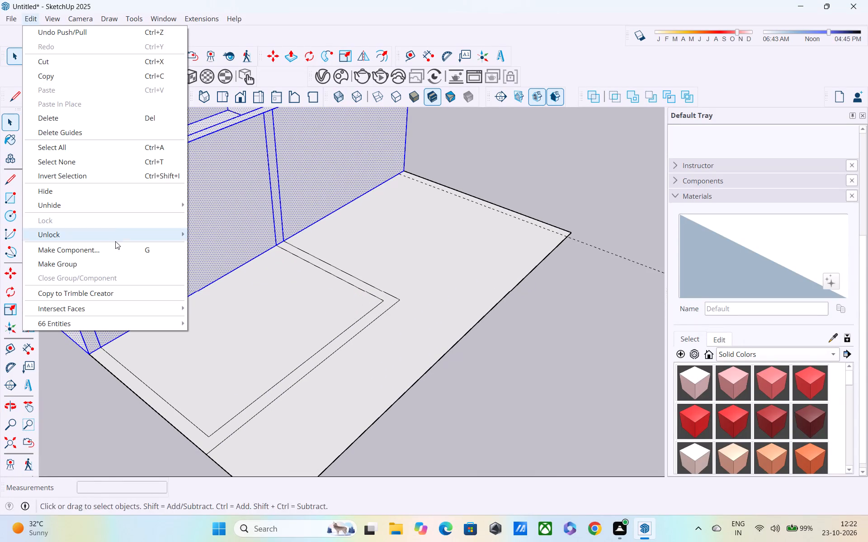
{"action": "left_click", "coordinate": [106, 260]}
Copy the rear block group from its front-left bottom corner to the open space beside the house.
{"action": "middle_click_drag", "start_coordinate": [219, 312], "coordinate": [330, 273]}
{"action": "scroll", "coordinate": [329, 273], "scroll_direction": "down", "scroll_amount": 1}
{"action": "middle_click_drag", "start_coordinate": [328, 274], "coordinate": [421, 209], "text": "shift"}
{"action": "middle_click_drag", "start_coordinate": [425, 242], "coordinate": [30, 352]}
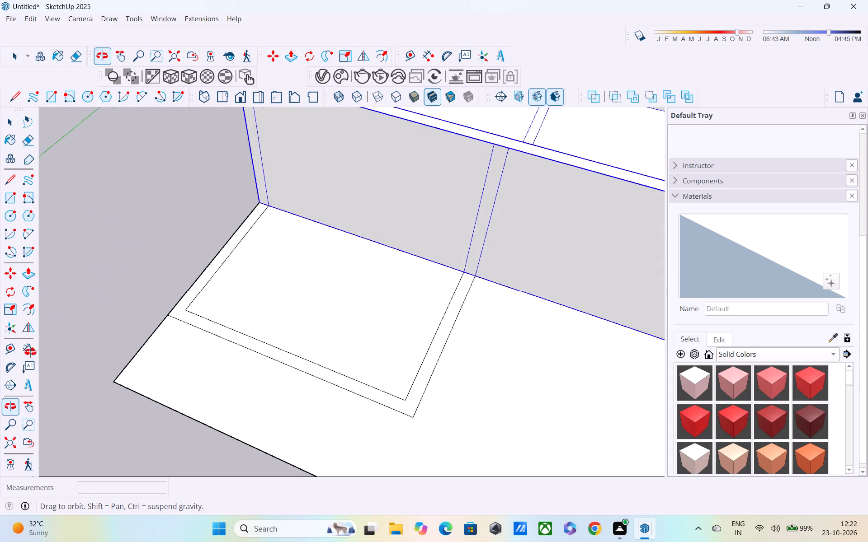
{"action": "middle_click_drag", "start_coordinate": [30, 352], "coordinate": [140, 331]}
{"action": "scroll", "coordinate": [163, 299], "scroll_direction": "down", "scroll_amount": 3, "text": "shift"}
{"action": "middle_click_drag", "start_coordinate": [188, 310], "coordinate": [205, 330], "text": "shift"}
{"action": "key", "text": "m"}
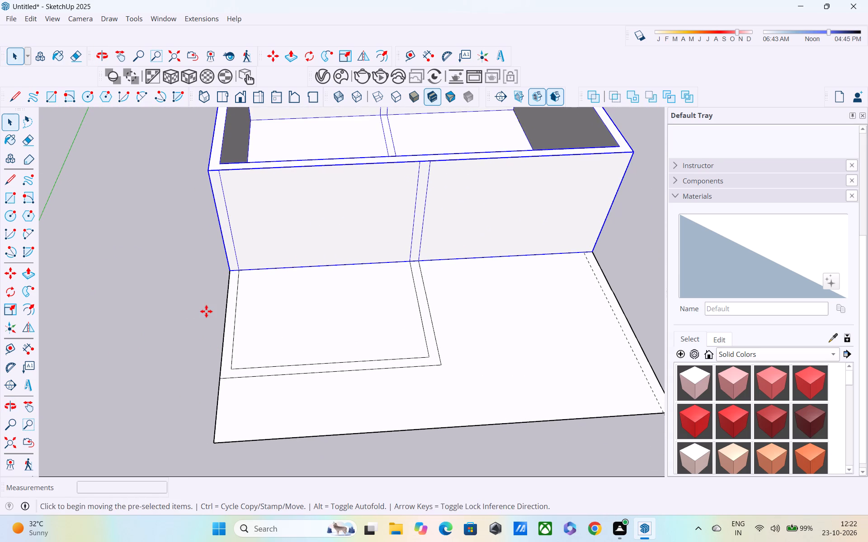
{"action": "left_click", "coordinate": [226, 270]}
{"action": "scroll", "coordinate": [71, 275], "scroll_direction": "down", "scroll_amount": 1}
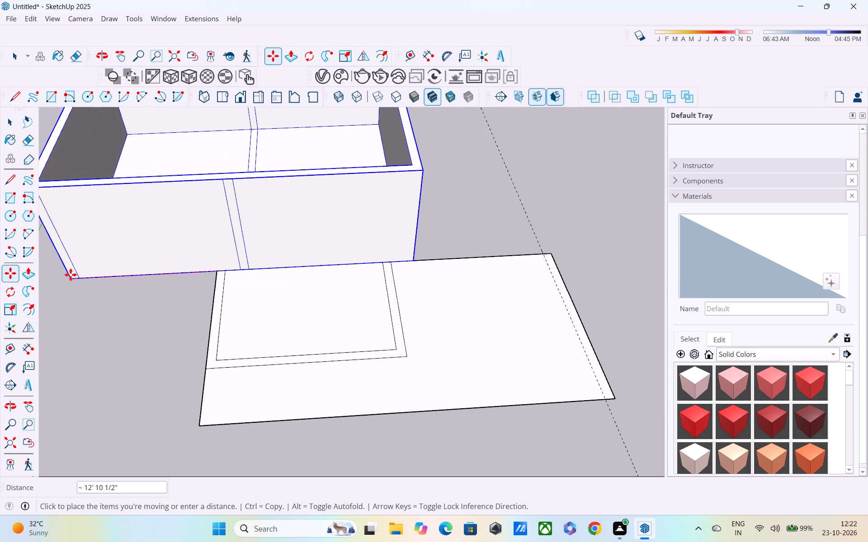
{"action": "scroll", "coordinate": [75, 276], "scroll_direction": "down", "scroll_amount": 3}
{"action": "middle_click_drag", "start_coordinate": [101, 271], "coordinate": [110, 220], "text": "shift"}
{"action": "scroll", "coordinate": [110, 220], "scroll_direction": "down", "scroll_amount": 1, "text": "shift"}
{"action": "scroll", "coordinate": [115, 223], "scroll_direction": "up", "scroll_amount": 1}
{"action": "scroll", "coordinate": [118, 227], "scroll_direction": "down", "scroll_amount": 4}
{"action": "middle_click_drag", "start_coordinate": [228, 255], "coordinate": [69, 392]}
{"action": "left_click", "coordinate": [468, 217]}
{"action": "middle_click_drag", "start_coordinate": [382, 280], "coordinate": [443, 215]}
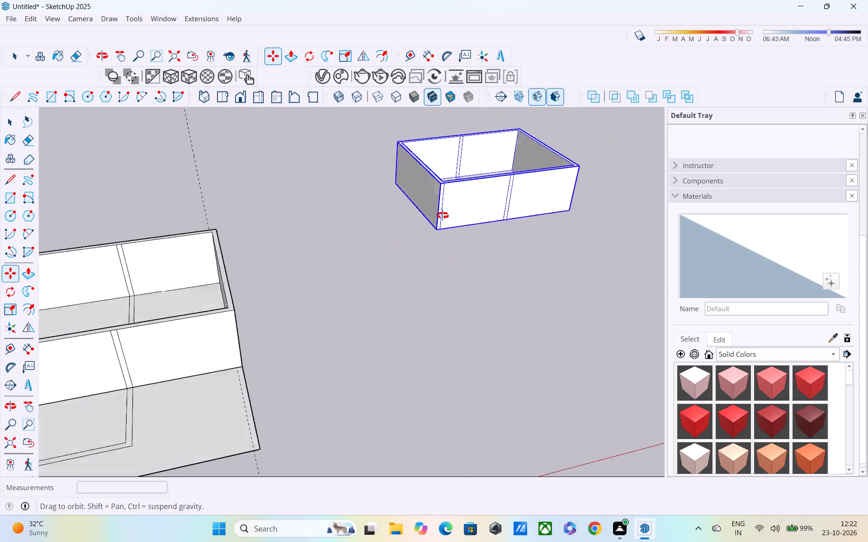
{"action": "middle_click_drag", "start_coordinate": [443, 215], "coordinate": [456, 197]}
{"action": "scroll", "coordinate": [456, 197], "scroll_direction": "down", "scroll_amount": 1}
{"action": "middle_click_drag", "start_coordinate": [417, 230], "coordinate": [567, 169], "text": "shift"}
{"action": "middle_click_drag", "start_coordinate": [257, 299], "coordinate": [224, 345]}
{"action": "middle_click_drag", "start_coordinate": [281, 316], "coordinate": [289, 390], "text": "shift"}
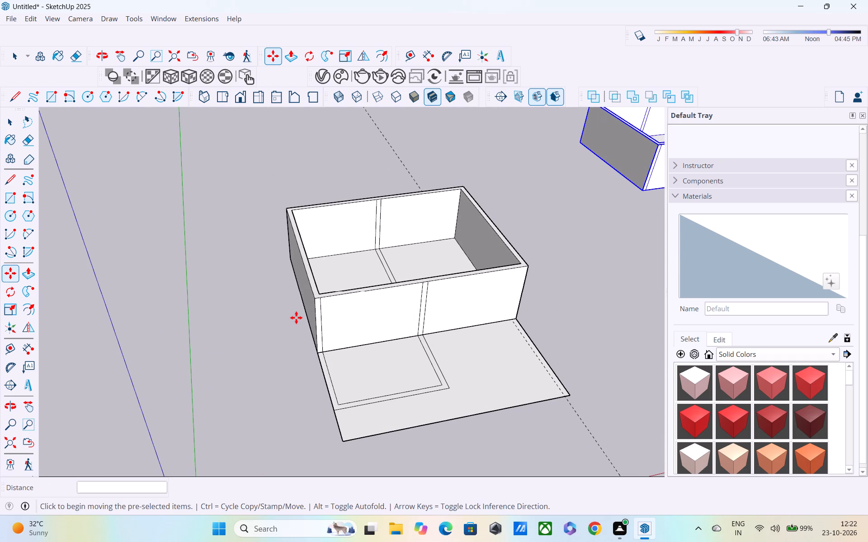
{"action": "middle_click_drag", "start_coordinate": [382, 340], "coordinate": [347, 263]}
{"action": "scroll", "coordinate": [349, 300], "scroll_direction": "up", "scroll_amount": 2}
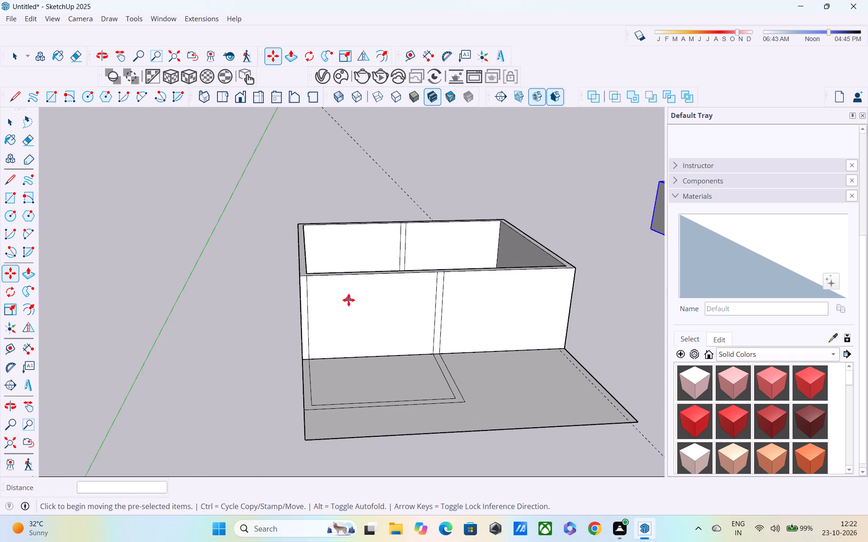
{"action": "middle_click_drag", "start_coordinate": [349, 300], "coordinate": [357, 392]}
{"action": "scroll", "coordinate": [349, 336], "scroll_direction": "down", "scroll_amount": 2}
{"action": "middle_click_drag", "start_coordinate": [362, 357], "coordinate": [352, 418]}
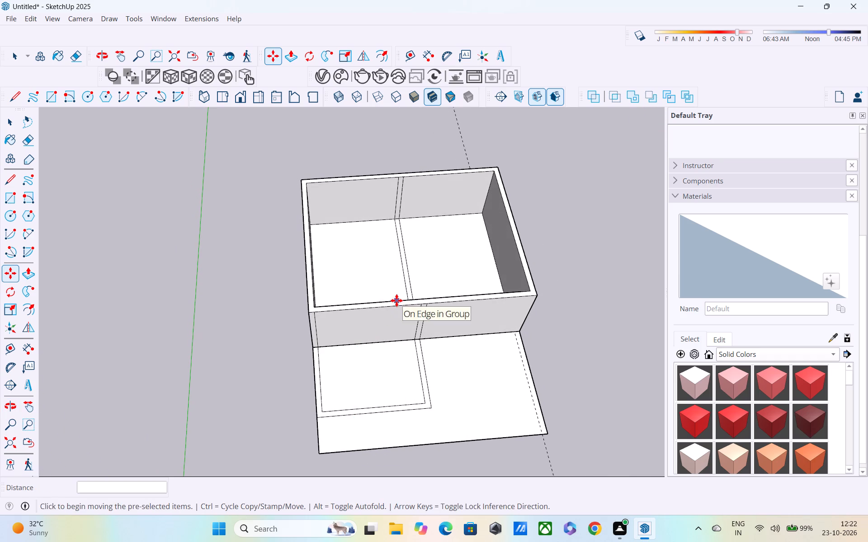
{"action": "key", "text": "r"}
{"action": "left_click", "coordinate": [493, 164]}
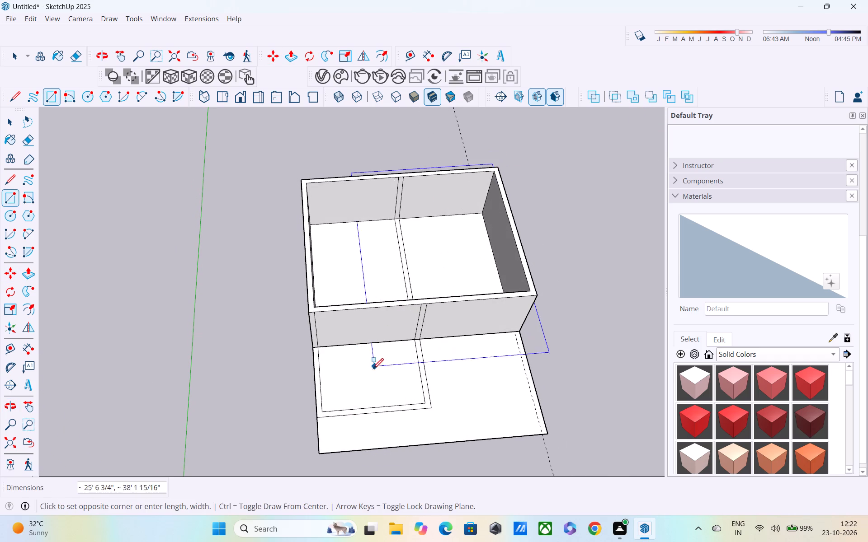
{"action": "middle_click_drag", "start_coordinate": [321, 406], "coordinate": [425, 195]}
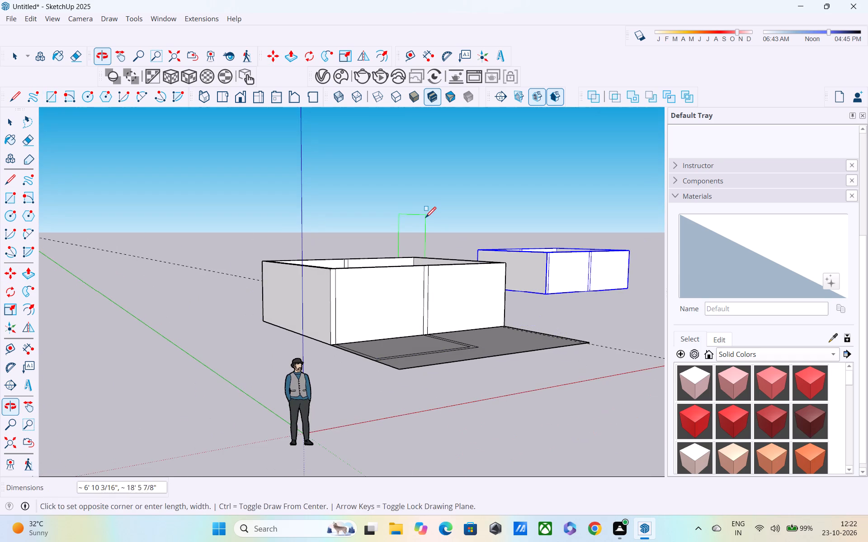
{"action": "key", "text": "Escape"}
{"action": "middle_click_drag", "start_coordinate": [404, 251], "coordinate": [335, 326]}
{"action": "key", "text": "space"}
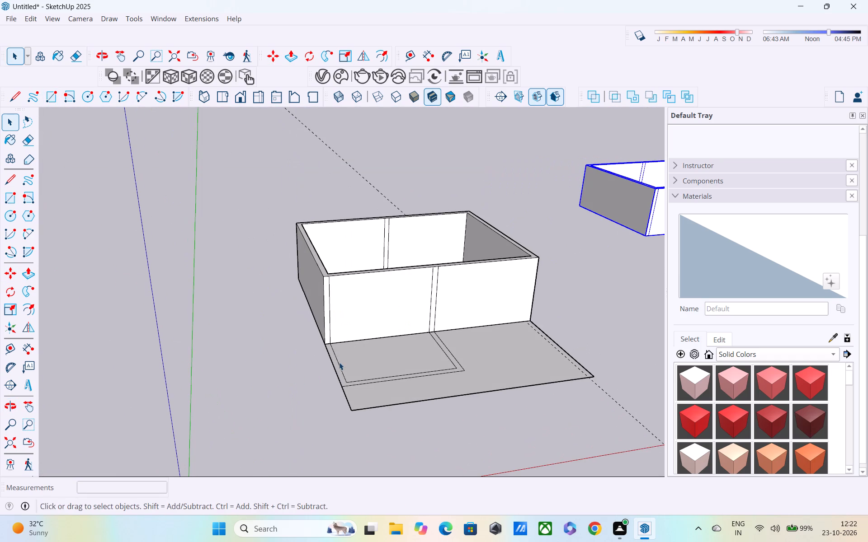
Push/Pull the front-left room's wall outline up to the top of the rear block's walls.
{"action": "key", "text": "p"}
{"action": "scroll", "coordinate": [338, 367], "scroll_direction": "up", "scroll_amount": 1}
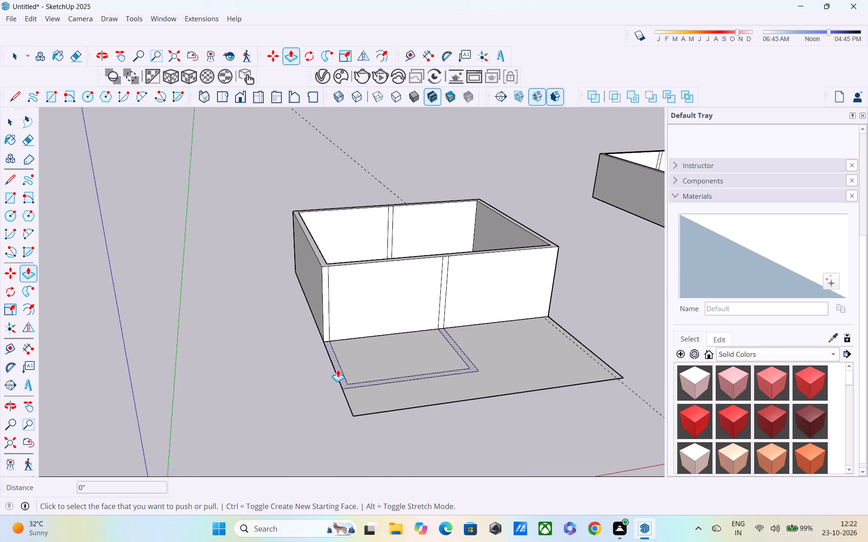
{"action": "left_click", "coordinate": [338, 370]}
{"action": "key", "text": "Escape"}
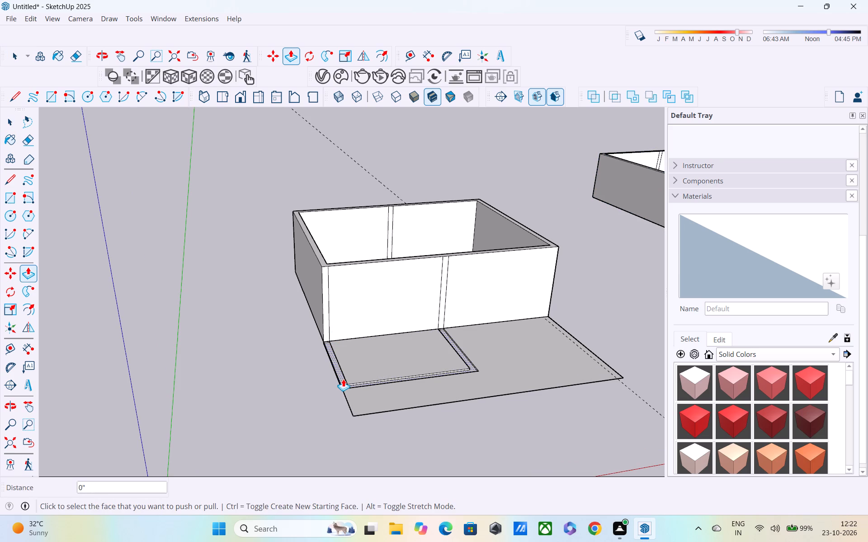
{"action": "left_click", "coordinate": [344, 379]}
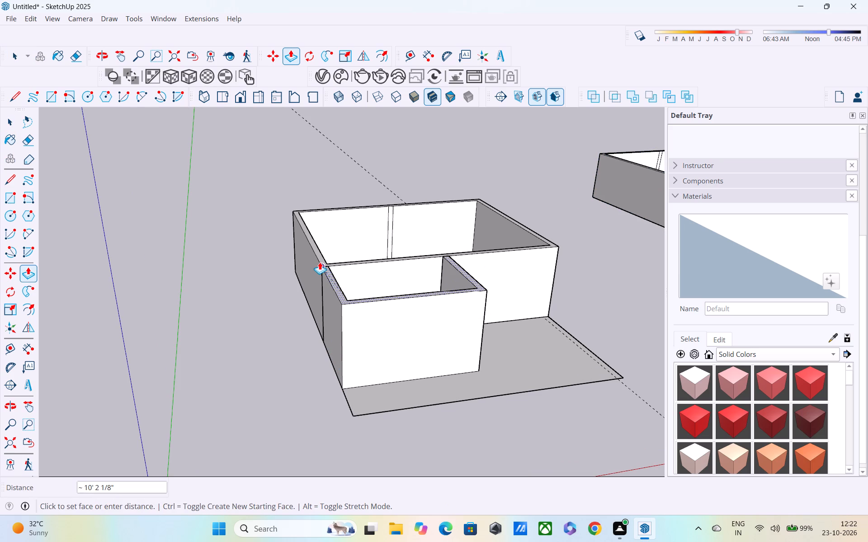
{"action": "left_click", "coordinate": [320, 262]}
Select the front-left room's walls, leaving out the front floor face and its outer edges, and group them.
{"action": "middle_click_drag", "start_coordinate": [356, 315], "coordinate": [321, 254]}
{"action": "key", "text": "space"}
{"action": "triple_click", "coordinate": [368, 288]}
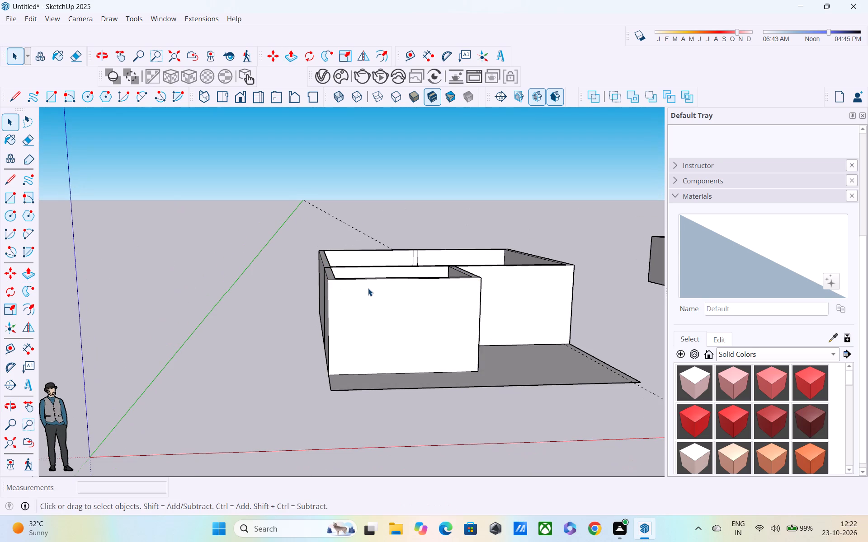
{"action": "middle_click_drag", "start_coordinate": [378, 288], "coordinate": [637, 347]}
{"action": "middle_click_drag", "start_coordinate": [286, 345], "coordinate": [140, 397]}
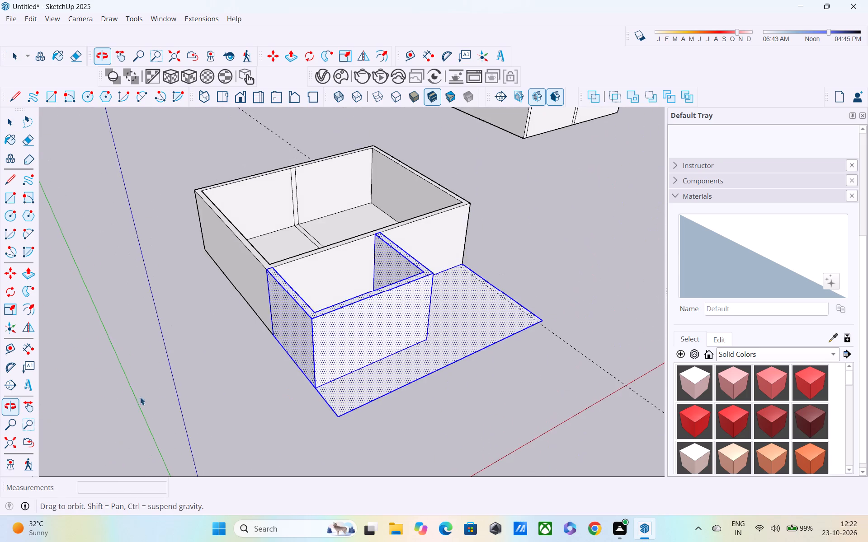
{"action": "middle_click_drag", "start_coordinate": [140, 397], "coordinate": [139, 399]}
{"action": "scroll", "coordinate": [414, 309], "scroll_direction": "up", "scroll_amount": 2}
{"action": "left_click", "coordinate": [447, 327], "text": "shift"}
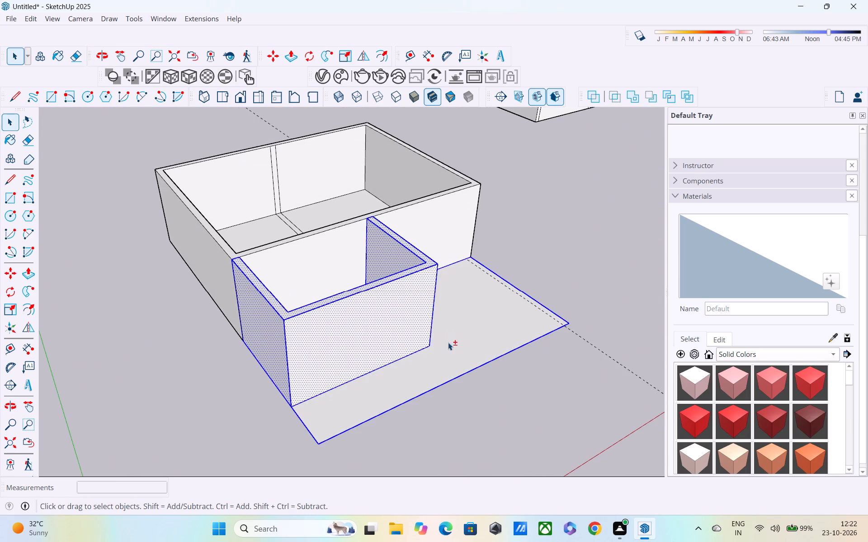
{"action": "middle_click_drag", "start_coordinate": [448, 343], "coordinate": [376, 341], "text": "shift"}
{"action": "scroll", "coordinate": [400, 352], "scroll_direction": "up", "scroll_amount": 2, "text": "shift"}
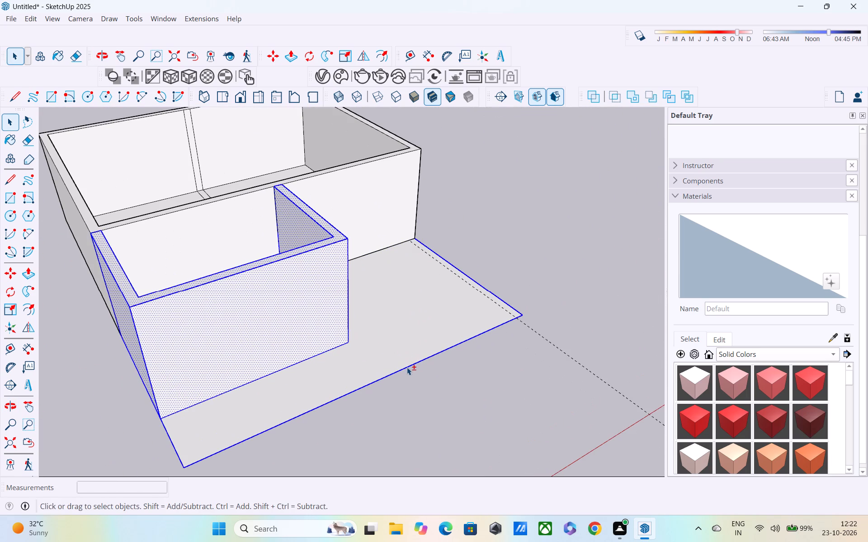
{"action": "left_click", "coordinate": [407, 368], "text": "shift"}
{"action": "left_click", "coordinate": [497, 296], "text": "shift"}
{"action": "middle_click_drag", "start_coordinate": [276, 362], "coordinate": [440, 289], "text": "shift"}
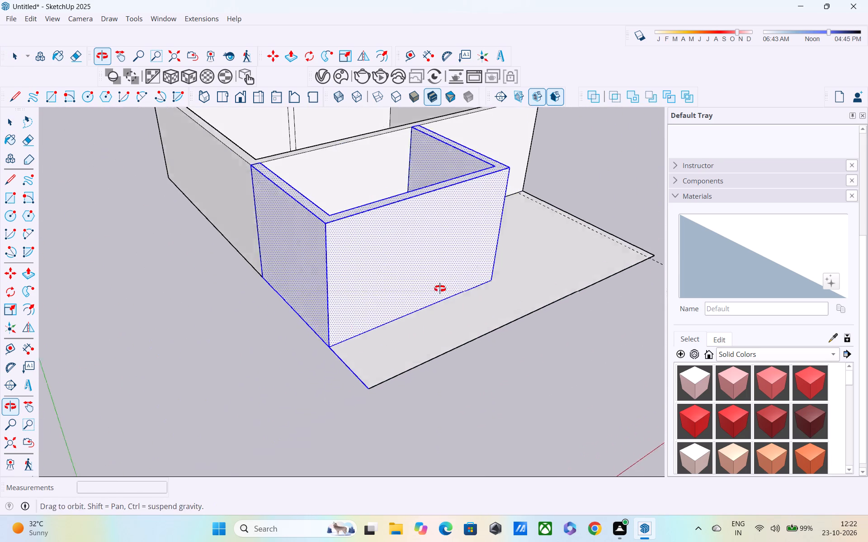
{"action": "middle_click_drag", "start_coordinate": [440, 289], "coordinate": [442, 287], "text": "shift"}
{"action": "middle_click_drag", "start_coordinate": [354, 341], "coordinate": [548, 309]}
{"action": "left_click", "coordinate": [445, 327], "text": "shift"}
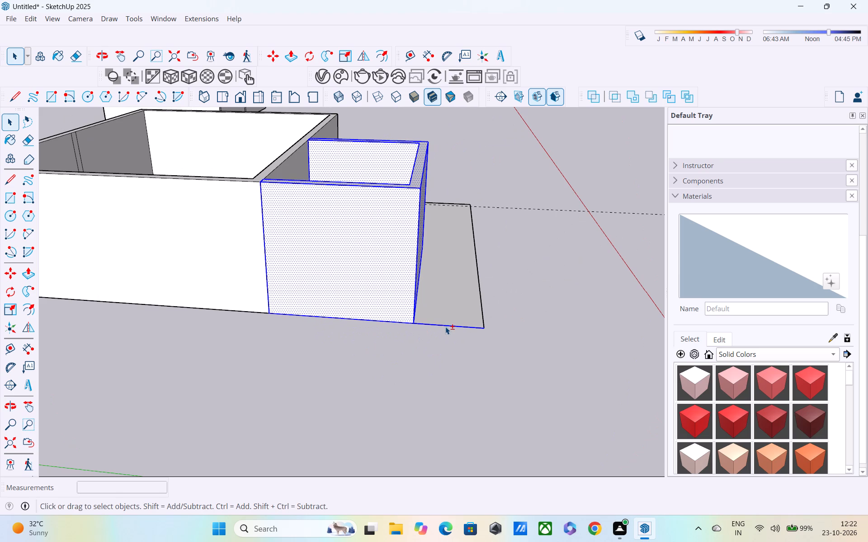
{"action": "scroll", "coordinate": [481, 313], "scroll_direction": "up", "scroll_amount": 1, "text": "shift"}
{"action": "middle_click_drag", "start_coordinate": [482, 313], "coordinate": [258, 377]}
{"action": "scroll", "coordinate": [297, 338], "scroll_direction": "down", "scroll_amount": 1, "text": "shift"}
{"action": "middle_click_drag", "start_coordinate": [297, 338], "coordinate": [288, 386], "text": "shift"}
{"action": "right_click", "coordinate": [308, 300]}
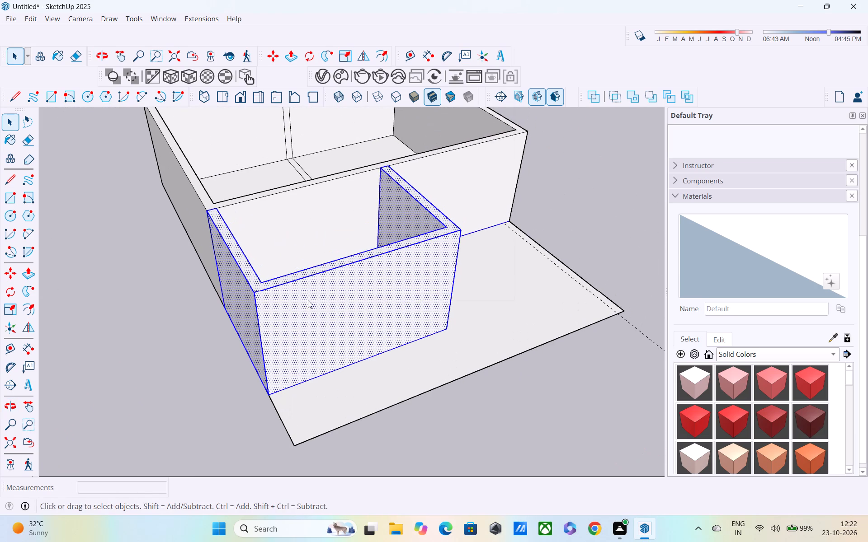
{"action": "left_click", "coordinate": [363, 155]}
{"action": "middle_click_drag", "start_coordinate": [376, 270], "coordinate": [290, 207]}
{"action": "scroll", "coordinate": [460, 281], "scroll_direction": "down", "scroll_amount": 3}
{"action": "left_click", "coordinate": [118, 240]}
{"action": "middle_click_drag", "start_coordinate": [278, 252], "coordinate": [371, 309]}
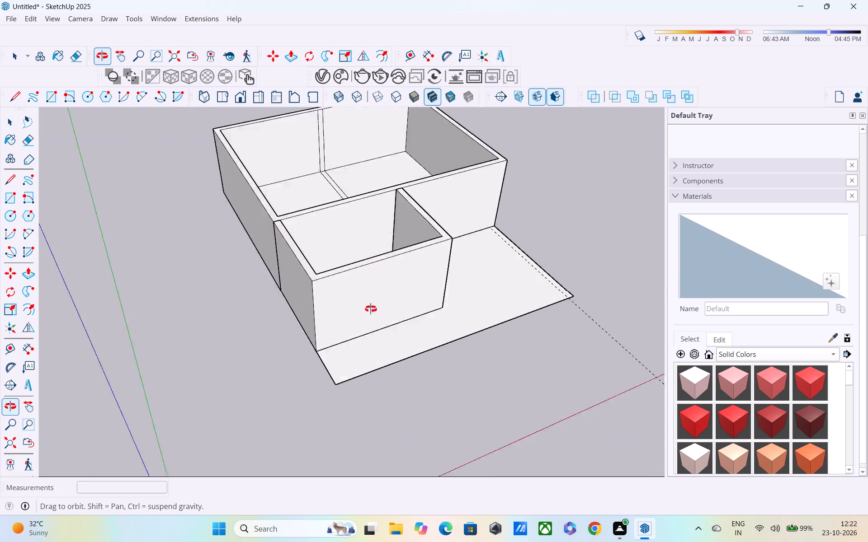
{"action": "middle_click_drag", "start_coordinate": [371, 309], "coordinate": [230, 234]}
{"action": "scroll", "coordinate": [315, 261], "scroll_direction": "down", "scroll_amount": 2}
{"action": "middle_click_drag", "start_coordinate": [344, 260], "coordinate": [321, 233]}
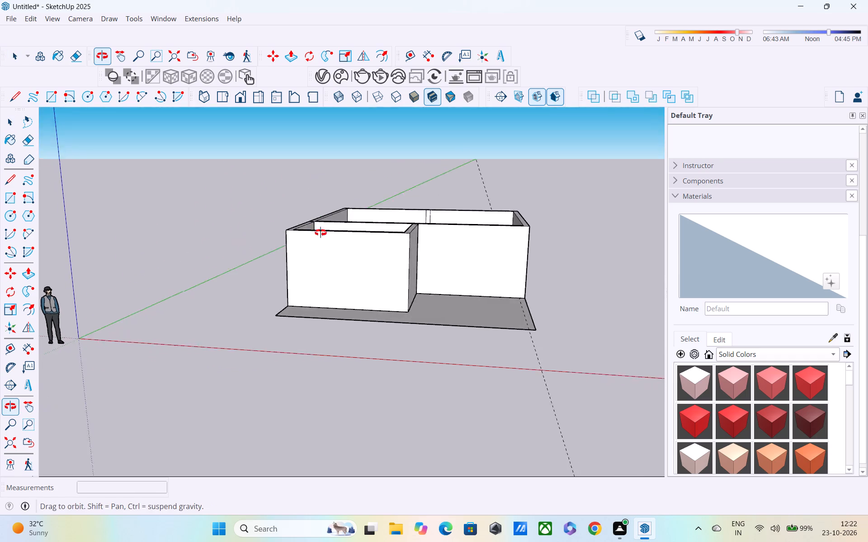
Draw a rectangle about 34' 8" by 30' 8" across the wall tops, from the rear-right corner to the front-left corner.
{"action": "middle_click_drag", "start_coordinate": [321, 233], "coordinate": [350, 242]}
{"action": "scroll", "coordinate": [357, 243], "scroll_direction": "up", "scroll_amount": 3}
{"action": "middle_click_drag", "start_coordinate": [358, 244], "coordinate": [356, 322]}
{"action": "scroll", "coordinate": [333, 267], "scroll_direction": "up", "scroll_amount": 1}
{"action": "scroll", "coordinate": [348, 295], "scroll_direction": "down", "scroll_amount": 1}
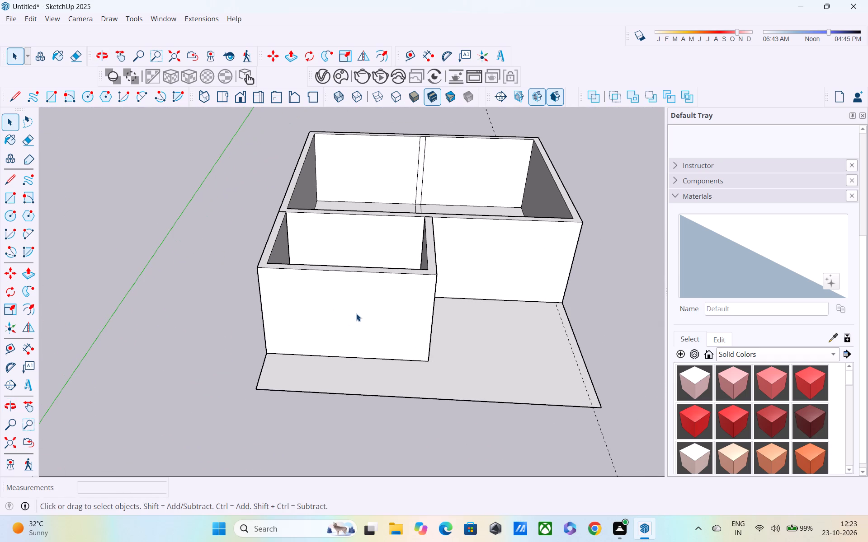
{"action": "key", "text": "r"}
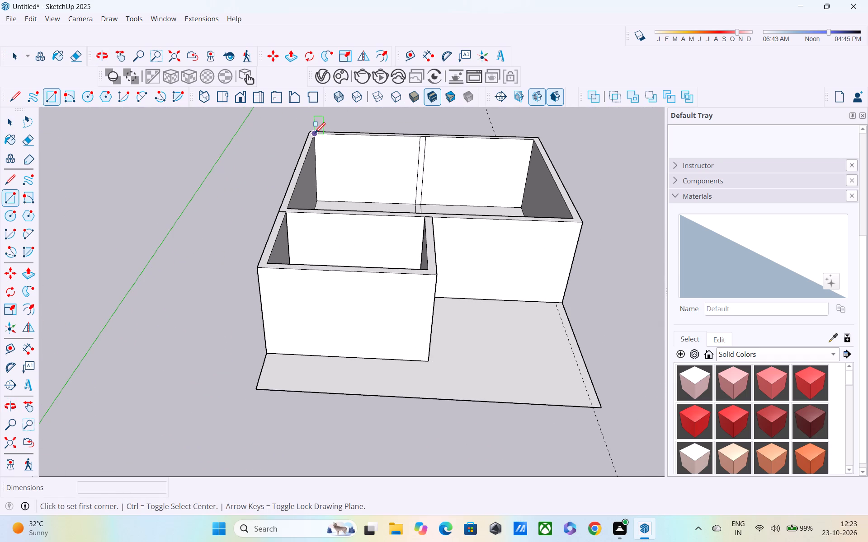
{"action": "middle_click_drag", "start_coordinate": [436, 248], "coordinate": [382, 343], "text": "shift"}
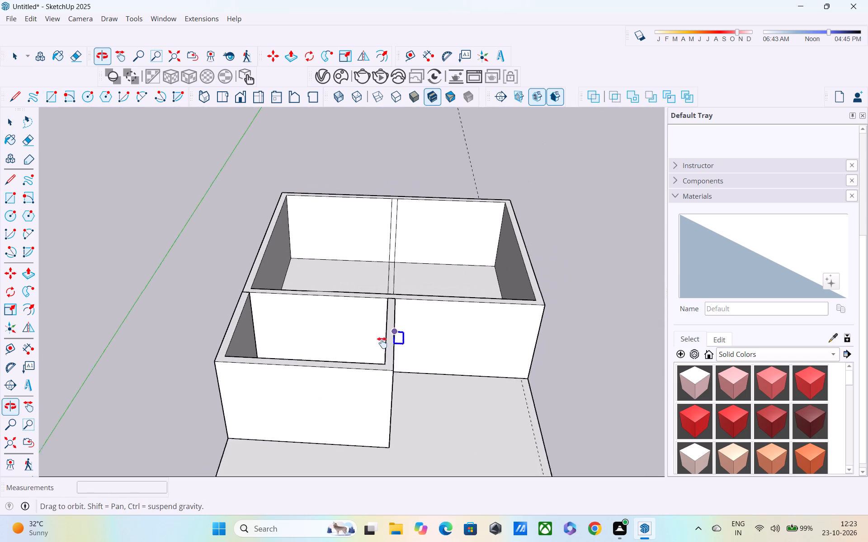
{"action": "middle_click_drag", "start_coordinate": [382, 343], "coordinate": [375, 343], "text": "shift"}
{"action": "middle_click_drag", "start_coordinate": [231, 239], "coordinate": [139, 299], "text": "shift"}
{"action": "left_click", "coordinate": [424, 248]}
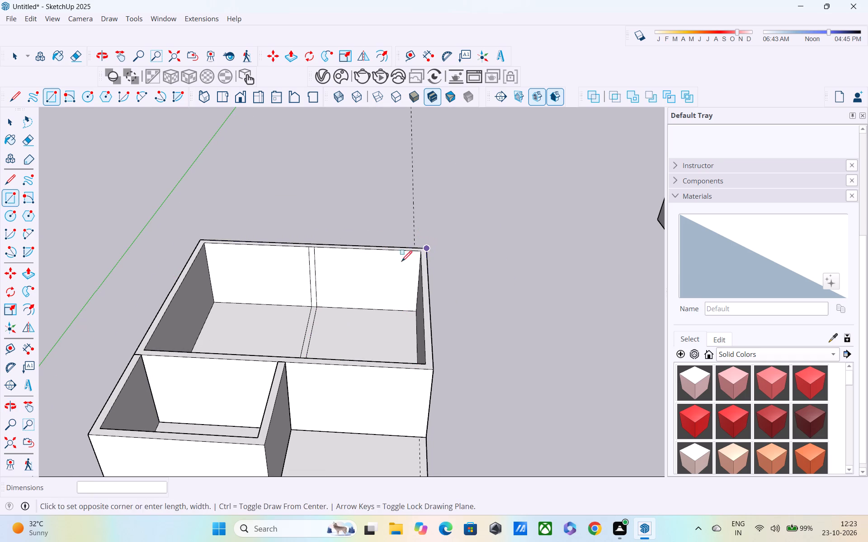
{"action": "middle_click_drag", "start_coordinate": [106, 366], "coordinate": [179, 290], "text": "shift"}
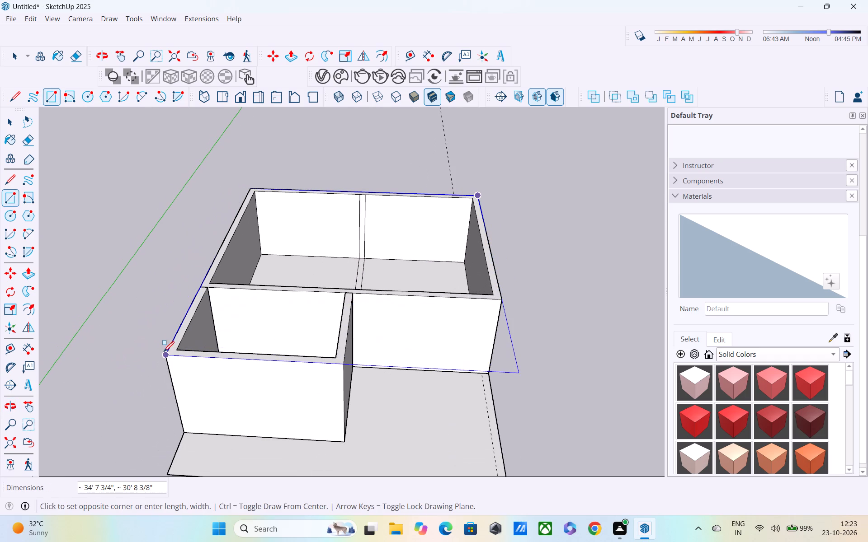
{"action": "left_click", "coordinate": [165, 355]}
Move the new roof rectangle by its front-right corner about 117' away, to the open space behind the copied rear block.
{"action": "middle_click_drag", "start_coordinate": [195, 361], "coordinate": [217, 246]}
{"action": "scroll", "coordinate": [273, 291], "scroll_direction": "down", "scroll_amount": 2}
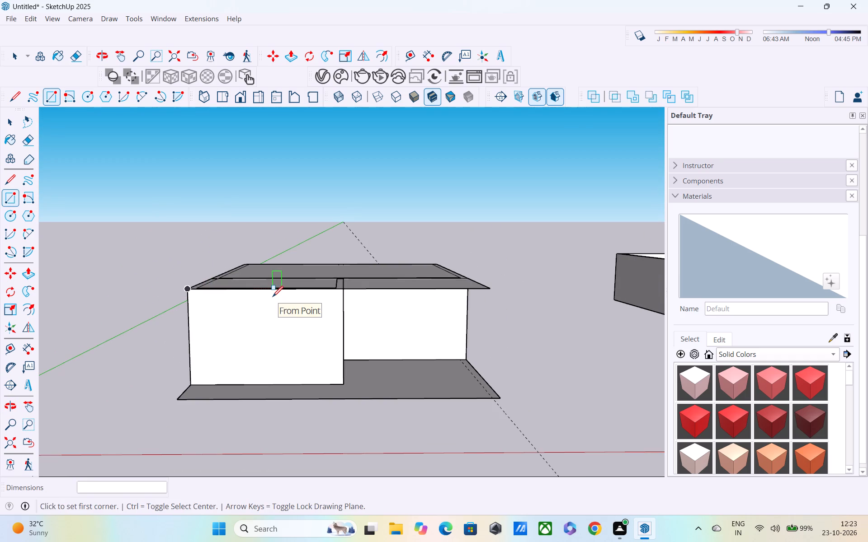
{"action": "key", "text": "space"}
{"action": "middle_click_drag", "start_coordinate": [299, 290], "coordinate": [306, 388]}
{"action": "double_click", "coordinate": [308, 305]}
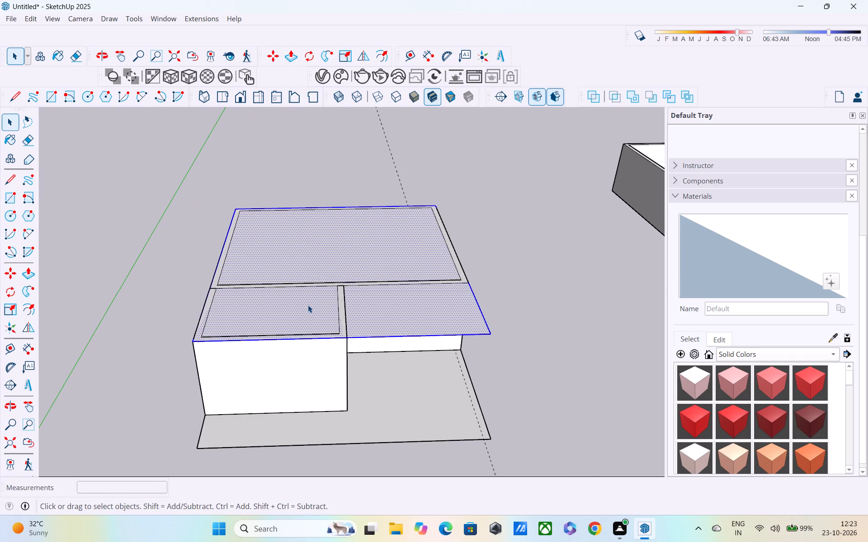
{"action": "key", "text": "m"}
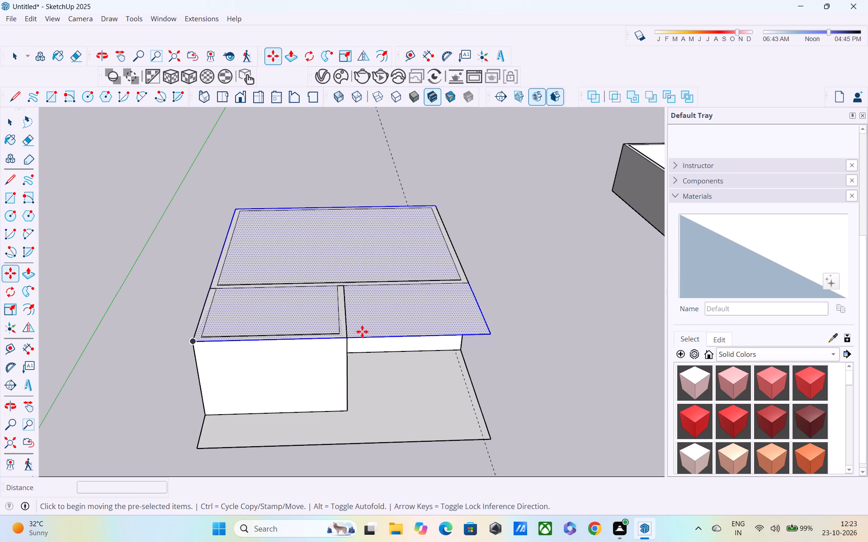
{"action": "middle_click_drag", "start_coordinate": [294, 337], "coordinate": [210, 343], "text": "shift"}
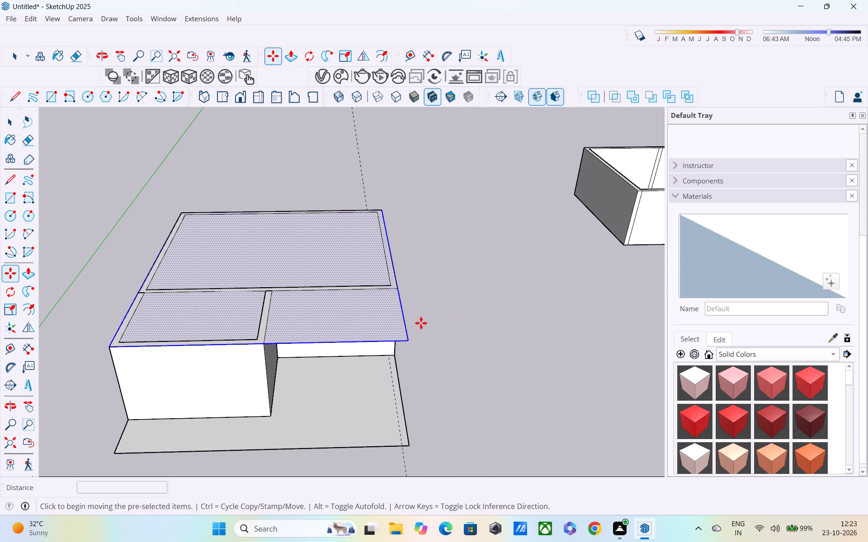
{"action": "left_click", "coordinate": [409, 338]}
{"action": "scroll", "coordinate": [415, 233], "scroll_direction": "down", "scroll_amount": 2}
{"action": "middle_click_drag", "start_coordinate": [415, 233], "coordinate": [333, 296], "text": "shift"}
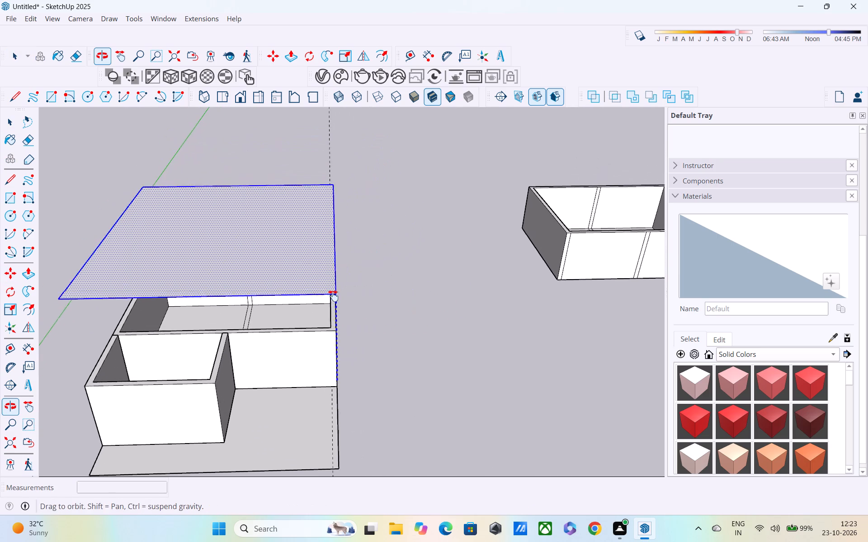
{"action": "middle_click_drag", "start_coordinate": [333, 296], "coordinate": [332, 296], "text": "shift"}
{"action": "middle_click_drag", "start_coordinate": [593, 227], "coordinate": [443, 337], "text": "shift"}
{"action": "left_click", "coordinate": [397, 207]}
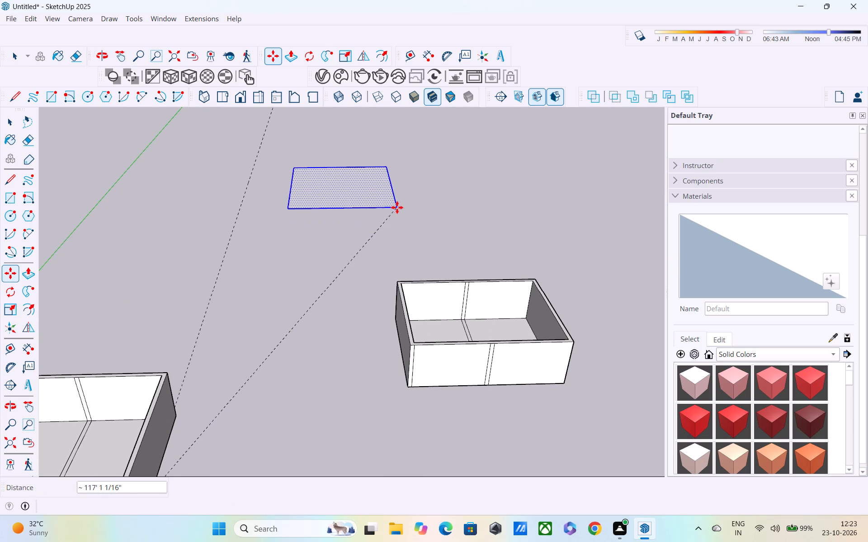
Push/Pull the relocated roof rectangle into a slab 10" thick.
{"action": "key", "text": "p"}
{"action": "left_click", "coordinate": [330, 183]}
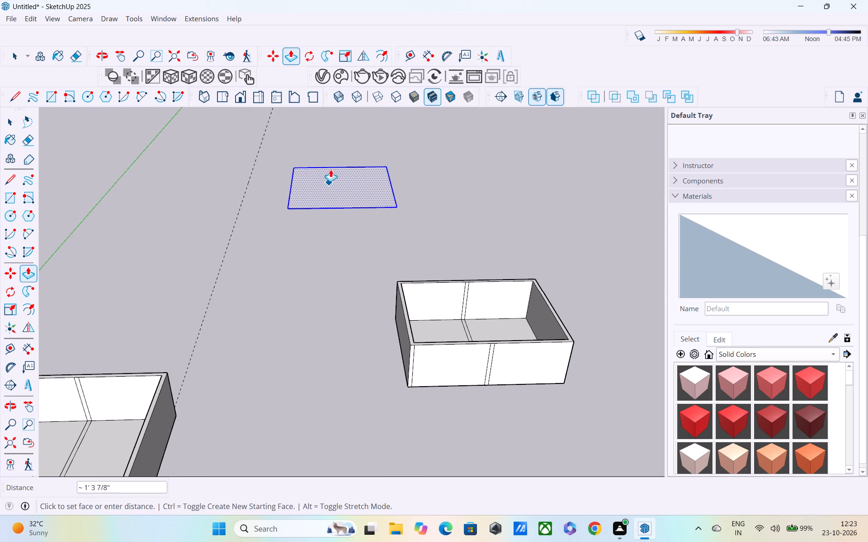
{"action": "type", "text": "10\""}
{"action": "key", "text": "Return"}
Examine the roof slab, the copied rear block and the house walls from several angles.
{"action": "scroll", "coordinate": [354, 259], "scroll_direction": "down", "scroll_amount": 1}
{"action": "middle_click_drag", "start_coordinate": [354, 264], "coordinate": [437, 182]}
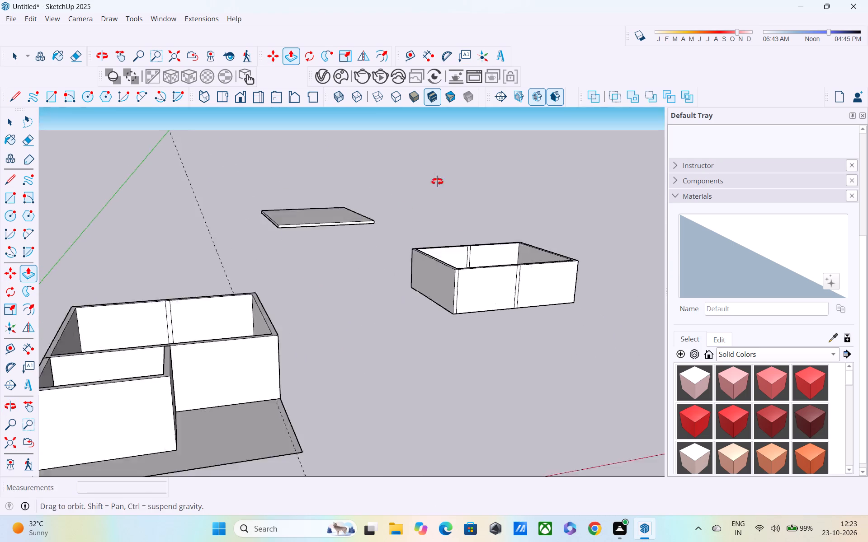
{"action": "middle_click_drag", "start_coordinate": [437, 182], "coordinate": [452, 172]}
{"action": "scroll", "coordinate": [411, 211], "scroll_direction": "down", "scroll_amount": 2}
{"action": "middle_click_drag", "start_coordinate": [365, 253], "coordinate": [277, 303]}
{"action": "scroll", "coordinate": [274, 307], "scroll_direction": "down", "scroll_amount": 1}
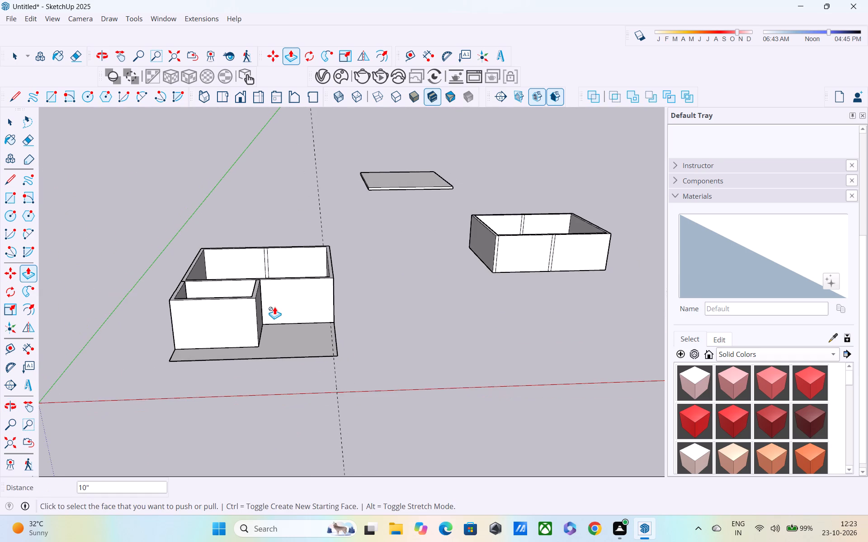
{"action": "middle_click_drag", "start_coordinate": [274, 307], "coordinate": [288, 377], "text": "shift"}
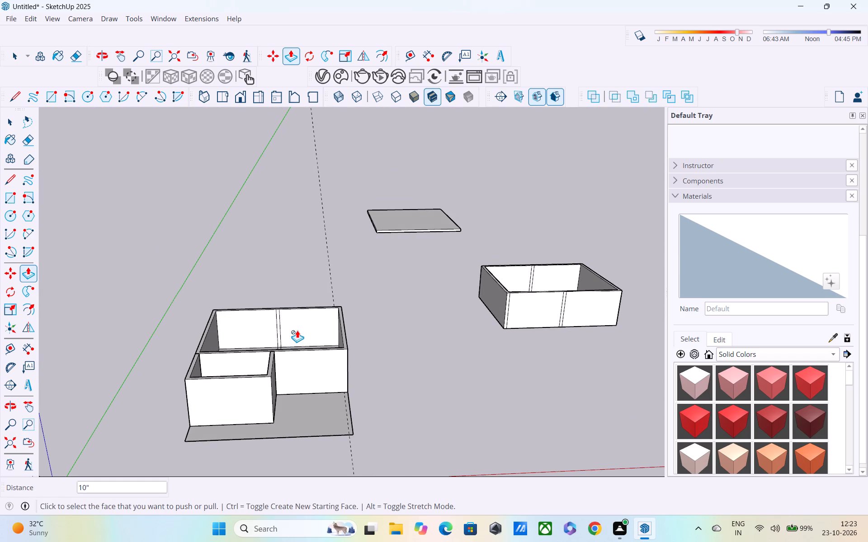
{"action": "scroll", "coordinate": [297, 333], "scroll_direction": "down", "scroll_amount": 1}
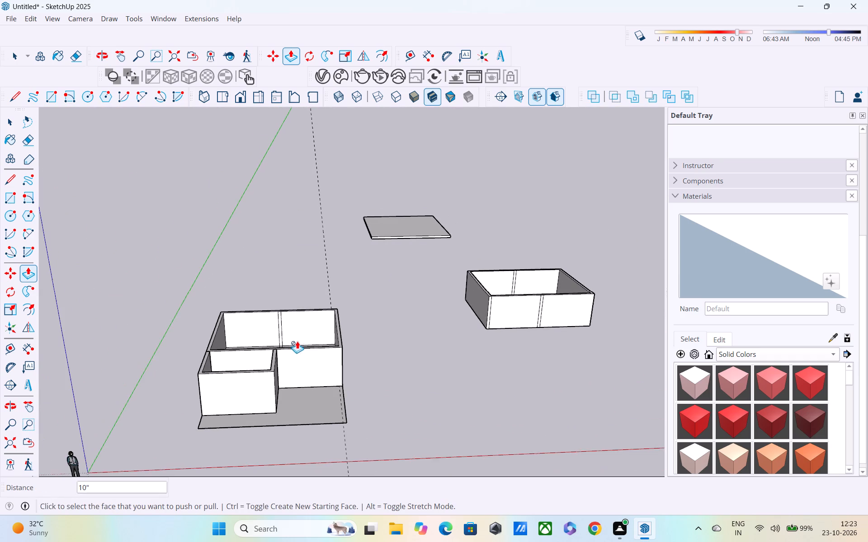
{"action": "middle_click_drag", "start_coordinate": [297, 348], "coordinate": [301, 390]}
{"action": "scroll", "coordinate": [298, 336], "scroll_direction": "down", "scroll_amount": 1}
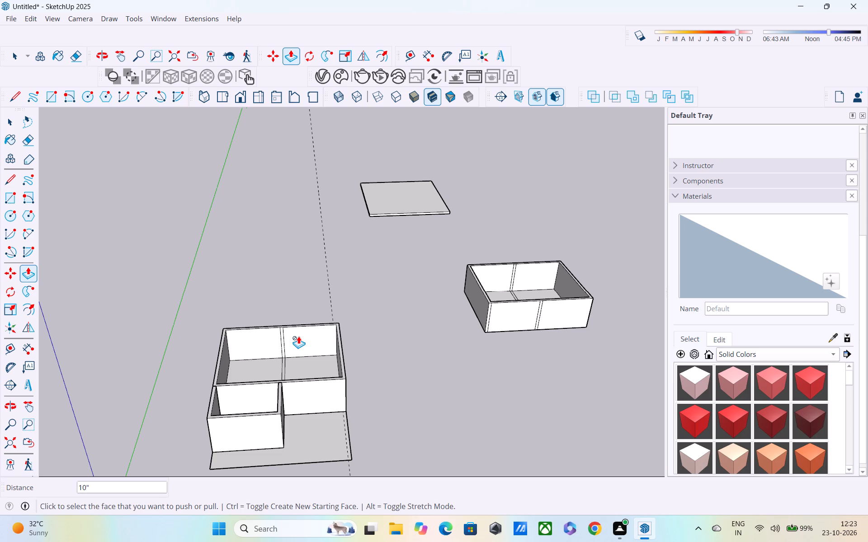
{"action": "scroll", "coordinate": [298, 336], "scroll_direction": "down", "scroll_amount": 1}
{"action": "middle_click_drag", "start_coordinate": [297, 351], "coordinate": [270, 339]}
{"action": "scroll", "coordinate": [270, 373], "scroll_direction": "up", "scroll_amount": 3}
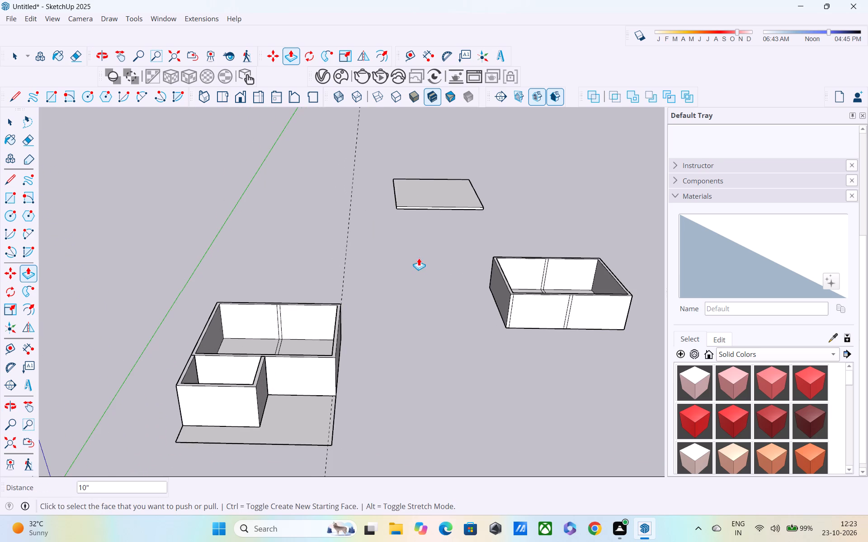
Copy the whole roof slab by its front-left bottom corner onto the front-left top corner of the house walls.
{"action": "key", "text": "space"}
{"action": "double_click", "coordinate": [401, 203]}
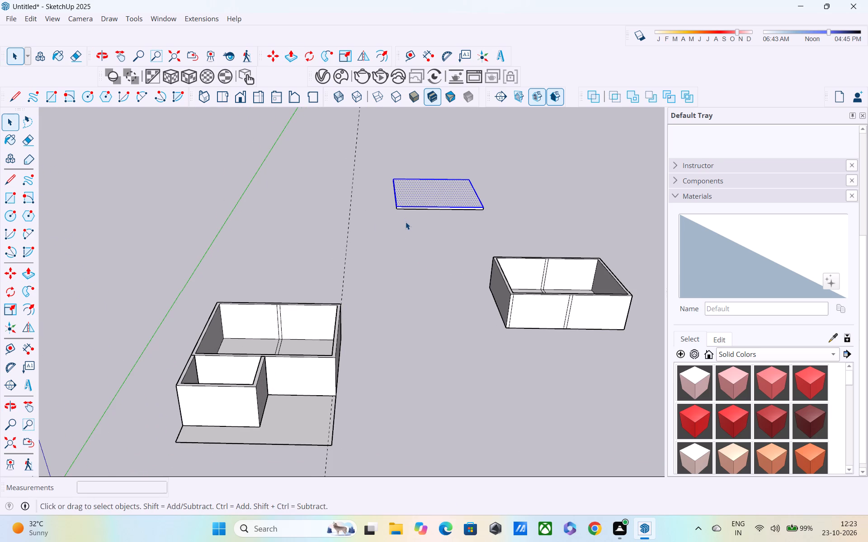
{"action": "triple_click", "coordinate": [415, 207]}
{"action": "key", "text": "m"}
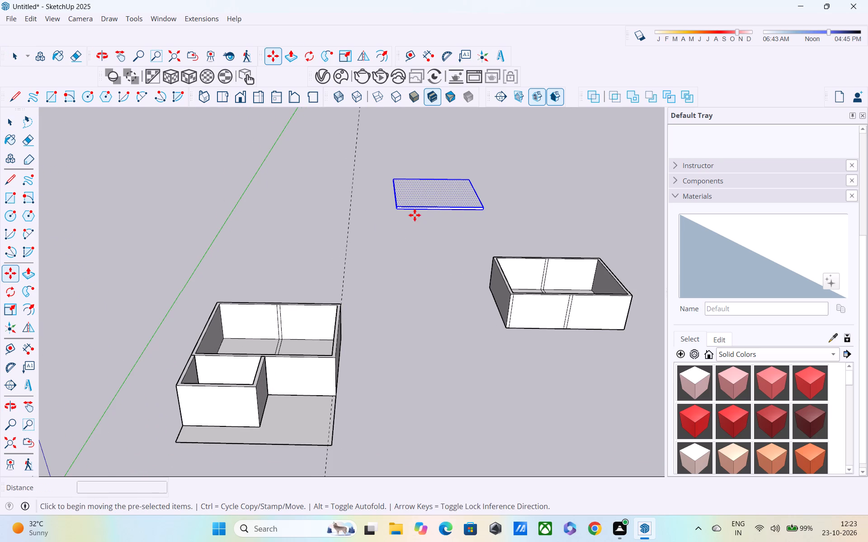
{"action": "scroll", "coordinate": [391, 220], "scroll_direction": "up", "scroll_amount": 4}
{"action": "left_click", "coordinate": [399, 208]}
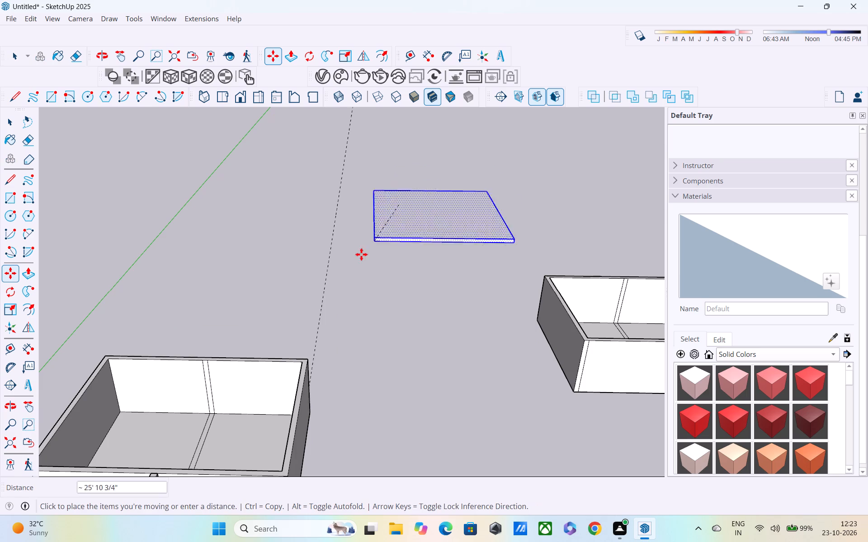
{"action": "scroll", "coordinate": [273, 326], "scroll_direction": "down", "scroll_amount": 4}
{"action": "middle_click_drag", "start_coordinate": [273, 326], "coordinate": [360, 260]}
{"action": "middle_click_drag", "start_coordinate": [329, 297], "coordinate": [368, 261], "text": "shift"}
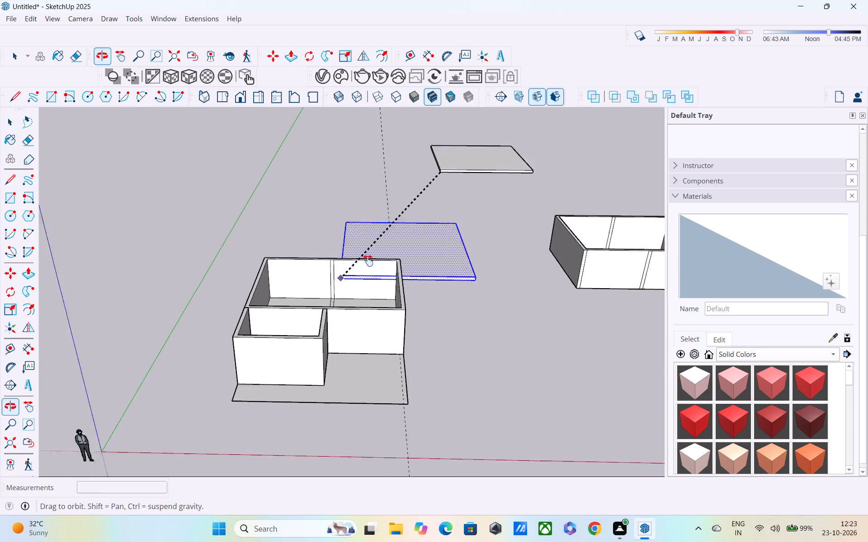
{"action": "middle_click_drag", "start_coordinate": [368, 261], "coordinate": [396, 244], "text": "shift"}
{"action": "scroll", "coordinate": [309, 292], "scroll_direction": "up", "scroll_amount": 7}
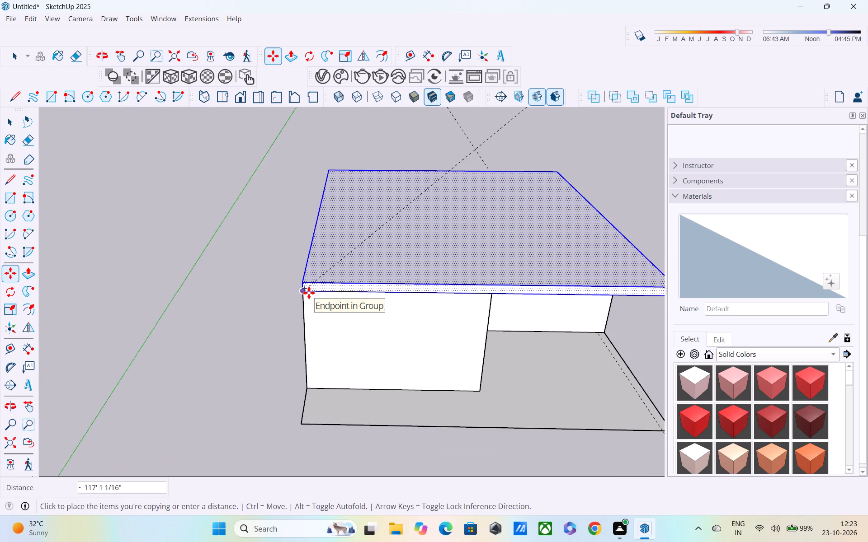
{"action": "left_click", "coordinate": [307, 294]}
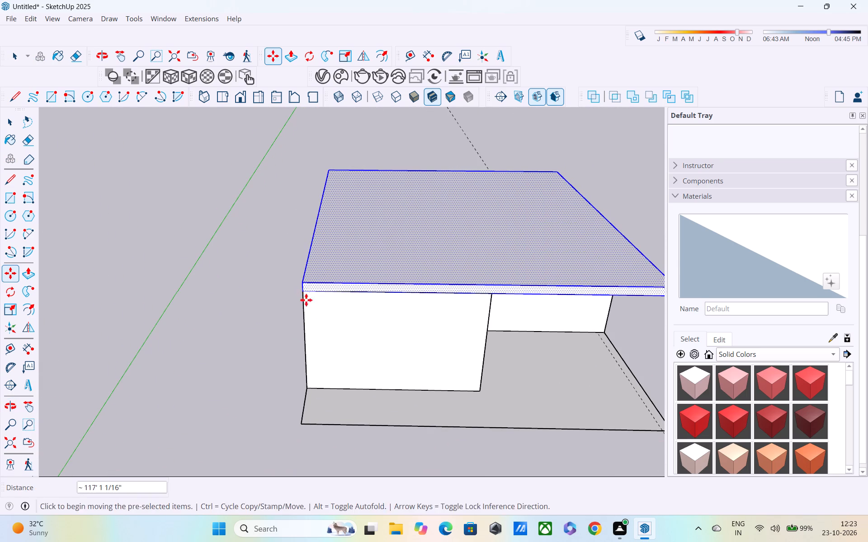
Examine how the copied slab sits on the ground-floor walls, from above, from the front and at eye level.
{"action": "scroll", "coordinate": [338, 319], "scroll_direction": "up", "scroll_amount": 1}
{"action": "middle_click_drag", "start_coordinate": [338, 319], "coordinate": [282, 253]}
{"action": "scroll", "coordinate": [283, 264], "scroll_direction": "down", "scroll_amount": 5}
{"action": "middle_click_drag", "start_coordinate": [335, 262], "coordinate": [350, 362]}
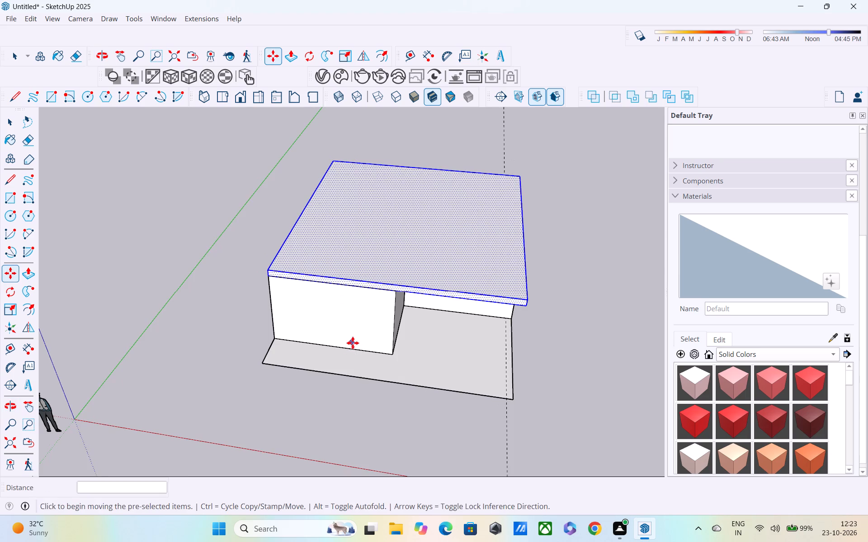
{"action": "scroll", "coordinate": [353, 343], "scroll_direction": "down", "scroll_amount": 4}
{"action": "middle_click_drag", "start_coordinate": [353, 341], "coordinate": [352, 283]}
{"action": "scroll", "coordinate": [353, 341], "scroll_direction": "up", "scroll_amount": 1}
{"action": "scroll", "coordinate": [352, 283], "scroll_direction": "down", "scroll_amount": 1}
{"action": "scroll", "coordinate": [353, 285], "scroll_direction": "up", "scroll_amount": 4}
{"action": "middle_click_drag", "start_coordinate": [353, 279], "coordinate": [401, 316]}
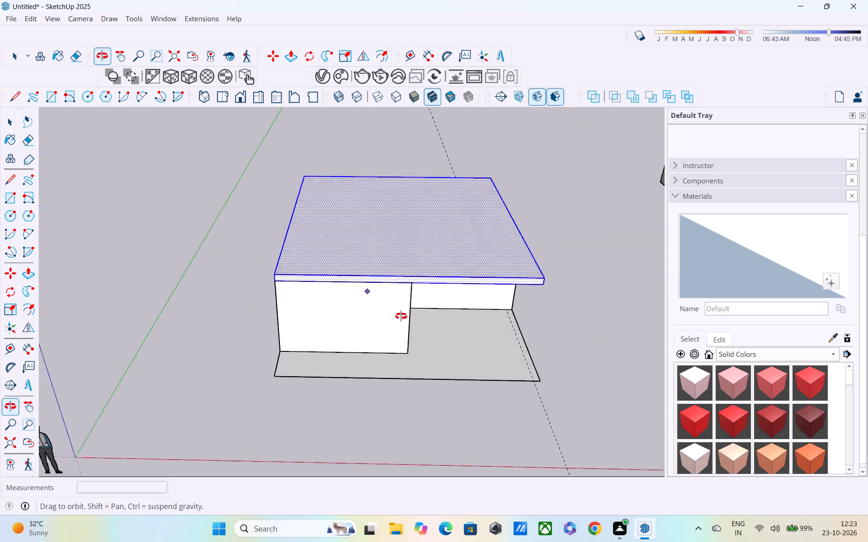
{"action": "middle_click_drag", "start_coordinate": [401, 316], "coordinate": [405, 305]}
{"action": "scroll", "coordinate": [405, 305], "scroll_direction": "up", "scroll_amount": 1}
{"action": "scroll", "coordinate": [405, 305], "scroll_direction": "down", "scroll_amount": 4}
{"action": "middle_click_drag", "start_coordinate": [406, 304], "coordinate": [244, 198]}
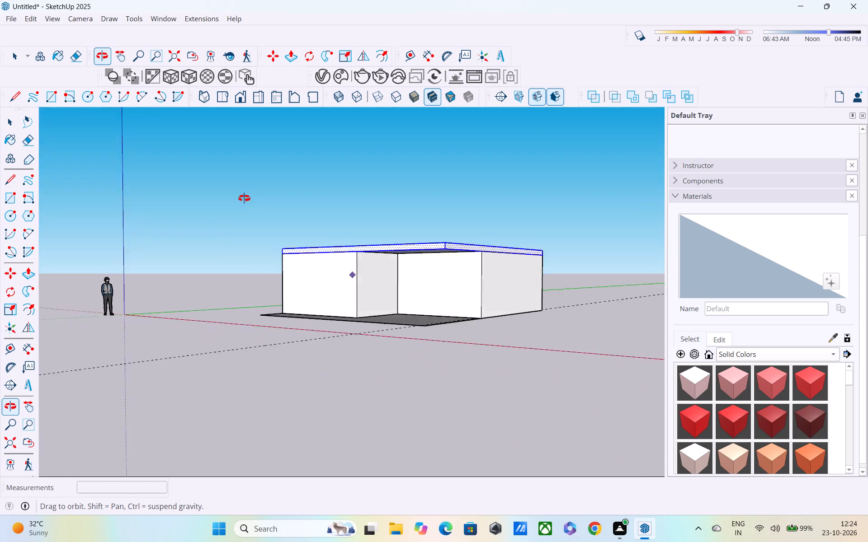
{"action": "middle_click_drag", "start_coordinate": [244, 198], "coordinate": [377, 333]}
{"action": "scroll", "coordinate": [379, 292], "scroll_direction": "down", "scroll_amount": 4}
{"action": "middle_click_drag", "start_coordinate": [380, 292], "coordinate": [359, 322], "text": "shift"}
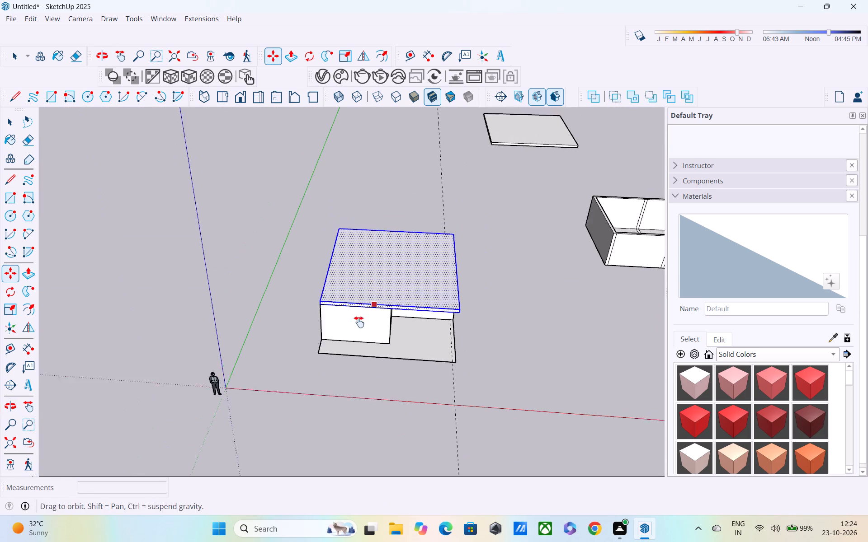
{"action": "middle_click_drag", "start_coordinate": [359, 322], "coordinate": [307, 351], "text": "shift"}
{"action": "scroll", "coordinate": [317, 337], "scroll_direction": "down", "scroll_amount": 2}
{"action": "middle_click_drag", "start_coordinate": [408, 307], "coordinate": [382, 255]}
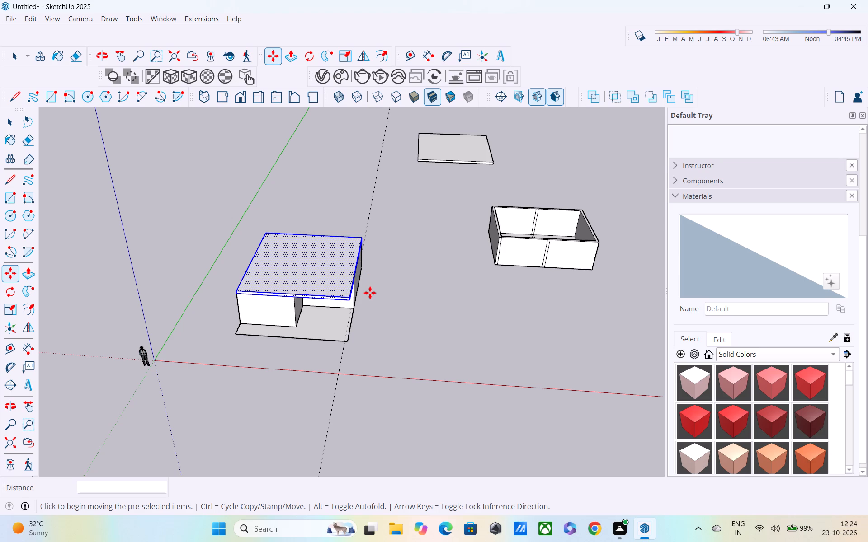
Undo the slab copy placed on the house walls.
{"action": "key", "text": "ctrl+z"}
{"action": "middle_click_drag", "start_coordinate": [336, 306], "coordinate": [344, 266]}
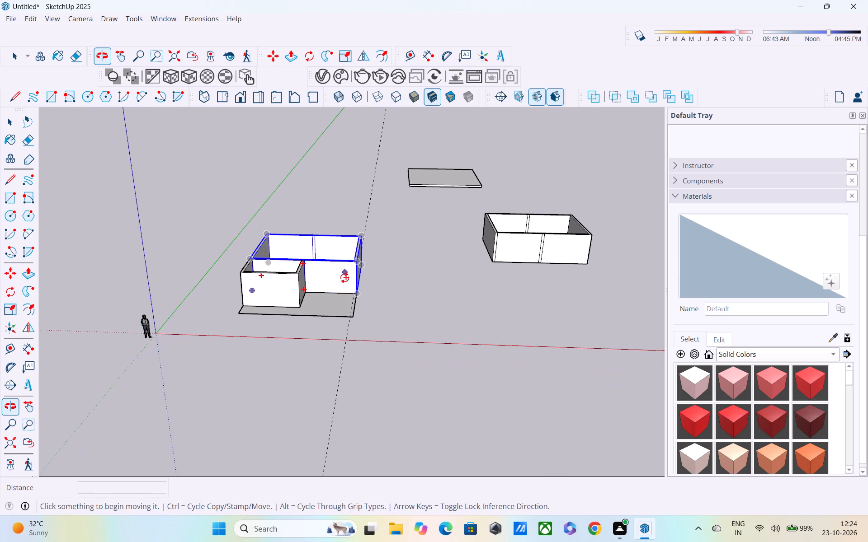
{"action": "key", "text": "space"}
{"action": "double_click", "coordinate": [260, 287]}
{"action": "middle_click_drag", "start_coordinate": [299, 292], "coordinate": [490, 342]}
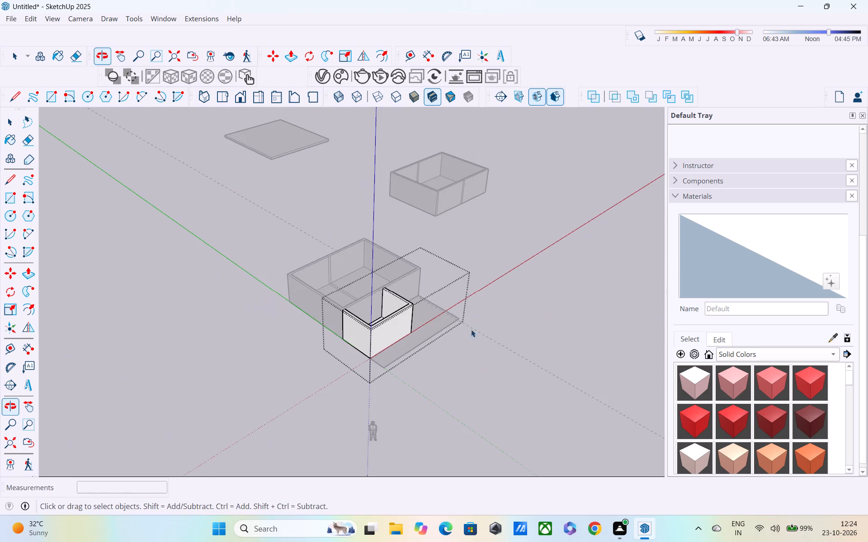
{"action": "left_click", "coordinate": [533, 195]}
Copy the front-left room group from its front-left bottom corner to the open space in front of the copied rear block.
{"action": "key", "text": "m"}
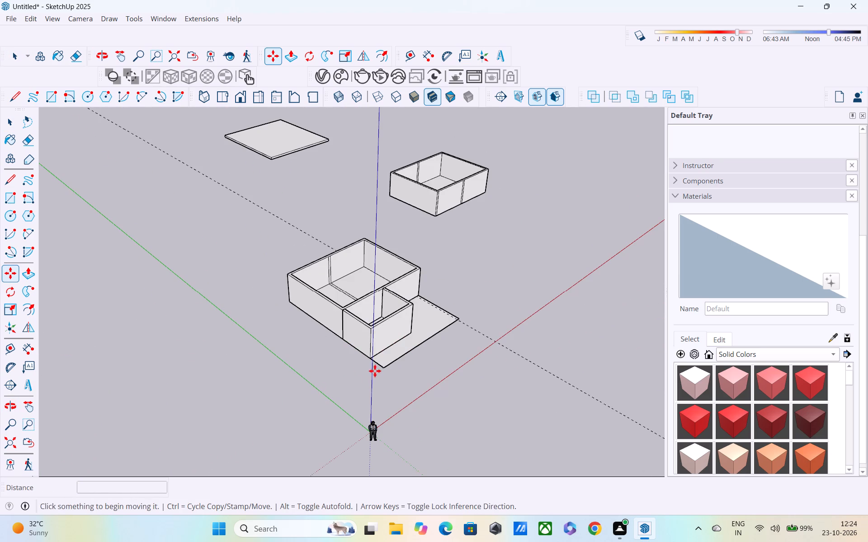
{"action": "left_click", "coordinate": [367, 357]}
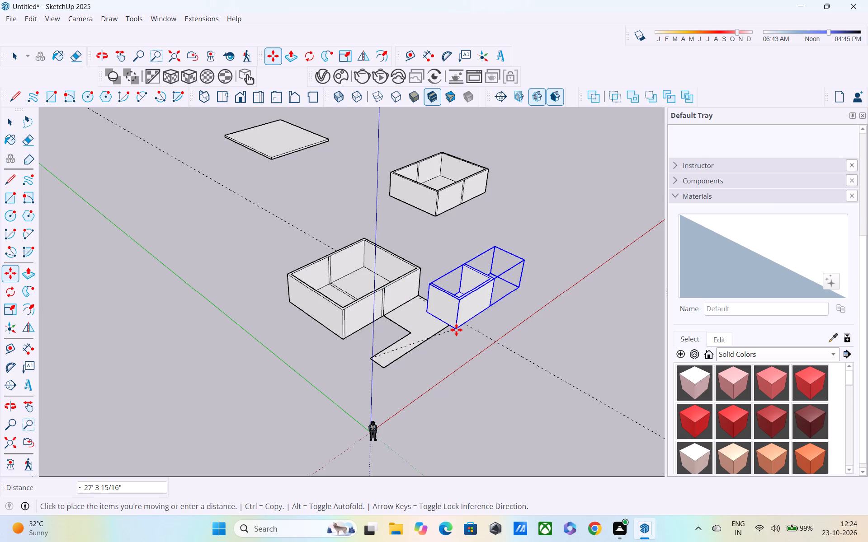
{"action": "left_click", "coordinate": [528, 248]}
{"action": "middle_click_drag", "start_coordinate": [509, 301], "coordinate": [431, 255]}
{"action": "middle_click_drag", "start_coordinate": [415, 271], "coordinate": [316, 318]}
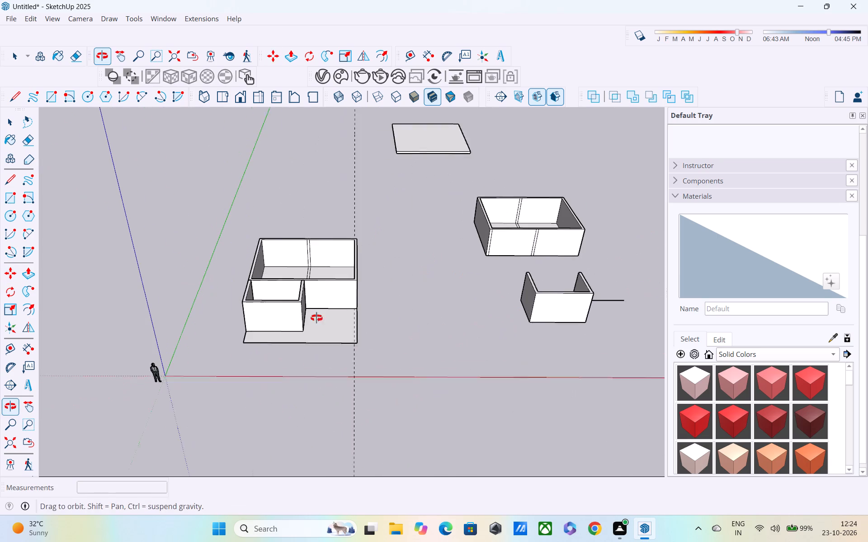
{"action": "middle_click_drag", "start_coordinate": [316, 318], "coordinate": [314, 322]}
{"action": "key", "text": "space"}
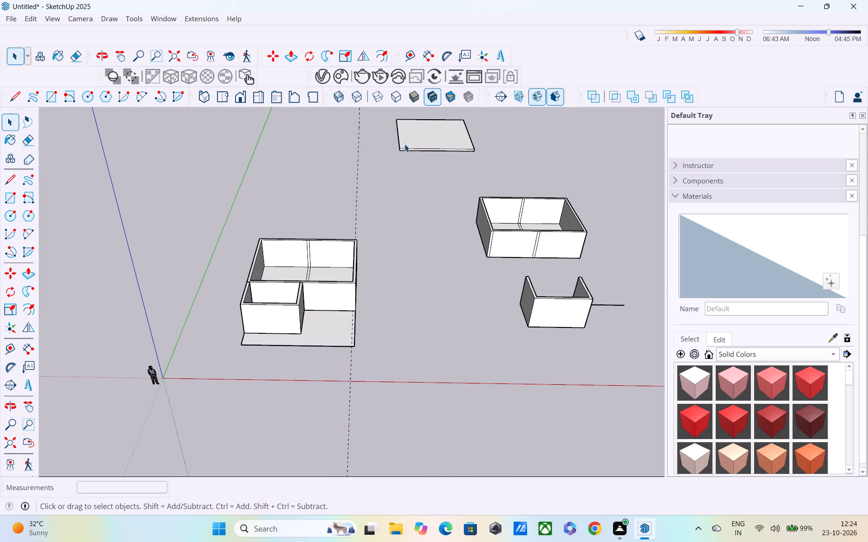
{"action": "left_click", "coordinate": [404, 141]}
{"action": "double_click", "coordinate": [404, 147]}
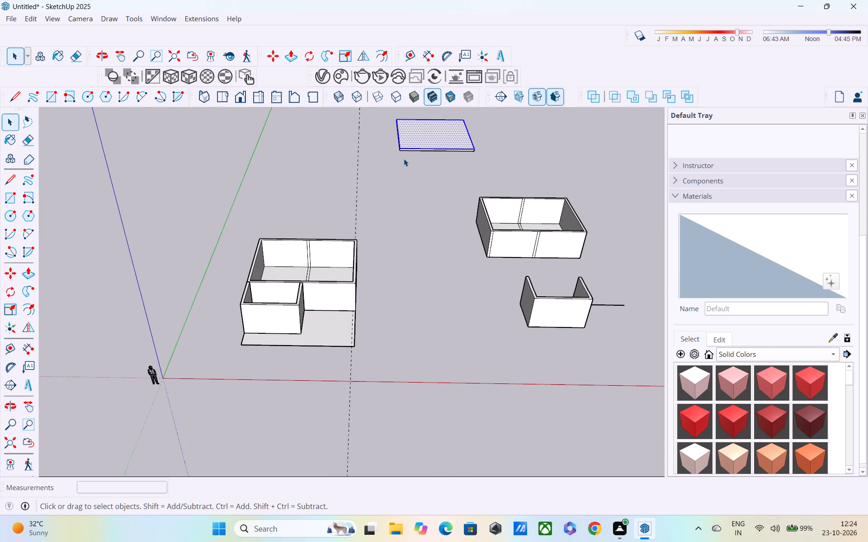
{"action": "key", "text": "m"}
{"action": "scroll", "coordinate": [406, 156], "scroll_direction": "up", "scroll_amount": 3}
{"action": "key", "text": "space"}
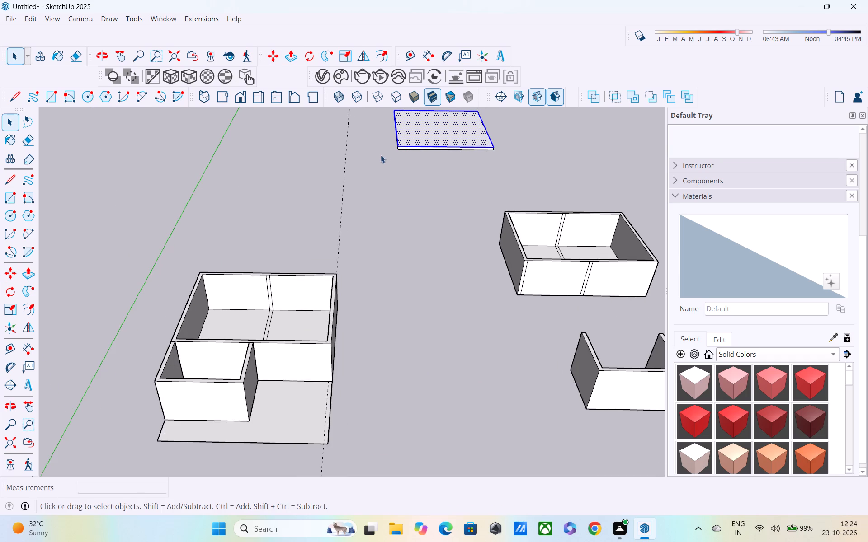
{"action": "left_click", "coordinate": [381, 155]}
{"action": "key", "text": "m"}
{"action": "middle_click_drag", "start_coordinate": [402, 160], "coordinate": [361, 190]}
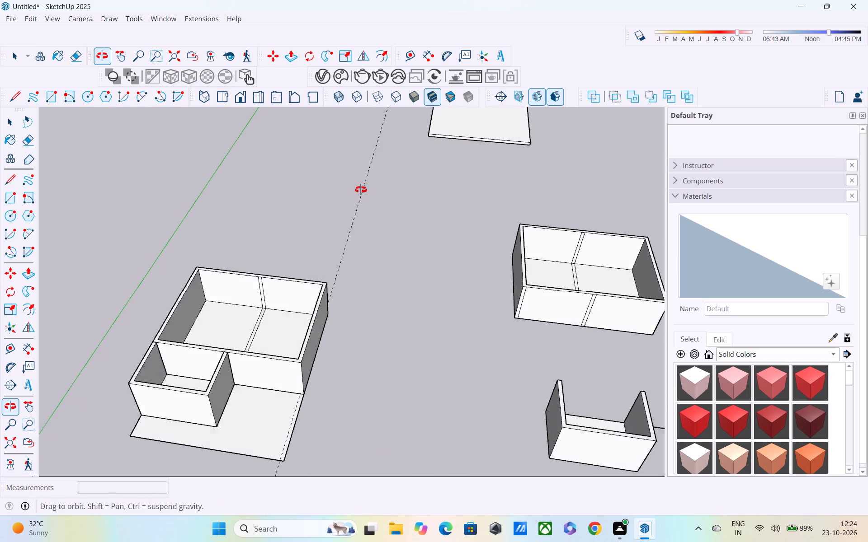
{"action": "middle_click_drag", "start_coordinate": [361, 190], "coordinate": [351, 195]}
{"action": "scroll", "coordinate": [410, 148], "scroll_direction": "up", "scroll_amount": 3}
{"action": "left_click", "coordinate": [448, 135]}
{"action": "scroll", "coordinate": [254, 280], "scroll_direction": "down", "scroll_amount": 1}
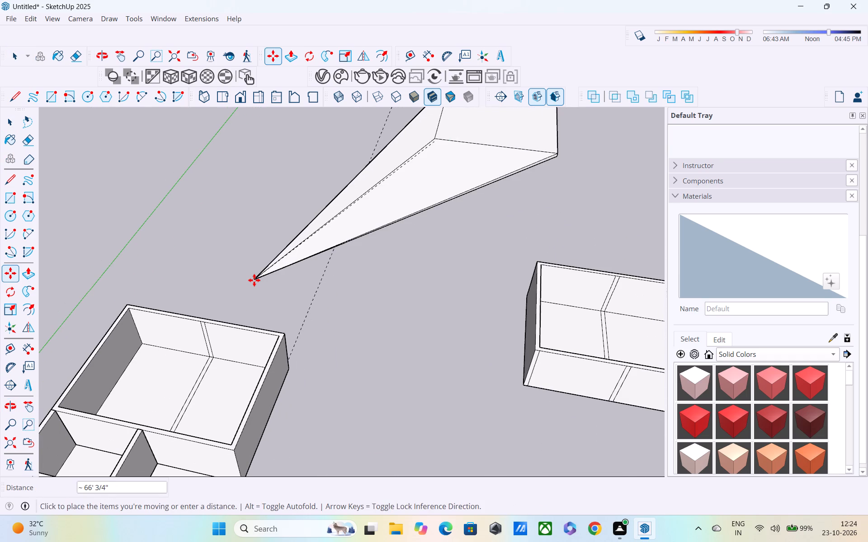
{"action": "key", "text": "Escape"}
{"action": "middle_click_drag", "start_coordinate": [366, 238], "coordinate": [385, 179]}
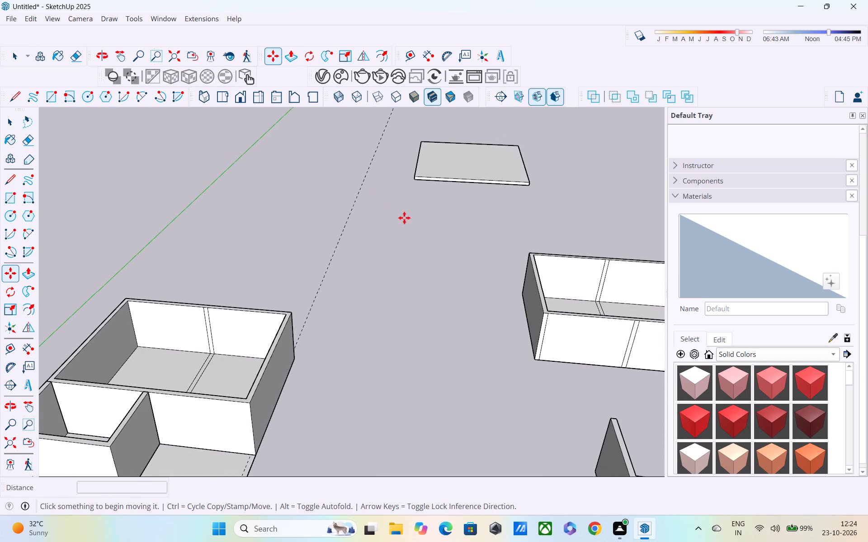
Select all of the separate roof slab's faces and edges and make them a group.
{"action": "key", "text": "space"}
{"action": "left_click", "coordinate": [412, 227]}
{"action": "triple_click", "coordinate": [446, 168]}
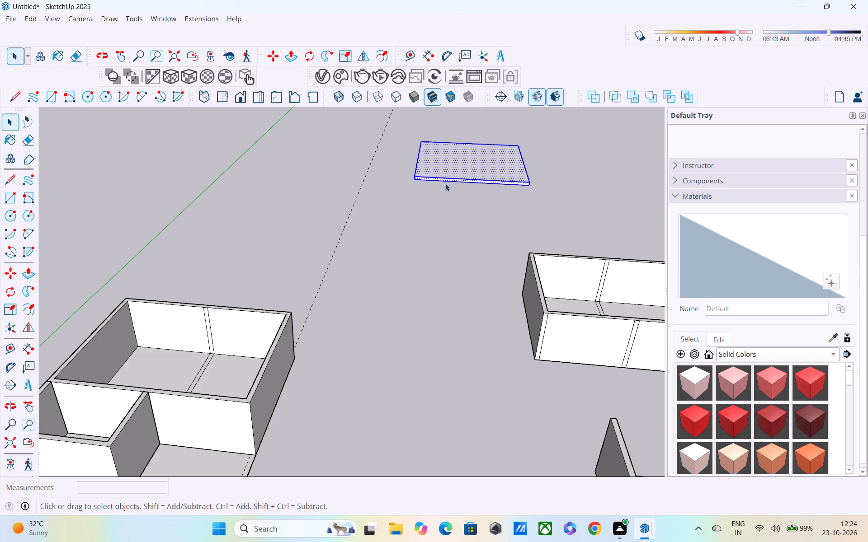
{"action": "left_click", "coordinate": [444, 191]}
{"action": "right_click", "coordinate": [444, 191]}
{"action": "left_click", "coordinate": [372, 143]}
{"action": "double_click", "coordinate": [436, 154]}
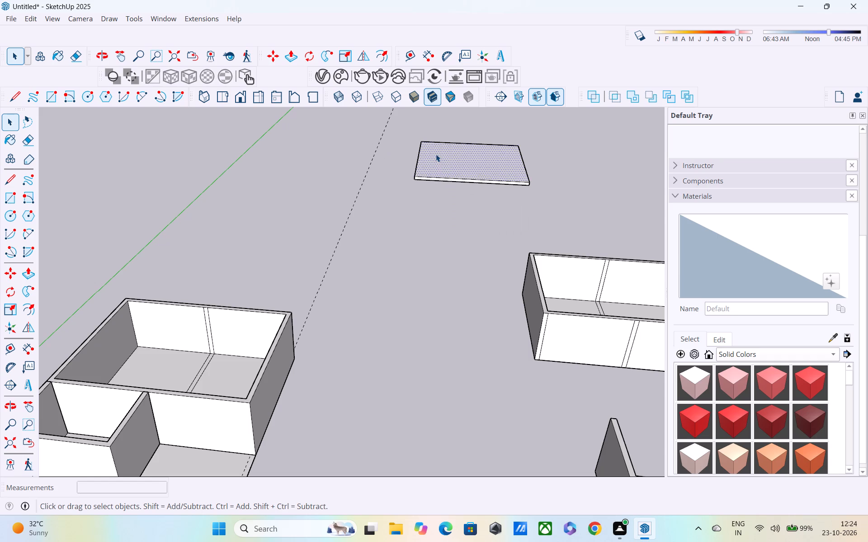
{"action": "double_click", "coordinate": [436, 154]}
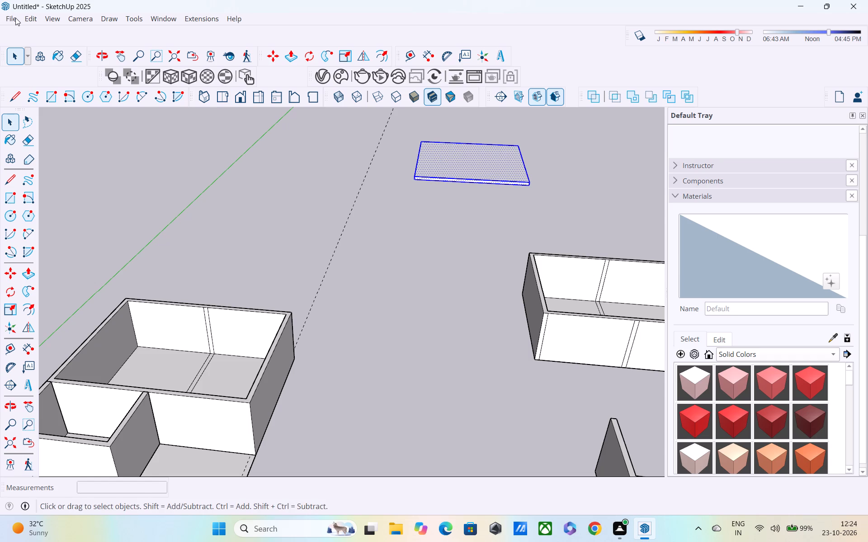
{"action": "left_click", "coordinate": [26, 18]}
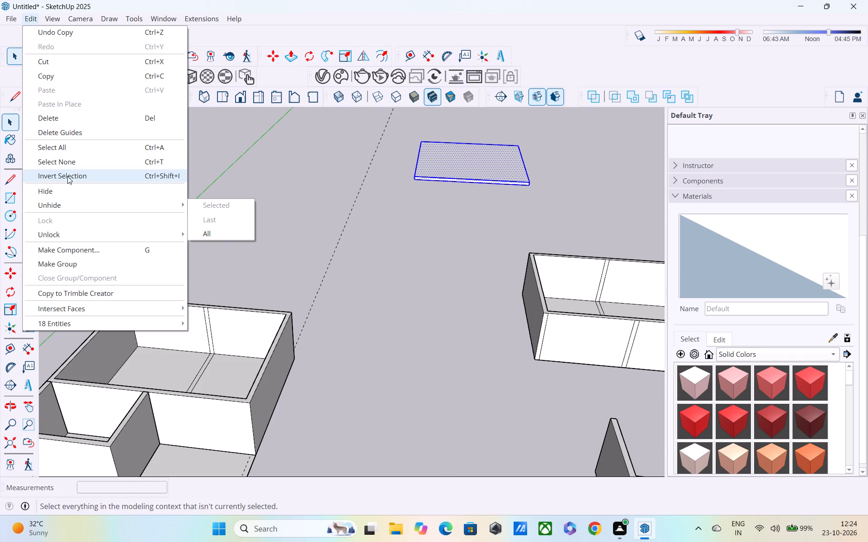
{"action": "left_click", "coordinate": [70, 264]}
Move the slab group by its front-left bottom corner onto the front-left top corner of the ground-floor walls.
{"action": "key", "text": "m"}
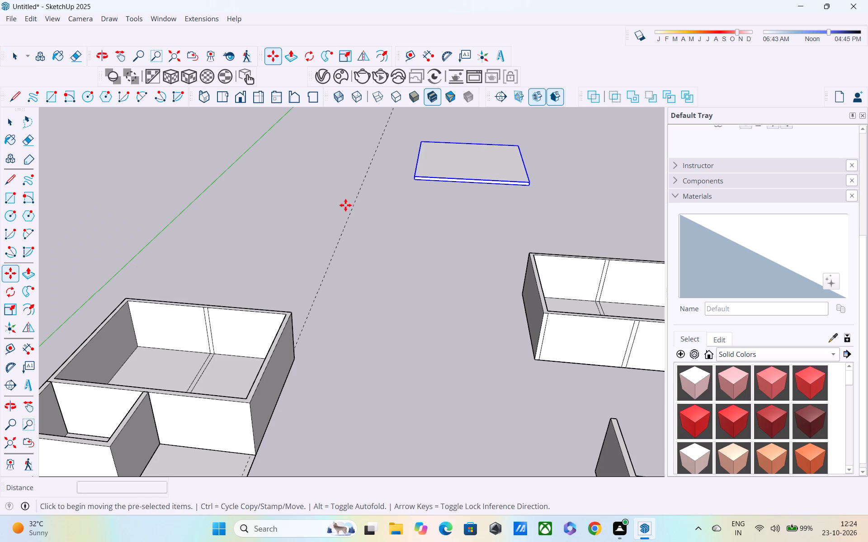
{"action": "scroll", "coordinate": [378, 210], "scroll_direction": "up", "scroll_amount": 2}
{"action": "middle_click_drag", "start_coordinate": [391, 196], "coordinate": [458, 179]}
{"action": "scroll", "coordinate": [353, 186], "scroll_direction": "up", "scroll_amount": 3}
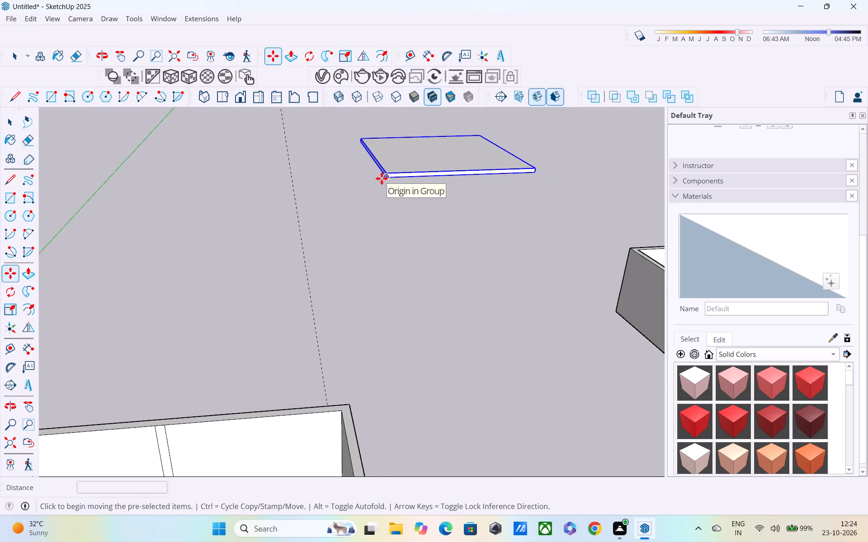
{"action": "left_click_drag", "start_coordinate": [384, 177], "coordinate": [300, 330]}
{"action": "scroll", "coordinate": [282, 346], "scroll_direction": "down", "scroll_amount": 4}
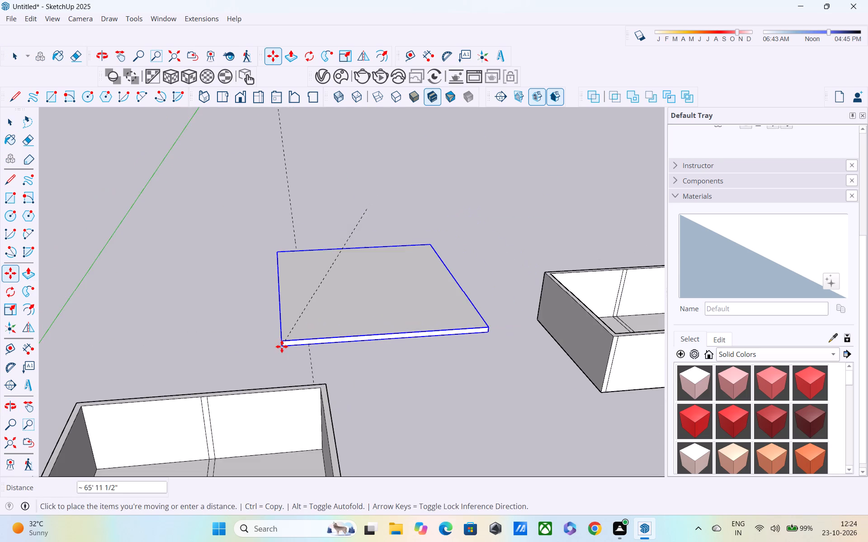
{"action": "middle_click_drag", "start_coordinate": [282, 346], "coordinate": [292, 190], "text": "shift"}
{"action": "scroll", "coordinate": [287, 233], "scroll_direction": "down", "scroll_amount": 1}
{"action": "middle_click_drag", "start_coordinate": [286, 238], "coordinate": [453, 235]}
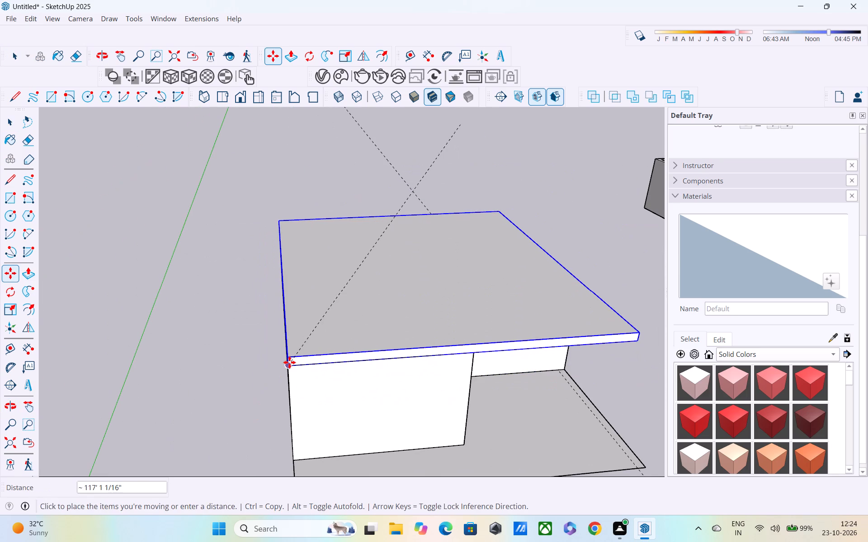
{"action": "left_click", "coordinate": [289, 362]}
Examine how the slab sits on the ground-floor walls, at eye level and from above.
{"action": "scroll", "coordinate": [289, 362], "scroll_direction": "down", "scroll_amount": 3}
{"action": "middle_click_drag", "start_coordinate": [289, 362], "coordinate": [200, 281]}
{"action": "scroll", "coordinate": [202, 302], "scroll_direction": "down", "scroll_amount": 3}
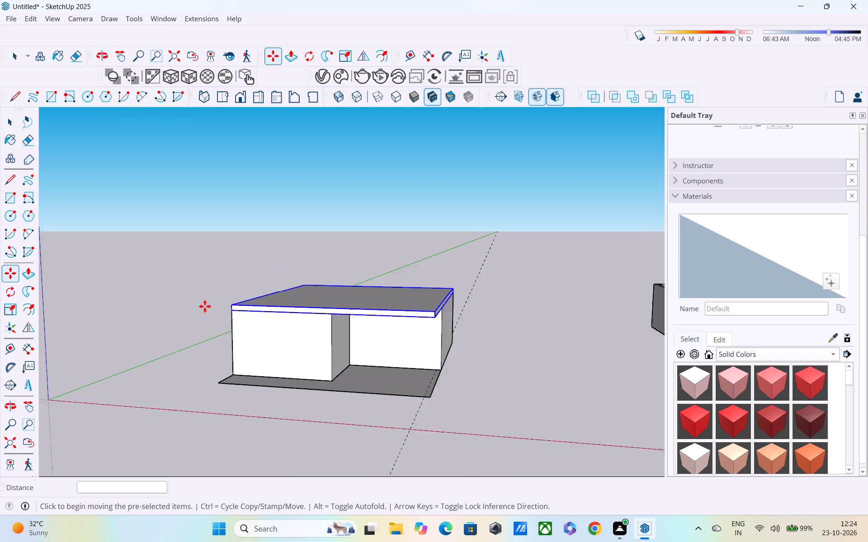
{"action": "scroll", "coordinate": [205, 306], "scroll_direction": "down", "scroll_amount": 1}
{"action": "middle_click_drag", "start_coordinate": [314, 345], "coordinate": [253, 345]}
{"action": "middle_click_drag", "start_coordinate": [252, 345], "coordinate": [357, 371]}
{"action": "scroll", "coordinate": [346, 341], "scroll_direction": "down", "scroll_amount": 2}
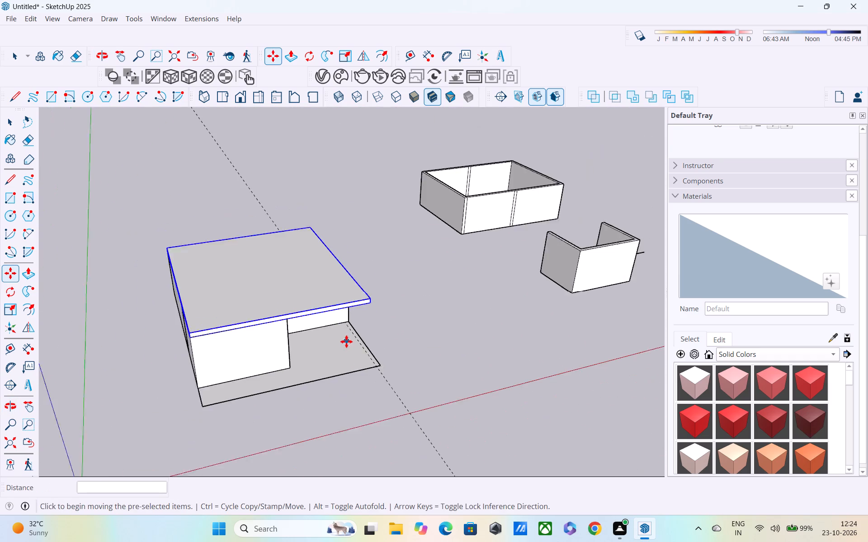
{"action": "scroll", "coordinate": [346, 341], "scroll_direction": "down", "scroll_amount": 1}
{"action": "middle_click_drag", "start_coordinate": [376, 339], "coordinate": [309, 295]}
{"action": "key", "text": "space"}
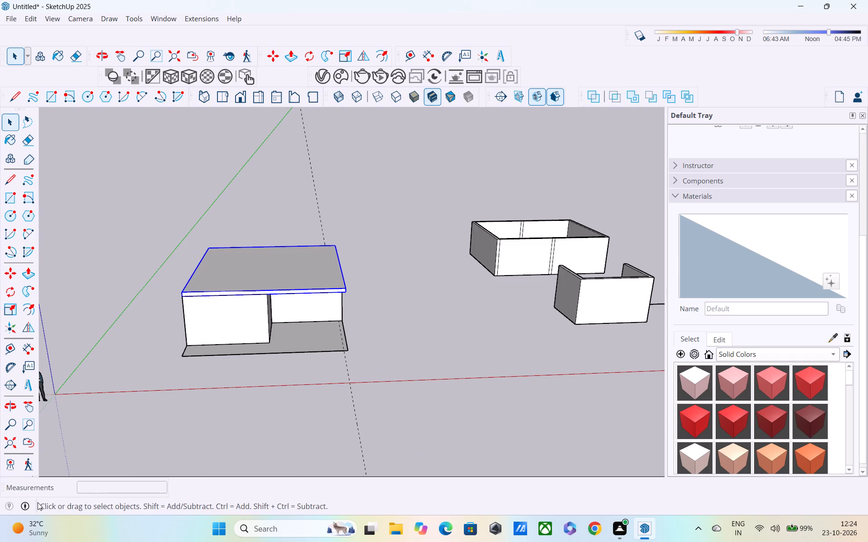
Move the copied front room group by its front-left bottom corner onto the slab's front-left top corner.
{"action": "middle_click_drag", "start_coordinate": [360, 286], "coordinate": [237, 339], "text": "shift"}
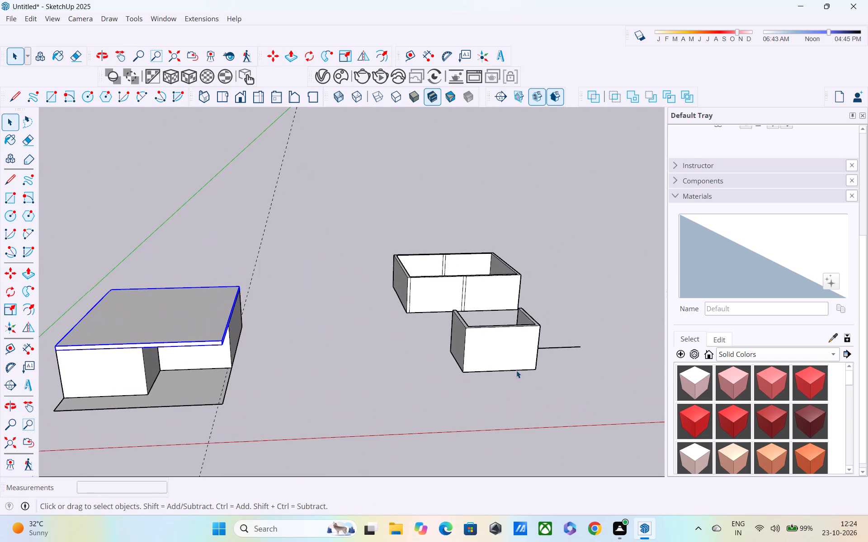
{"action": "left_click", "coordinate": [482, 364]}
{"action": "key", "text": "m"}
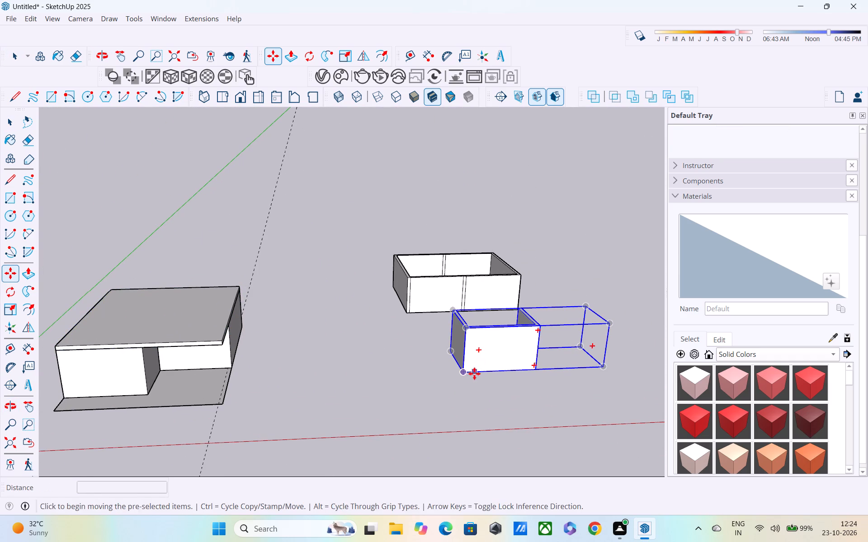
{"action": "left_click", "coordinate": [463, 372]}
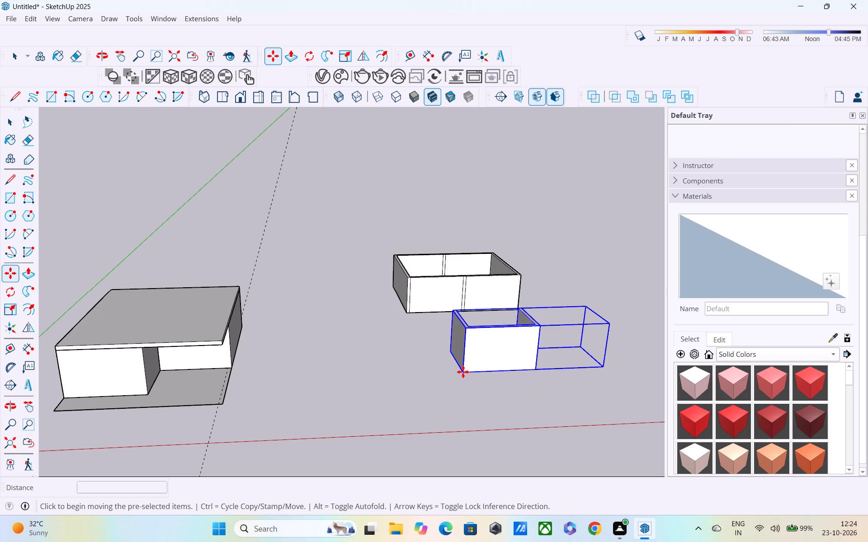
{"action": "middle_click_drag", "start_coordinate": [341, 354], "coordinate": [486, 465]}
{"action": "middle_click_drag", "start_coordinate": [390, 404], "coordinate": [474, 332], "text": "shift"}
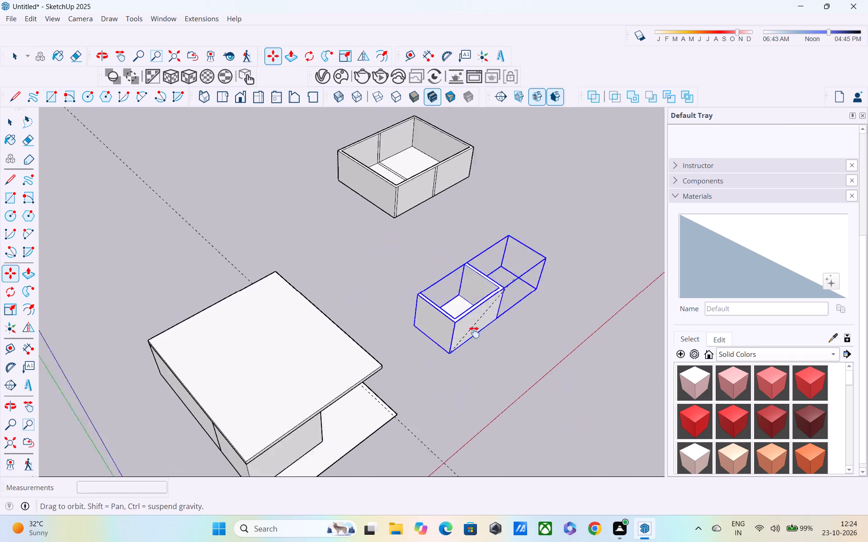
{"action": "middle_click_drag", "start_coordinate": [474, 332], "coordinate": [498, 298], "text": "shift"}
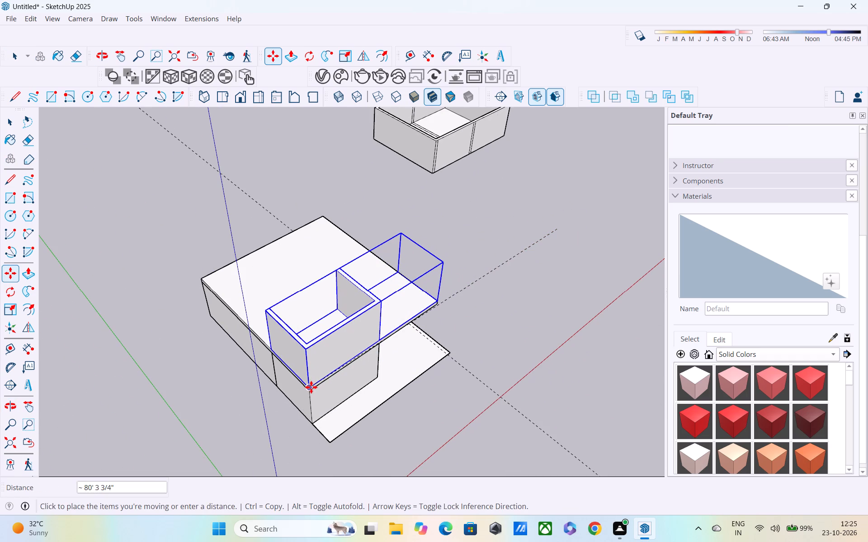
{"action": "left_click", "coordinate": [311, 387]}
{"action": "middle_click_drag", "start_coordinate": [315, 385], "coordinate": [311, 284]}
{"action": "key", "text": "space"}
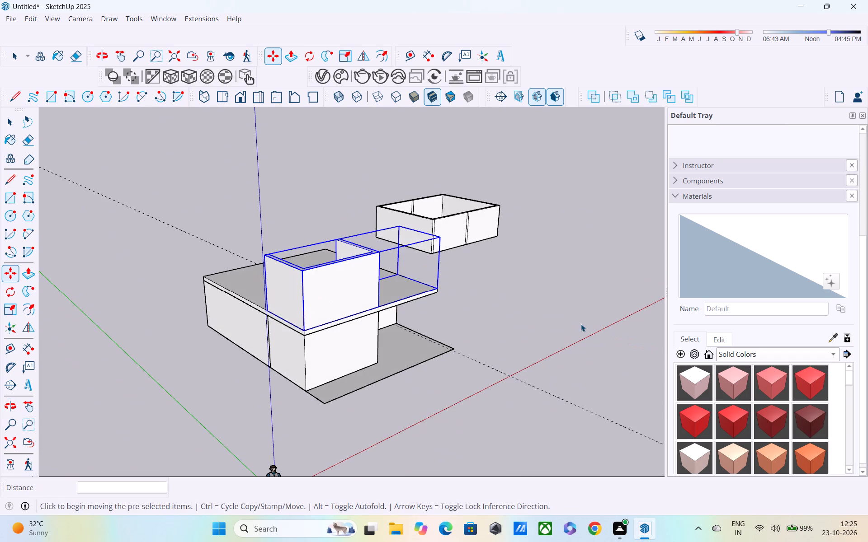
Examine the stacked front room and slab from the front, at eye level and from above.
{"action": "left_click", "coordinate": [578, 318]}
{"action": "middle_click_drag", "start_coordinate": [561, 318], "coordinate": [435, 257]}
{"action": "middle_click_drag", "start_coordinate": [448, 304], "coordinate": [327, 326]}
{"action": "scroll", "coordinate": [335, 332], "scroll_direction": "up", "scroll_amount": 1}
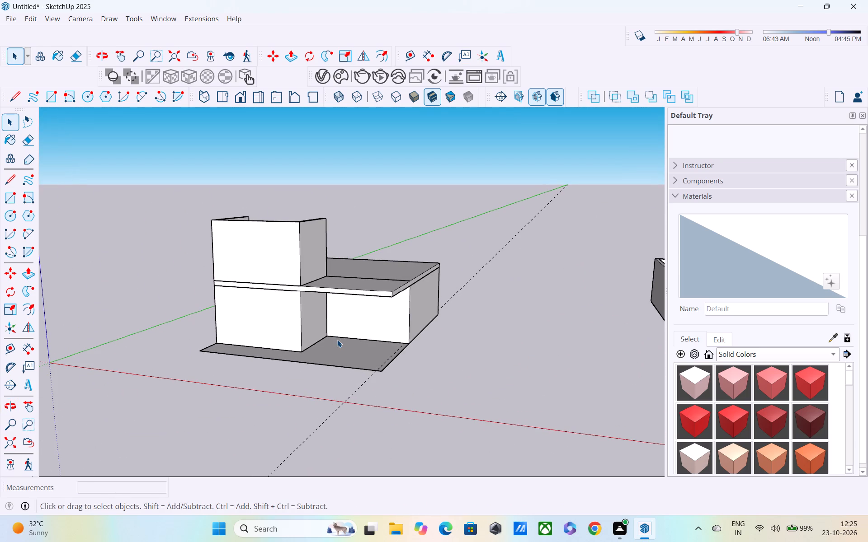
{"action": "middle_click_drag", "start_coordinate": [337, 340], "coordinate": [390, 392]}
{"action": "scroll", "coordinate": [392, 366], "scroll_direction": "down", "scroll_amount": 1}
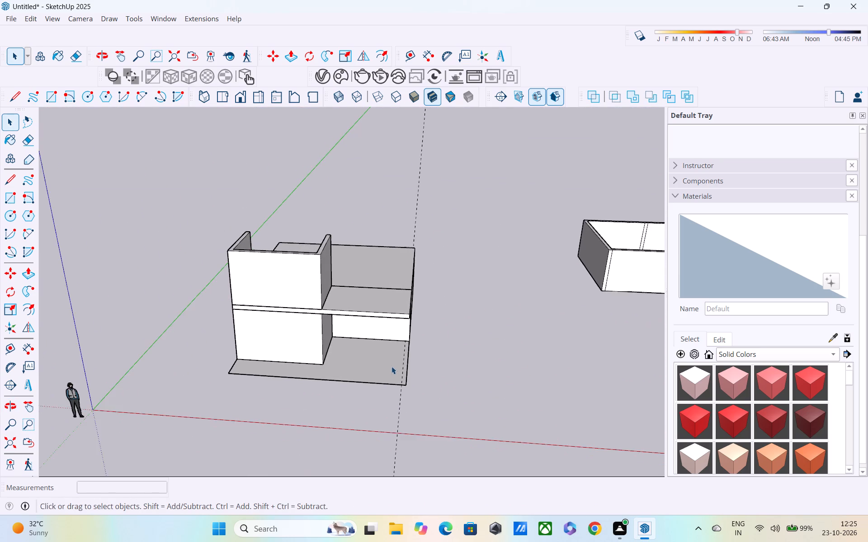
{"action": "middle_click_drag", "start_coordinate": [393, 361], "coordinate": [433, 369]}
{"action": "middle_click_drag", "start_coordinate": [434, 367], "coordinate": [390, 345], "text": "shift"}
{"action": "middle_click_drag", "start_coordinate": [385, 336], "coordinate": [376, 312]}
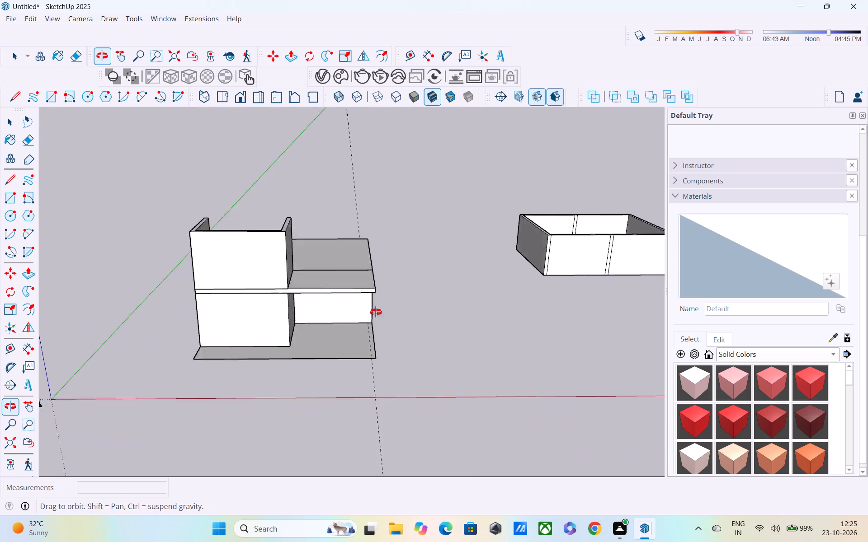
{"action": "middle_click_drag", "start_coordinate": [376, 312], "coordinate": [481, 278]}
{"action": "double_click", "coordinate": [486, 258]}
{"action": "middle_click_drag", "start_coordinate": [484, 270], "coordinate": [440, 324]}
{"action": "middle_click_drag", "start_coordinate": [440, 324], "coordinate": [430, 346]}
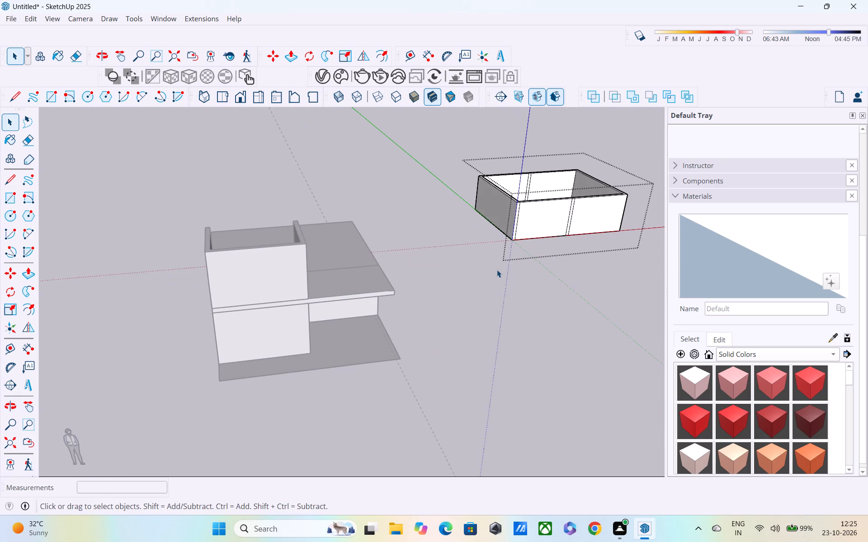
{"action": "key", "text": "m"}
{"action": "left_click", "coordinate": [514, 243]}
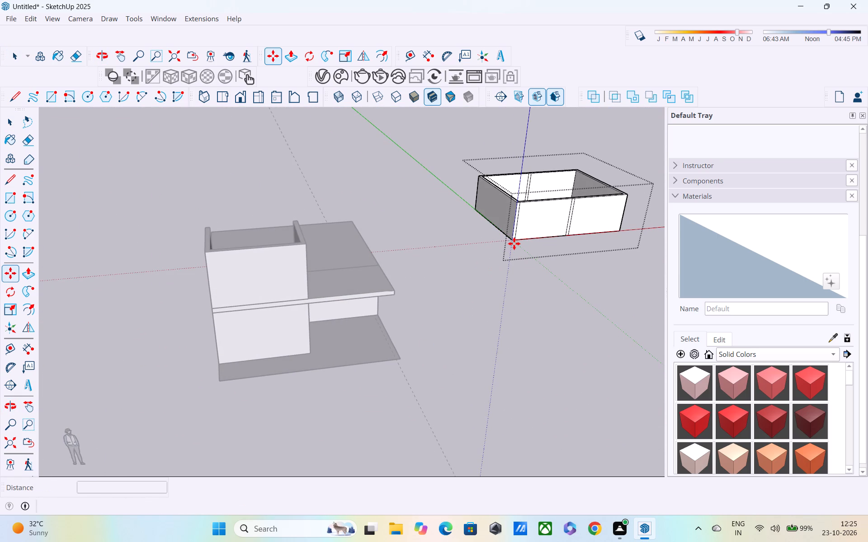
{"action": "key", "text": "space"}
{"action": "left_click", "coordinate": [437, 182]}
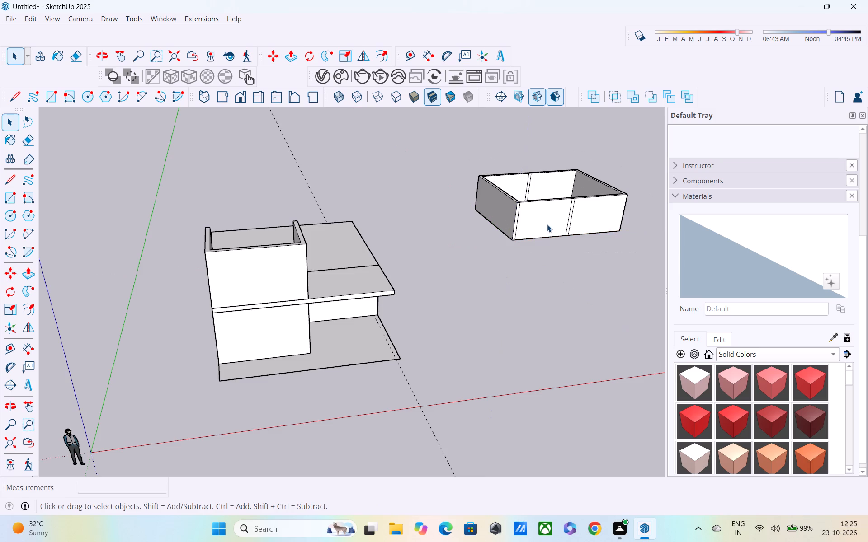
Move the copied rear block by its front-left bottom corner onto the slab at the upper front room's rear-left bottom corner.
{"action": "key", "text": "m"}
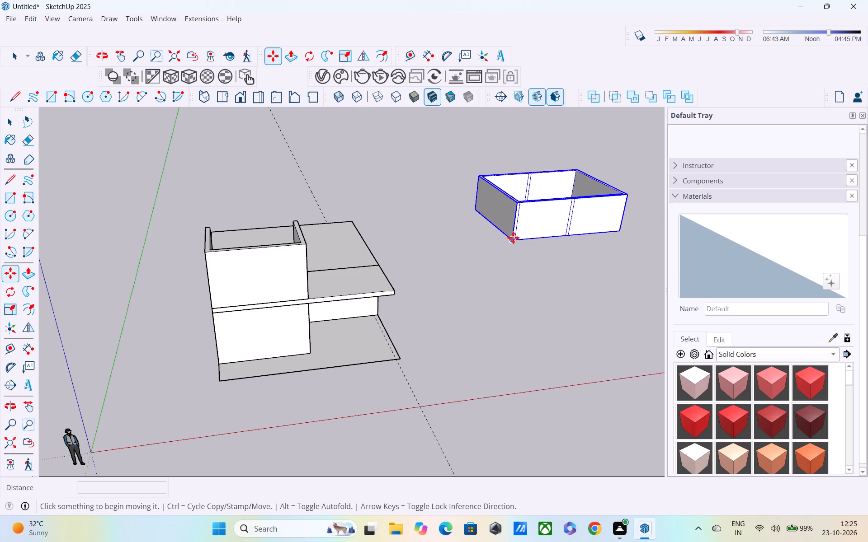
{"action": "left_click", "coordinate": [513, 238]}
{"action": "middle_click_drag", "start_coordinate": [341, 280], "coordinate": [605, 293]}
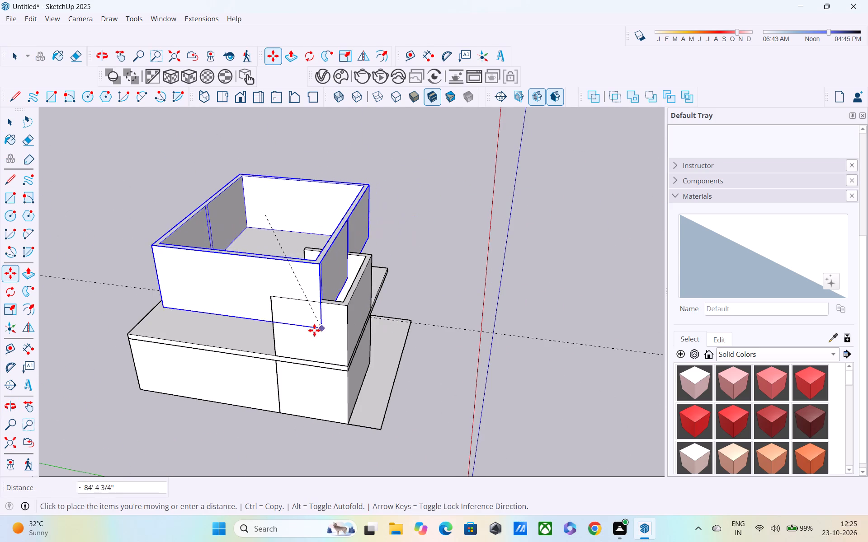
{"action": "left_click", "coordinate": [275, 351]}
Examine the assembled two-storey house from the side and the front to check how the upper floor lines up.
{"action": "middle_click_drag", "start_coordinate": [337, 360], "coordinate": [178, 254]}
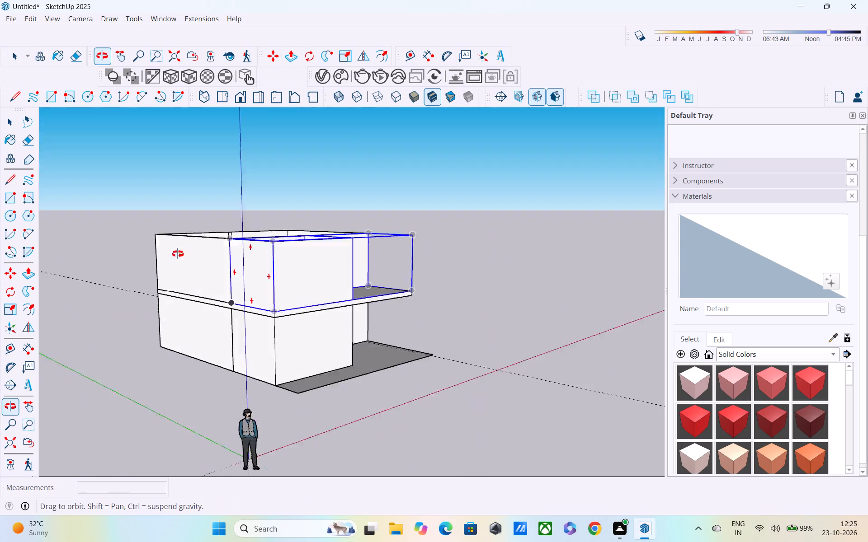
{"action": "middle_click_drag", "start_coordinate": [178, 254], "coordinate": [149, 246]}
{"action": "scroll", "coordinate": [369, 290], "scroll_direction": "down", "scroll_amount": 3}
{"action": "middle_click_drag", "start_coordinate": [382, 287], "coordinate": [222, 329]}
{"action": "key", "text": "space"}
{"action": "left_click", "coordinate": [536, 286]}
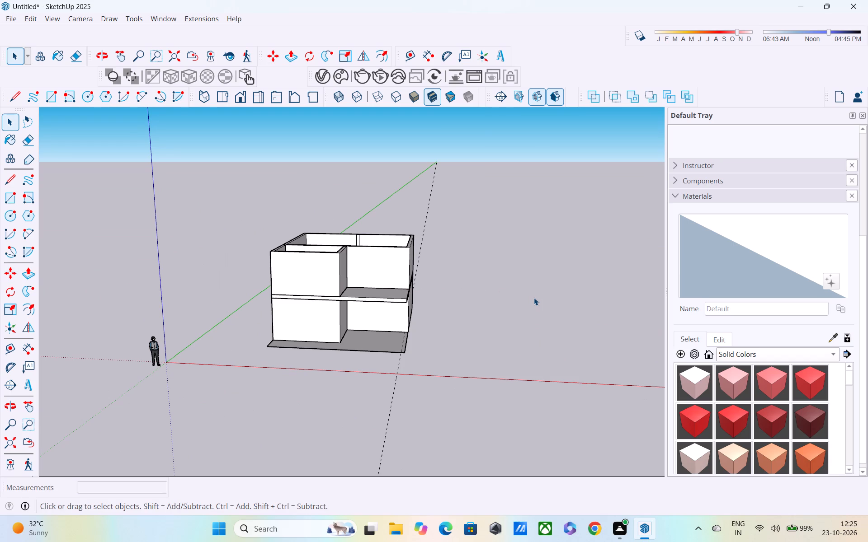
{"action": "scroll", "coordinate": [534, 298], "scroll_direction": "down", "scroll_amount": 1}
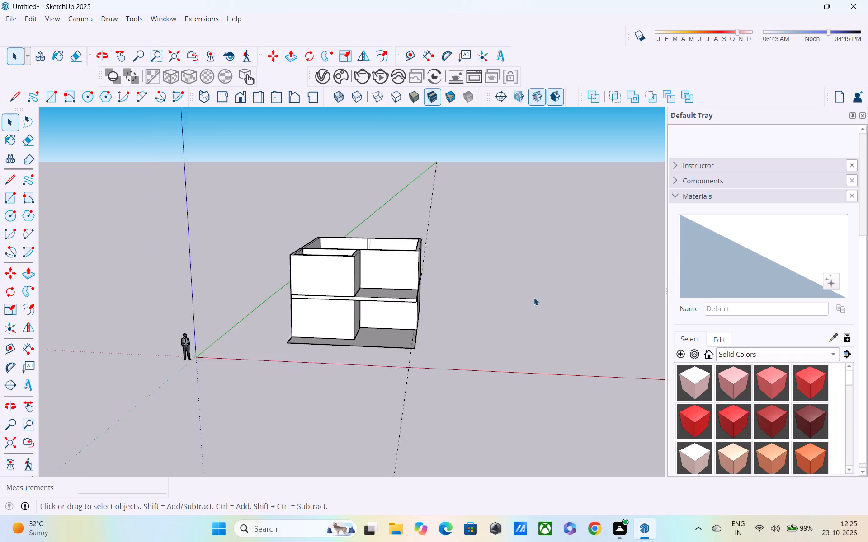
{"action": "scroll", "coordinate": [534, 298], "scroll_direction": "down", "scroll_amount": 1}
{"action": "middle_click_drag", "start_coordinate": [343, 310], "coordinate": [357, 281]}
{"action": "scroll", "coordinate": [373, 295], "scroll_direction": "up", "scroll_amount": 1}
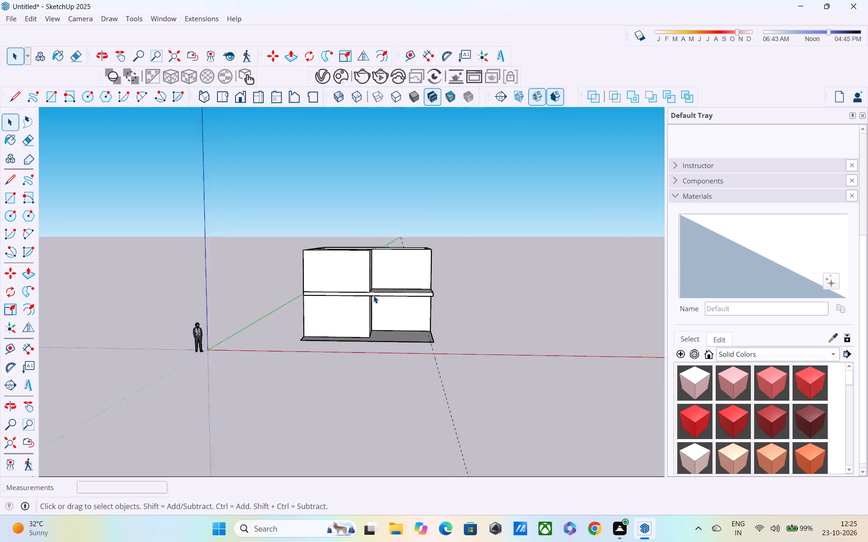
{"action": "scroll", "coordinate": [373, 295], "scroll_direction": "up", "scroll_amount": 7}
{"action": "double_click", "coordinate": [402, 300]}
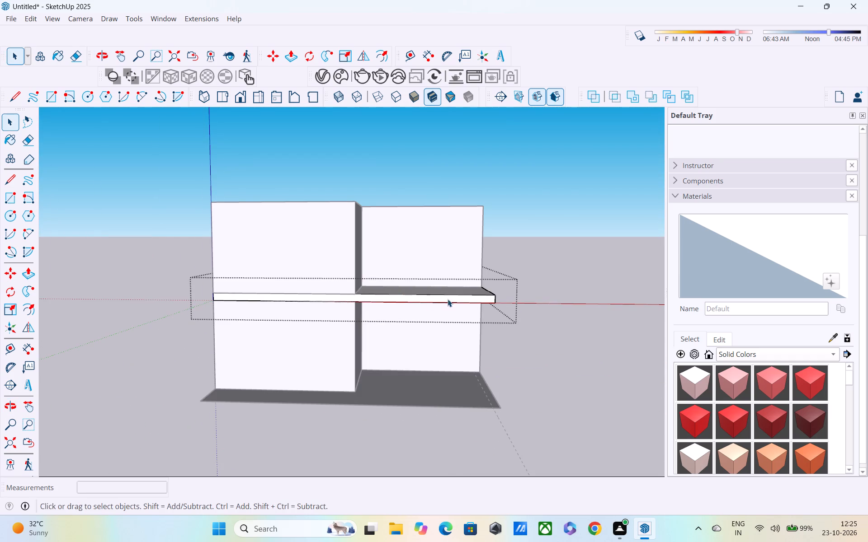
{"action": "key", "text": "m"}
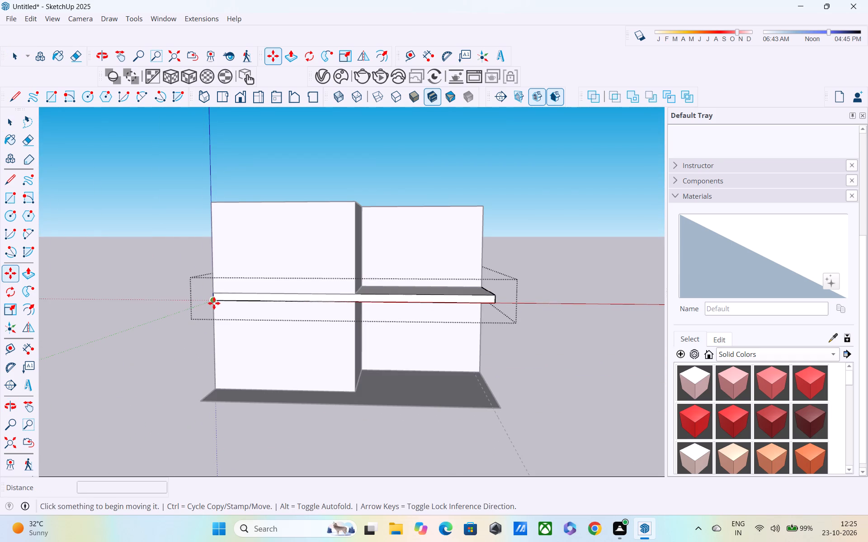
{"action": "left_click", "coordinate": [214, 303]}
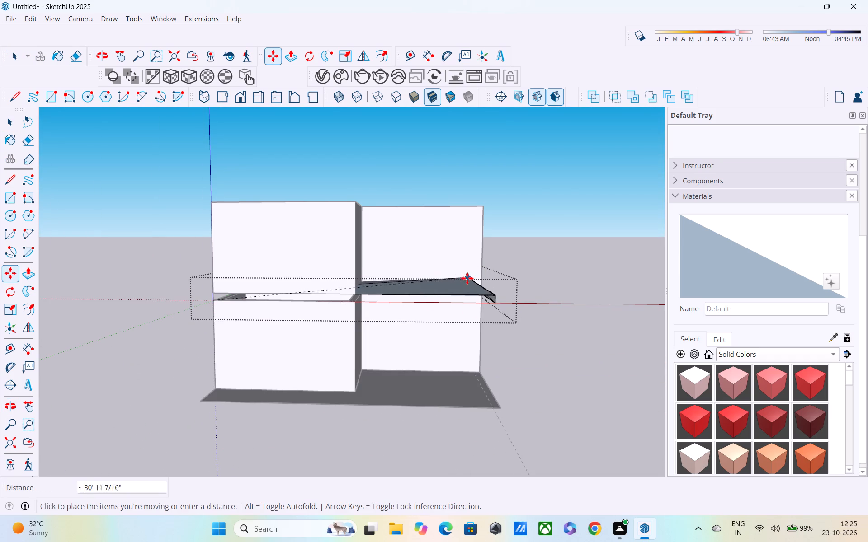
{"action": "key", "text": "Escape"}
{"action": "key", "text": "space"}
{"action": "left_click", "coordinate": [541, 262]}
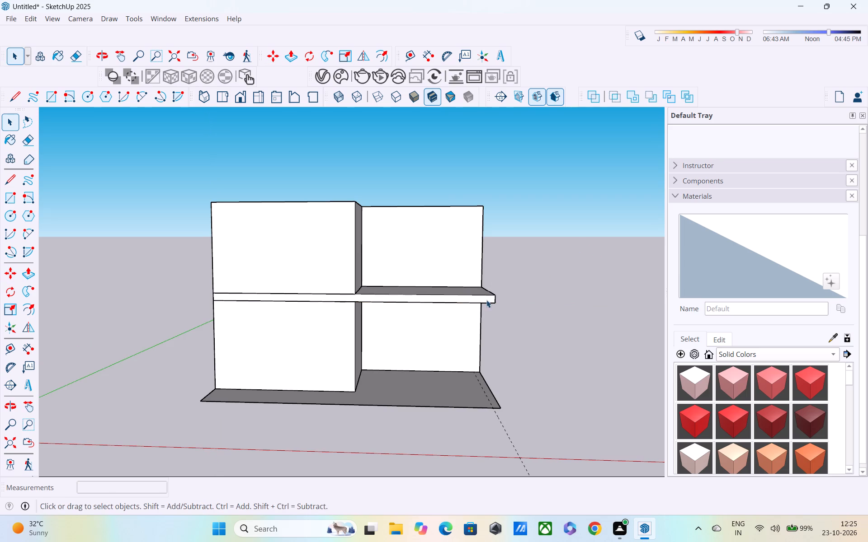
Copy the first-floor slab by its front-left bottom corner onto the upper front room's front-left top corner as a roof slab.
{"action": "key", "text": "m"}
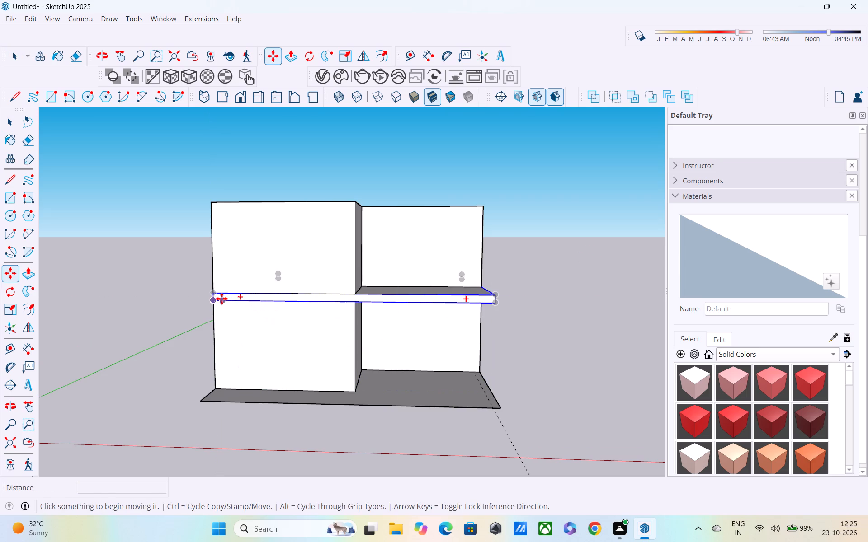
{"action": "left_click", "coordinate": [211, 301]}
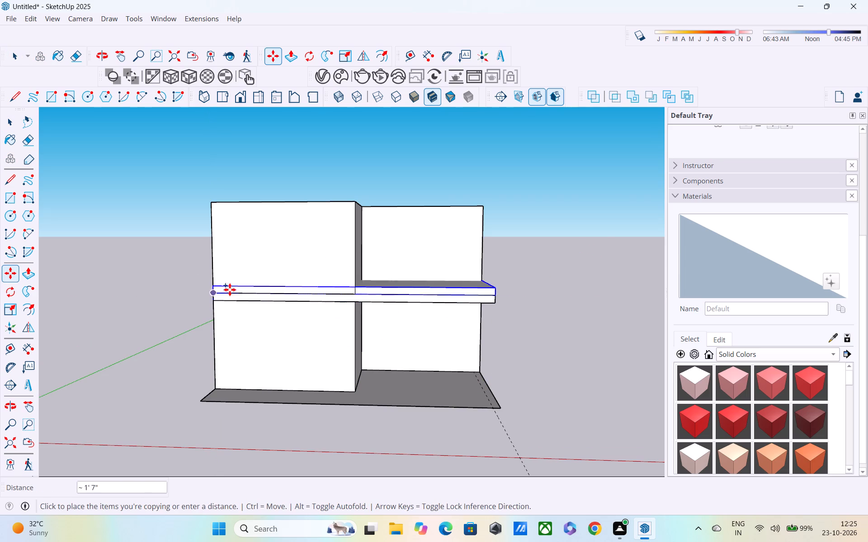
{"action": "middle_click_drag", "start_coordinate": [245, 185], "coordinate": [249, 289]}
{"action": "scroll", "coordinate": [249, 290], "scroll_direction": "up", "scroll_amount": 1}
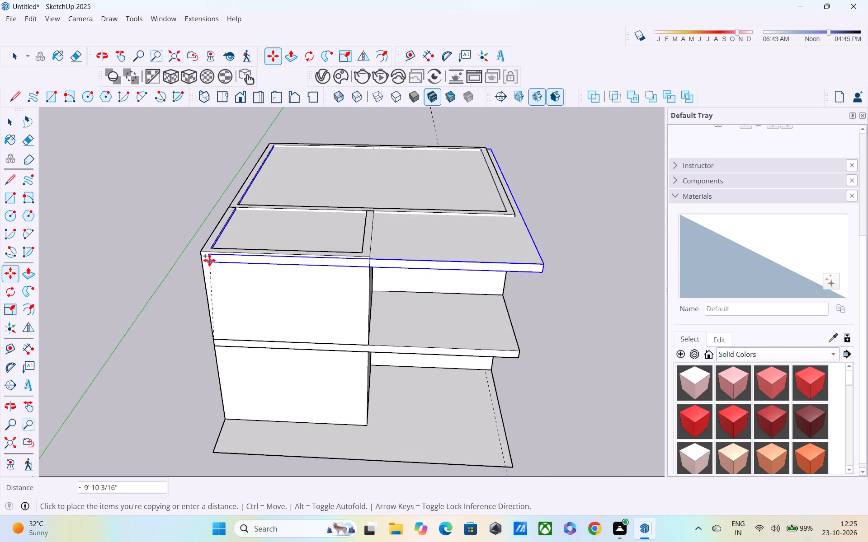
{"action": "left_click", "coordinate": [203, 248]}
{"action": "middle_click_drag", "start_coordinate": [269, 276], "coordinate": [267, 234]}
{"action": "scroll", "coordinate": [287, 252], "scroll_direction": "down", "scroll_amount": 4}
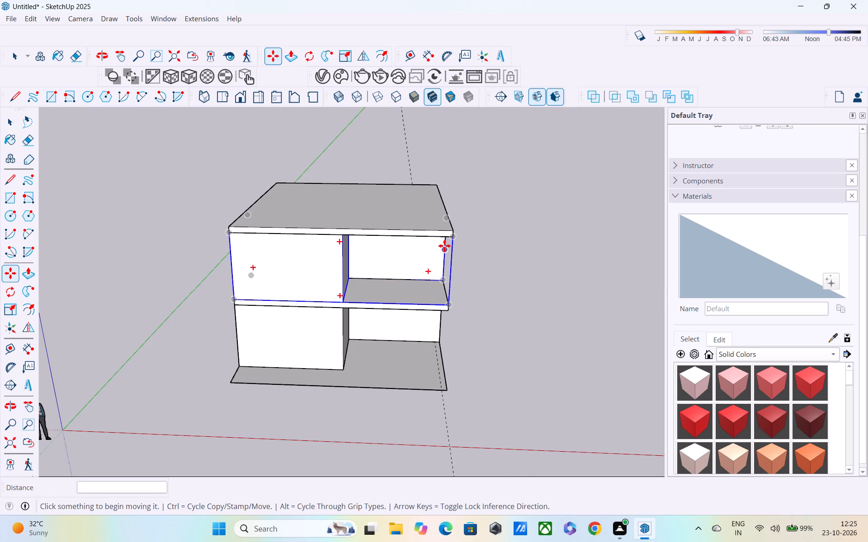
{"action": "key", "text": "Escape"}
{"action": "left_click", "coordinate": [565, 224]}
Examine how the roof slab sits on the upper floor from the front, close up at the corner, from below and from above.
{"action": "scroll", "coordinate": [545, 276], "scroll_direction": "down", "scroll_amount": 3}
{"action": "middle_click_drag", "start_coordinate": [523, 299], "coordinate": [504, 248], "text": "shift"}
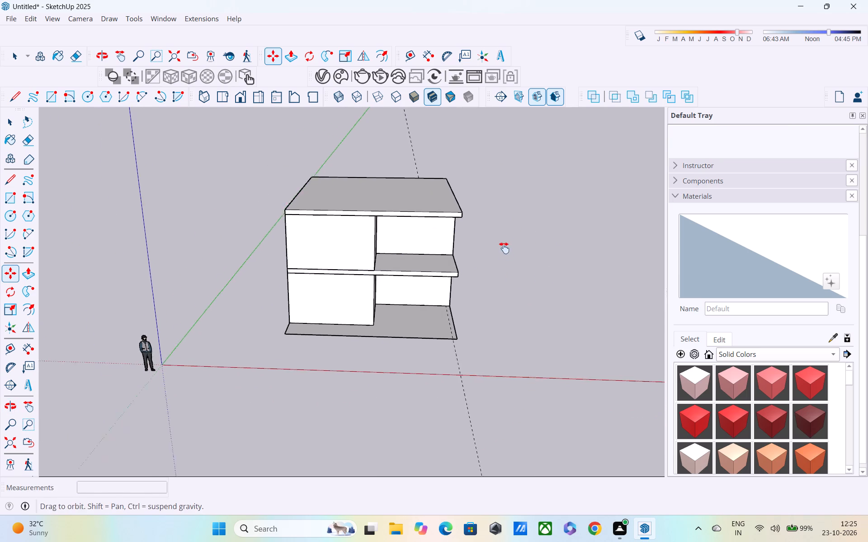
{"action": "middle_click_drag", "start_coordinate": [504, 248], "coordinate": [497, 235], "text": "shift"}
{"action": "middle_click_drag", "start_coordinate": [483, 270], "coordinate": [463, 210]}
{"action": "scroll", "coordinate": [460, 215], "scroll_direction": "up", "scroll_amount": 1}
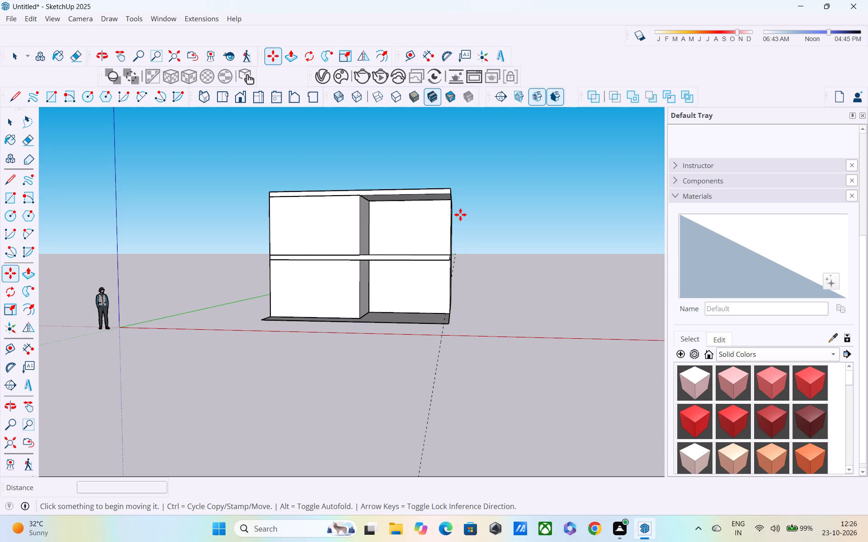
{"action": "middle_click_drag", "start_coordinate": [332, 227], "coordinate": [356, 282]}
{"action": "scroll", "coordinate": [356, 210], "scroll_direction": "up", "scroll_amount": 3}
{"action": "middle_click_drag", "start_coordinate": [323, 219], "coordinate": [343, 178]}
{"action": "scroll", "coordinate": [325, 211], "scroll_direction": "up", "scroll_amount": 4}
{"action": "key", "text": "Escape"}
{"action": "scroll", "coordinate": [237, 219], "scroll_direction": "up", "scroll_amount": 1}
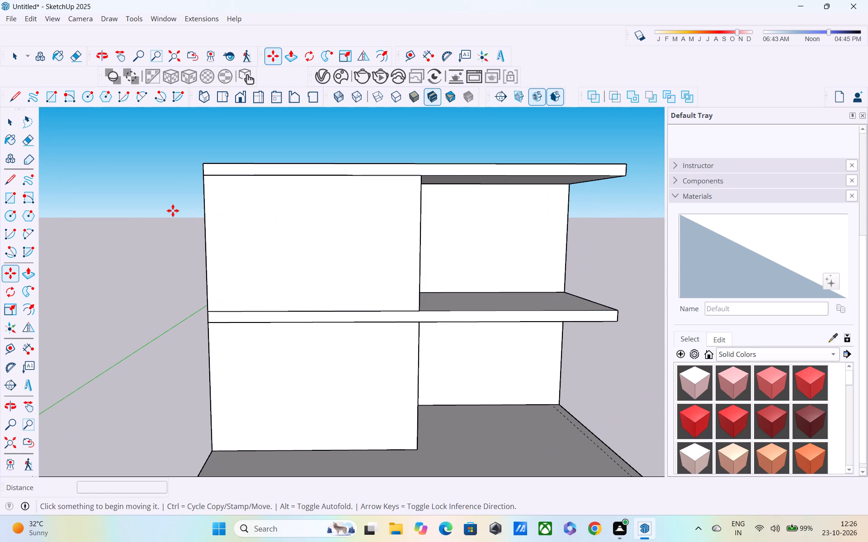
{"action": "key", "text": "space"}
{"action": "middle_click_drag", "start_coordinate": [192, 228], "coordinate": [214, 257]}
{"action": "scroll", "coordinate": [223, 252], "scroll_direction": "up", "scroll_amount": 3}
{"action": "middle_click_drag", "start_coordinate": [223, 252], "coordinate": [222, 242]}
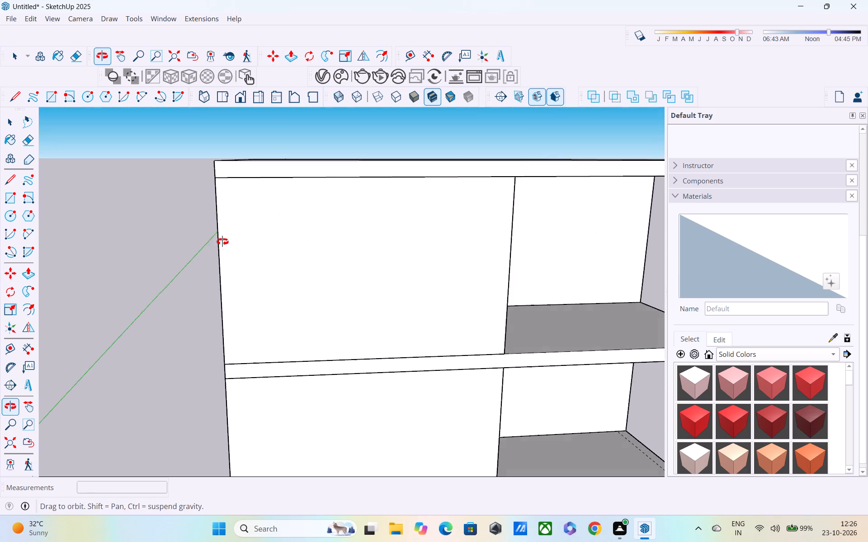
{"action": "middle_click_drag", "start_coordinate": [222, 242], "coordinate": [211, 212]}
{"action": "scroll", "coordinate": [228, 257], "scroll_direction": "up", "scroll_amount": 1}
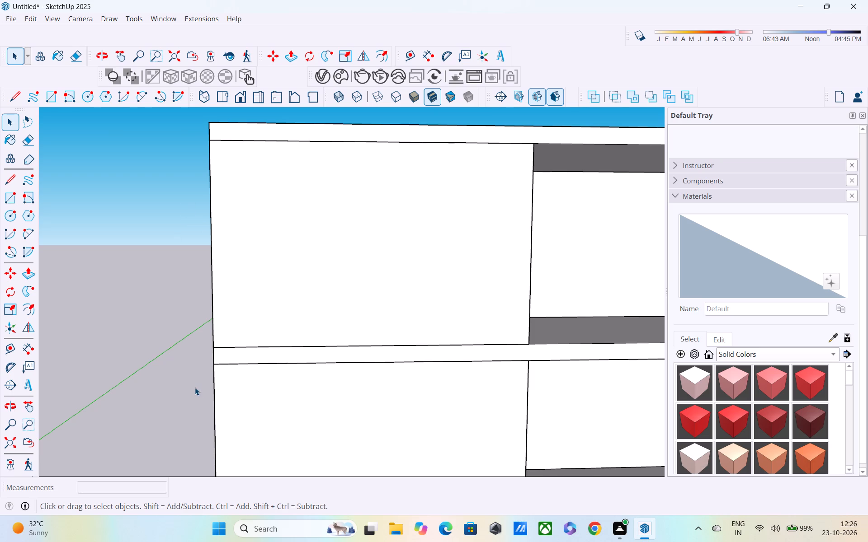
{"action": "scroll", "coordinate": [202, 390], "scroll_direction": "down", "scroll_amount": 3}
{"action": "middle_click_drag", "start_coordinate": [335, 400], "coordinate": [243, 363]}
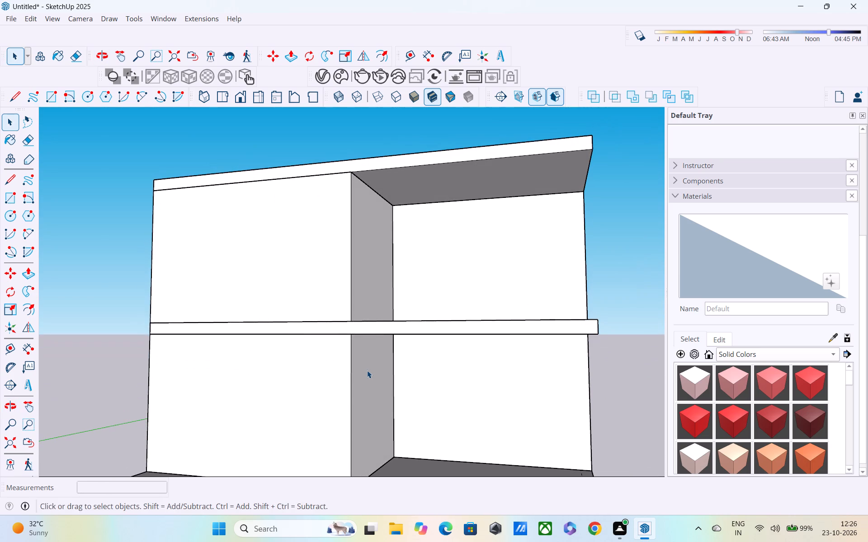
{"action": "middle_click_drag", "start_coordinate": [507, 374], "coordinate": [496, 384]}
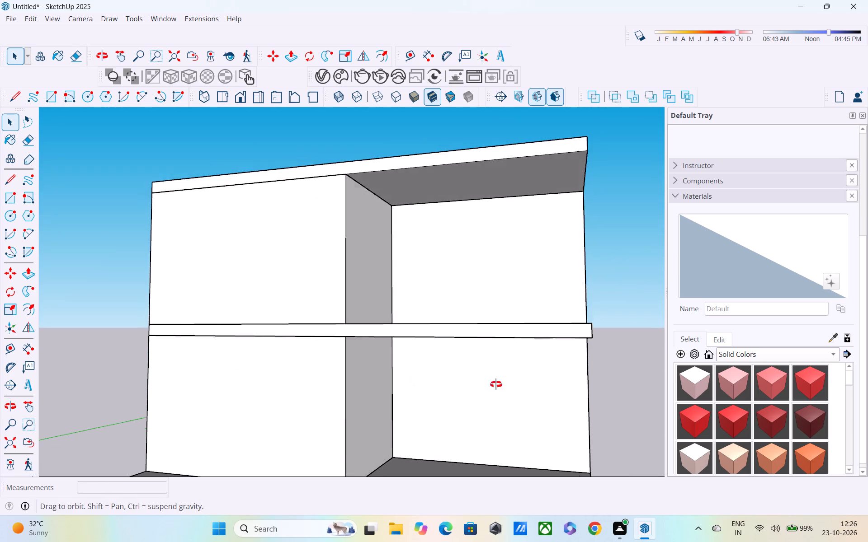
{"action": "middle_click_drag", "start_coordinate": [496, 384], "coordinate": [414, 406]}
{"action": "middle_click_drag", "start_coordinate": [502, 383], "coordinate": [506, 442]}
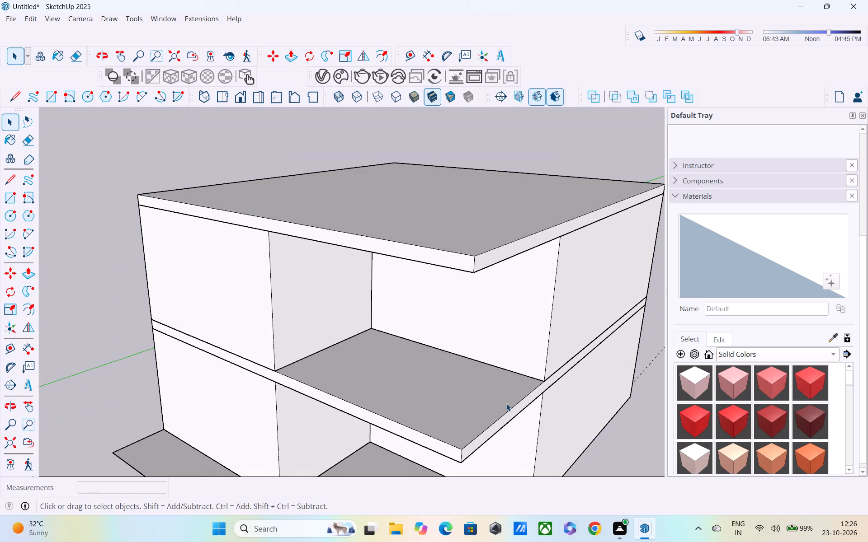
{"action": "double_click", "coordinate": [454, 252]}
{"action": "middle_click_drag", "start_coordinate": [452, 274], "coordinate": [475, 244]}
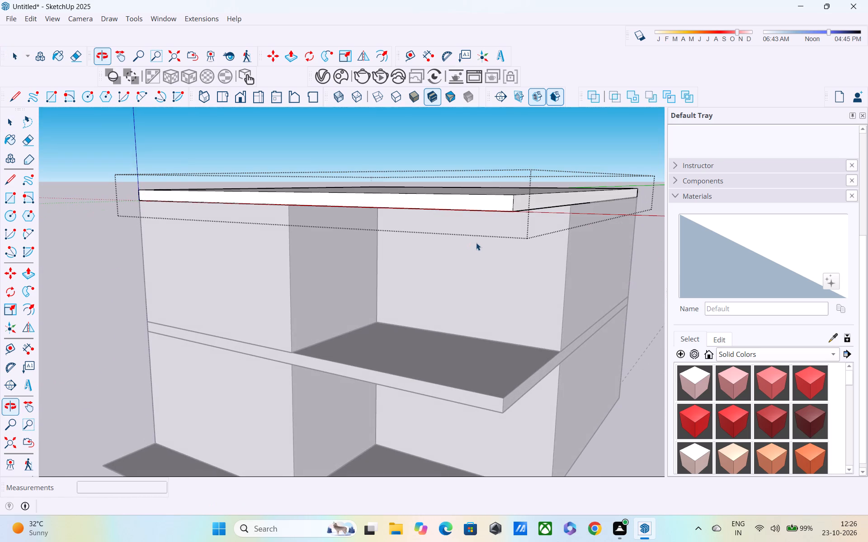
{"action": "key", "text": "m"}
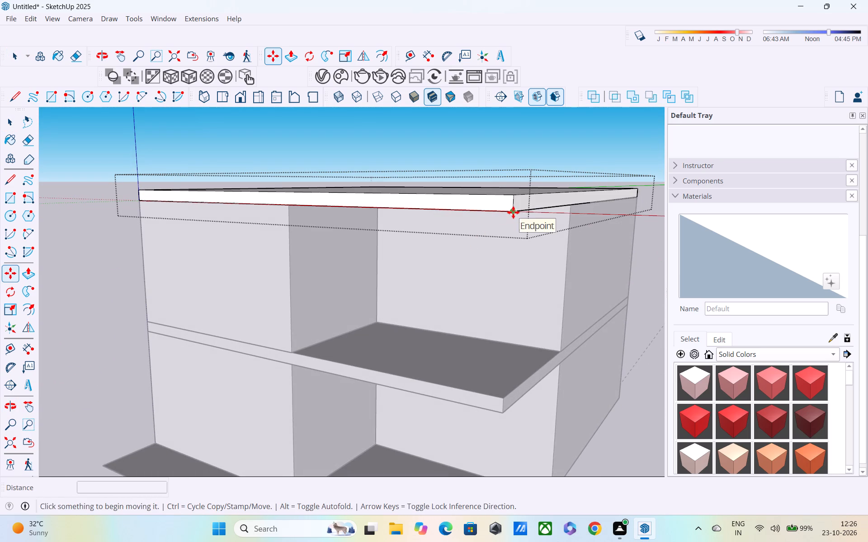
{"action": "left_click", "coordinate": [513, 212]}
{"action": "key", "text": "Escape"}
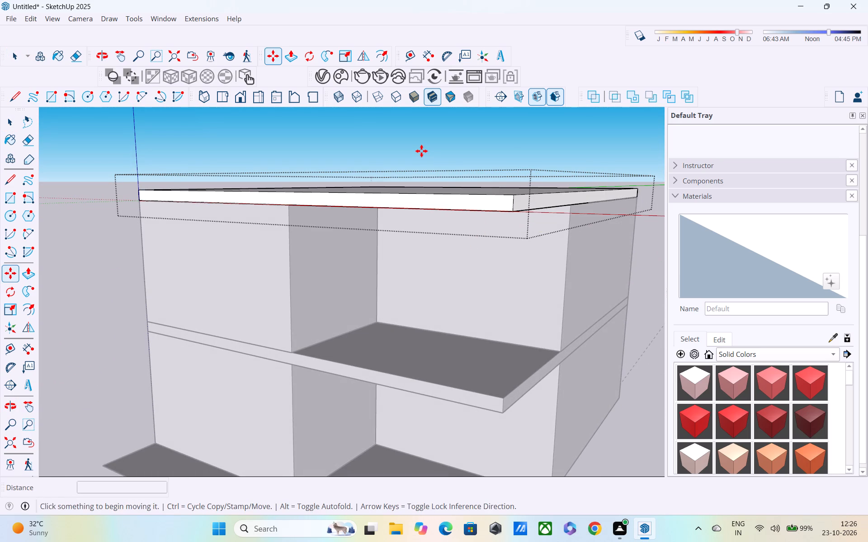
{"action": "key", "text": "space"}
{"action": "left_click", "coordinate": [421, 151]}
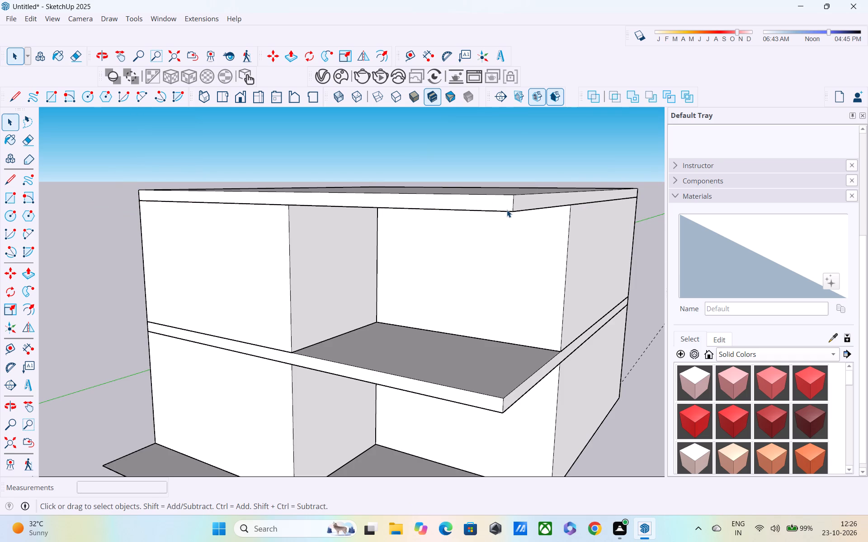
Move the roof slab by its front-right bottom corner off the upper floor, leaving it clear of the house, and deselect everything.
{"action": "key", "text": "m"}
{"action": "left_click", "coordinate": [513, 214]}
{"action": "scroll", "coordinate": [241, 158], "scroll_direction": "down", "scroll_amount": 1}
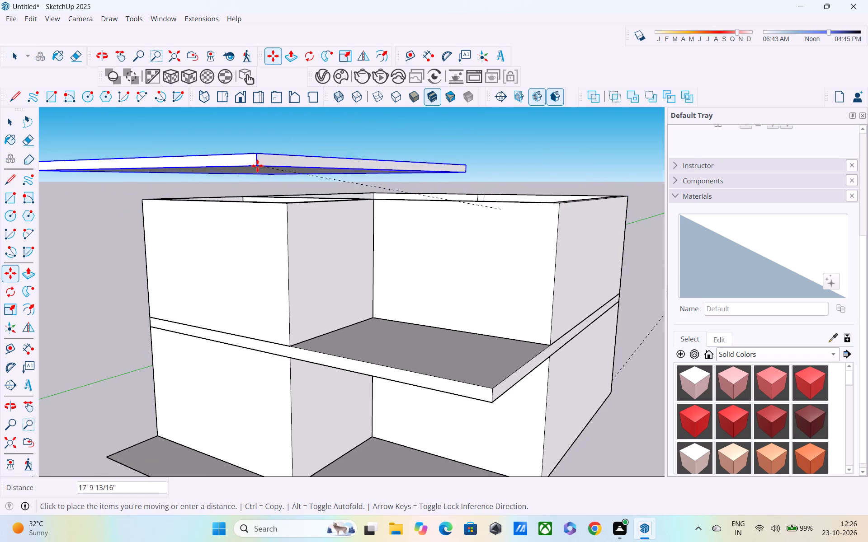
{"action": "middle_click_drag", "start_coordinate": [328, 224], "coordinate": [566, 390], "text": "shift"}
{"action": "left_click", "coordinate": [275, 207]}
{"action": "middle_click_drag", "start_coordinate": [340, 309], "coordinate": [80, 238]}
{"action": "scroll", "coordinate": [65, 218], "scroll_direction": "down", "scroll_amount": 1}
{"action": "middle_click_drag", "start_coordinate": [80, 238], "coordinate": [334, 351]}
{"action": "scroll", "coordinate": [336, 349], "scroll_direction": "down", "scroll_amount": 3, "text": "shift"}
{"action": "middle_click_drag", "start_coordinate": [246, 265], "coordinate": [207, 234], "text": "shift"}
{"action": "scroll", "coordinate": [207, 234], "scroll_direction": "up", "scroll_amount": 1, "text": "shift"}
{"action": "middle_click_drag", "start_coordinate": [323, 346], "coordinate": [245, 219]}
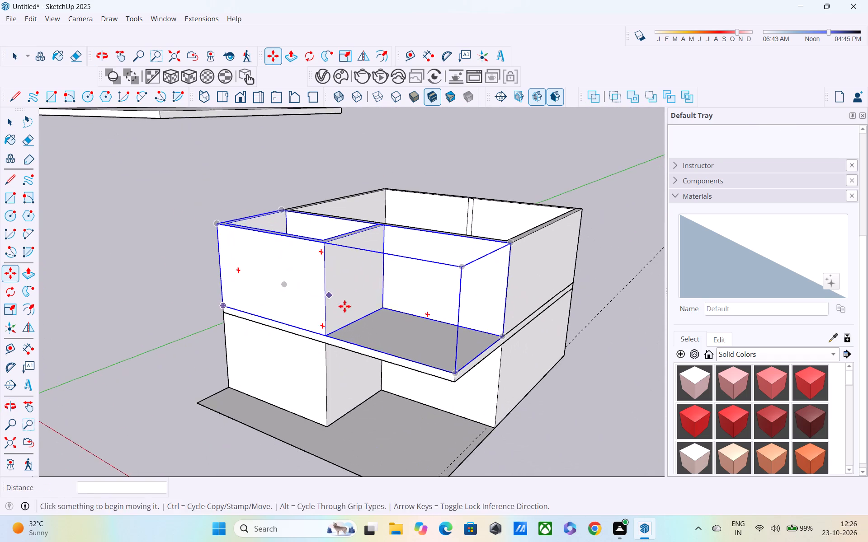
{"action": "middle_click_drag", "start_coordinate": [348, 308], "coordinate": [399, 262]}
{"action": "key", "text": "space"}
{"action": "left_click", "coordinate": [157, 237]}
Examine the open-topped two-storey house and the detached roof slab from the front, the corner and above.
{"action": "middle_click_drag", "start_coordinate": [379, 350], "coordinate": [441, 352]}
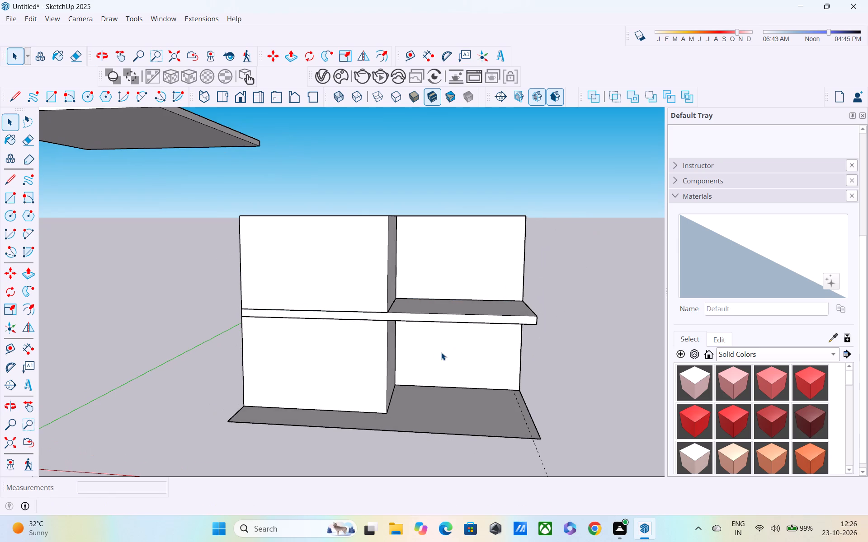
{"action": "middle_click_drag", "start_coordinate": [496, 401], "coordinate": [362, 392]}
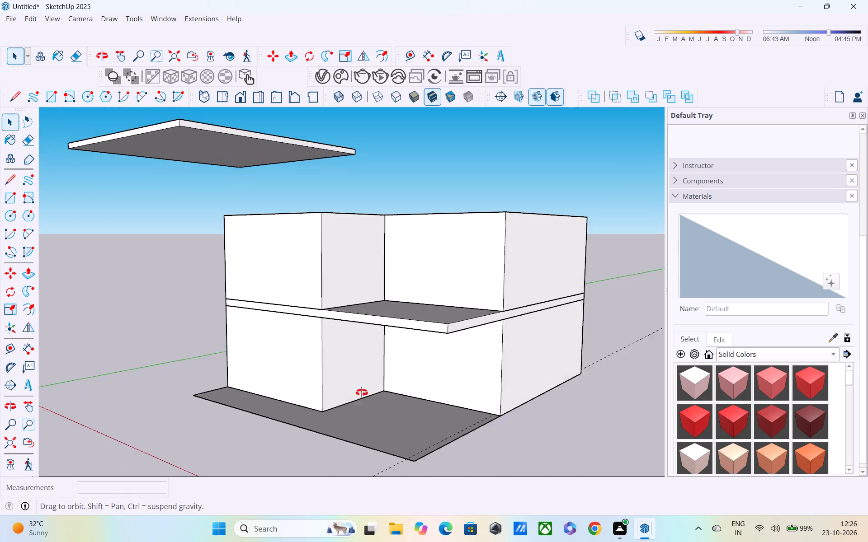
{"action": "middle_click_drag", "start_coordinate": [362, 392], "coordinate": [354, 388]}
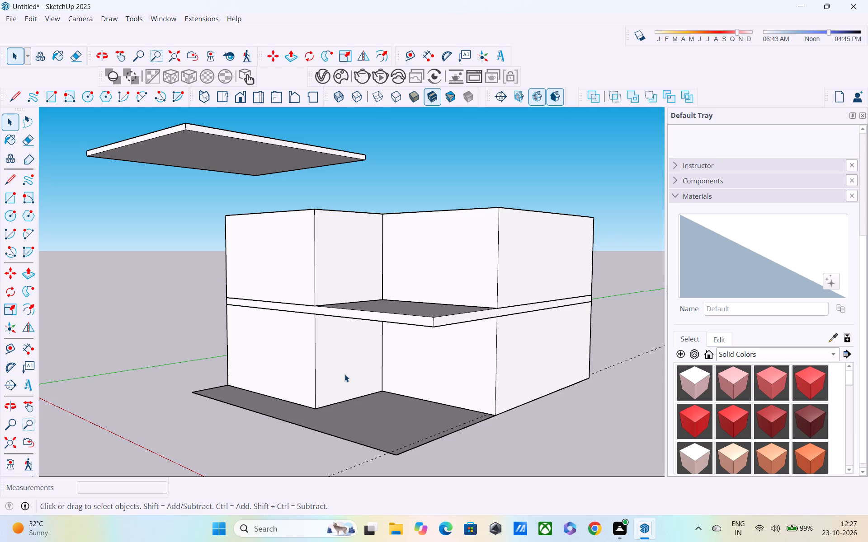
{"action": "scroll", "coordinate": [347, 369], "scroll_direction": "down", "scroll_amount": 6}
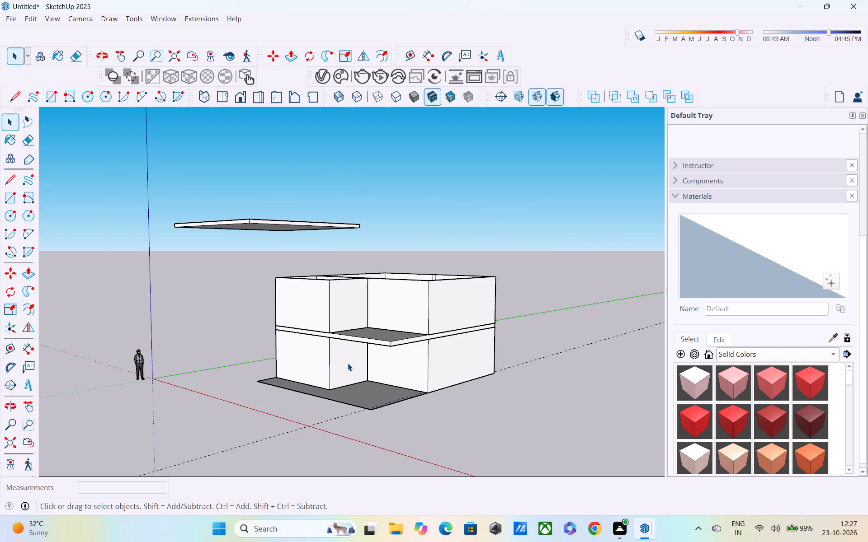
{"action": "scroll", "coordinate": [371, 361], "scroll_direction": "down", "scroll_amount": 1}
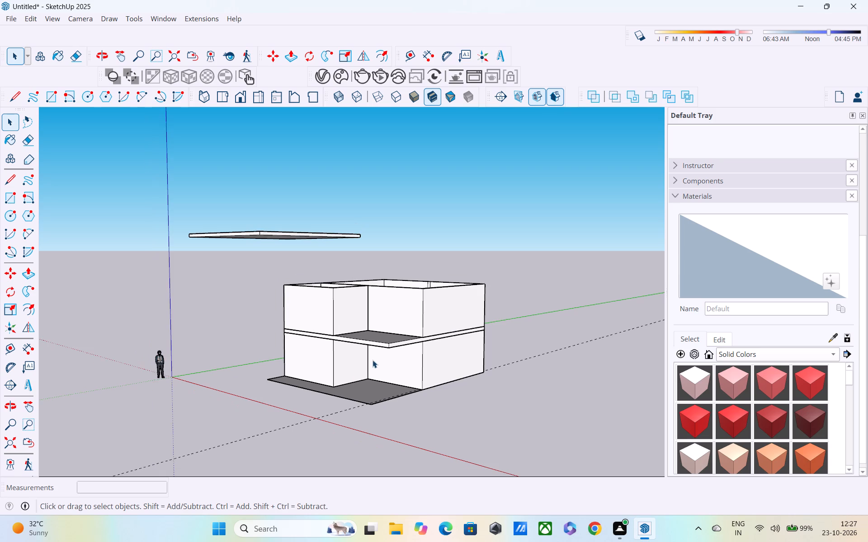
{"action": "scroll", "coordinate": [373, 360], "scroll_direction": "down", "scroll_amount": 2}
{"action": "middle_click_drag", "start_coordinate": [383, 370], "coordinate": [382, 343], "text": "shift"}
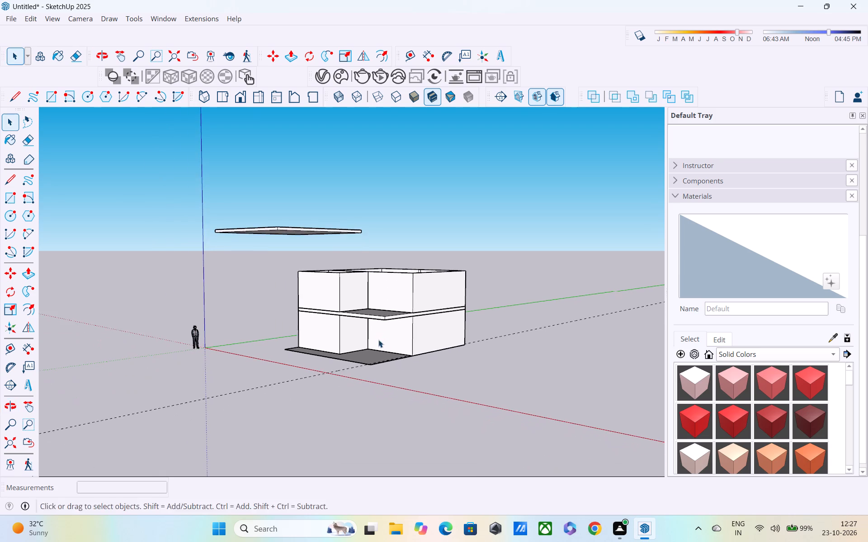
{"action": "middle_click_drag", "start_coordinate": [330, 251], "coordinate": [390, 334]}
{"action": "double_click", "coordinate": [335, 248]}
{"action": "left_click", "coordinate": [415, 162]}
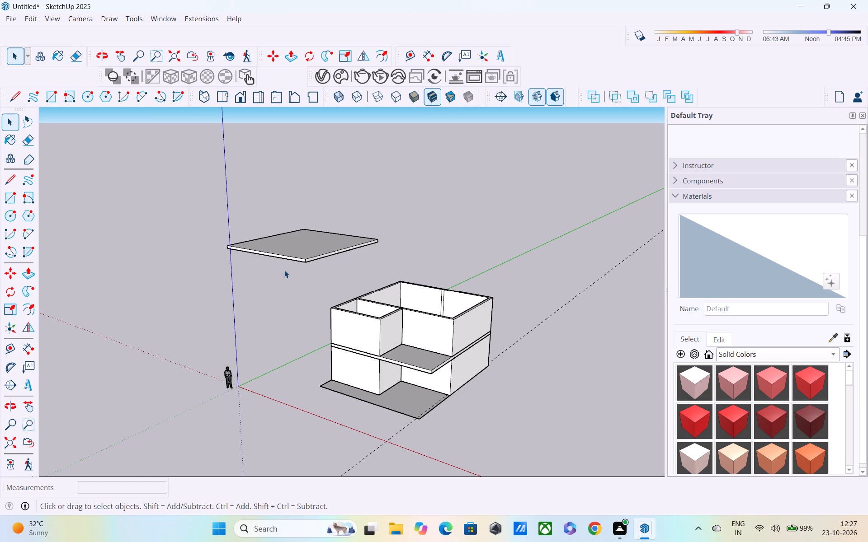
Move the detached roof slab by its front-left bottom corner onto the upper front room's front-left top corner.
{"action": "middle_click_drag", "start_coordinate": [359, 327], "coordinate": [452, 301]}
{"action": "scroll", "coordinate": [403, 327], "scroll_direction": "up", "scroll_amount": 5}
{"action": "middle_click_drag", "start_coordinate": [359, 305], "coordinate": [368, 256]}
{"action": "scroll", "coordinate": [363, 291], "scroll_direction": "up", "scroll_amount": 1}
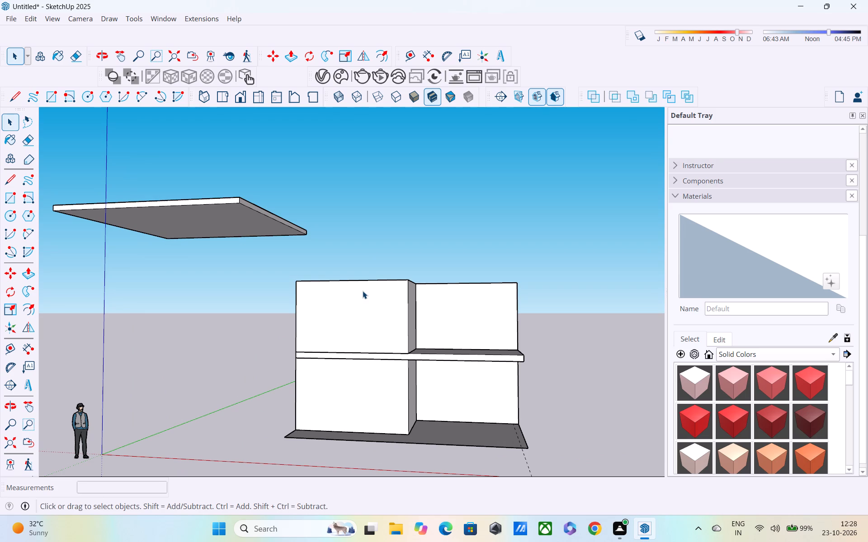
{"action": "middle_click_drag", "start_coordinate": [363, 291], "coordinate": [372, 327]}
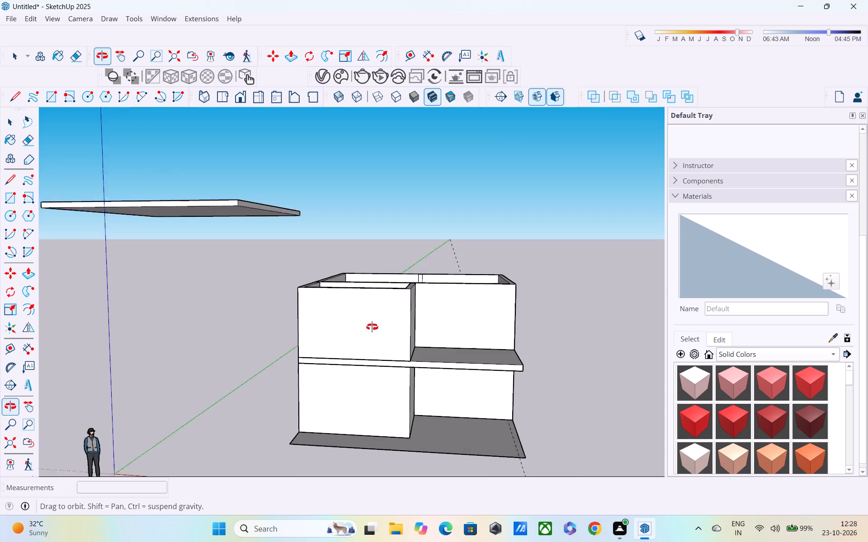
{"action": "middle_click_drag", "start_coordinate": [372, 327], "coordinate": [373, 330]}
{"action": "left_click", "coordinate": [212, 210]}
{"action": "key", "text": "m"}
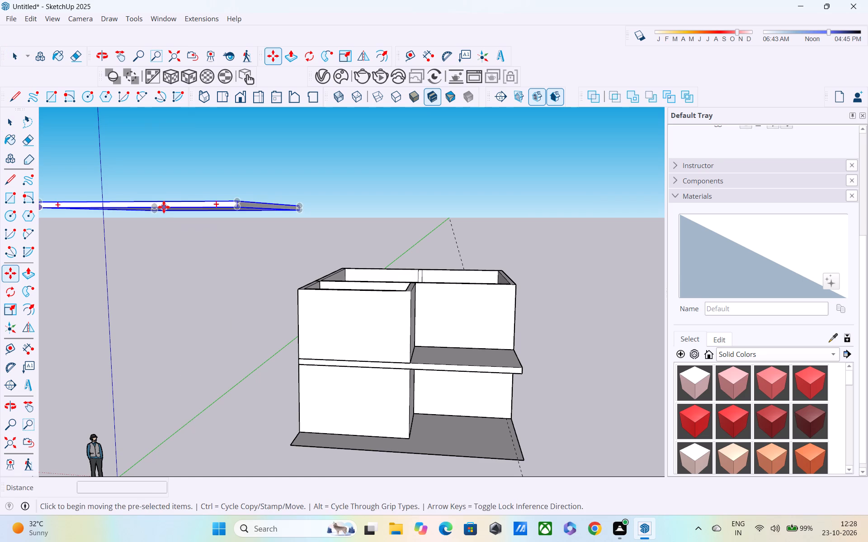
{"action": "middle_click_drag", "start_coordinate": [165, 208], "coordinate": [347, 304], "text": "shift"}
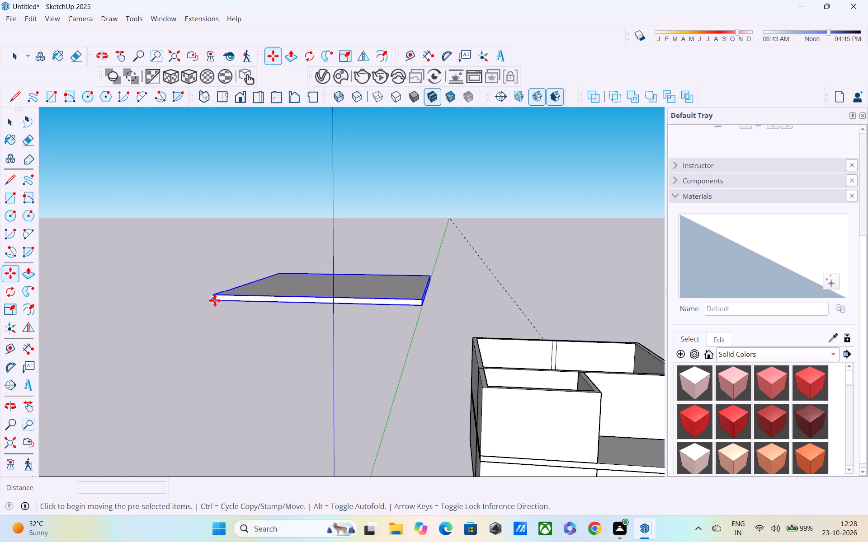
{"action": "left_click", "coordinate": [214, 300]}
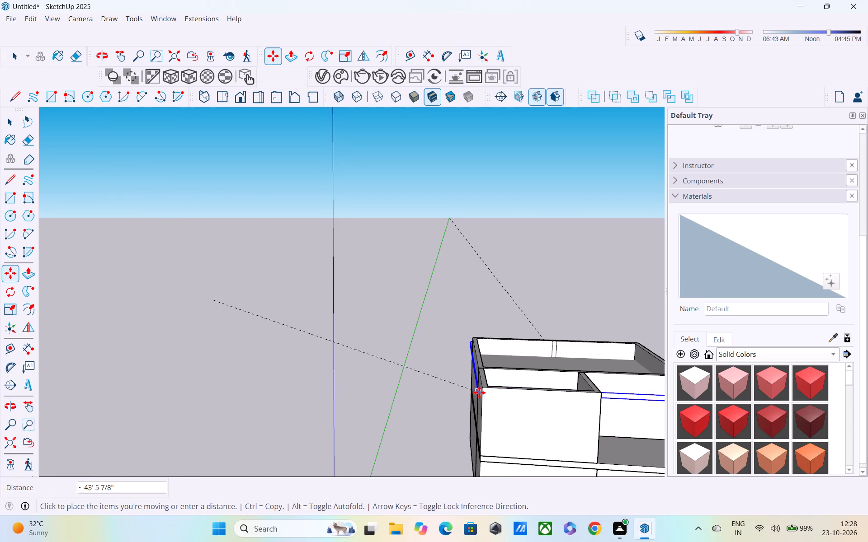
{"action": "left_click", "coordinate": [484, 389]}
{"action": "scroll", "coordinate": [490, 416], "scroll_direction": "down", "scroll_amount": 1}
{"action": "middle_click_drag", "start_coordinate": [489, 411], "coordinate": [350, 352]}
{"action": "middle_click_drag", "start_coordinate": [439, 339], "coordinate": [339, 379]}
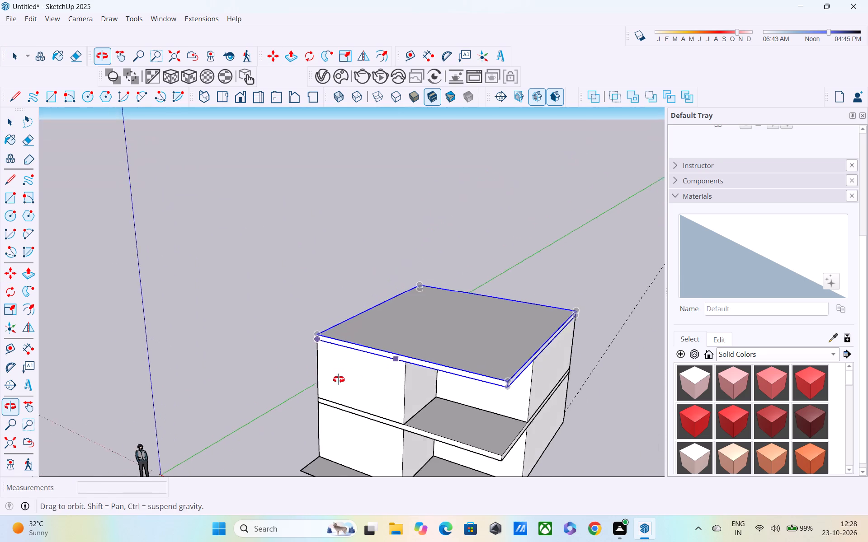
{"action": "middle_click_drag", "start_coordinate": [339, 379], "coordinate": [336, 376]}
{"action": "middle_click_drag", "start_coordinate": [380, 372], "coordinate": [330, 364]}
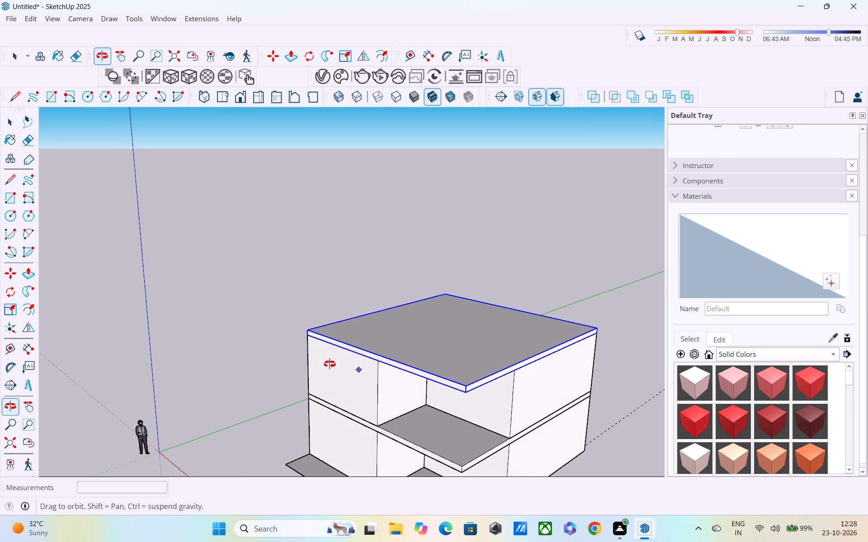
{"action": "middle_click_drag", "start_coordinate": [330, 364], "coordinate": [325, 351]}
{"action": "middle_click_drag", "start_coordinate": [336, 346], "coordinate": [338, 336]}
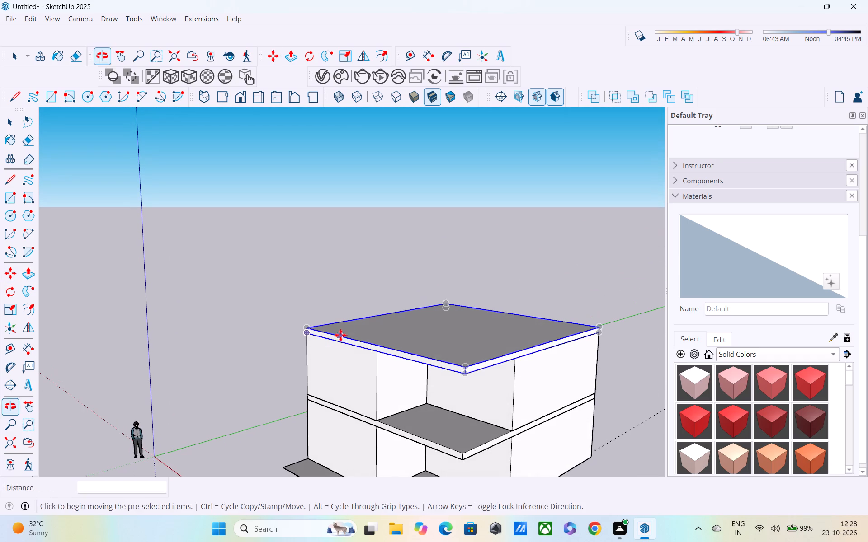
{"action": "key", "text": "space"}
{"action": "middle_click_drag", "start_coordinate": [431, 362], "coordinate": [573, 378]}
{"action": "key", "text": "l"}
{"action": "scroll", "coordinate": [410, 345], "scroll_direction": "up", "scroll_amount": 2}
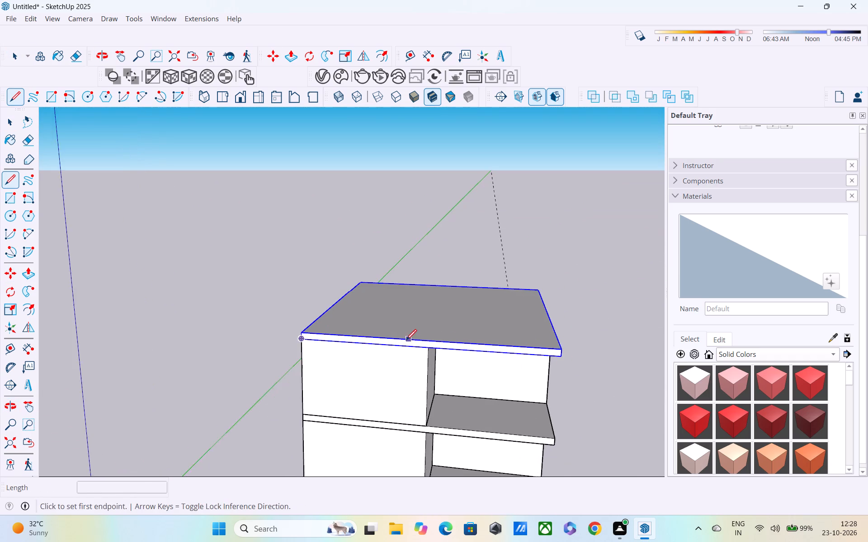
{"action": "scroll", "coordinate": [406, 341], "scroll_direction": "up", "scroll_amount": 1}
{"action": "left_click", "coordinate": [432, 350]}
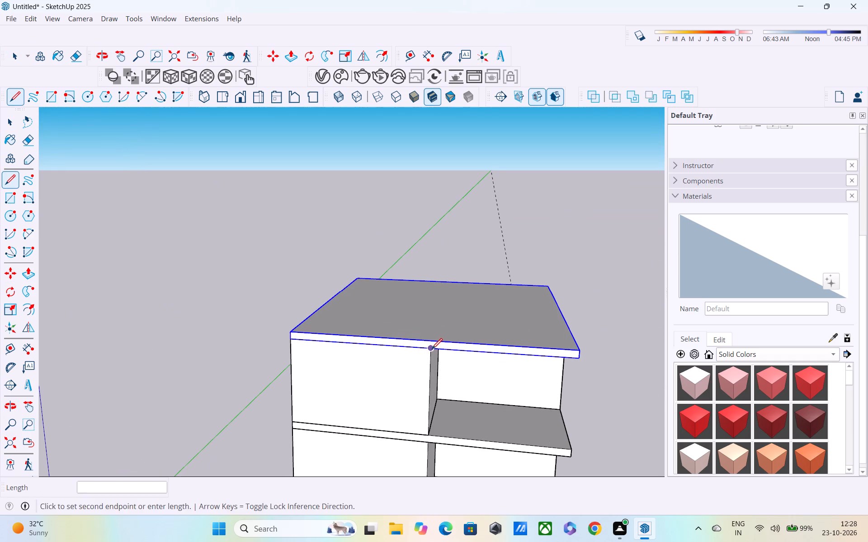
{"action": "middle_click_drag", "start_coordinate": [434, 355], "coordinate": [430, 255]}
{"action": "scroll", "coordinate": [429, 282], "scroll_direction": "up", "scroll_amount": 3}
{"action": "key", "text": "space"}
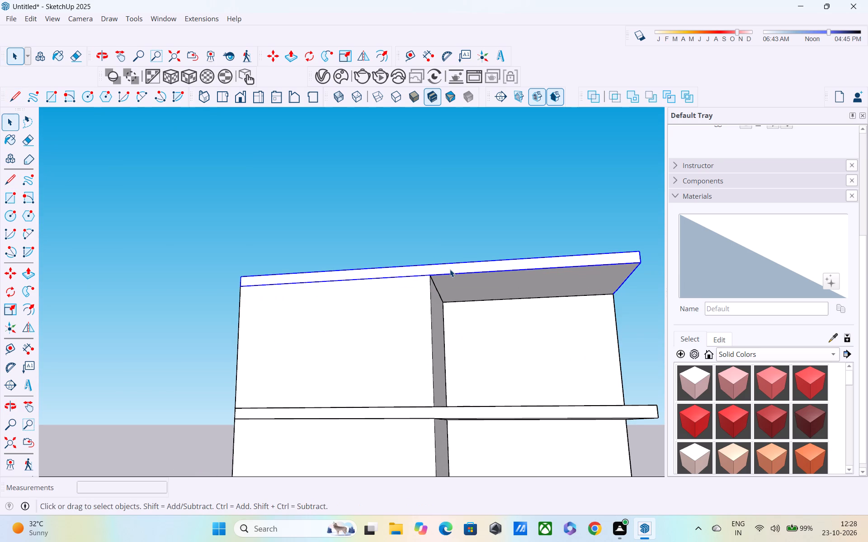
Open the roof slab for editing and draw lines across its front and side edge faces in line with the recessed upper walls.
{"action": "double_click", "coordinate": [450, 269]}
{"action": "middle_click", "coordinate": [374, 284]}
{"action": "middle_click_drag", "start_coordinate": [420, 288], "coordinate": [288, 322]}
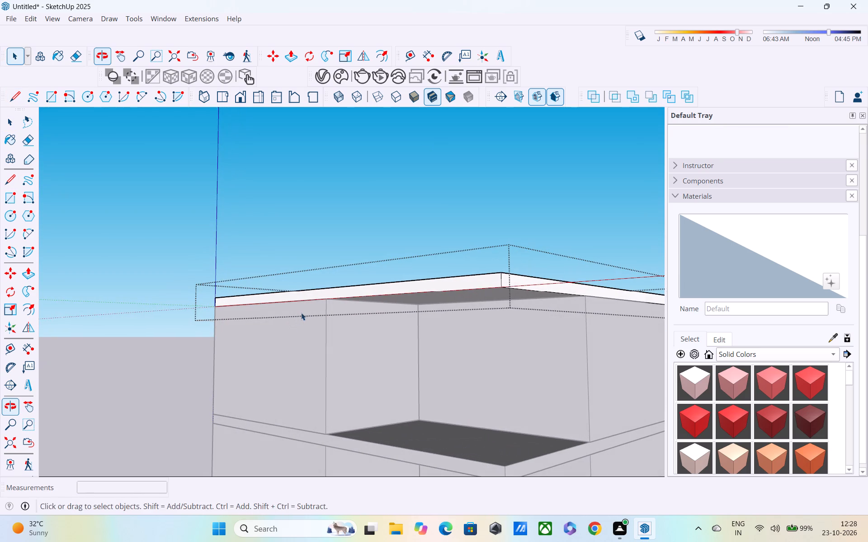
{"action": "key", "text": "l"}
{"action": "scroll", "coordinate": [331, 293], "scroll_direction": "up", "scroll_amount": 3}
{"action": "left_click", "coordinate": [322, 304]}
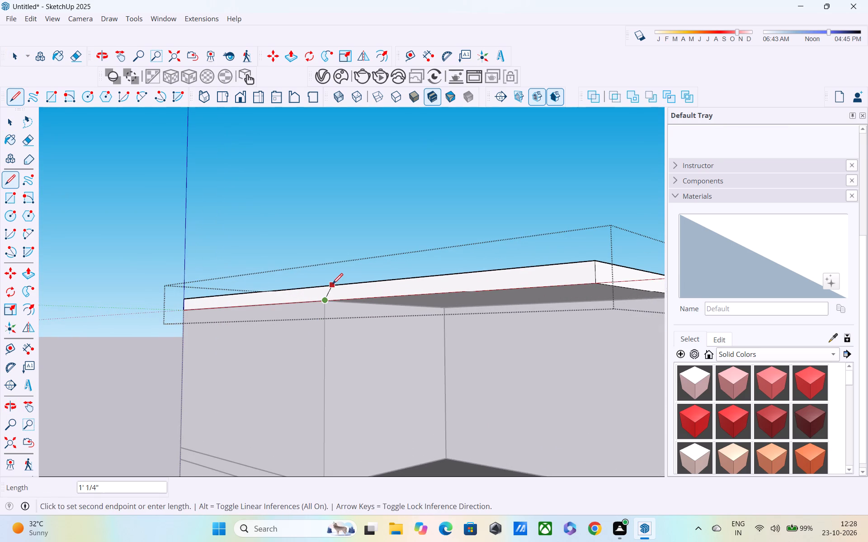
{"action": "left_click", "coordinate": [330, 283]}
{"action": "middle_click_drag", "start_coordinate": [395, 294], "coordinate": [324, 262]}
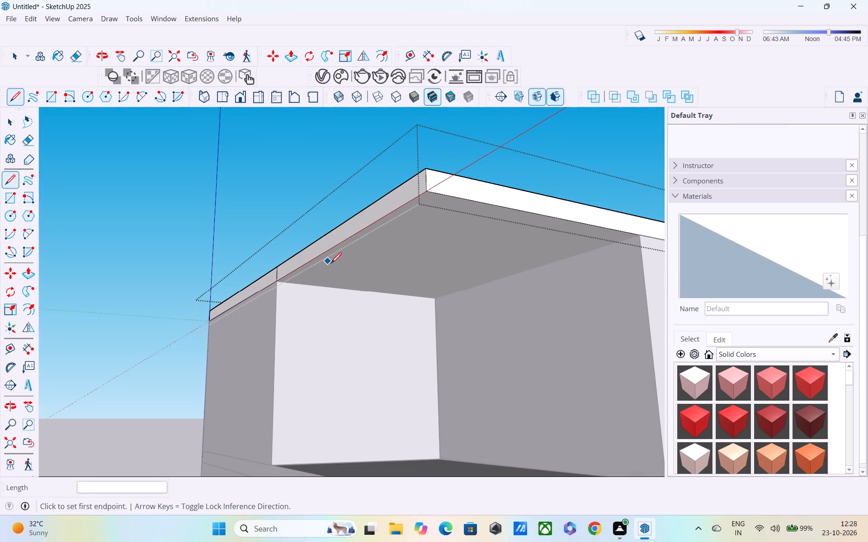
{"action": "left_click", "coordinate": [436, 296]}
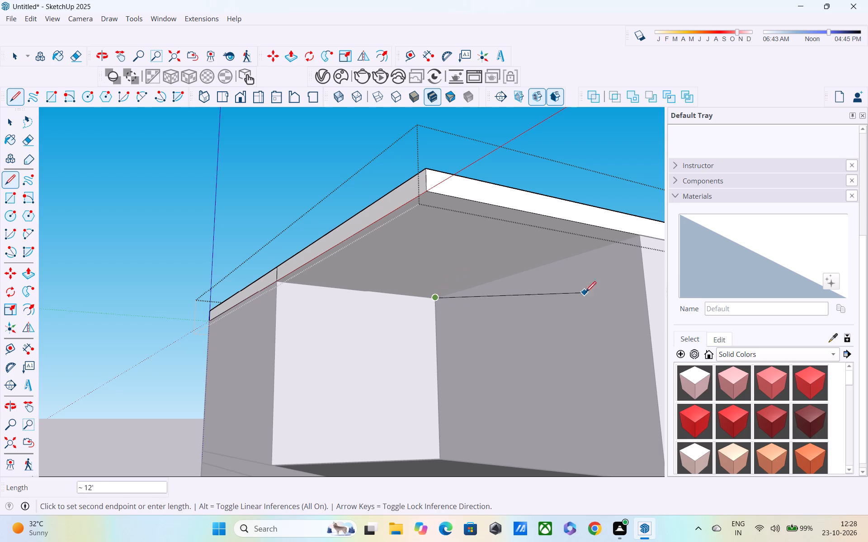
{"action": "left_click", "coordinate": [637, 236]}
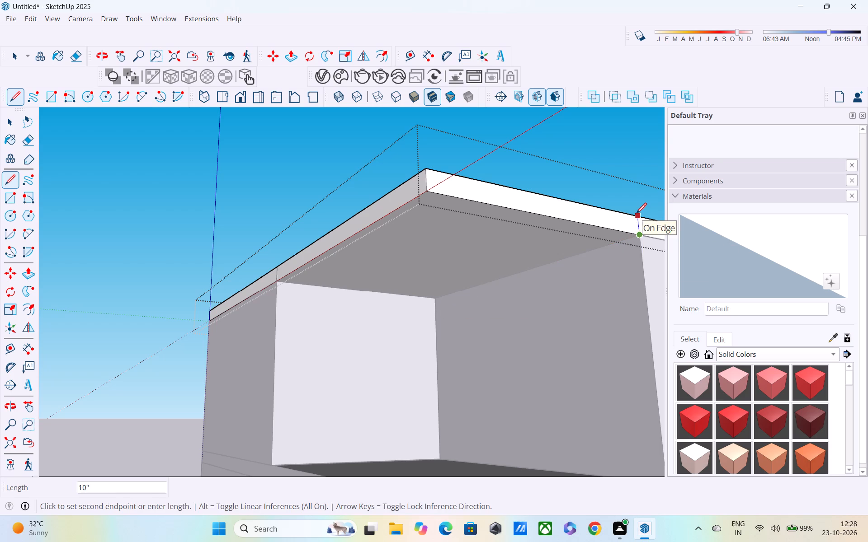
{"action": "left_click", "coordinate": [636, 215]}
{"action": "middle_click_drag", "start_coordinate": [629, 224], "coordinate": [496, 310]}
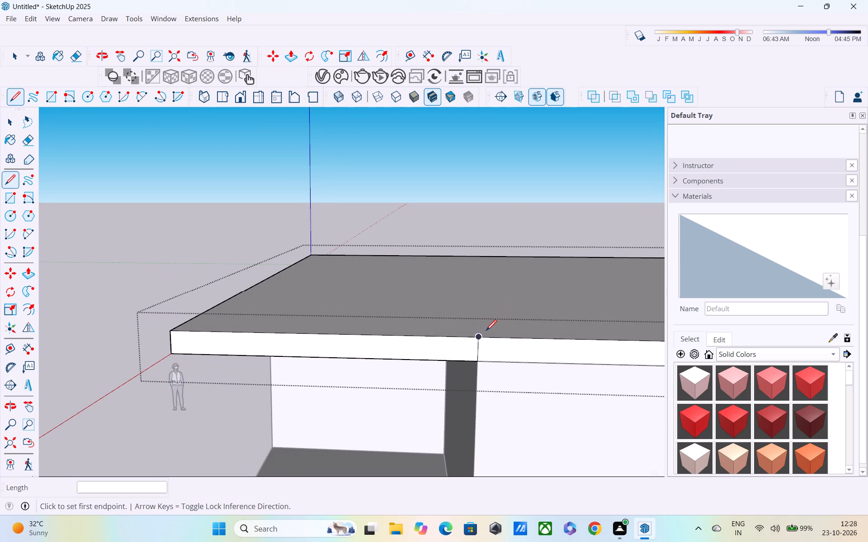
Push the divided side face of the roof slab in about 14' 11 3/8" to the front room's wall, removing the overhang, and exit the slab.
{"action": "middle_click_drag", "start_coordinate": [481, 333], "coordinate": [481, 321]}
{"action": "key", "text": "p"}
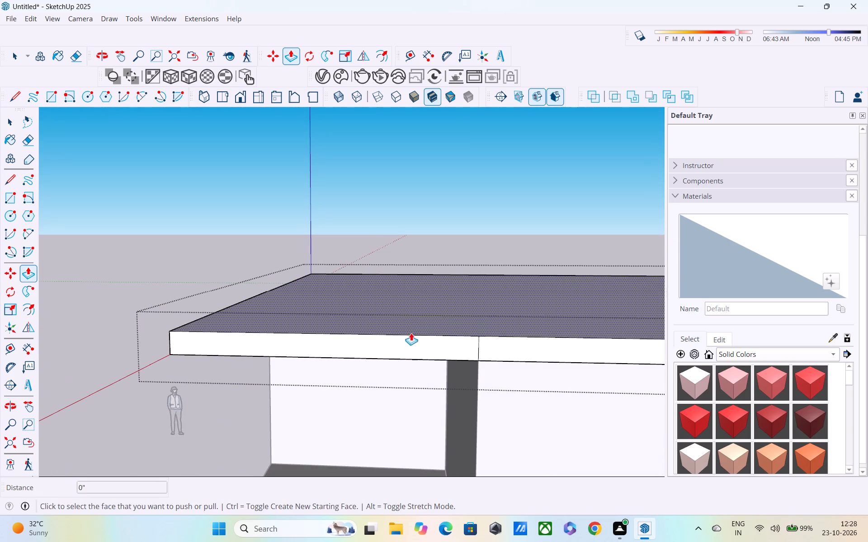
{"action": "left_click", "coordinate": [410, 347]}
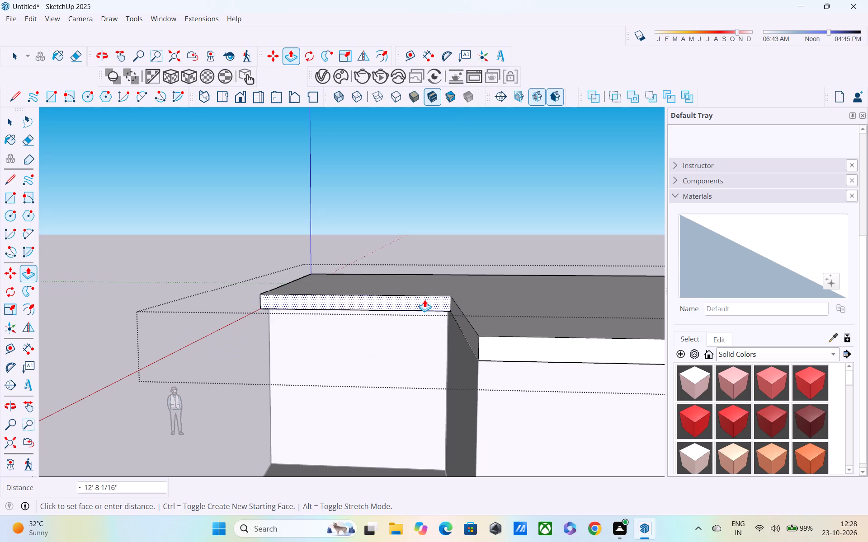
{"action": "middle_click_drag", "start_coordinate": [407, 302], "coordinate": [615, 299]}
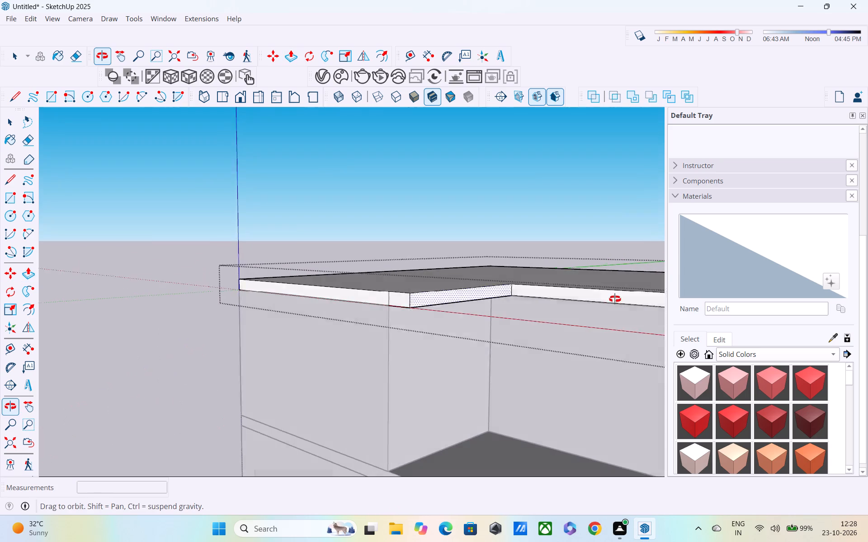
{"action": "middle_click_drag", "start_coordinate": [615, 299], "coordinate": [618, 299]}
{"action": "left_click", "coordinate": [435, 304]}
{"action": "middle_click_drag", "start_coordinate": [435, 325], "coordinate": [551, 337]}
{"action": "scroll", "coordinate": [551, 337], "scroll_direction": "down", "scroll_amount": 3}
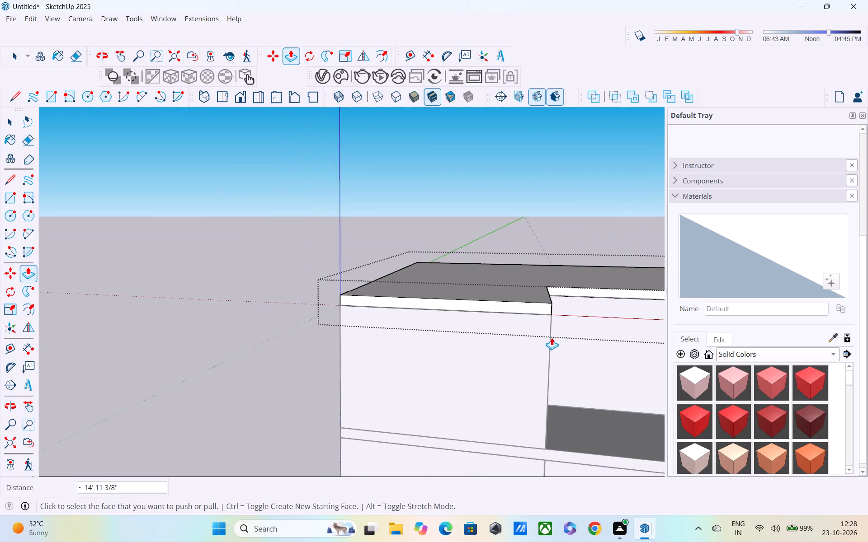
{"action": "middle_click_drag", "start_coordinate": [552, 338], "coordinate": [459, 266]}
{"action": "key", "text": "space"}
{"action": "left_click", "coordinate": [231, 207]}
{"action": "key", "text": "space"}
{"action": "left_click", "coordinate": [231, 218]}
Examine how the notched roof slab fits the two-storey house from the front, the side and above.
{"action": "middle_click_drag", "start_coordinate": [312, 304], "coordinate": [316, 258]}
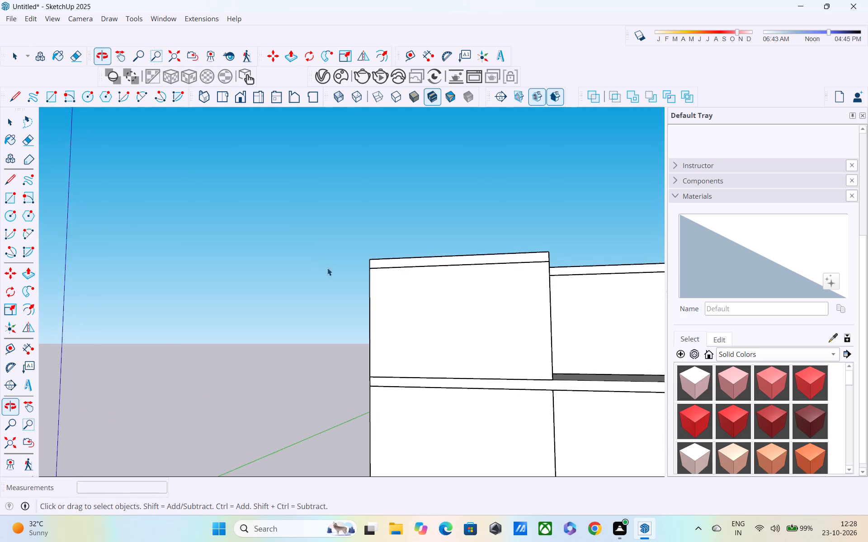
{"action": "scroll", "coordinate": [356, 290], "scroll_direction": "down", "scroll_amount": 4}
{"action": "scroll", "coordinate": [393, 309], "scroll_direction": "down", "scroll_amount": 1}
{"action": "middle_click_drag", "start_coordinate": [408, 330], "coordinate": [286, 285], "text": "shift"}
{"action": "middle_click_drag", "start_coordinate": [288, 290], "coordinate": [418, 377]}
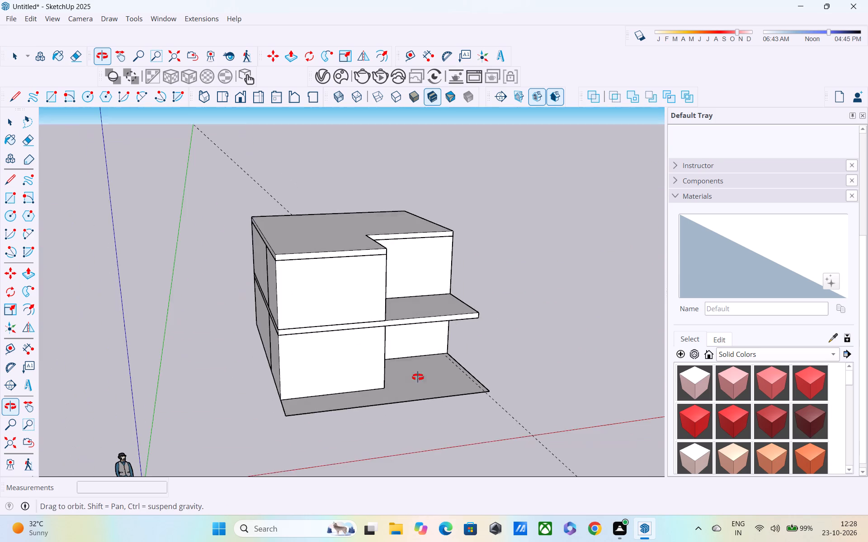
{"action": "middle_click_drag", "start_coordinate": [418, 377], "coordinate": [395, 346]}
{"action": "scroll", "coordinate": [395, 346], "scroll_direction": "down", "scroll_amount": 1}
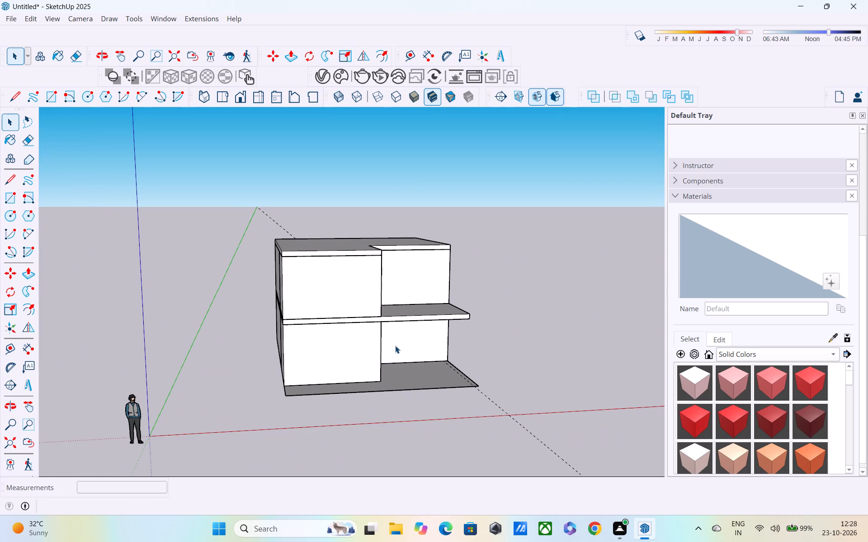
{"action": "middle_click_drag", "start_coordinate": [395, 346], "coordinate": [393, 391]}
{"action": "middle_click_drag", "start_coordinate": [395, 275], "coordinate": [359, 327]}
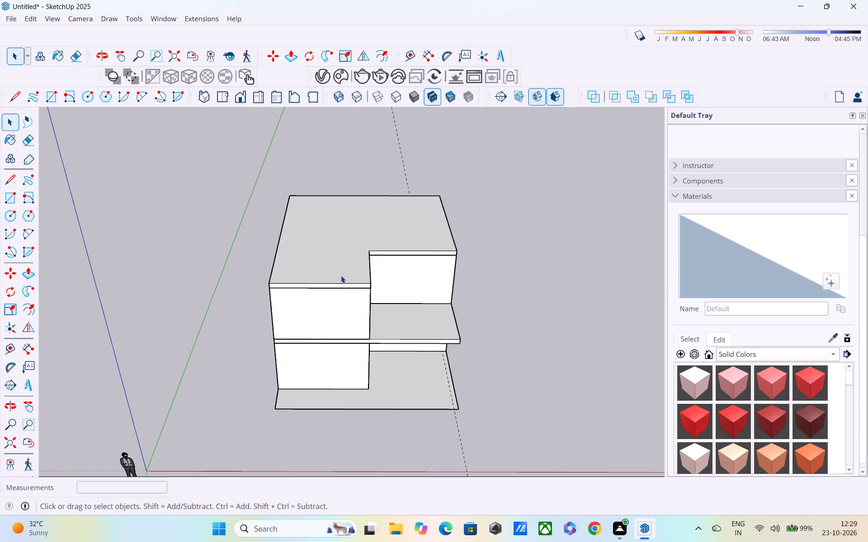
Open the roof slab for editing and offset its top face outline inward by 9".
{"action": "key", "text": "space"}
{"action": "double_click", "coordinate": [330, 267]}
{"action": "middle_click_drag", "start_coordinate": [330, 267], "coordinate": [348, 336]}
{"action": "key", "text": "f"}
{"action": "left_click", "coordinate": [339, 302]}
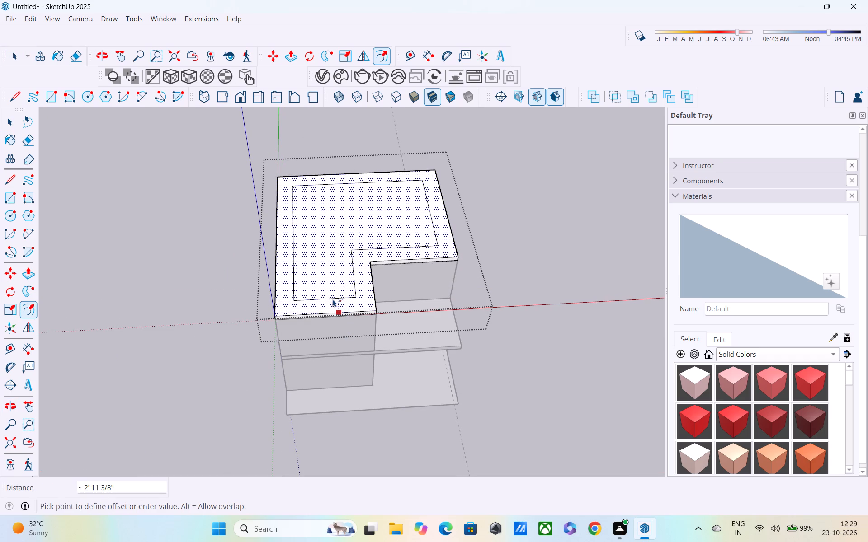
{"action": "type", "text": "9\""}
{"action": "key", "text": "Return"}
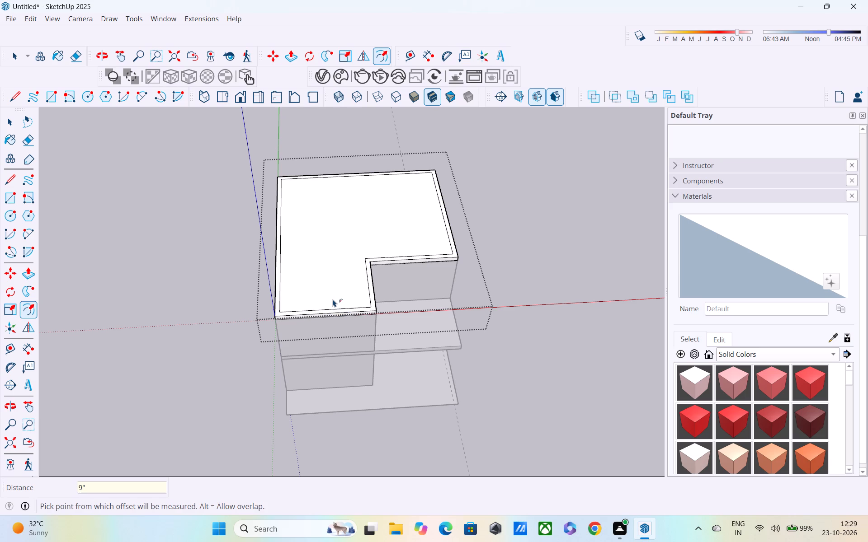
Push/Pull the 9" rim around the roof slab's top up by 1' as a parapet.
{"action": "middle_click_drag", "start_coordinate": [337, 300], "coordinate": [321, 239]}
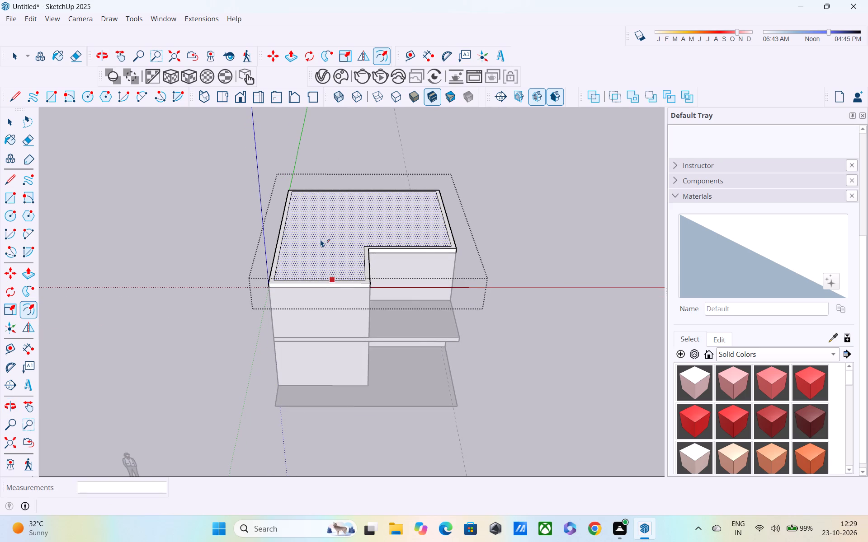
{"action": "middle_click_drag", "start_coordinate": [321, 239], "coordinate": [288, 271]}
{"action": "scroll", "coordinate": [310, 259], "scroll_direction": "up", "scroll_amount": 3}
{"action": "key", "text": "space"}
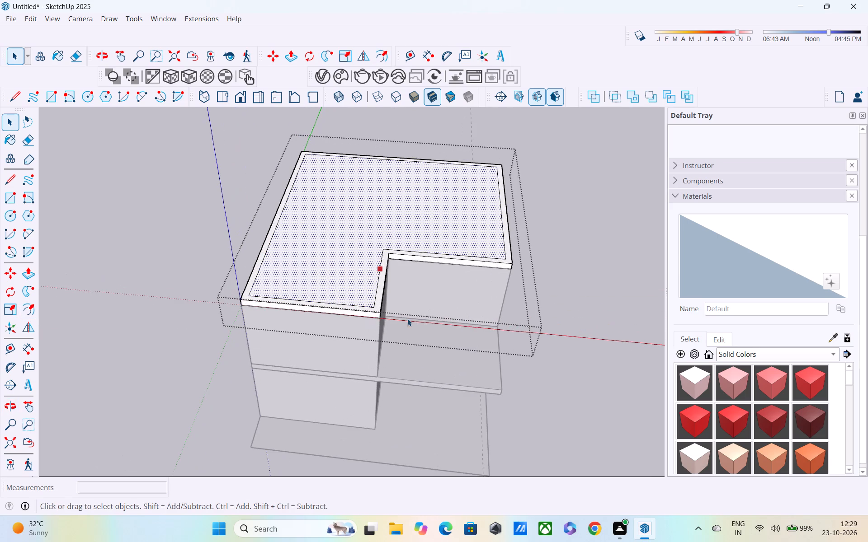
{"action": "left_click", "coordinate": [188, 192]}
{"action": "double_click", "coordinate": [363, 275]}
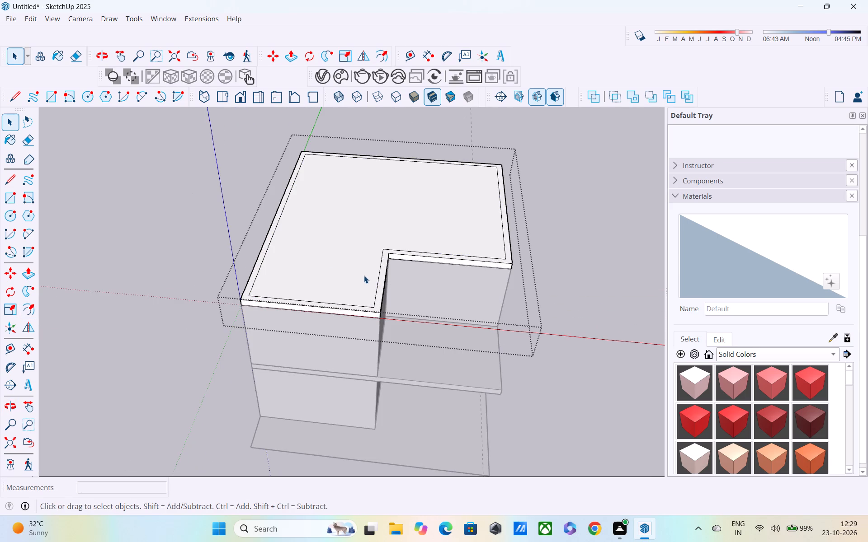
{"action": "key", "text": "p"}
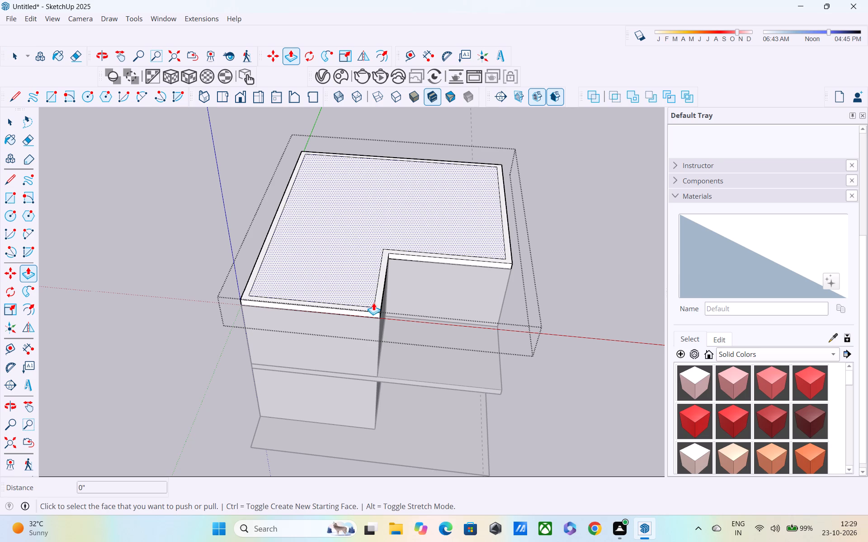
{"action": "left_click", "coordinate": [378, 306]}
{"action": "middle_click_drag", "start_coordinate": [376, 282], "coordinate": [390, 215]}
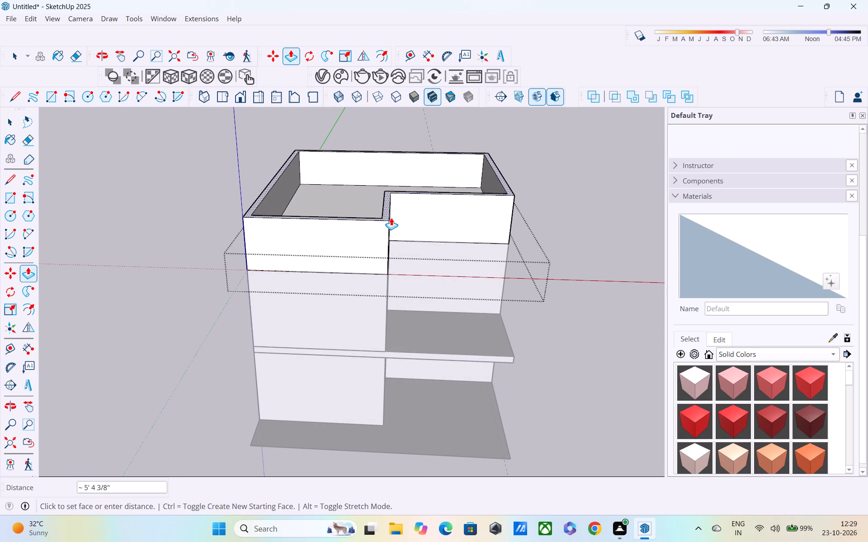
{"action": "type", "text": "1'"}
{"action": "key", "text": "Return"}
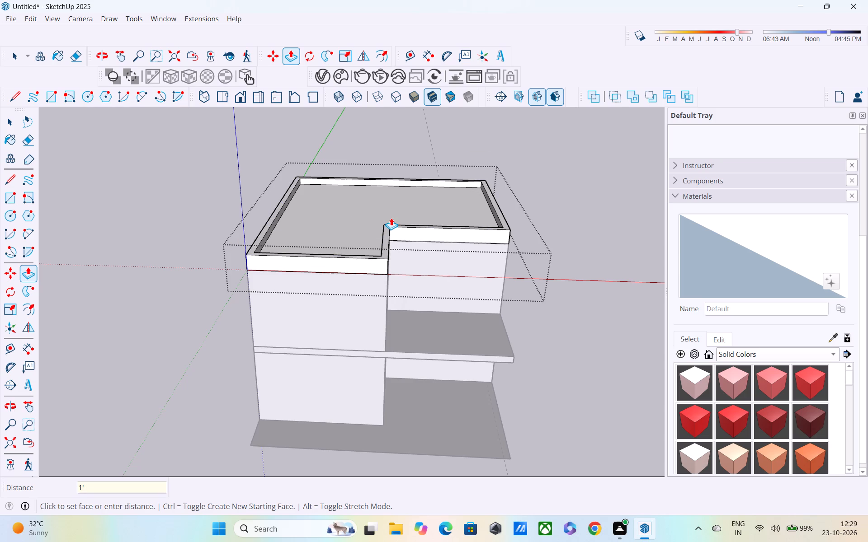
{"action": "scroll", "coordinate": [359, 239], "scroll_direction": "up", "scroll_amount": 1}
{"action": "scroll", "coordinate": [359, 239], "scroll_direction": "down", "scroll_amount": 2}
{"action": "middle_click_drag", "start_coordinate": [359, 239], "coordinate": [443, 203], "text": "shift"}
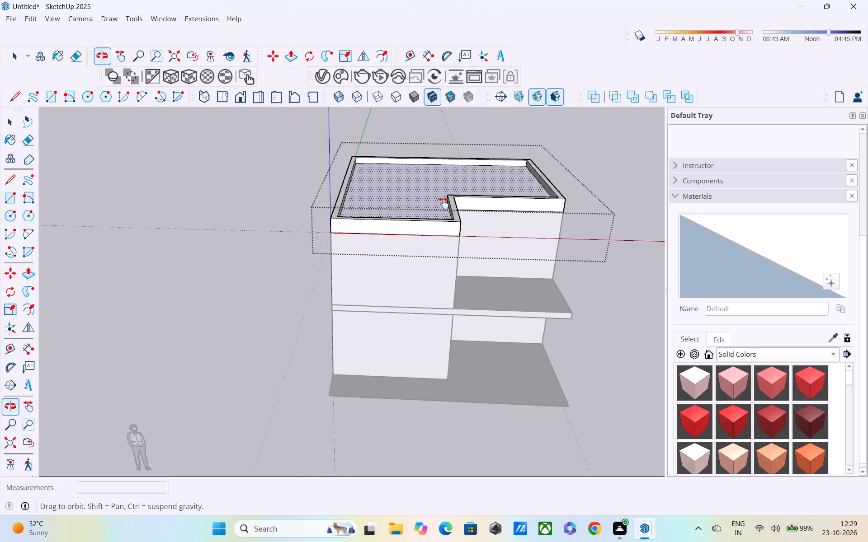
Check the finished parapet from above and from the front, and exit the roof slab.
{"action": "middle_click_drag", "start_coordinate": [443, 203], "coordinate": [458, 191], "text": "shift"}
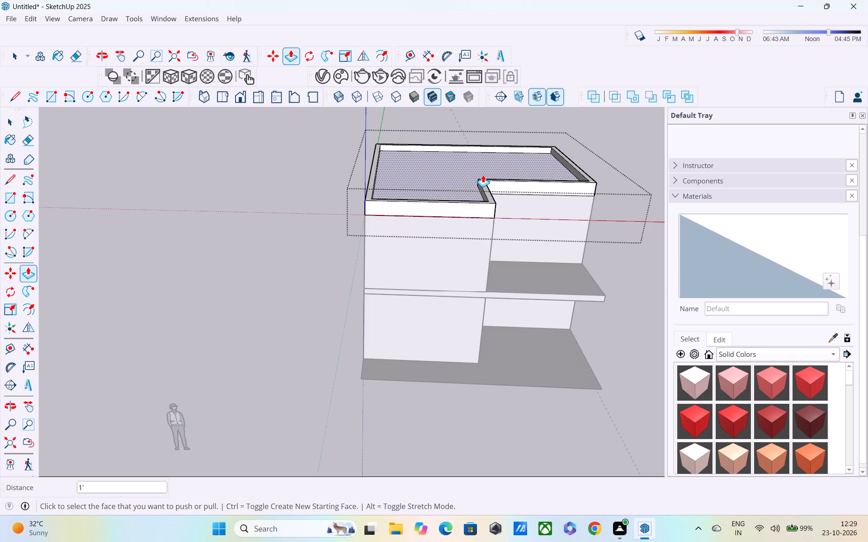
{"action": "middle_click_drag", "start_coordinate": [483, 179], "coordinate": [362, 224], "text": "shift"}
{"action": "scroll", "coordinate": [362, 224], "scroll_direction": "up", "scroll_amount": 4}
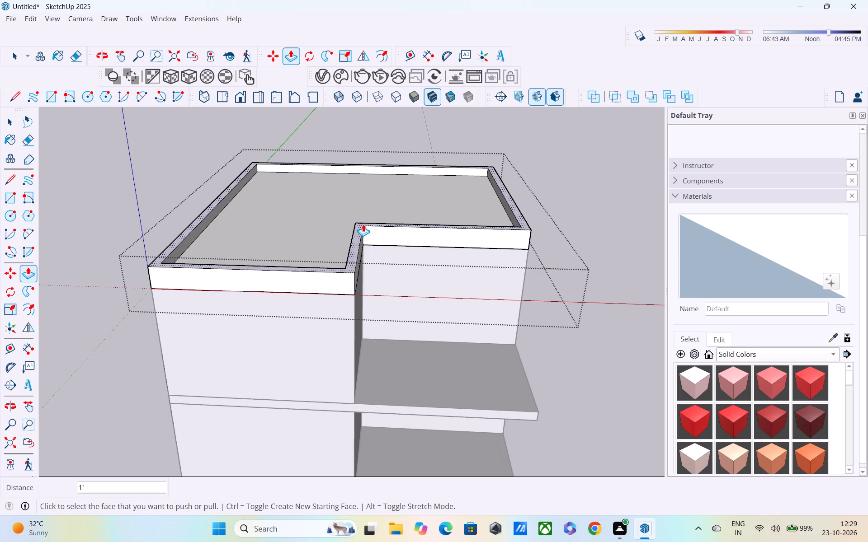
{"action": "middle_click_drag", "start_coordinate": [402, 215], "coordinate": [404, 131]}
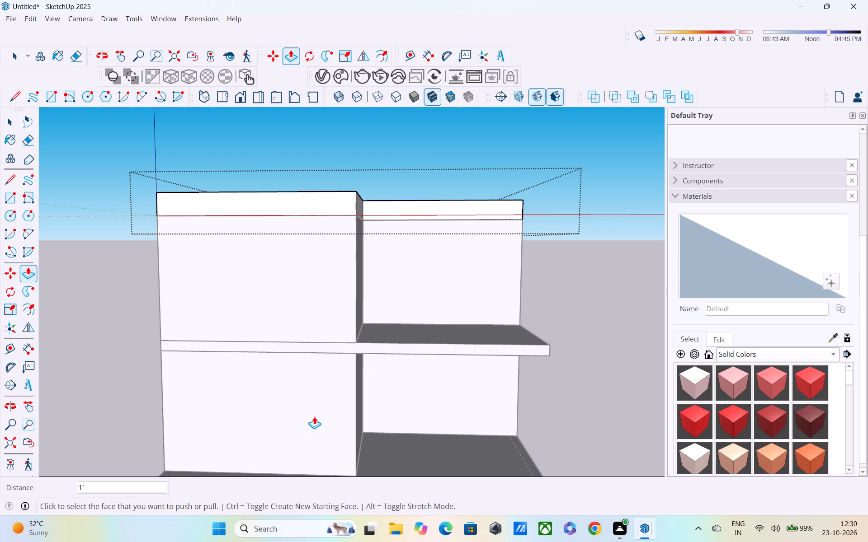
{"action": "key", "text": "space"}
{"action": "double_click", "coordinate": [102, 224]}
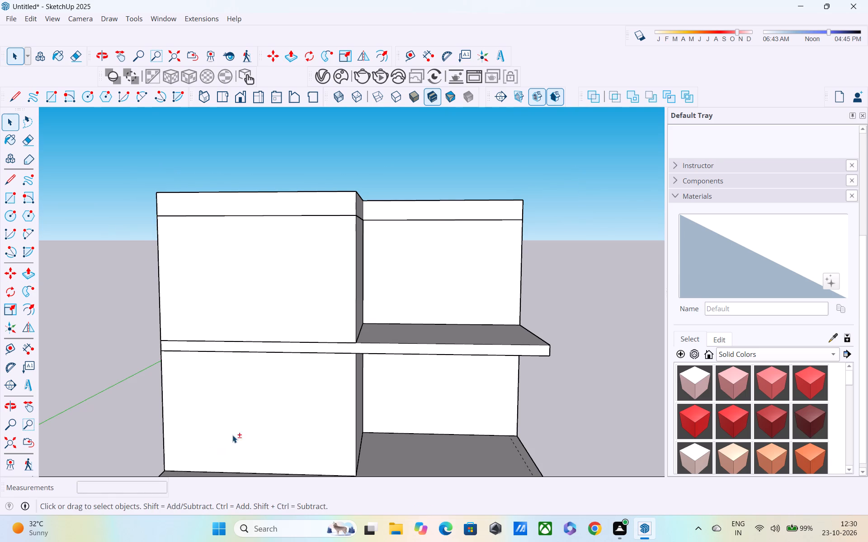
Examine the house's front facade around the intermediate slab and the ground-floor front room.
{"action": "middle_click_drag", "start_coordinate": [232, 435], "coordinate": [333, 304], "text": "shift"}
{"action": "middle_click_drag", "start_coordinate": [355, 326], "coordinate": [274, 361]}
{"action": "middle_click", "coordinate": [370, 270]}
{"action": "scroll", "coordinate": [370, 270], "scroll_direction": "up", "scroll_amount": 2}
{"action": "scroll", "coordinate": [370, 270], "scroll_direction": "down", "scroll_amount": 1}
{"action": "middle_click_drag", "start_coordinate": [370, 270], "coordinate": [368, 237]}
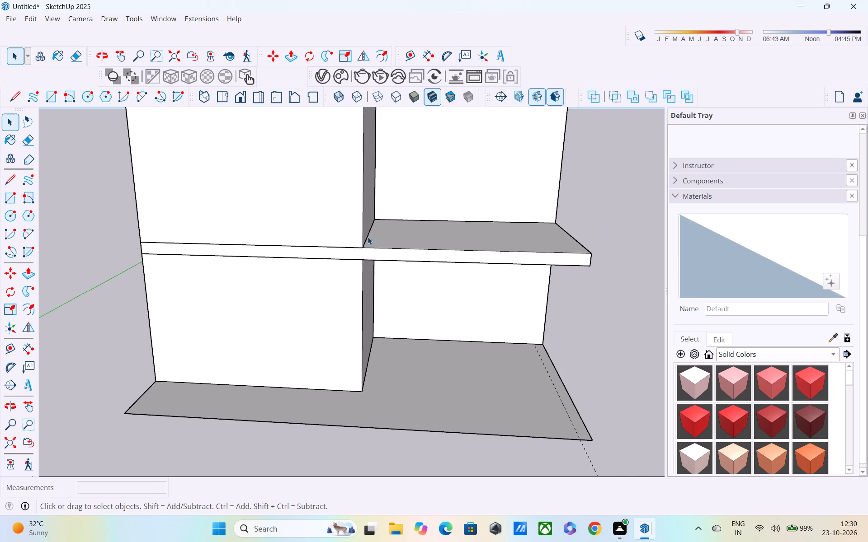
{"action": "middle_click_drag", "start_coordinate": [368, 237], "coordinate": [354, 208]}
{"action": "middle_click_drag", "start_coordinate": [356, 335], "coordinate": [339, 284]}
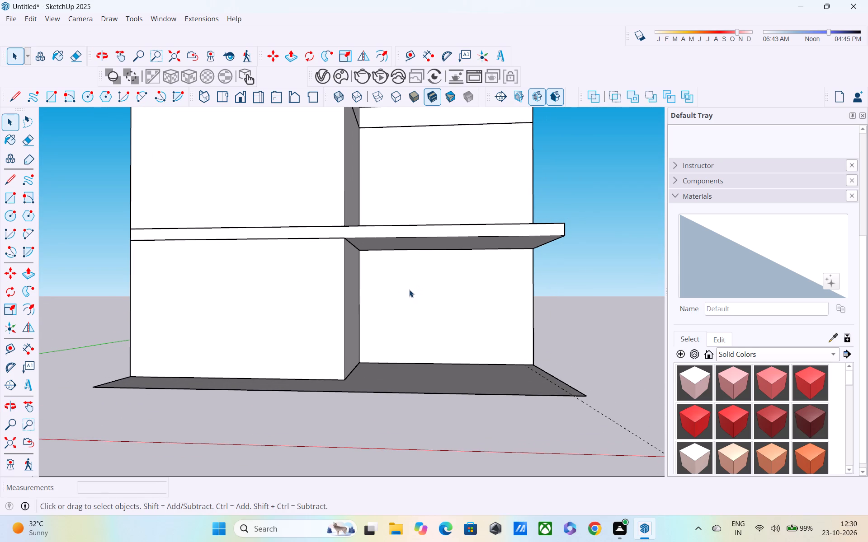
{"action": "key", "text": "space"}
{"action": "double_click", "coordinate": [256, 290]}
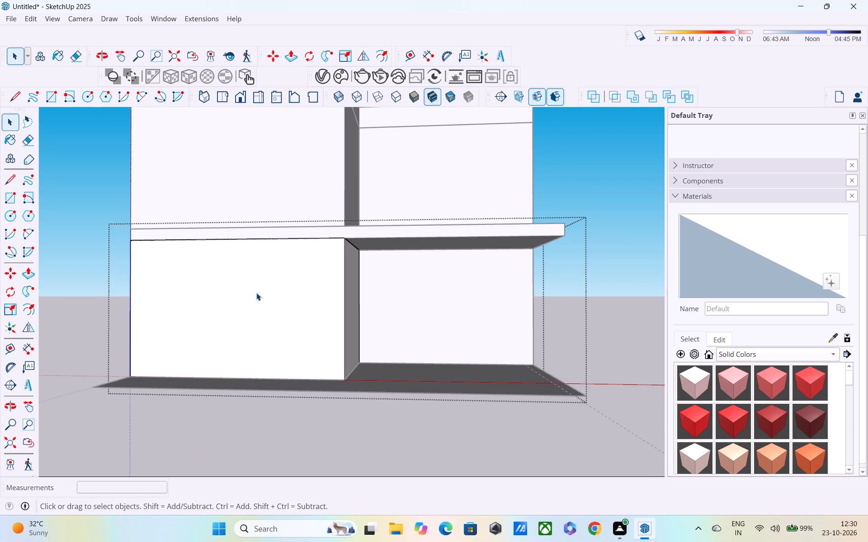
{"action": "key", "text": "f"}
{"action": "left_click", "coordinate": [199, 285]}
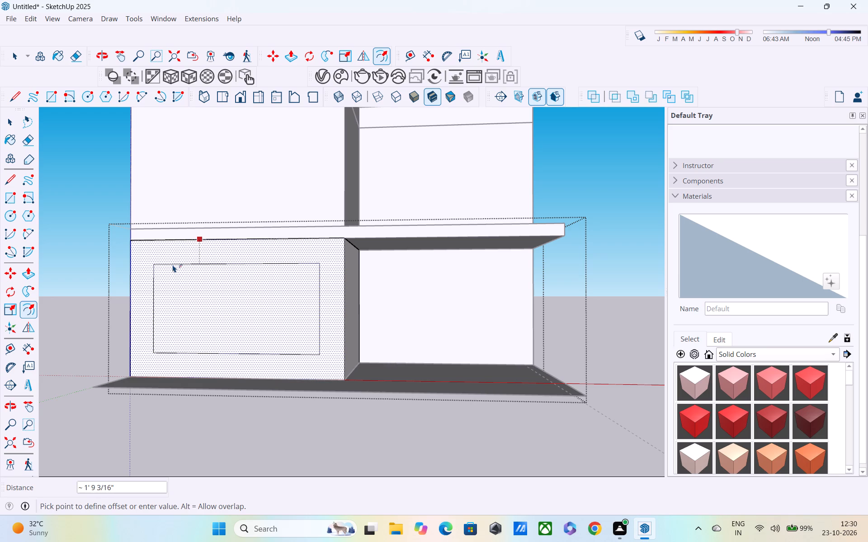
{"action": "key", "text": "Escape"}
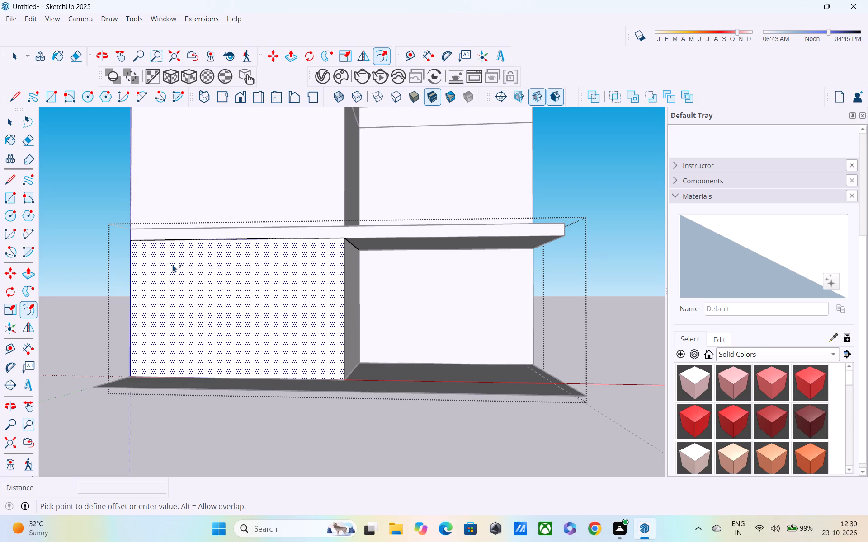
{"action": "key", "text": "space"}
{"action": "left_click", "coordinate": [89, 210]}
Open the ground-floor walls for editing and place a vertical guide 1' in from the front wall's left edge.
{"action": "double_click", "coordinate": [217, 312]}
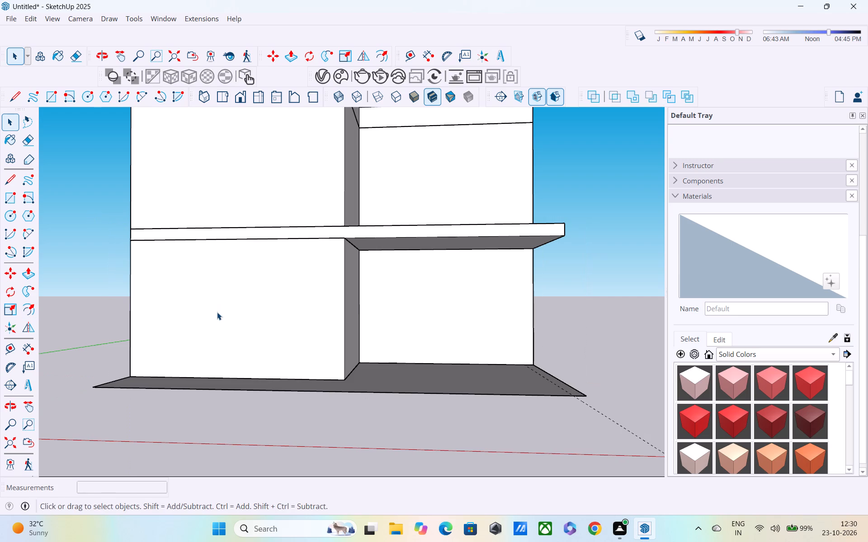
{"action": "key", "text": "t"}
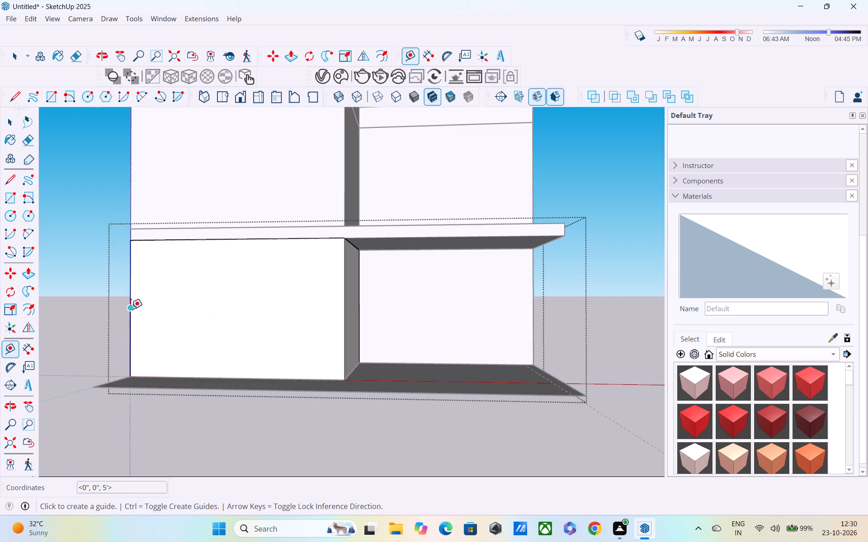
{"action": "left_click", "coordinate": [129, 304]}
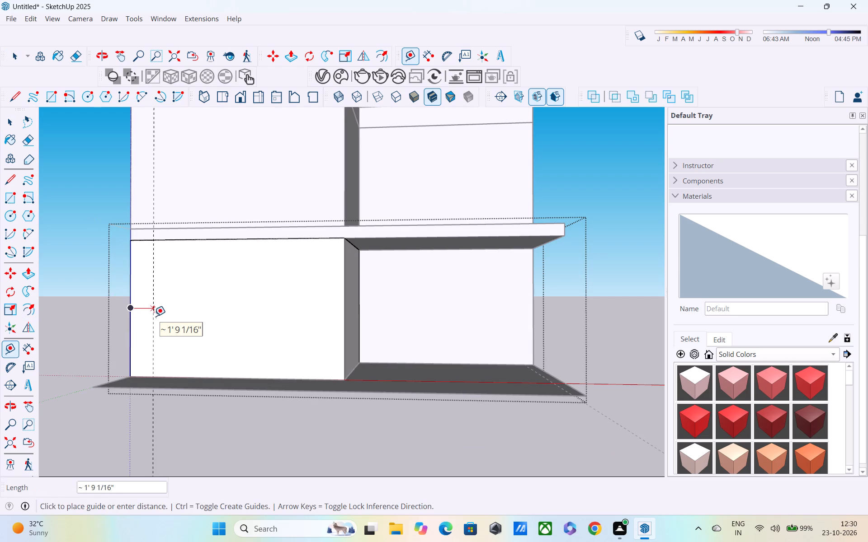
{"action": "type", "text": "1'"}
{"action": "key", "text": "Return"}
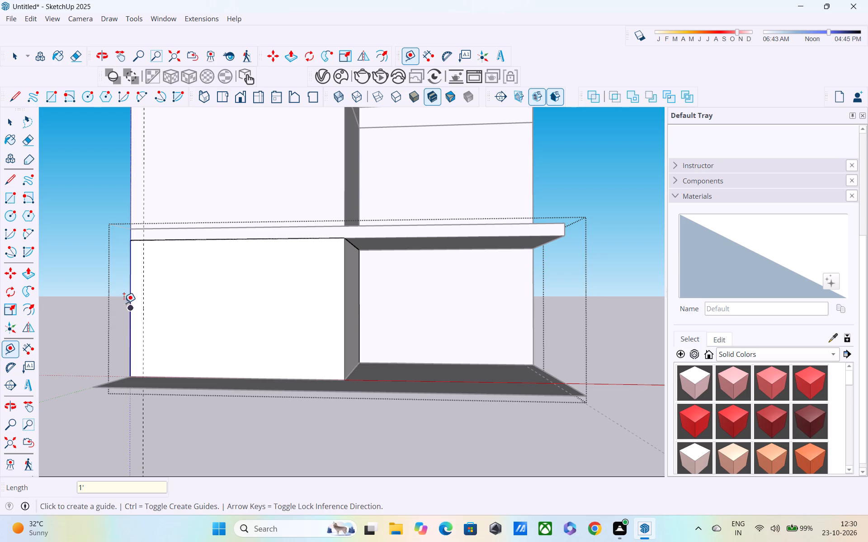
Place a vertical guide on the front wall 8' right of the first one, and another 2' beyond it.
{"action": "left_click", "coordinate": [143, 307]}
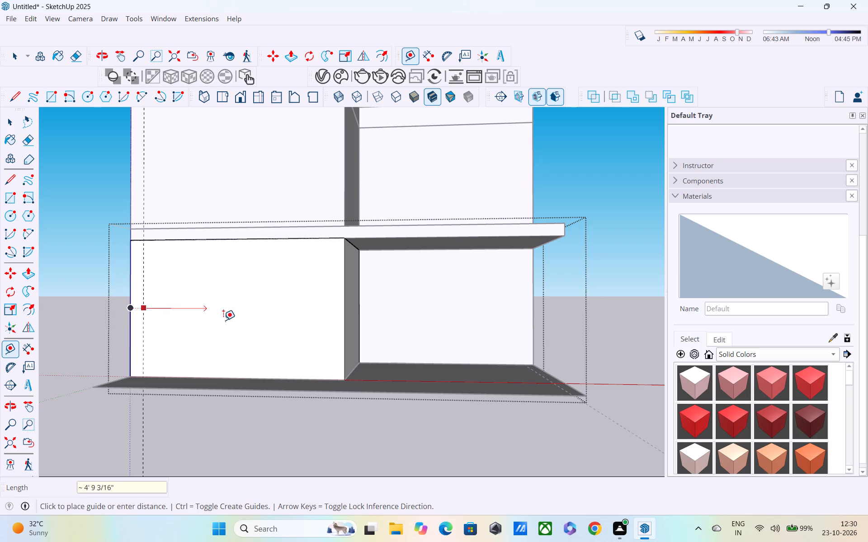
{"action": "key", "text": "Escape"}
{"action": "left_click", "coordinate": [144, 273]}
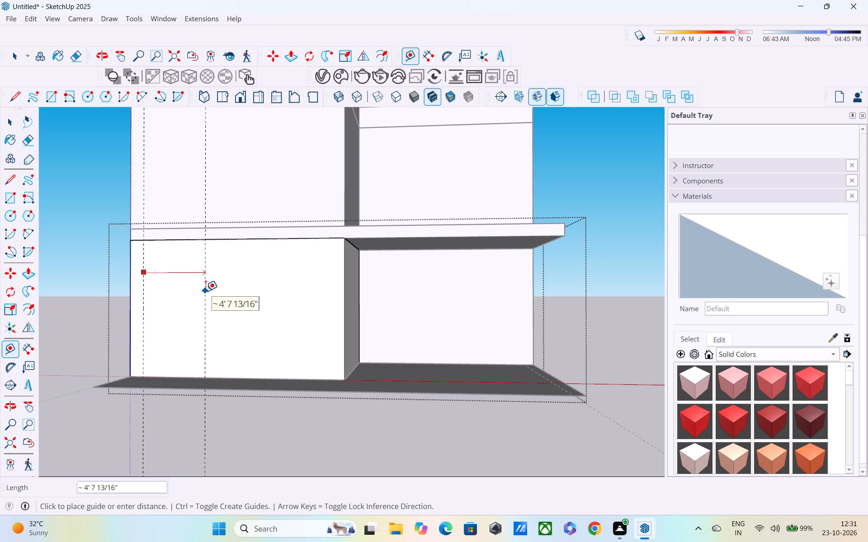
{"action": "type", "text": "8'"}
{"action": "key", "text": "Return"}
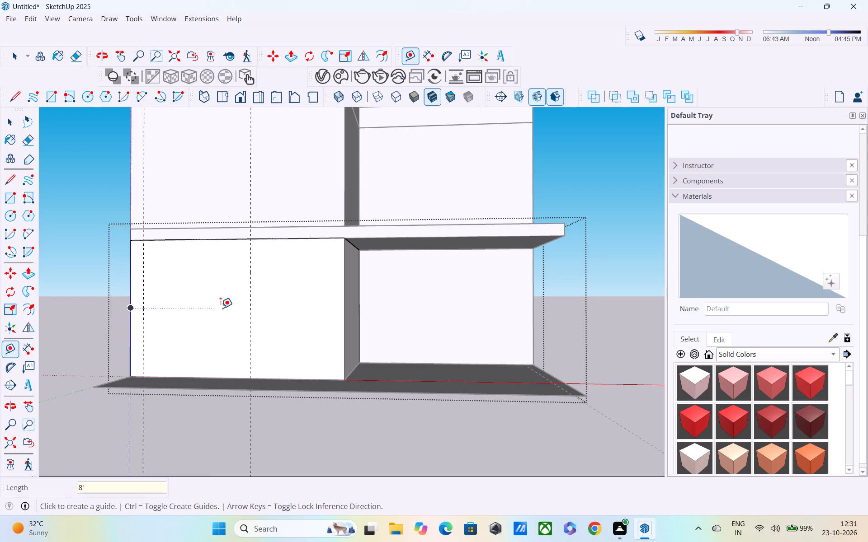
{"action": "left_click", "coordinate": [251, 322]}
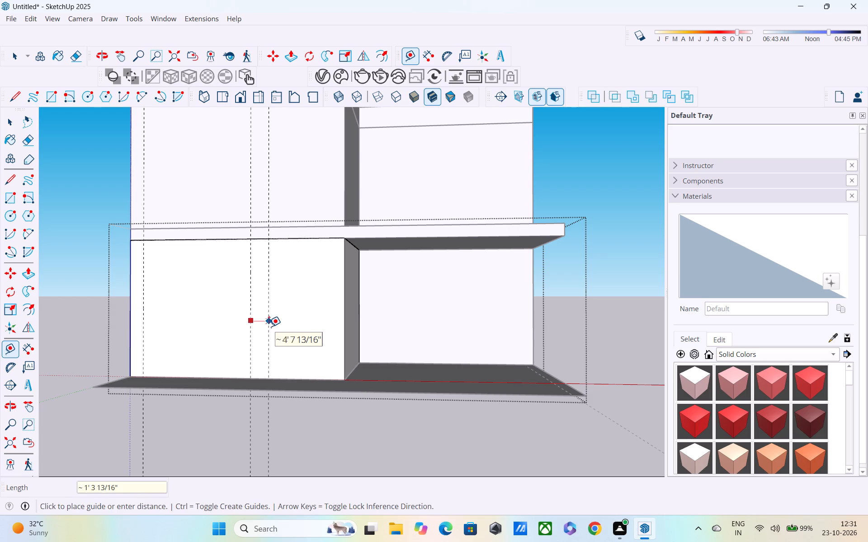
{"action": "type", "text": "2'"}
{"action": "key", "text": "Return"}
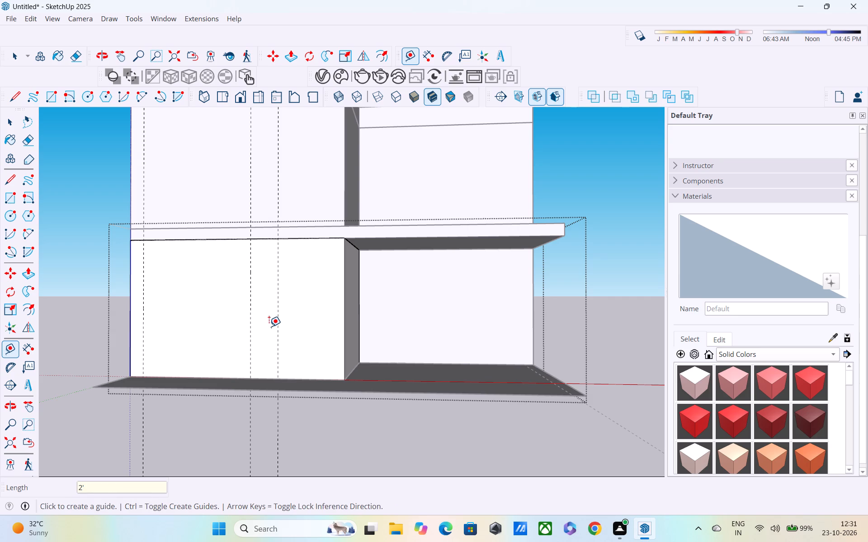
Measure the distance between the two outermost vertical guides on the ground-floor front wall.
{"action": "middle_click_drag", "start_coordinate": [325, 354], "coordinate": [369, 357]}
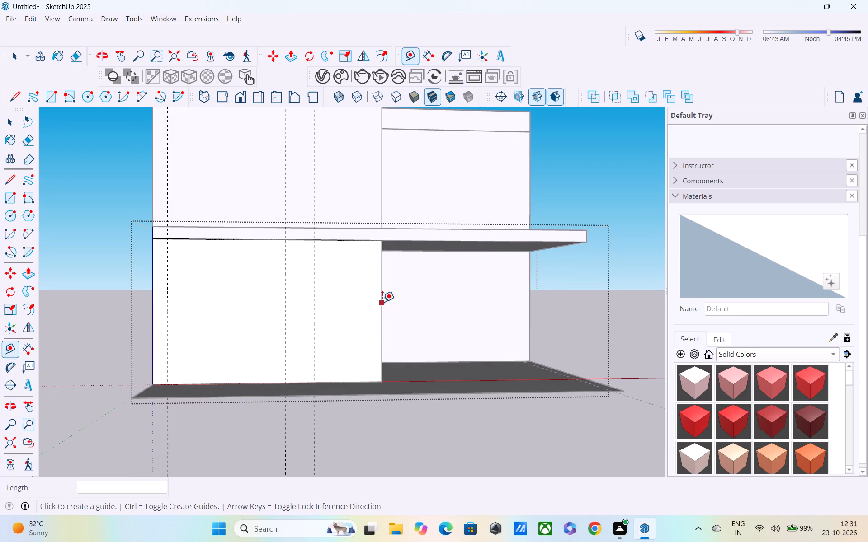
{"action": "left_click", "coordinate": [314, 380]}
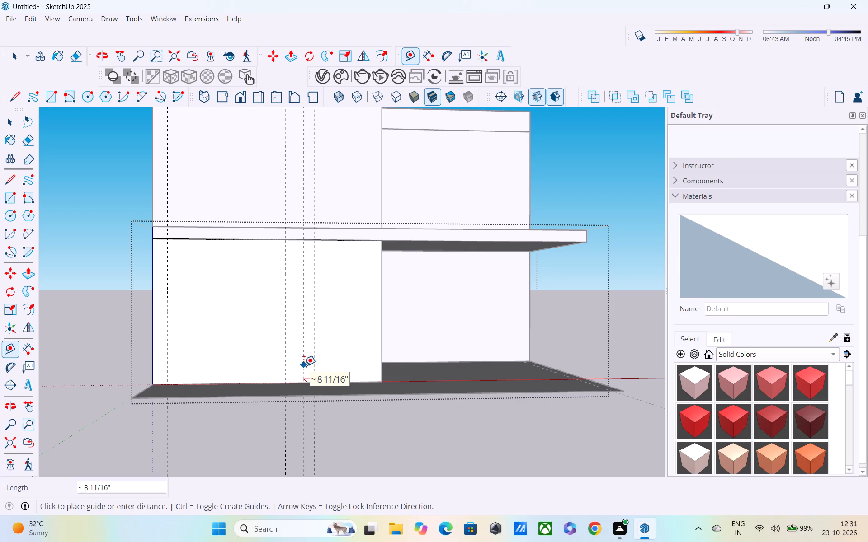
{"action": "key", "text": "Escape"}
{"action": "left_click", "coordinate": [165, 364]}
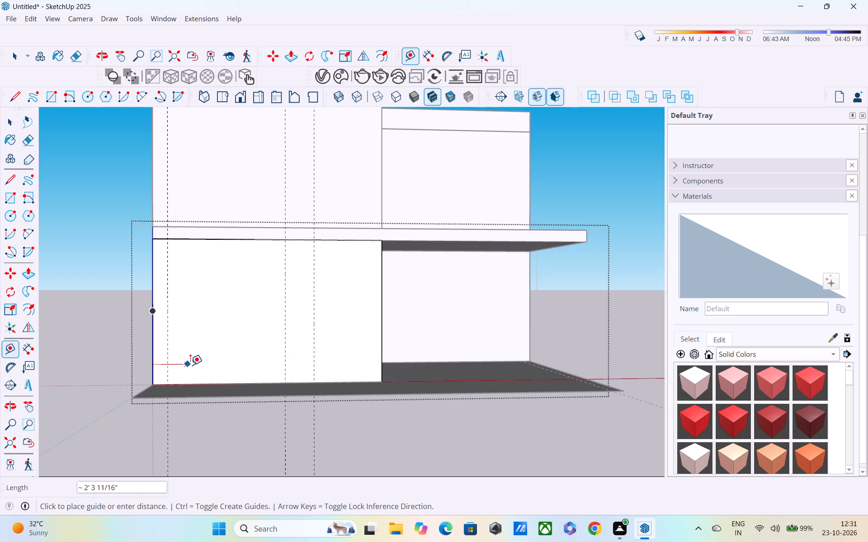
{"action": "key", "text": "Escape"}
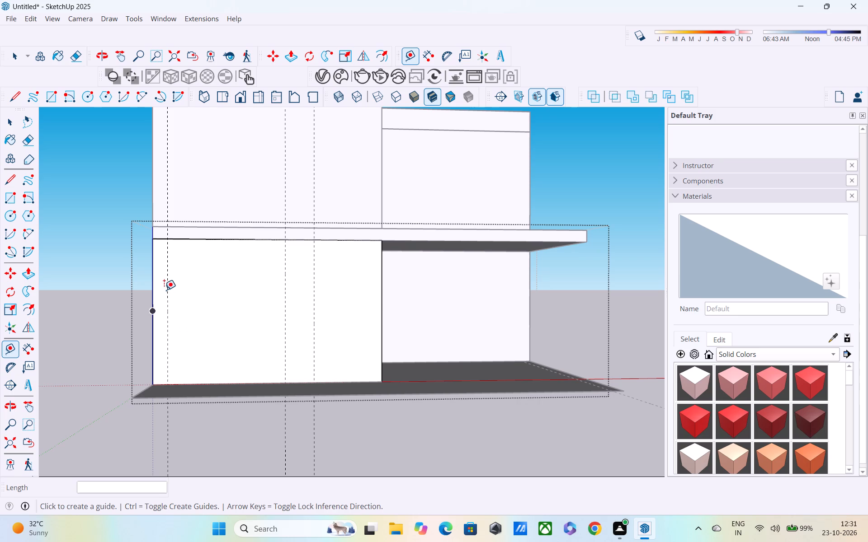
{"action": "left_click", "coordinate": [168, 283]}
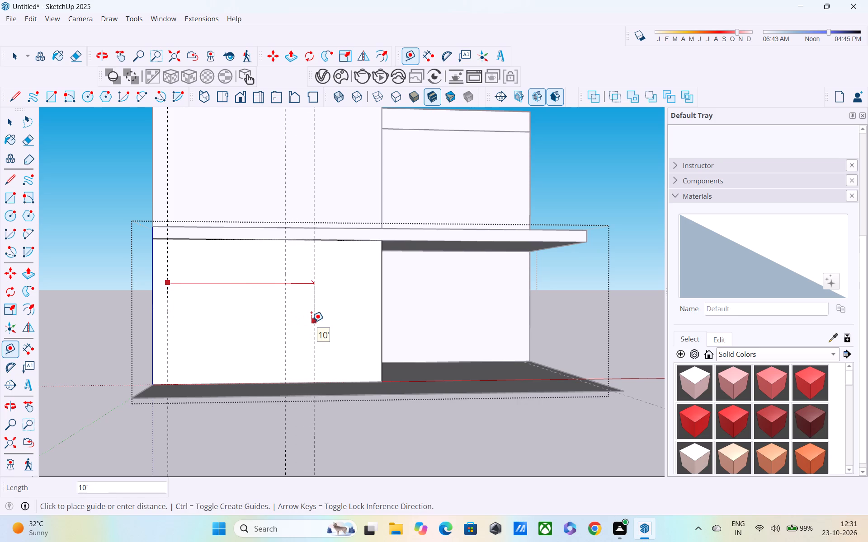
{"action": "key", "text": "Escape"}
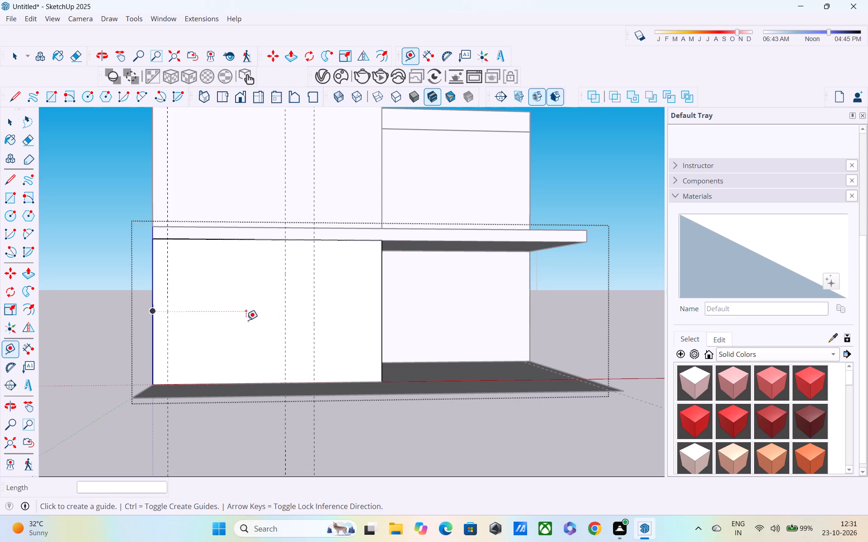
Delete the middle vertical guide on the ground-floor front wall, keeping the two outer ones.
{"action": "middle_click_drag", "start_coordinate": [248, 323], "coordinate": [263, 378]}
{"action": "key", "text": "c"}
{"action": "key", "text": "space"}
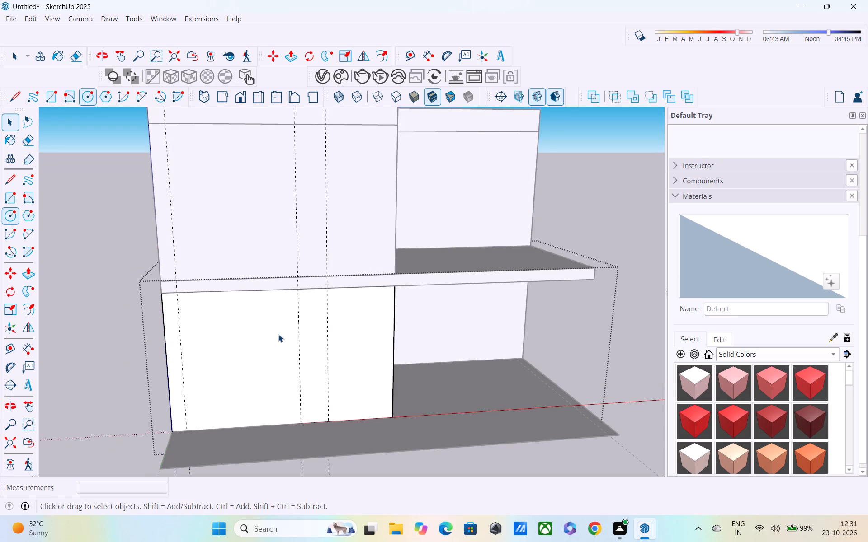
{"action": "left_click", "coordinate": [297, 318]}
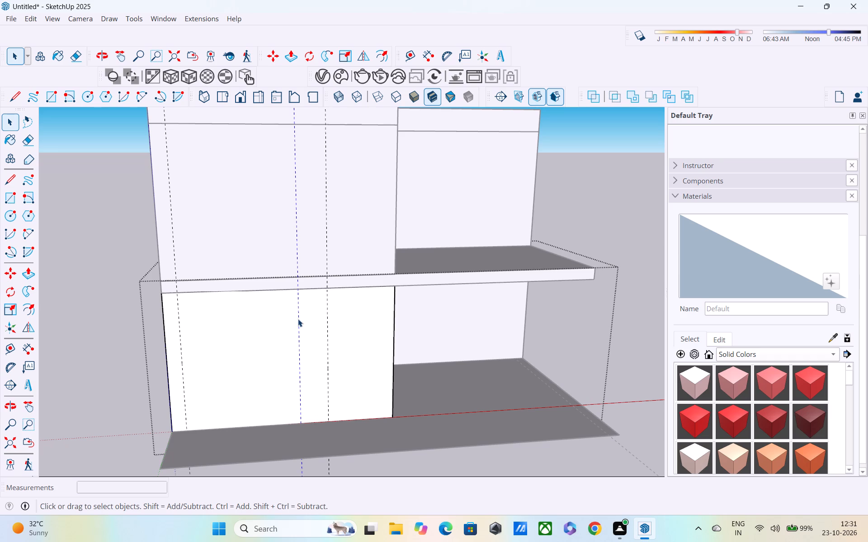
{"action": "key", "text": "Delete"}
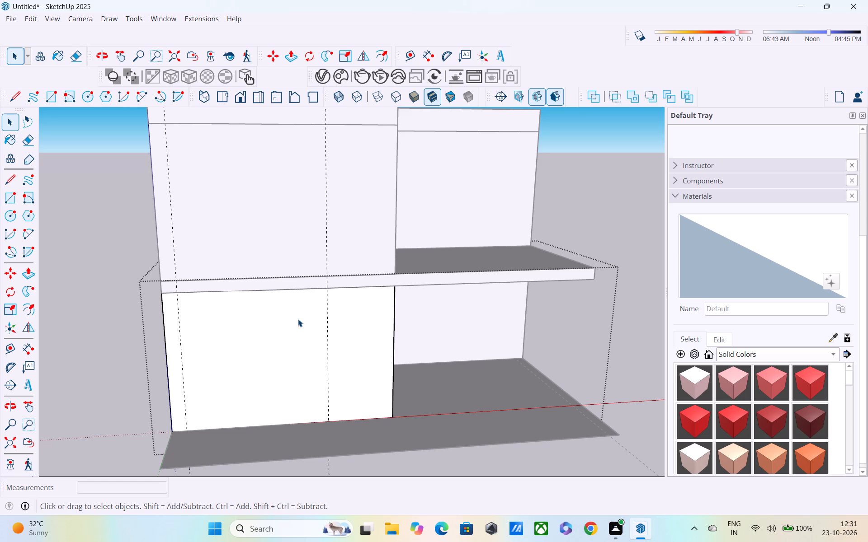
Place a horizontal guide 9" below the top edge of the ground-floor front wall.
{"action": "key", "text": "t"}
{"action": "middle_click_drag", "start_coordinate": [334, 333], "coordinate": [332, 272]}
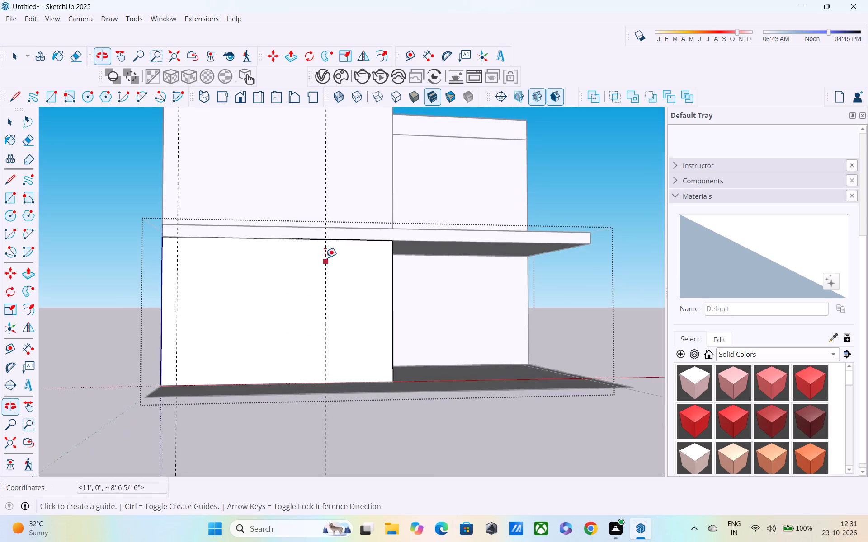
{"action": "scroll", "coordinate": [317, 238], "scroll_direction": "up", "scroll_amount": 2}
{"action": "left_click", "coordinate": [303, 240]}
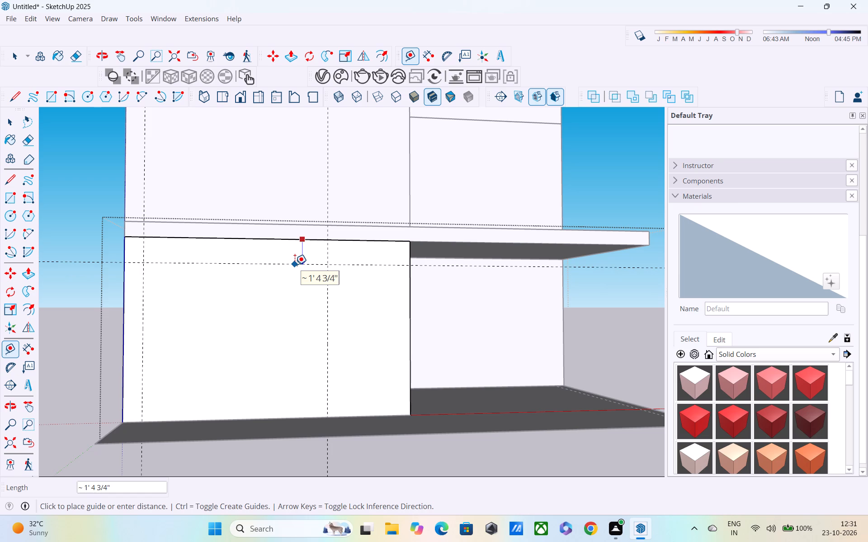
{"action": "type", "text": "9\""}
{"action": "key", "text": "Return"}
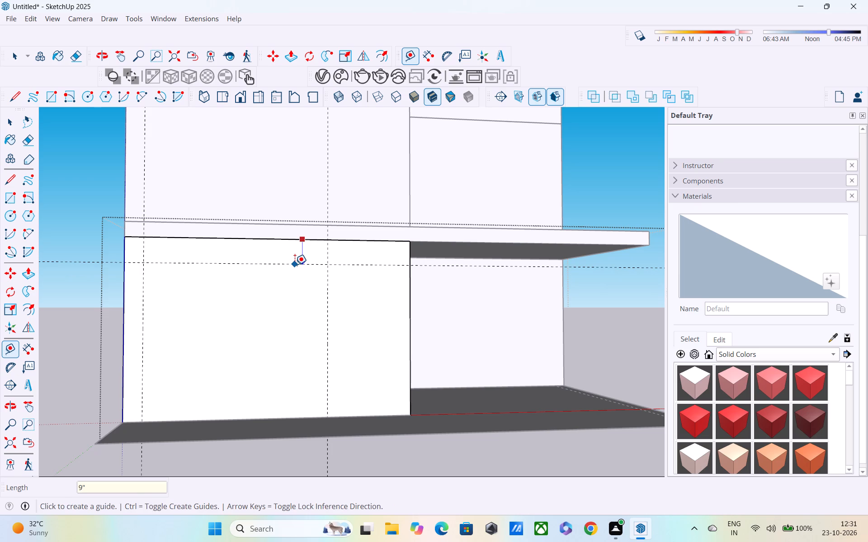
Place a horizontal guide 6" above the bottom edge of the ground-floor front wall.
{"action": "middle_click_drag", "start_coordinate": [304, 257], "coordinate": [312, 233]}
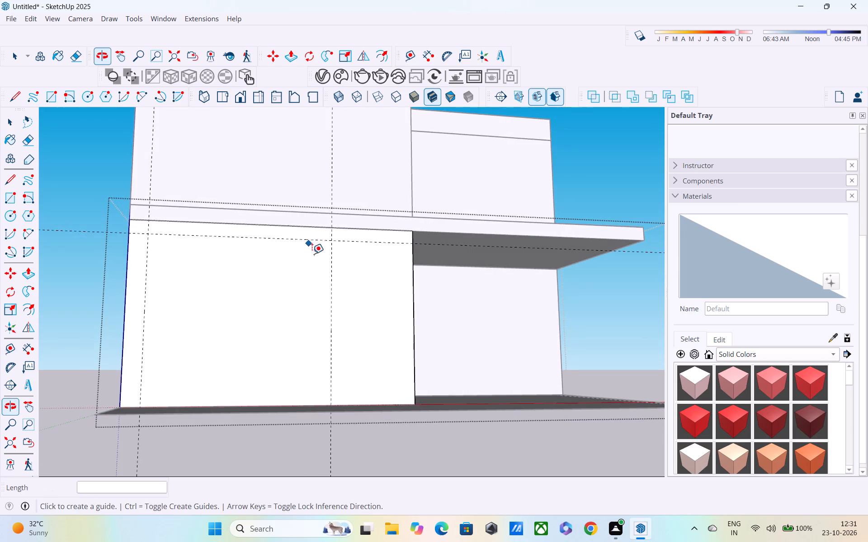
{"action": "scroll", "coordinate": [302, 360], "scroll_direction": "up", "scroll_amount": 1}
{"action": "left_click", "coordinate": [274, 410]}
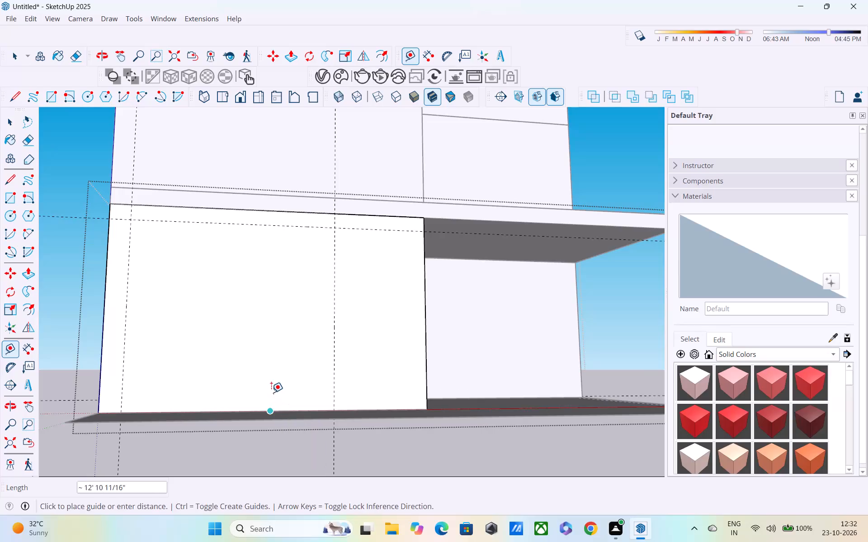
{"action": "type", "text": "6\""}
{"action": "key", "text": "Return"}
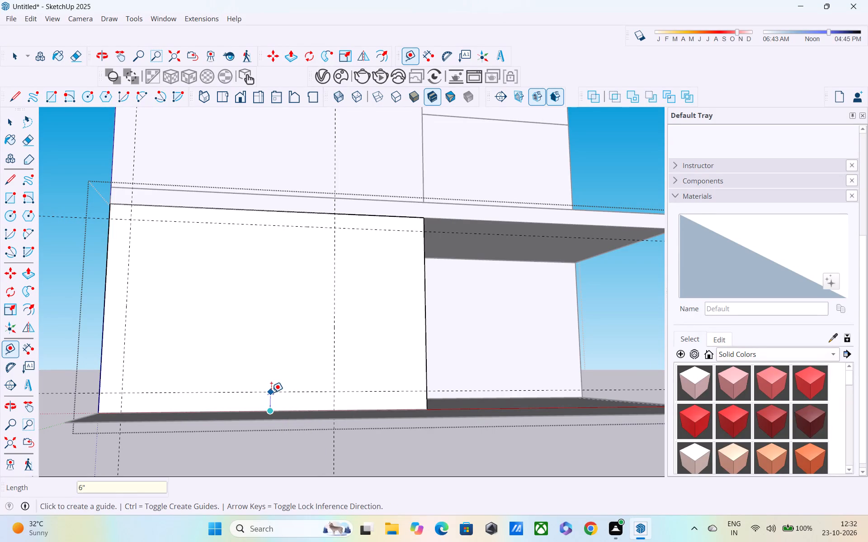
Draw a 10' by 8' 9" rectangle on the ground-floor front wall between the guide intersections.
{"action": "middle_click_drag", "start_coordinate": [271, 394], "coordinate": [271, 434]}
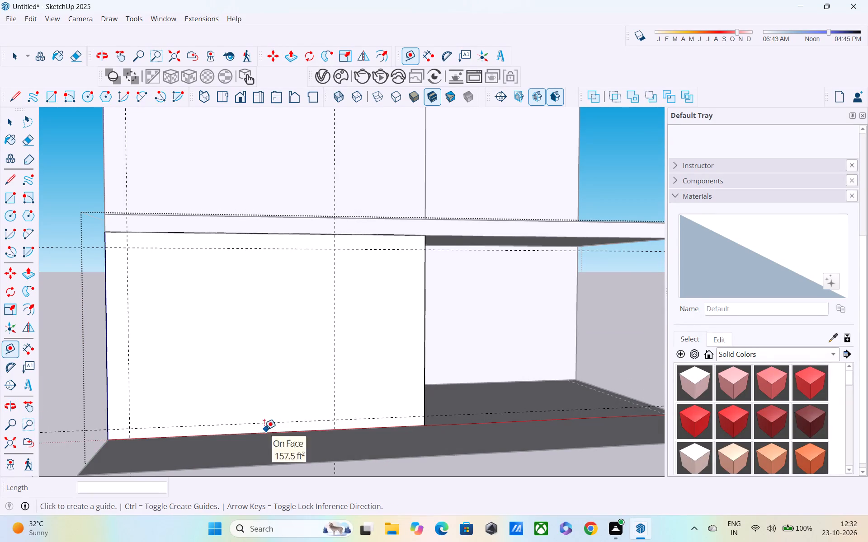
{"action": "key", "text": "r"}
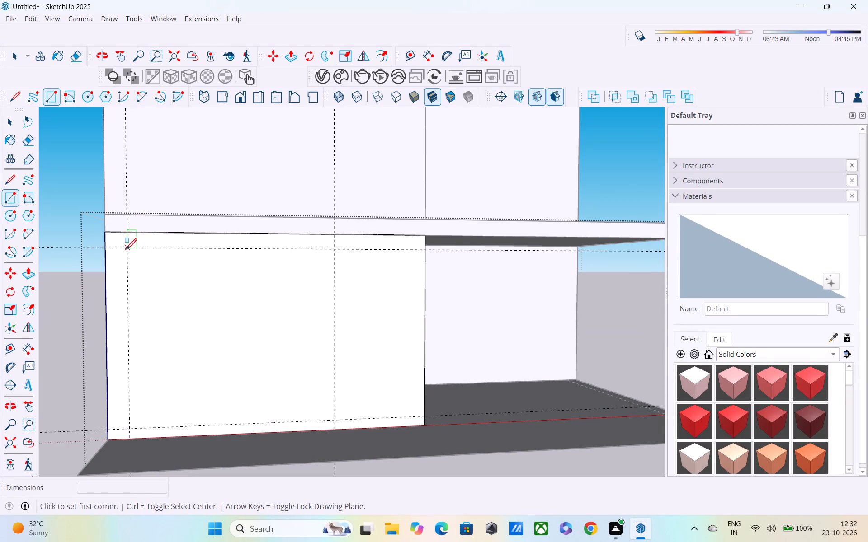
{"action": "left_click", "coordinate": [126, 250]}
{"action": "left_click", "coordinate": [337, 421]}
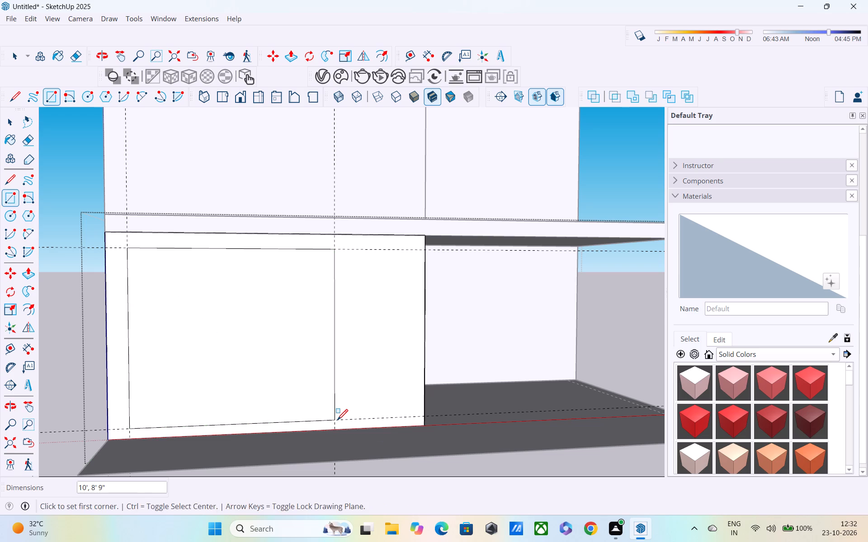
{"action": "key", "text": "space"}
Draw short vertical lines joining the rectangle's inner-side top and bottom corners to the wall's top and bottom edges.
{"action": "middle_click_drag", "start_coordinate": [256, 395], "coordinate": [189, 415]}
{"action": "key", "text": "space"}
{"action": "key", "text": "p"}
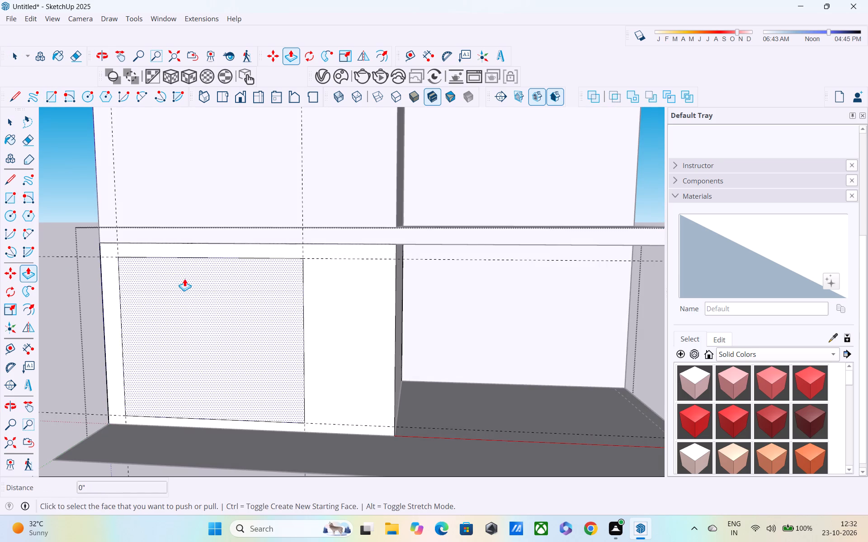
{"action": "key", "text": "space"}
{"action": "key", "text": "l"}
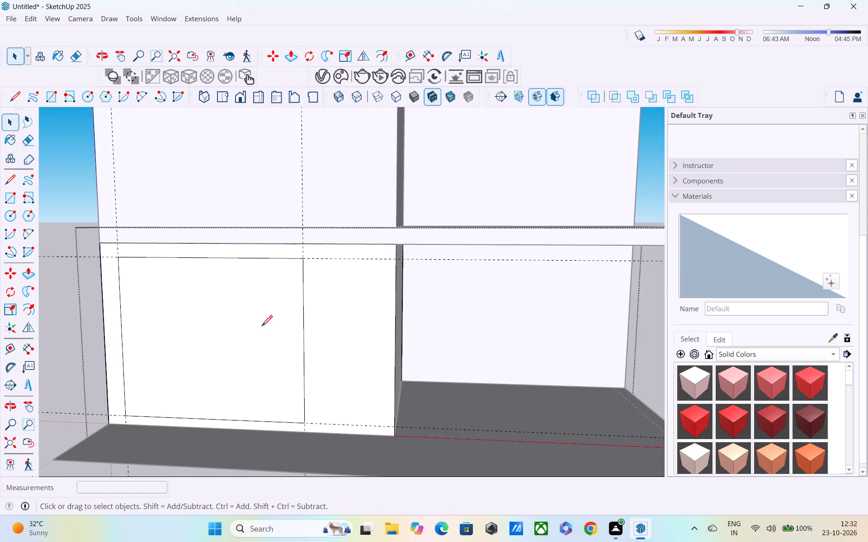
{"action": "left_click", "coordinate": [301, 261]}
{"action": "left_click", "coordinate": [301, 246]}
{"action": "middle_click_drag", "start_coordinate": [296, 282], "coordinate": [356, 273]}
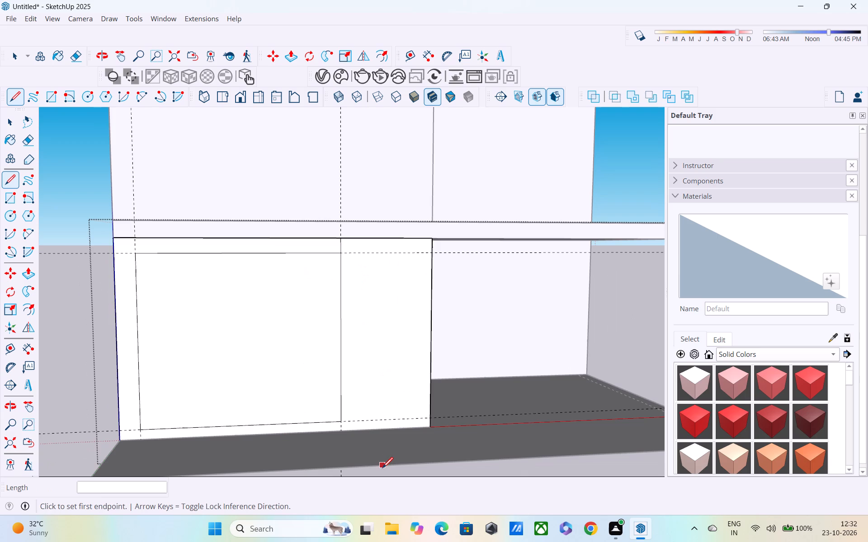
{"action": "left_click", "coordinate": [341, 422]}
{"action": "left_click", "coordinate": [340, 431]}
{"action": "key", "text": "space"}
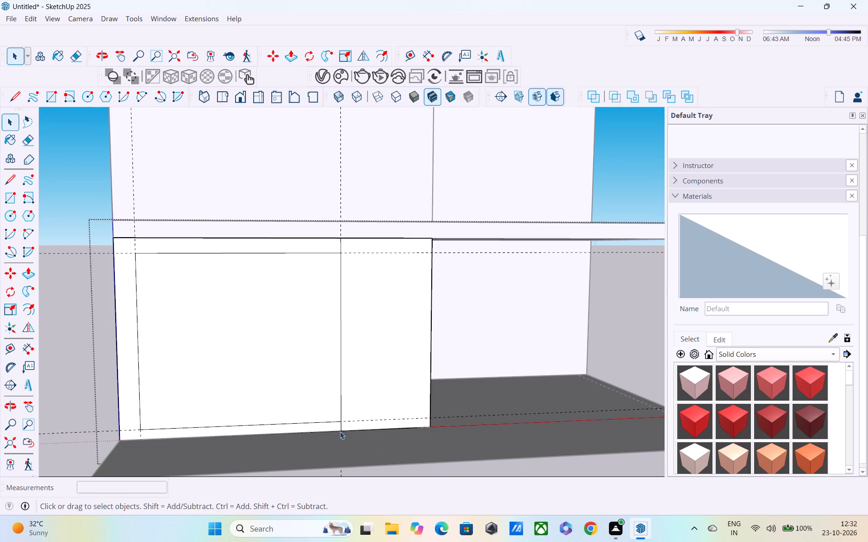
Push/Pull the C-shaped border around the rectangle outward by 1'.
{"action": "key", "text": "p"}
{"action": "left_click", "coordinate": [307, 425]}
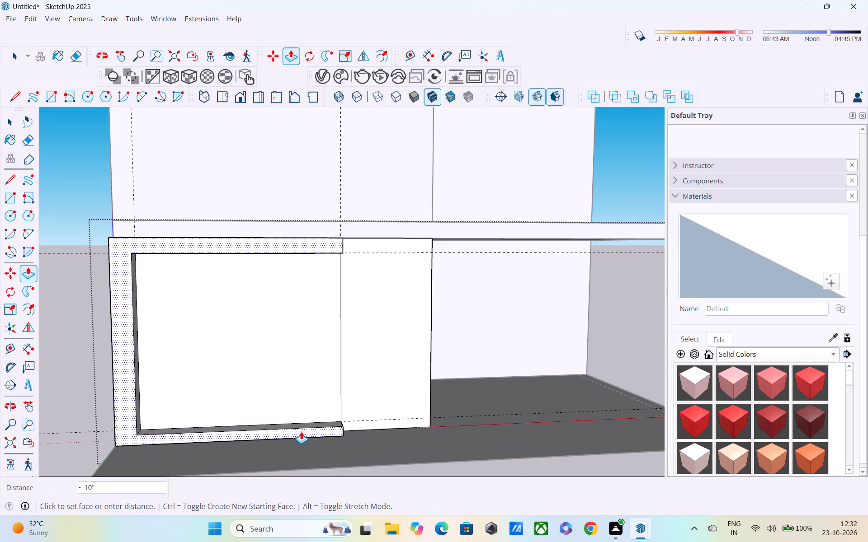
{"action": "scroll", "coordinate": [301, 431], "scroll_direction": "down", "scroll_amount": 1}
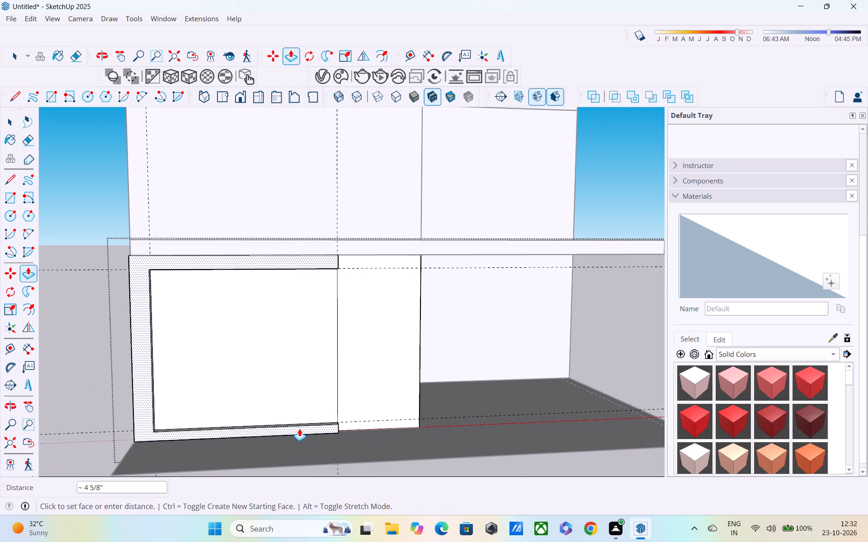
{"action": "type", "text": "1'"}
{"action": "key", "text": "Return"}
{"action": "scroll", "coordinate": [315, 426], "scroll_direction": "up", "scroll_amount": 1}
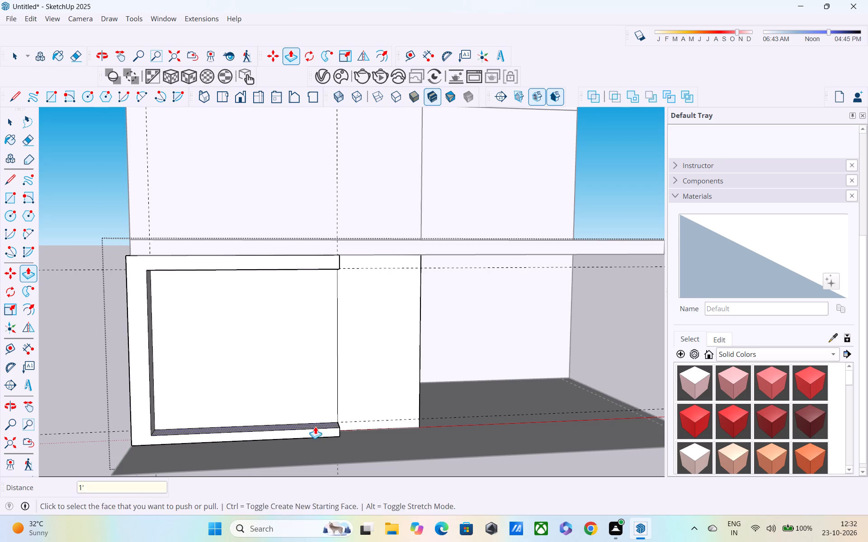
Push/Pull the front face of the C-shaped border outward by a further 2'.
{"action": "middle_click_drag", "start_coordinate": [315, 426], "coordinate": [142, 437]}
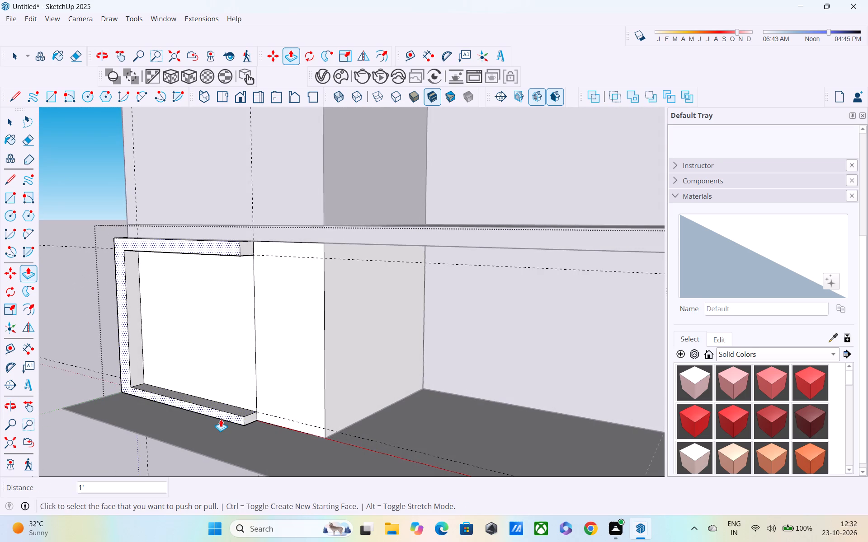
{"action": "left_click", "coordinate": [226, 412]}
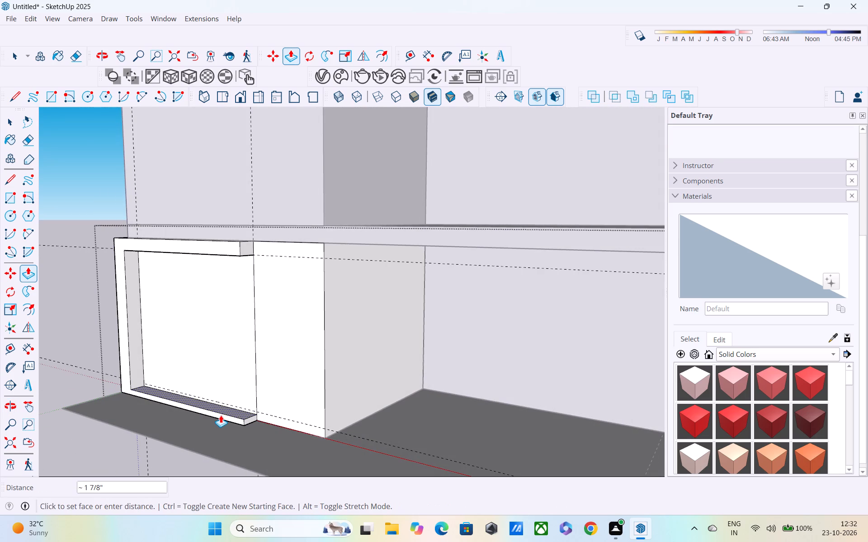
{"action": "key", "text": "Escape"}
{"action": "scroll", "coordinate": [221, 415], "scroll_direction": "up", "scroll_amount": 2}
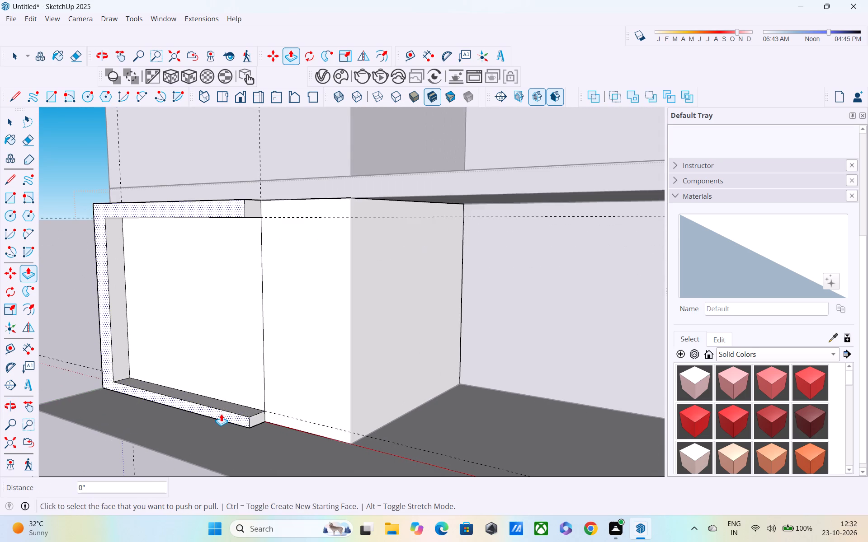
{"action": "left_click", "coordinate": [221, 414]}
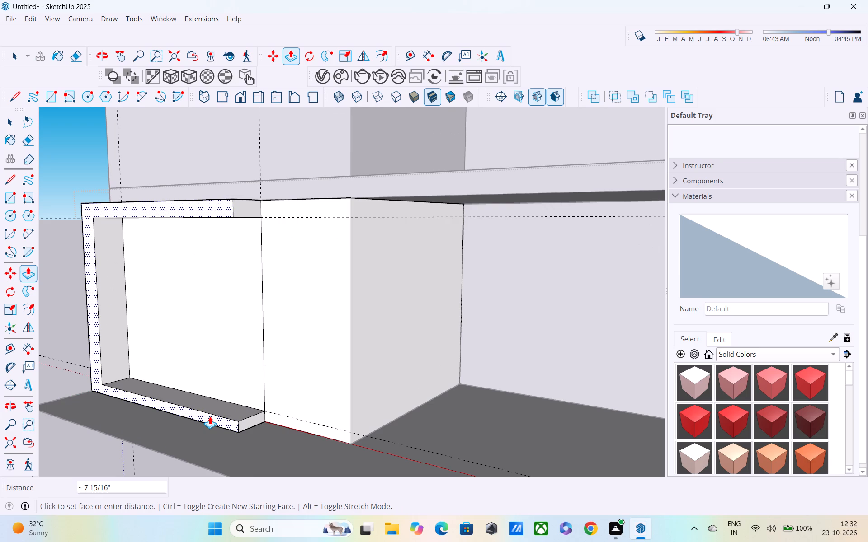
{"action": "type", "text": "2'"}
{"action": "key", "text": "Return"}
Examine the projecting C-shaped frame from several angles against the whole front of the house.
{"action": "scroll", "coordinate": [210, 416], "scroll_direction": "down", "scroll_amount": 2}
{"action": "middle_click_drag", "start_coordinate": [231, 413], "coordinate": [390, 383]}
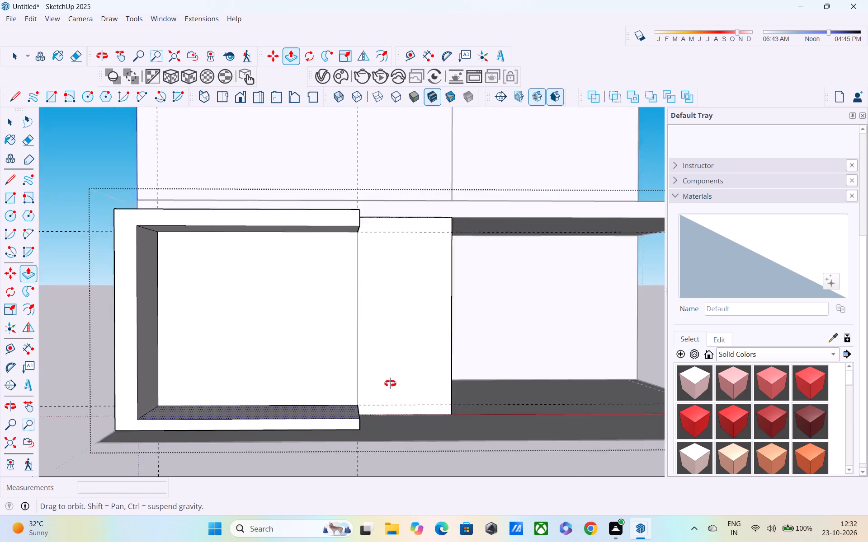
{"action": "middle_click_drag", "start_coordinate": [390, 383], "coordinate": [391, 383]}
{"action": "scroll", "coordinate": [391, 383], "scroll_direction": "down", "scroll_amount": 5}
{"action": "middle_click_drag", "start_coordinate": [391, 385], "coordinate": [256, 394]}
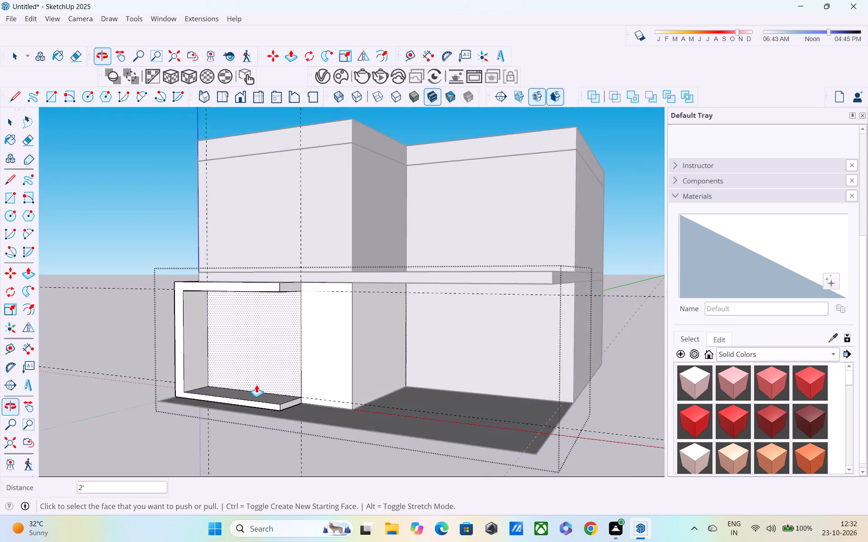
{"action": "scroll", "coordinate": [256, 383], "scroll_direction": "down", "scroll_amount": 3}
{"action": "middle_click_drag", "start_coordinate": [269, 383], "coordinate": [265, 388]}
{"action": "scroll", "coordinate": [292, 383], "scroll_direction": "up", "scroll_amount": 3}
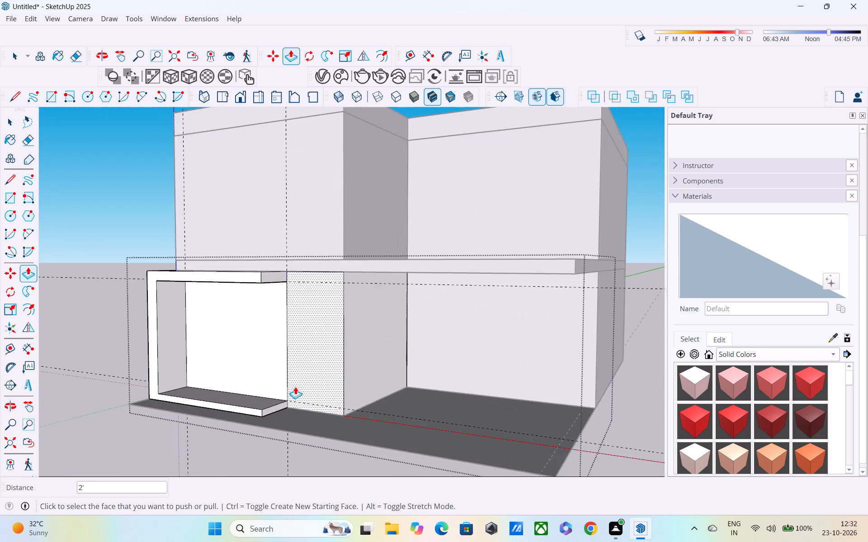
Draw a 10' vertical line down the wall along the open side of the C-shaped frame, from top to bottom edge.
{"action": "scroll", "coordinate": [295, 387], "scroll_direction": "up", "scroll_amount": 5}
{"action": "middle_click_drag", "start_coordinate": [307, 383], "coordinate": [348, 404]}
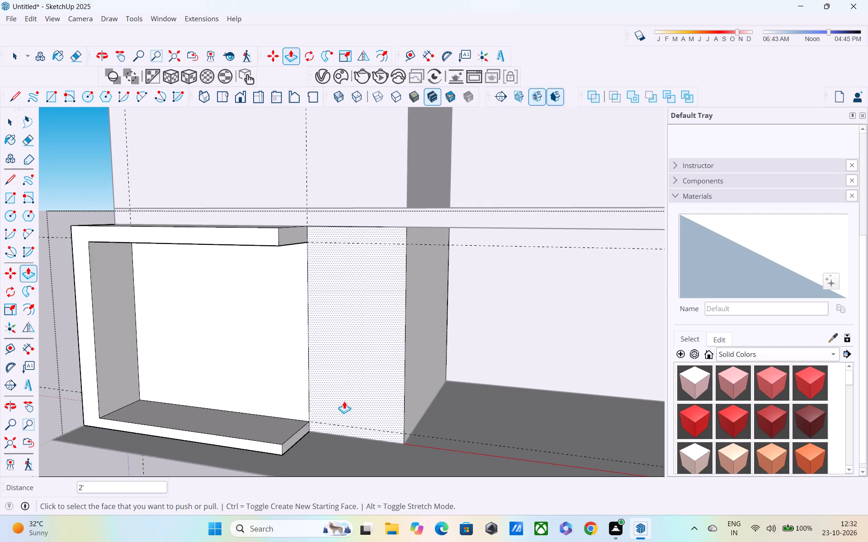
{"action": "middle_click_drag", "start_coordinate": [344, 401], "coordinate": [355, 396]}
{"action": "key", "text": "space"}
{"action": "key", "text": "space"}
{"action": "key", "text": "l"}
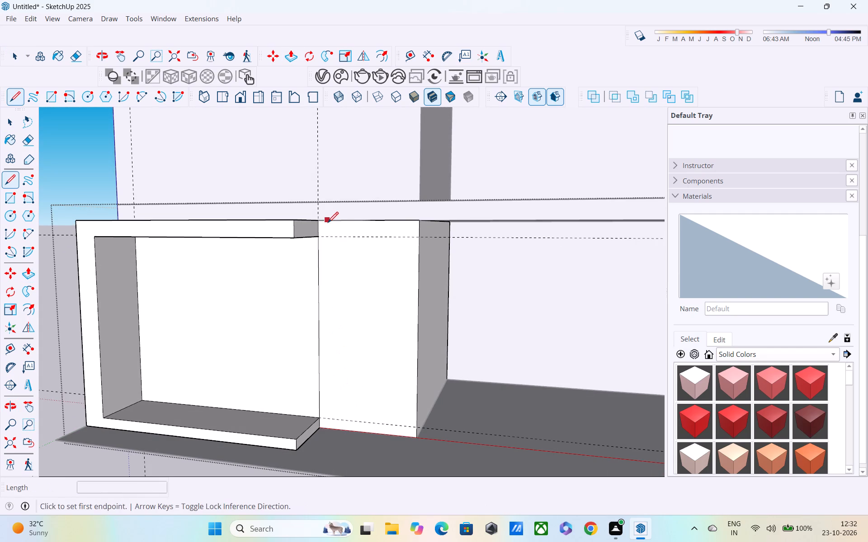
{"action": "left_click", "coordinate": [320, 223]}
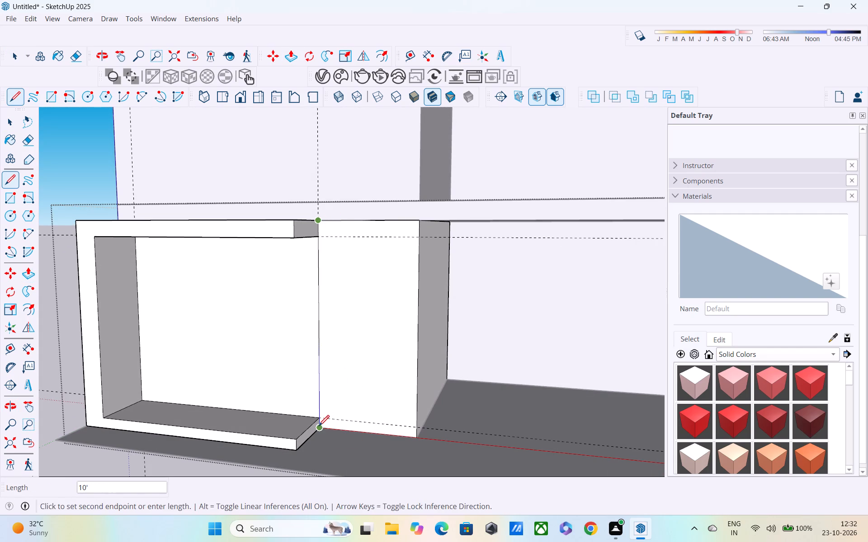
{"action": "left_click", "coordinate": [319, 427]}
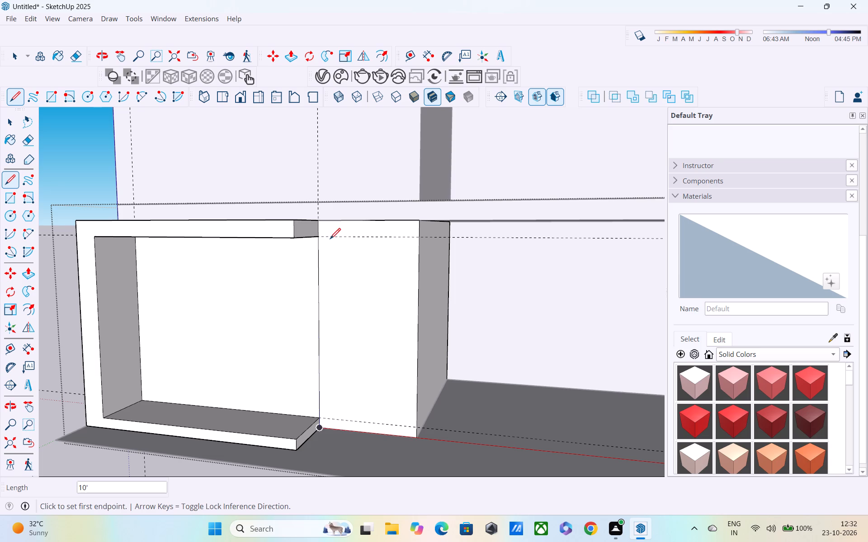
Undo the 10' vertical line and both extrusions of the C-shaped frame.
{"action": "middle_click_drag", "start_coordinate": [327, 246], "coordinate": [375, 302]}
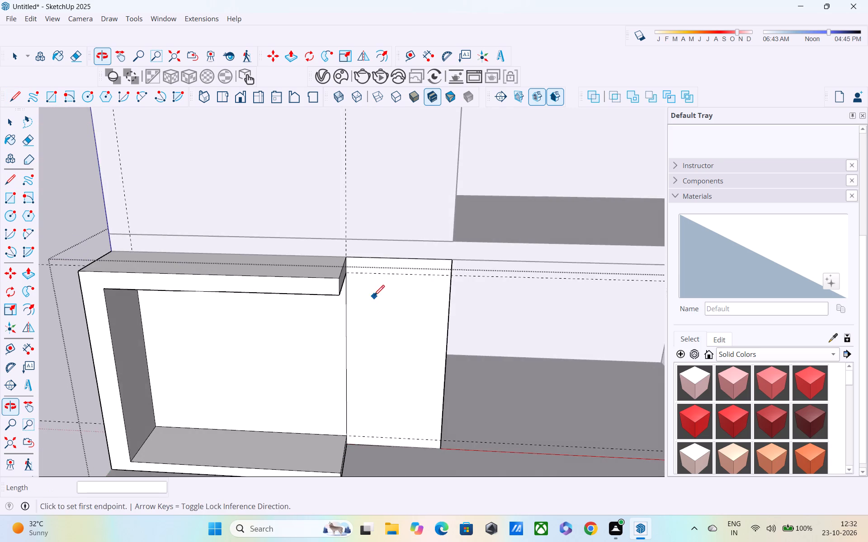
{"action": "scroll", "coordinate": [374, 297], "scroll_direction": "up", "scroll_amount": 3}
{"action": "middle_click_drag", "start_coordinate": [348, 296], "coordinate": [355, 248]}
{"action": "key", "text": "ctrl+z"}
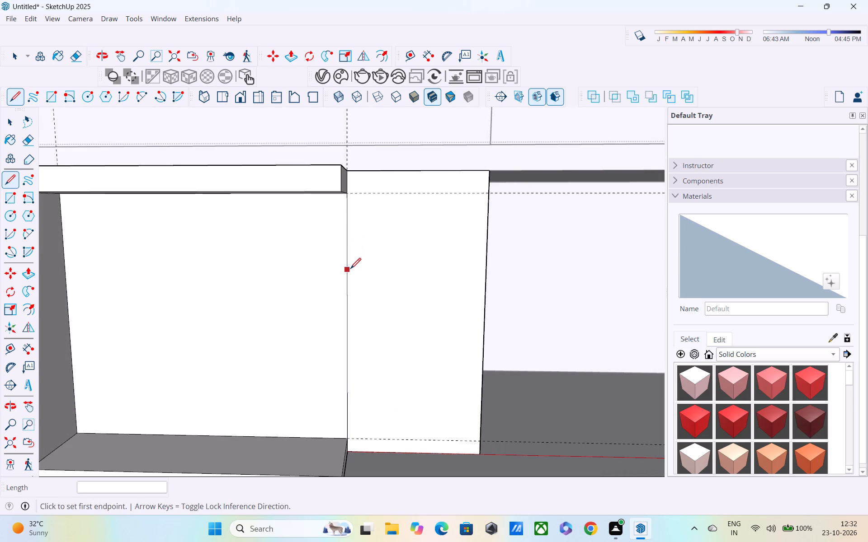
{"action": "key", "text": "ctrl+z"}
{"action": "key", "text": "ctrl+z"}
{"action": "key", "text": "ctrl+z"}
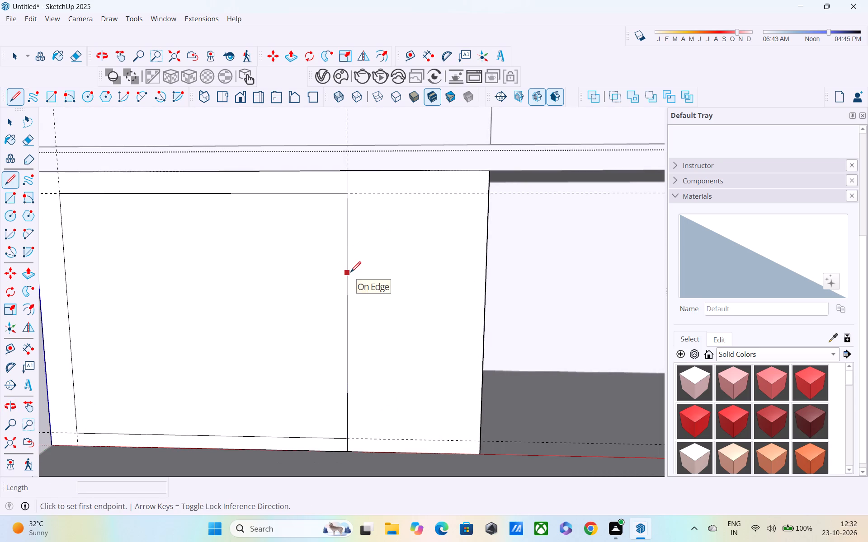
Place a vertical guide 9" inside the rectangle, offset from its vertical edge nearest the recessed porch.
{"action": "middle_click_drag", "start_coordinate": [356, 280], "coordinate": [389, 298]}
{"action": "key", "text": "space"}
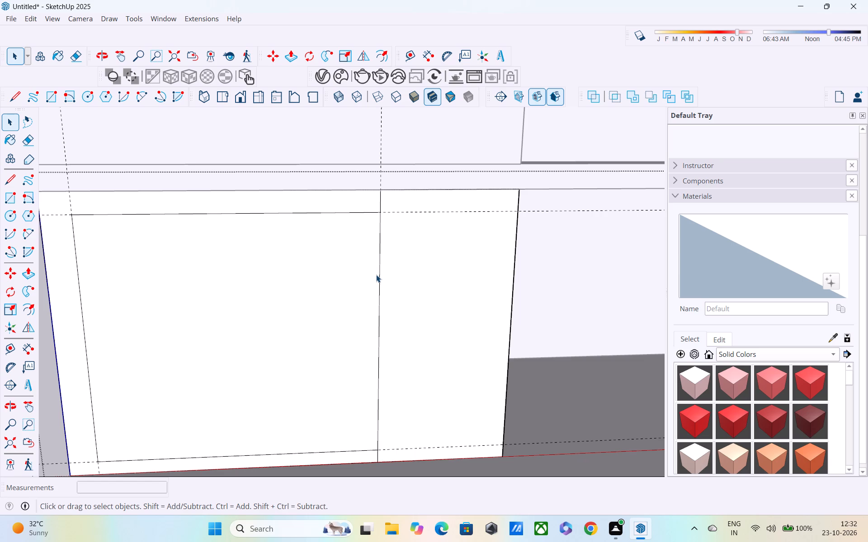
{"action": "middle_click_drag", "start_coordinate": [374, 285], "coordinate": [378, 258]}
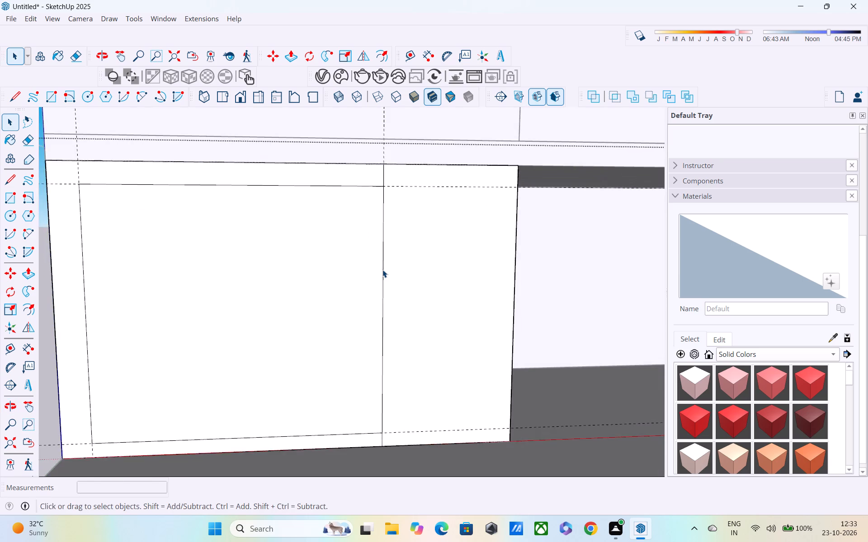
{"action": "scroll", "coordinate": [382, 270], "scroll_direction": "up", "scroll_amount": 3}
{"action": "left_click", "coordinate": [382, 270]}
{"action": "middle_click_drag", "start_coordinate": [376, 282], "coordinate": [349, 285]}
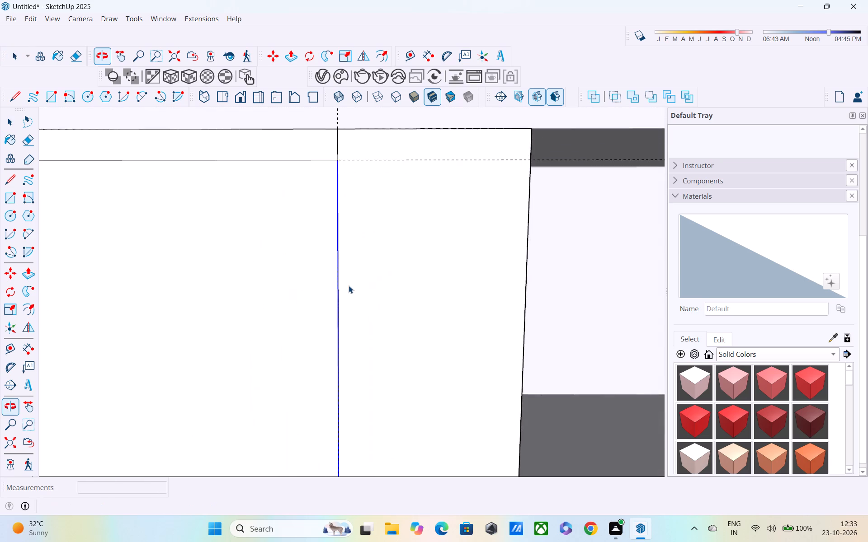
{"action": "scroll", "coordinate": [349, 285], "scroll_direction": "down", "scroll_amount": 7}
{"action": "key", "text": "space"}
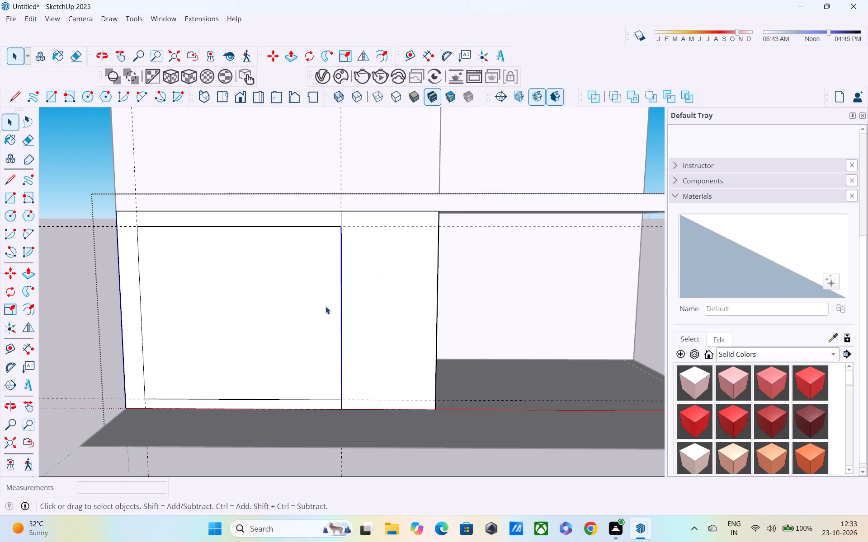
{"action": "key", "text": "t"}
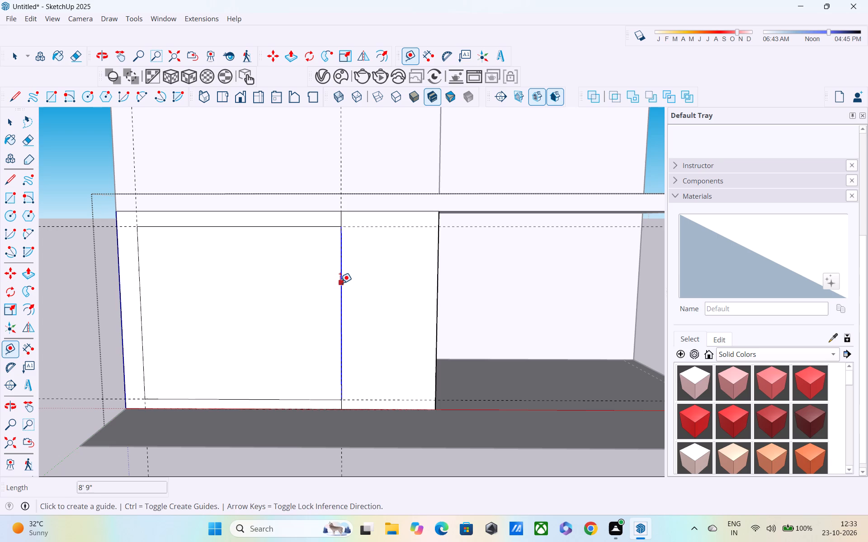
{"action": "left_click", "coordinate": [340, 283]}
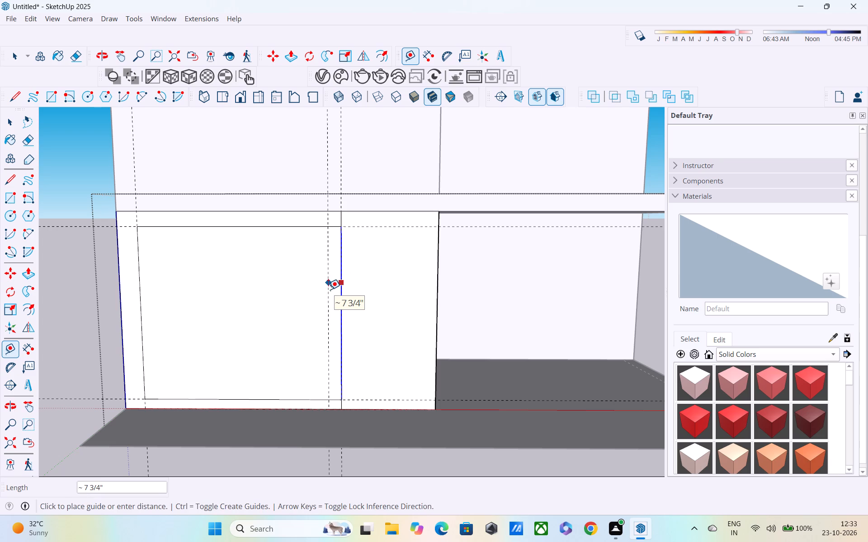
{"action": "type", "text": "9\""}
{"action": "key", "text": "Return"}
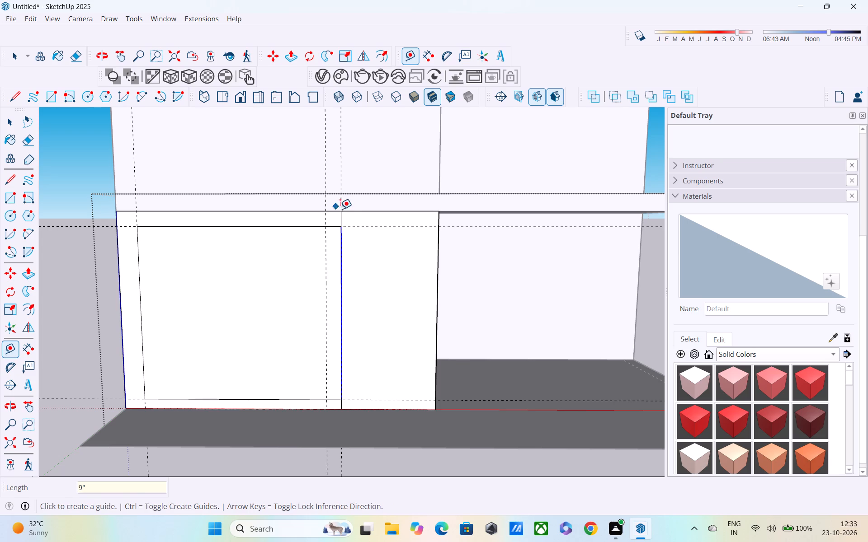
Draw a vertical line along the 9" guide, from the top edge to the bottom edge of the ground-floor rectangle.
{"action": "middle_click_drag", "start_coordinate": [347, 218], "coordinate": [354, 246]}
{"action": "scroll", "coordinate": [347, 231], "scroll_direction": "up", "scroll_amount": 3}
{"action": "middle_click_drag", "start_coordinate": [347, 231], "coordinate": [356, 288], "text": "shift"}
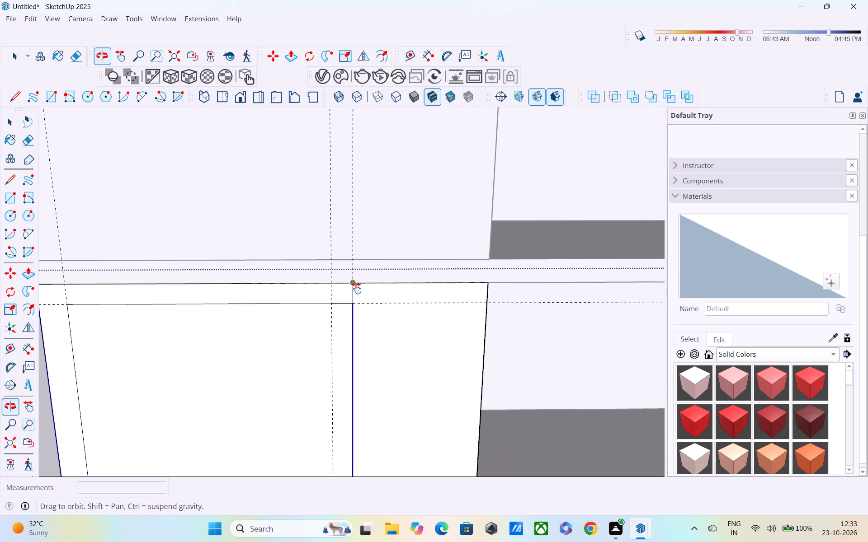
{"action": "middle_click_drag", "start_coordinate": [356, 288], "coordinate": [356, 289], "text": "shift"}
{"action": "middle_click_drag", "start_coordinate": [353, 287], "coordinate": [337, 293]}
{"action": "scroll", "coordinate": [335, 315], "scroll_direction": "up", "scroll_amount": 1}
{"action": "scroll", "coordinate": [335, 315], "scroll_direction": "down", "scroll_amount": 2}
{"action": "middle_click_drag", "start_coordinate": [335, 315], "coordinate": [332, 280], "text": "shift"}
{"action": "key", "text": "space"}
{"action": "scroll", "coordinate": [313, 269], "scroll_direction": "up", "scroll_amount": 1}
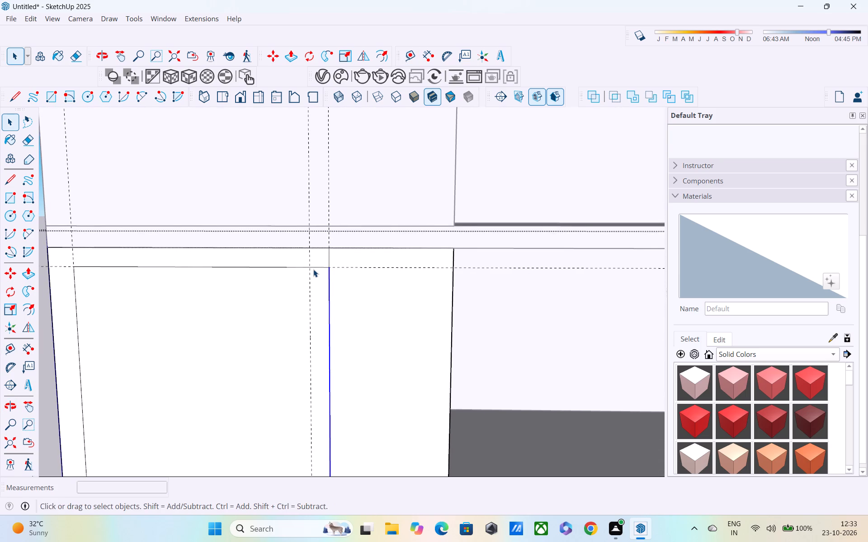
{"action": "key", "text": "l"}
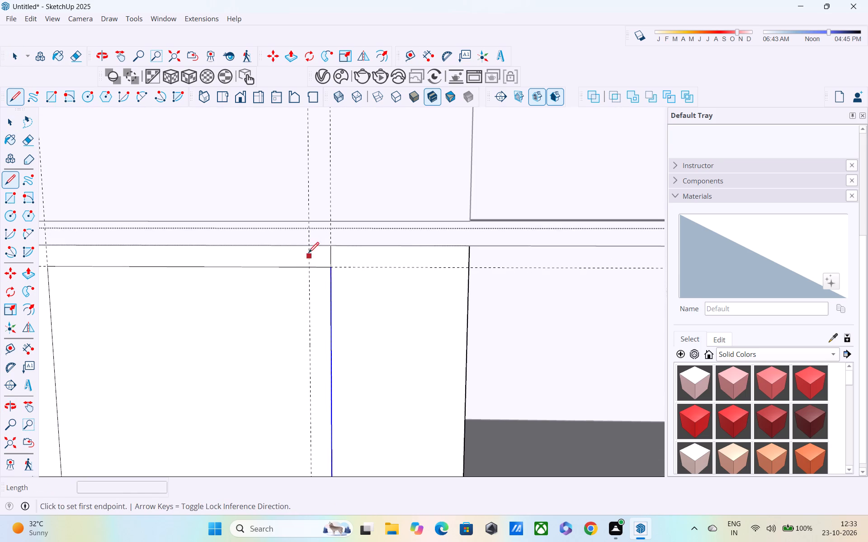
{"action": "left_click", "coordinate": [310, 266]}
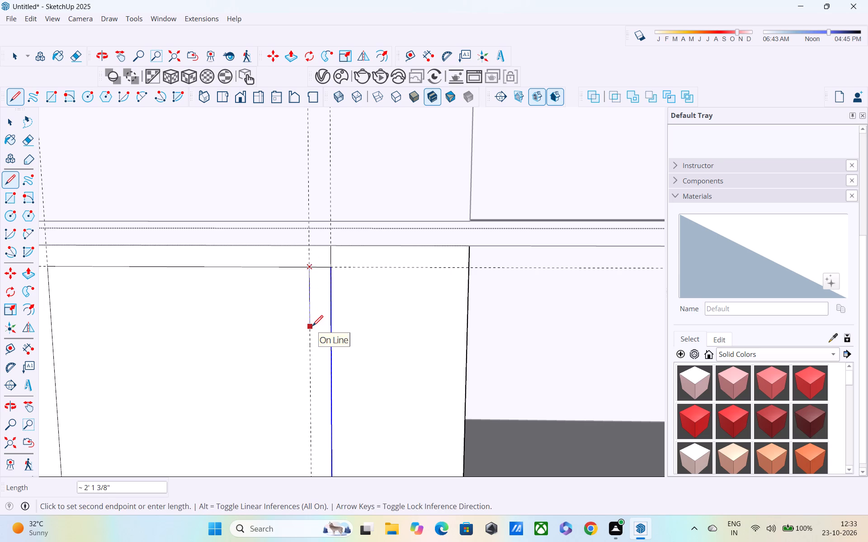
{"action": "middle_click_drag", "start_coordinate": [312, 327], "coordinate": [309, 170], "text": "shift"}
{"action": "left_click", "coordinate": [312, 355]}
{"action": "scroll", "coordinate": [320, 352], "scroll_direction": "down", "scroll_amount": 3}
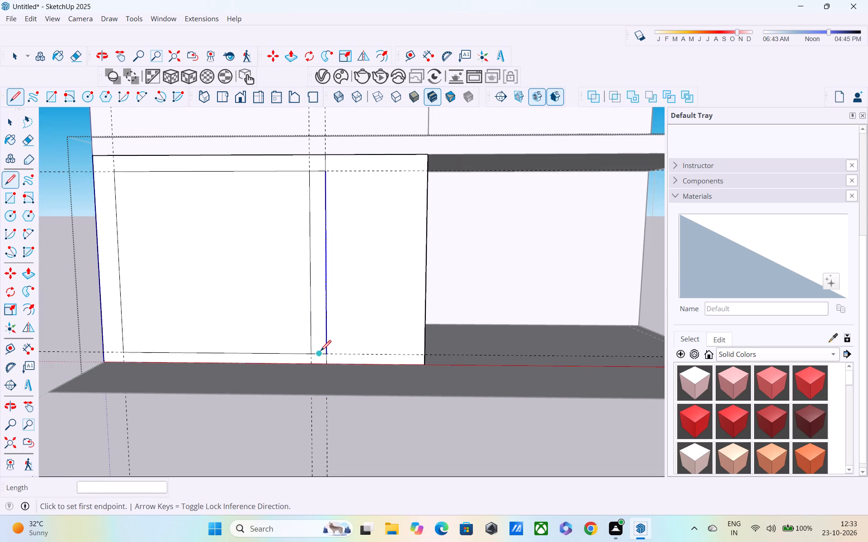
{"action": "key", "text": "space"}
Extrude the narrow vertical strip between the new line and the rectangle's porch-side edge outward 2' as a post.
{"action": "scroll", "coordinate": [321, 355], "scroll_direction": "up", "scroll_amount": 2}
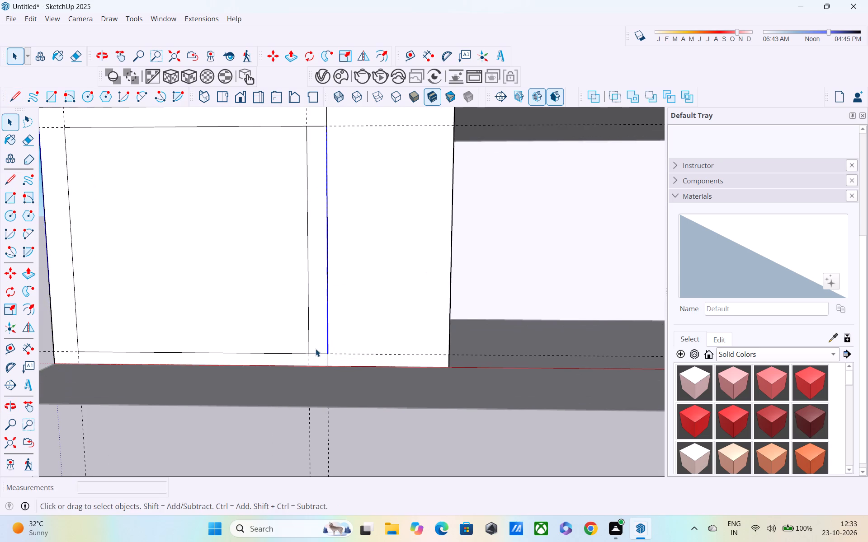
{"action": "key", "text": "r"}
{"action": "scroll", "coordinate": [316, 349], "scroll_direction": "up", "scroll_amount": 2}
{"action": "key", "text": "space"}
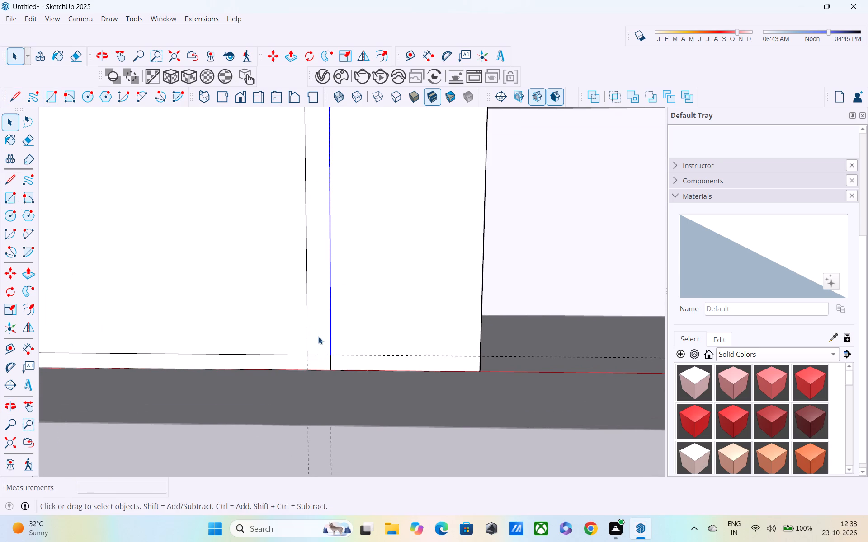
{"action": "middle_click_drag", "start_coordinate": [318, 336], "coordinate": [324, 424]}
{"action": "scroll", "coordinate": [320, 404], "scroll_direction": "down", "scroll_amount": 1}
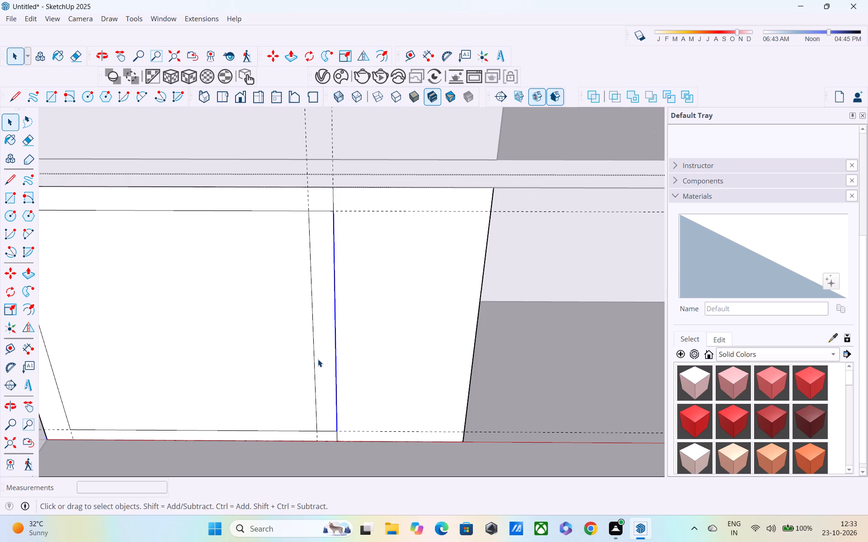
{"action": "key", "text": "p"}
{"action": "left_click", "coordinate": [316, 331]}
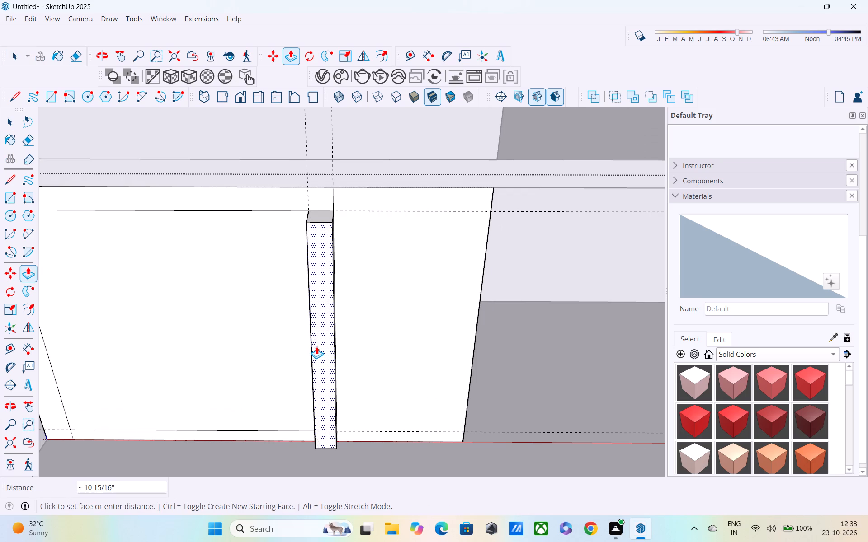
{"action": "type", "text": "2'"}
{"action": "key", "text": "Return"}
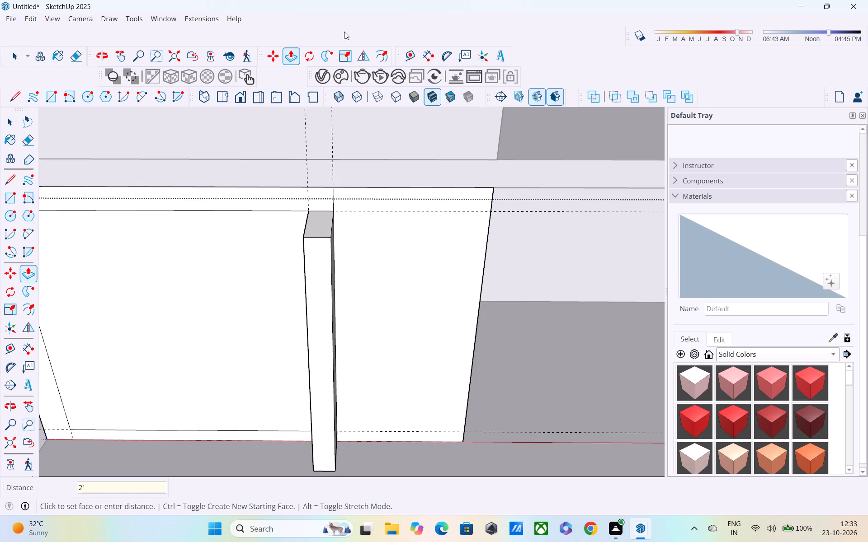
Pull the post's top face up 9" to the wall's top edge, and on to the upper edge of the floor slab.
{"action": "left_click", "coordinate": [320, 222]}
{"action": "scroll", "coordinate": [319, 159], "scroll_direction": "down", "scroll_amount": 2}
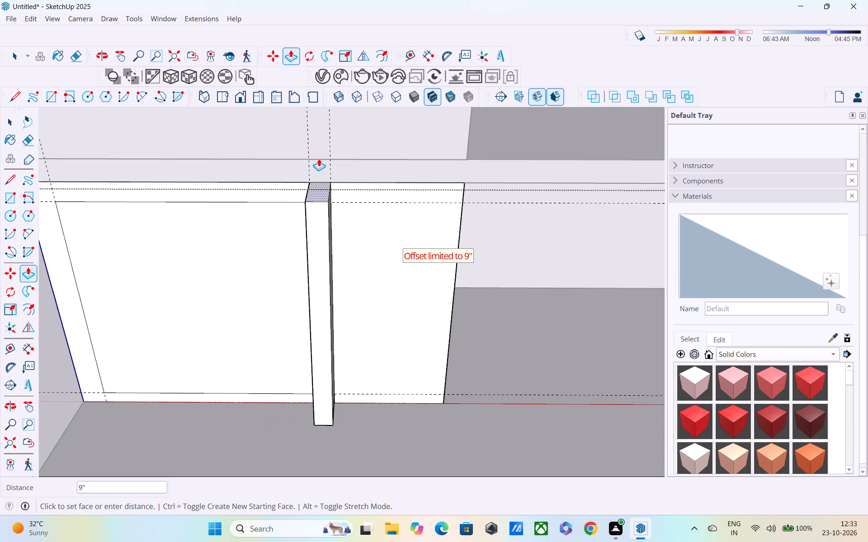
{"action": "left_click", "coordinate": [319, 159]}
{"action": "left_click", "coordinate": [319, 184]}
{"action": "scroll", "coordinate": [319, 116], "scroll_direction": "down", "scroll_amount": 2}
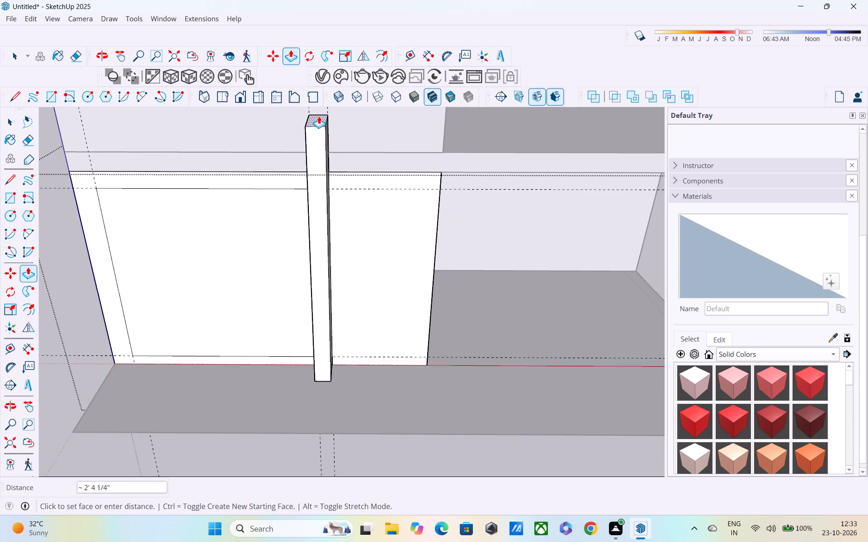
{"action": "middle_click_drag", "start_coordinate": [321, 119], "coordinate": [326, 226], "text": "shift"}
{"action": "middle_click_drag", "start_coordinate": [322, 220], "coordinate": [319, 142]}
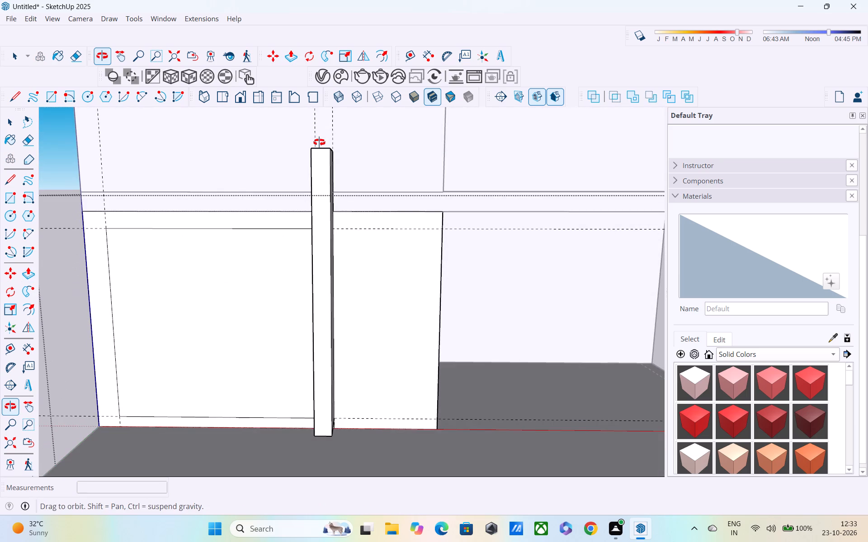
{"action": "middle_click_drag", "start_coordinate": [319, 142], "coordinate": [318, 220]}
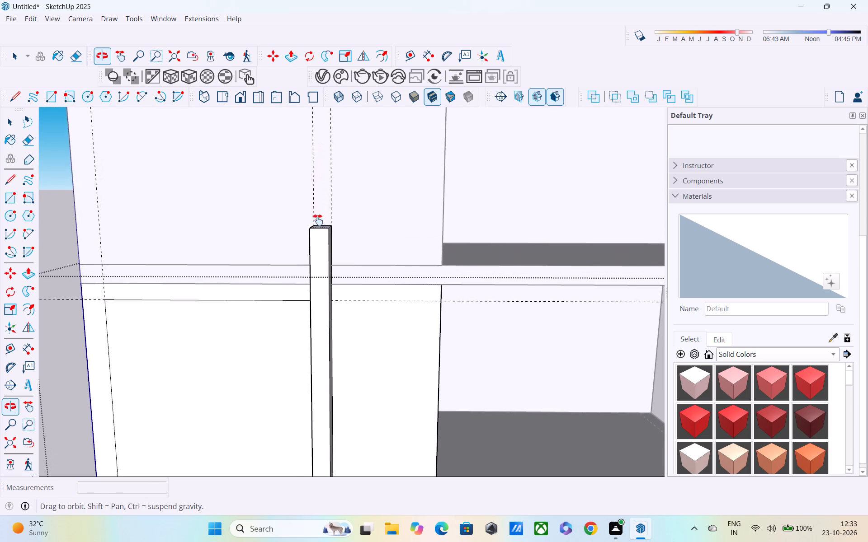
{"action": "middle_click_drag", "start_coordinate": [318, 220], "coordinate": [317, 229]}
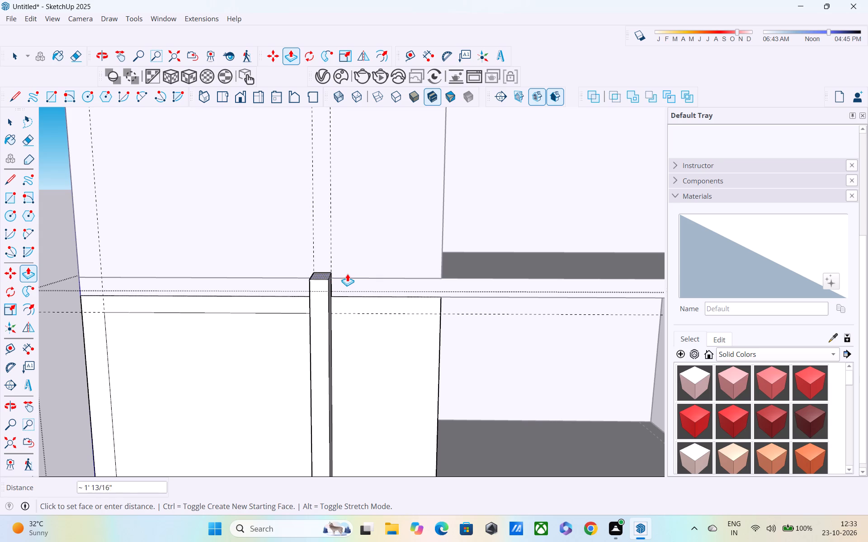
{"action": "left_click", "coordinate": [356, 277]}
{"action": "left_click", "coordinate": [325, 278]}
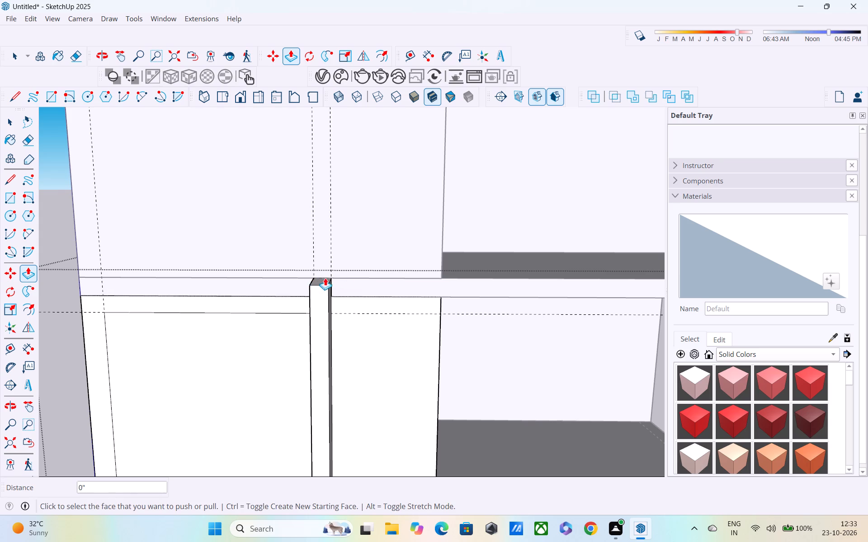
{"action": "left_click", "coordinate": [325, 275]}
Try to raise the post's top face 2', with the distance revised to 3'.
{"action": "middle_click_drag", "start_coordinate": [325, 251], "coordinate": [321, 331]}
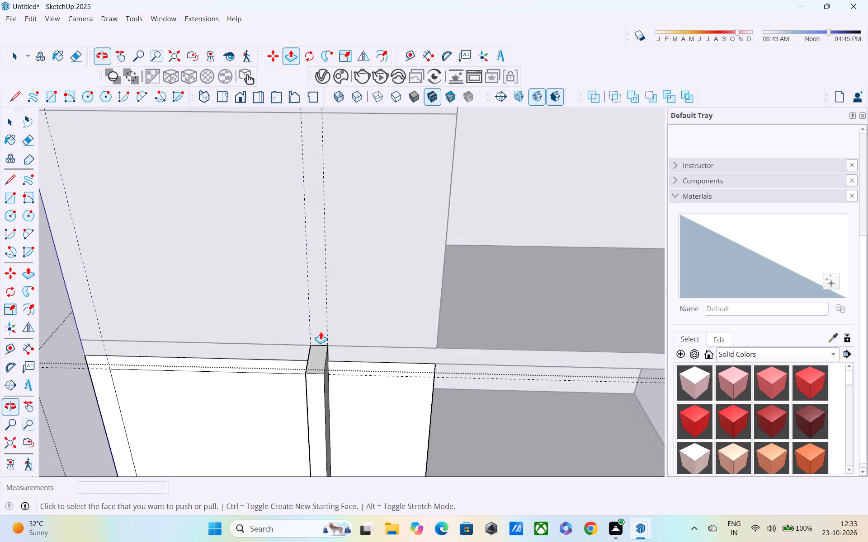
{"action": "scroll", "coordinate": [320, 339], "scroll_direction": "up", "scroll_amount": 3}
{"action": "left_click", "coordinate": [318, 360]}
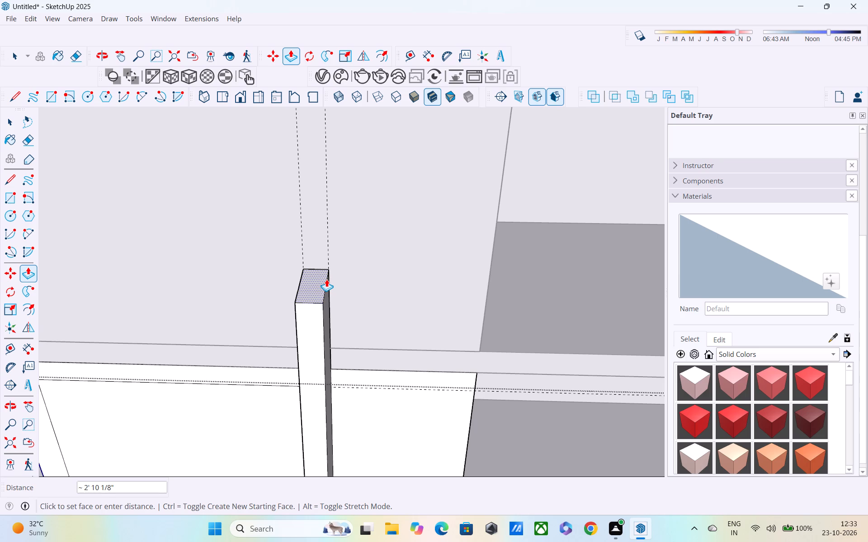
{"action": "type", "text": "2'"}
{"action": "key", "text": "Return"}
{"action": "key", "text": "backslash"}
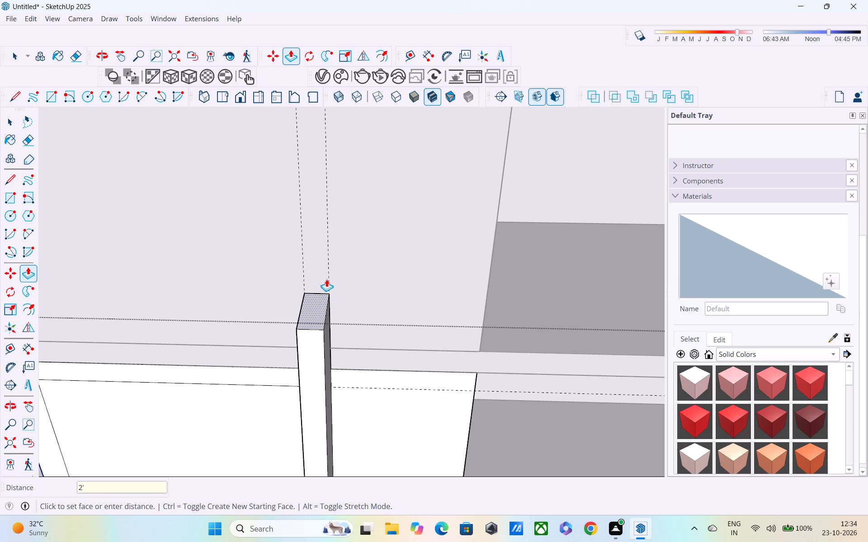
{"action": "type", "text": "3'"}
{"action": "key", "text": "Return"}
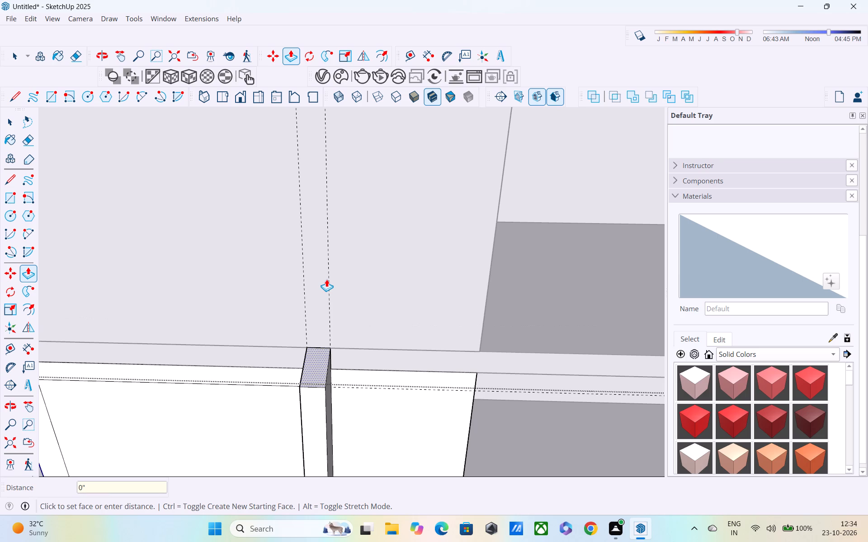
Raise the post's top face 3' above the floor slab's upper edge.
{"action": "middle_click_drag", "start_coordinate": [324, 356], "coordinate": [307, 309]}
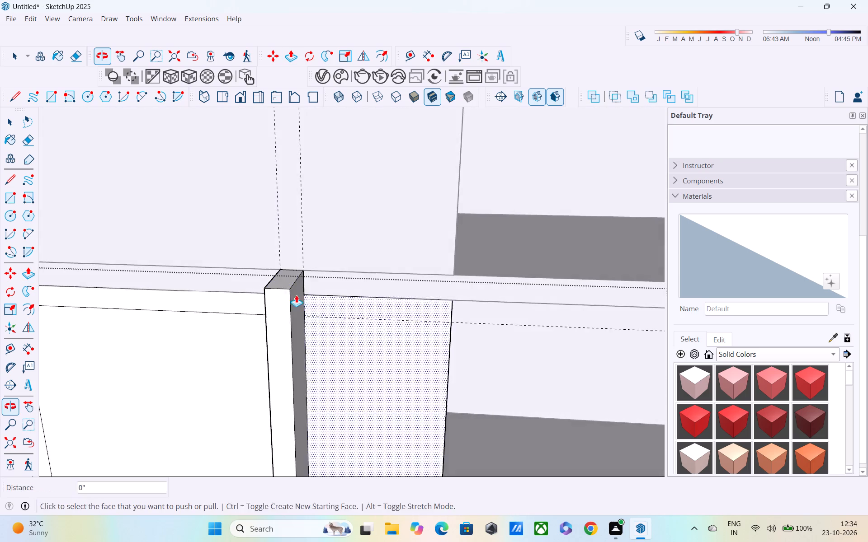
{"action": "middle_click_drag", "start_coordinate": [282, 283], "coordinate": [282, 340]}
{"action": "left_click", "coordinate": [284, 383]}
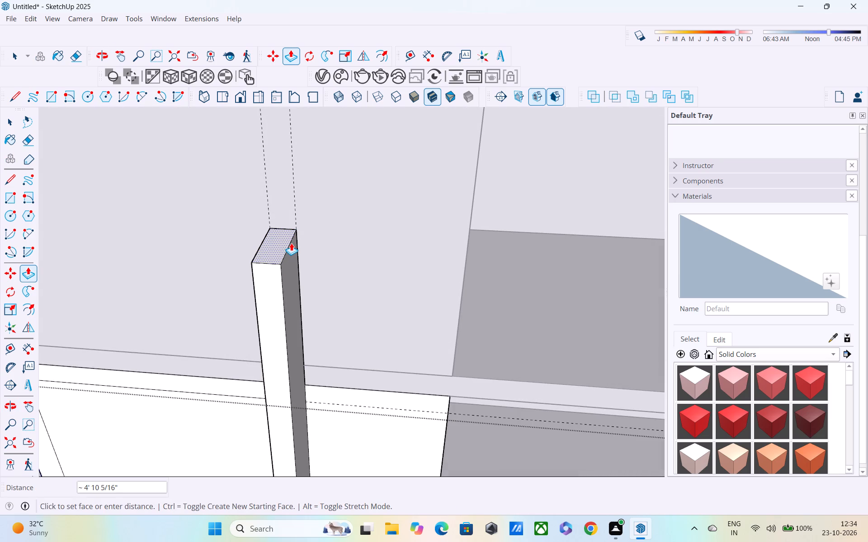
{"action": "type", "text": "3'"}
{"action": "key", "text": "Return"}
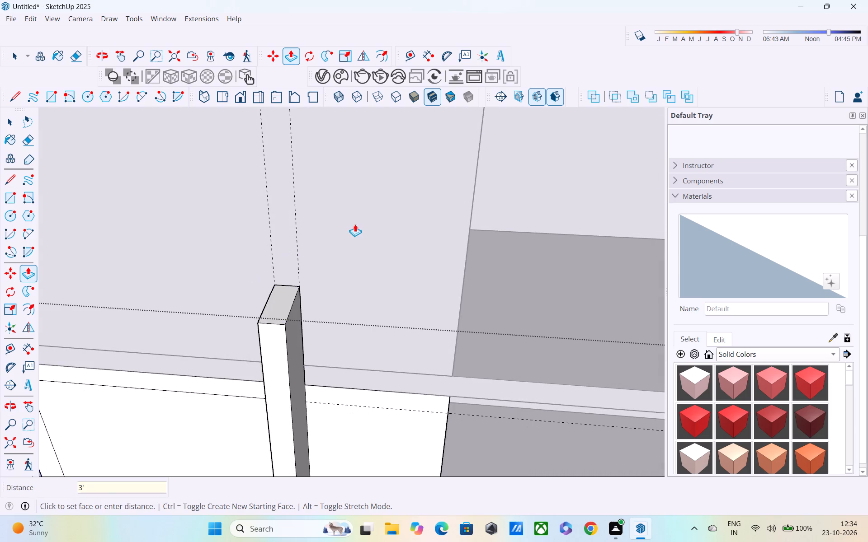
Examine the tall post from several angles against the ground-floor wall and the recessed porch.
{"action": "scroll", "coordinate": [330, 327], "scroll_direction": "down", "scroll_amount": 1}
{"action": "middle_click_drag", "start_coordinate": [331, 344], "coordinate": [354, 270]}
{"action": "scroll", "coordinate": [354, 270], "scroll_direction": "up", "scroll_amount": 1}
{"action": "scroll", "coordinate": [354, 270], "scroll_direction": "down", "scroll_amount": 5}
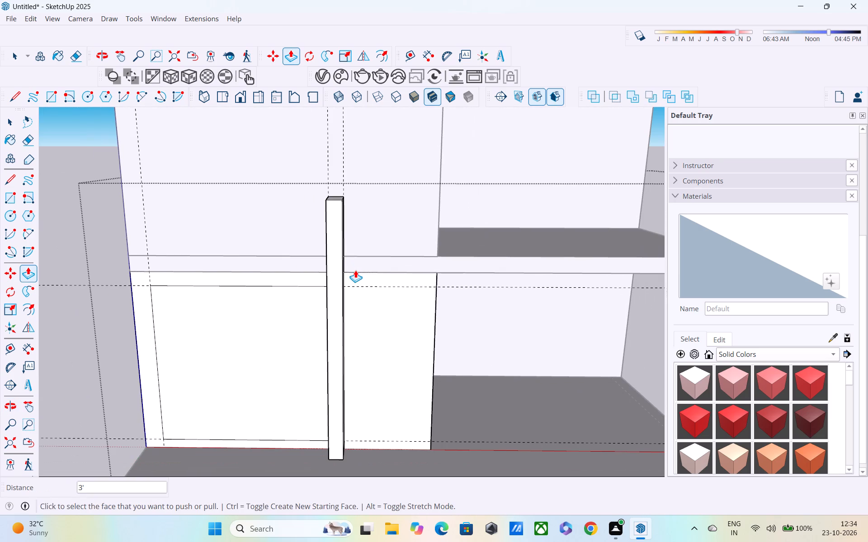
{"action": "scroll", "coordinate": [356, 269], "scroll_direction": "down", "scroll_amount": 1}
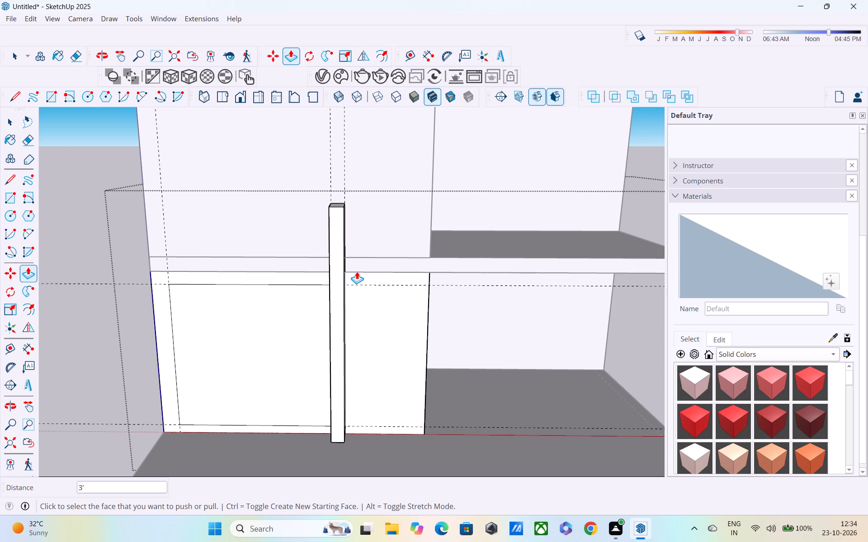
{"action": "middle_click_drag", "start_coordinate": [357, 271], "coordinate": [218, 345]}
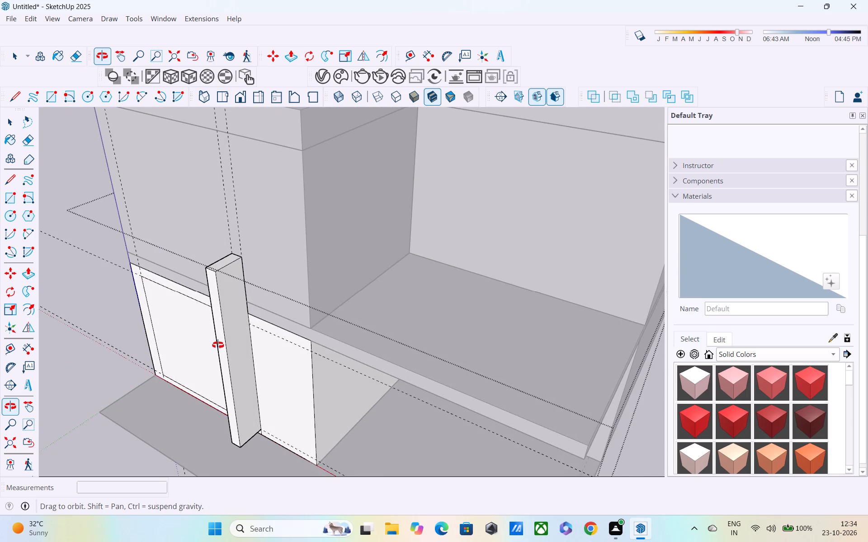
{"action": "middle_click_drag", "start_coordinate": [218, 345], "coordinate": [218, 344]}
{"action": "scroll", "coordinate": [218, 344], "scroll_direction": "down", "scroll_amount": 1}
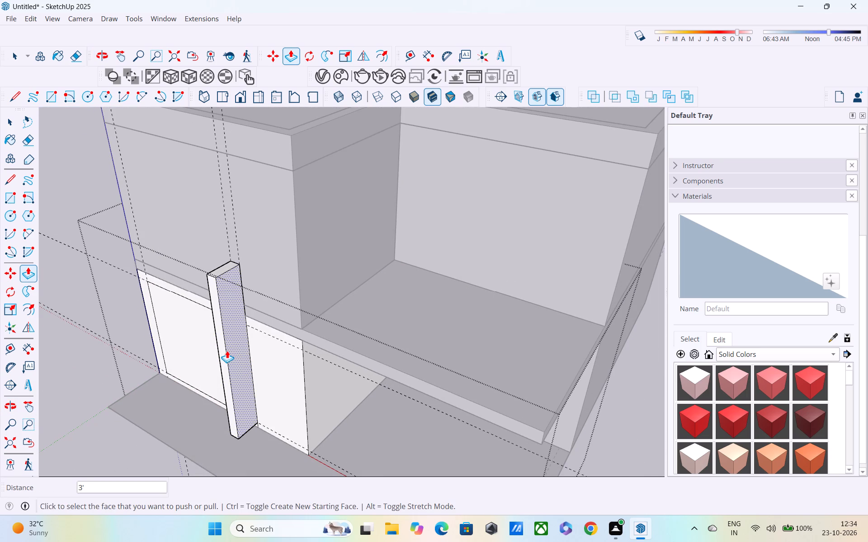
{"action": "middle_click_drag", "start_coordinate": [227, 350], "coordinate": [323, 329], "text": "shift"}
{"action": "scroll", "coordinate": [329, 331], "scroll_direction": "up", "scroll_amount": 4}
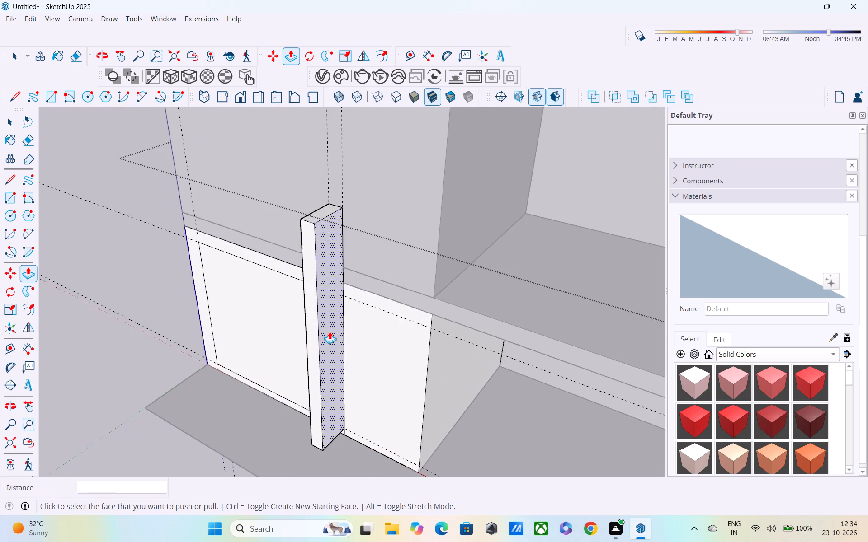
{"action": "middle_click_drag", "start_coordinate": [330, 332], "coordinate": [425, 369], "text": "shift"}
{"action": "middle_click_drag", "start_coordinate": [422, 321], "coordinate": [624, 292]}
{"action": "scroll", "coordinate": [563, 273], "scroll_direction": "up", "scroll_amount": 2}
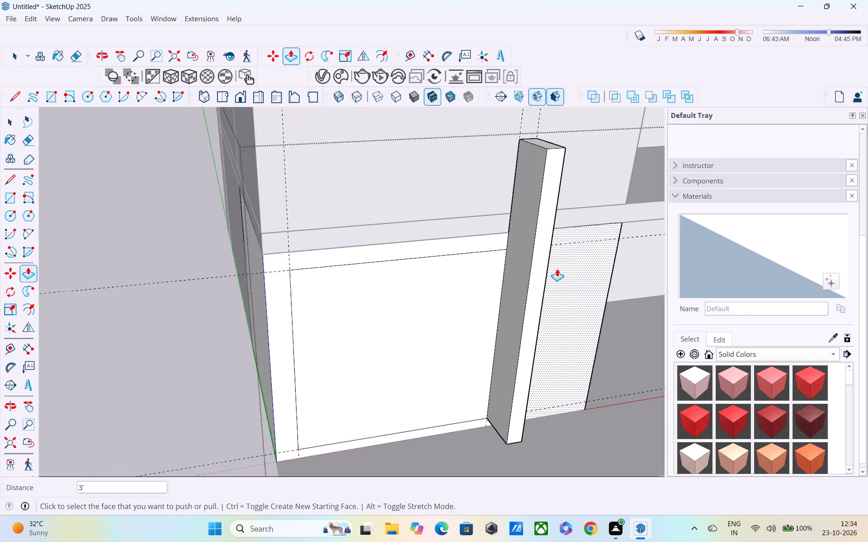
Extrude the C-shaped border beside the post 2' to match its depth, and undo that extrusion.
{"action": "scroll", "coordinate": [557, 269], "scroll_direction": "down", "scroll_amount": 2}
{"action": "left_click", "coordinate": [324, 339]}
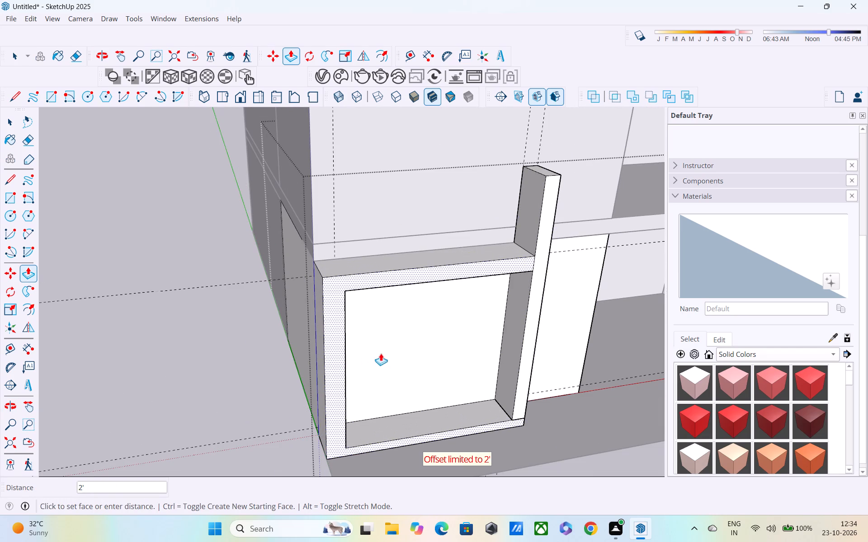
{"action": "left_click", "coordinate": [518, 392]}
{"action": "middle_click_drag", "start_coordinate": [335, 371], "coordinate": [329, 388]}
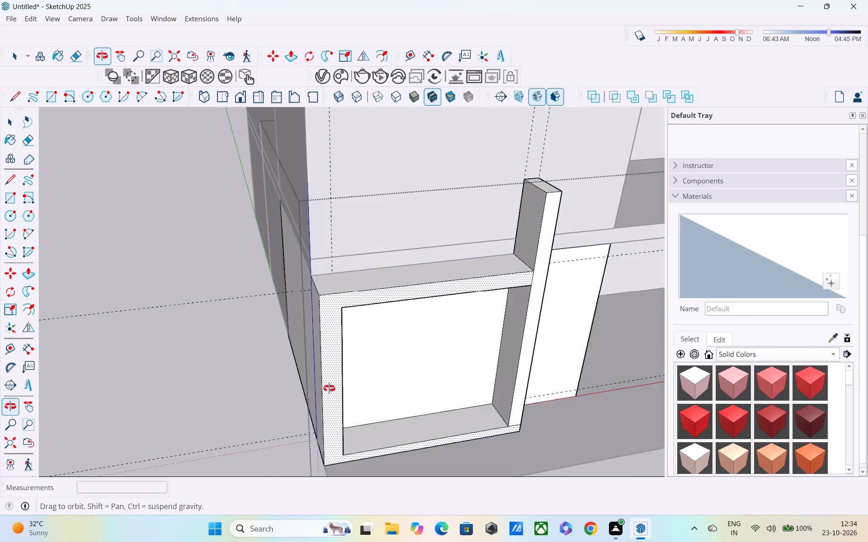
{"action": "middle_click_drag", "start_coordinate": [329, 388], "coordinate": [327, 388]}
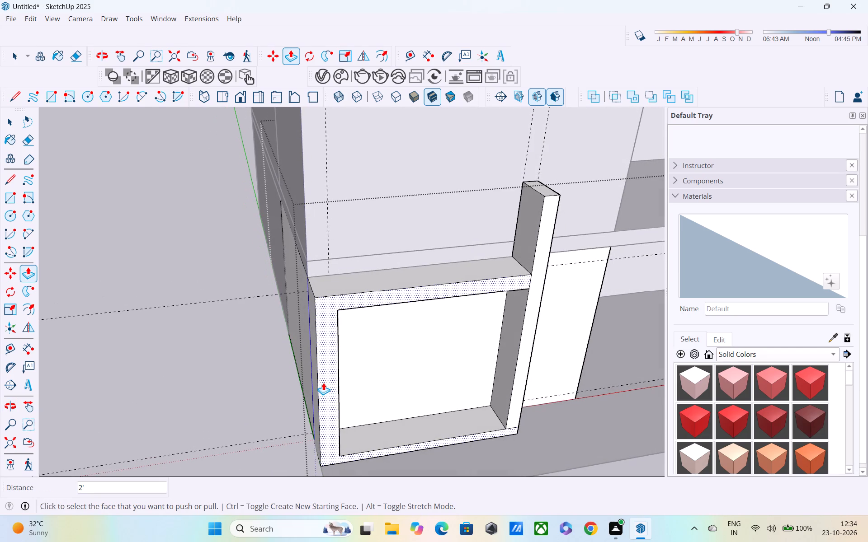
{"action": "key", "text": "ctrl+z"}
Draw a short vertical line from the border's upper inner corner to the wall's top edge, splitting off the top strip.
{"action": "key", "text": "space"}
{"action": "key", "text": "l"}
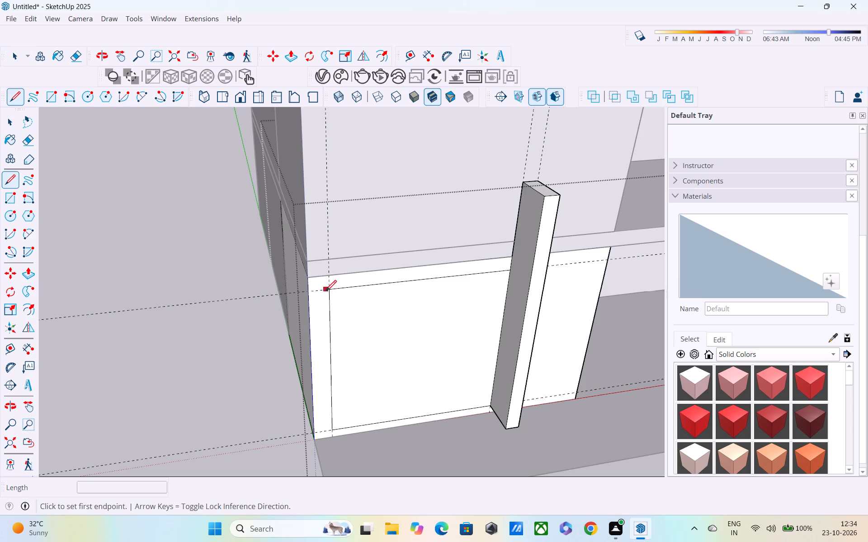
{"action": "left_click", "coordinate": [329, 293]}
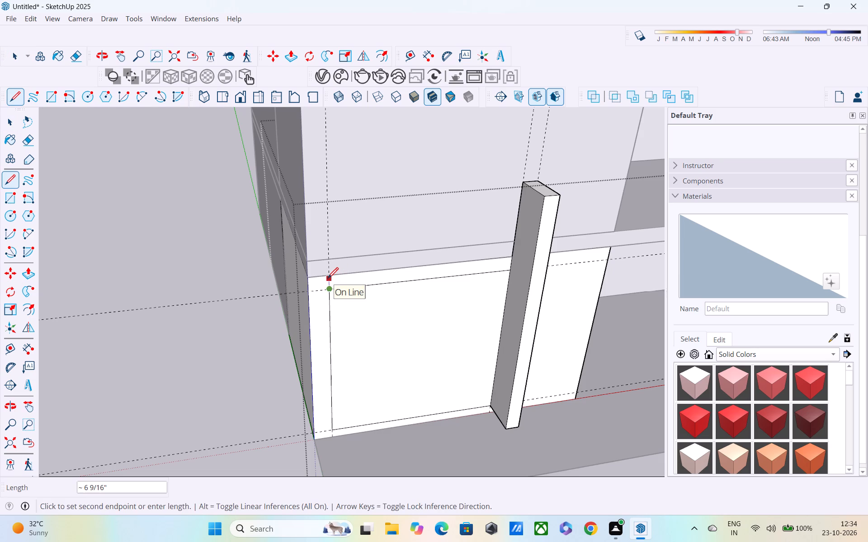
{"action": "left_click", "coordinate": [328, 276]}
{"action": "key", "text": "space"}
Extrude the border along the wall's corner and base 2' to match the tall post's depth.
{"action": "key", "text": "p"}
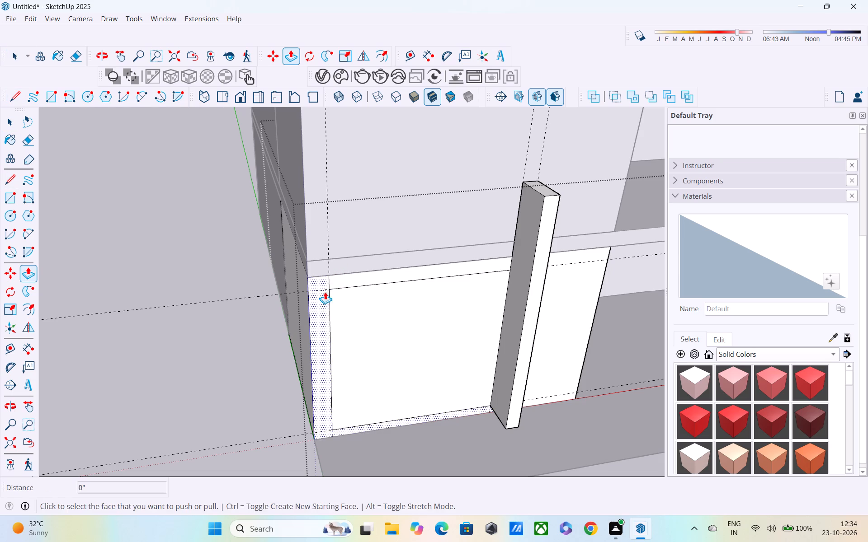
{"action": "left_click", "coordinate": [323, 303]}
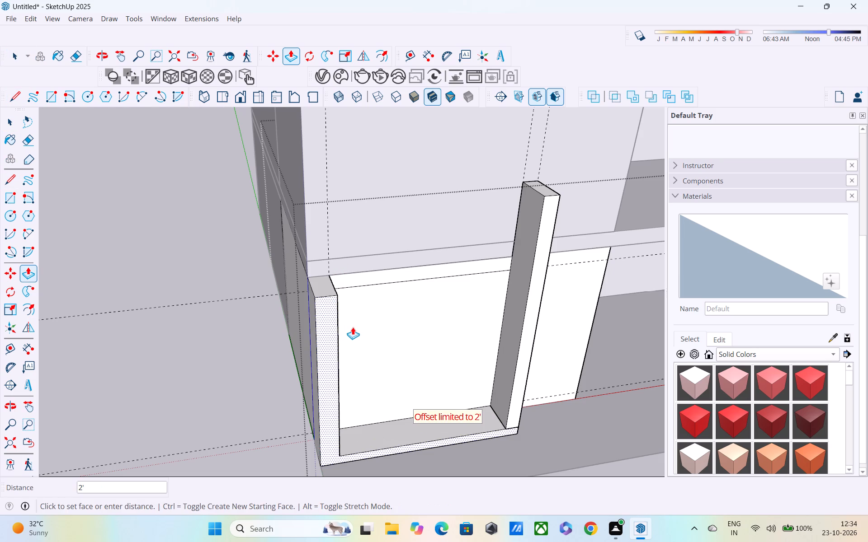
{"action": "left_click", "coordinate": [353, 327]}
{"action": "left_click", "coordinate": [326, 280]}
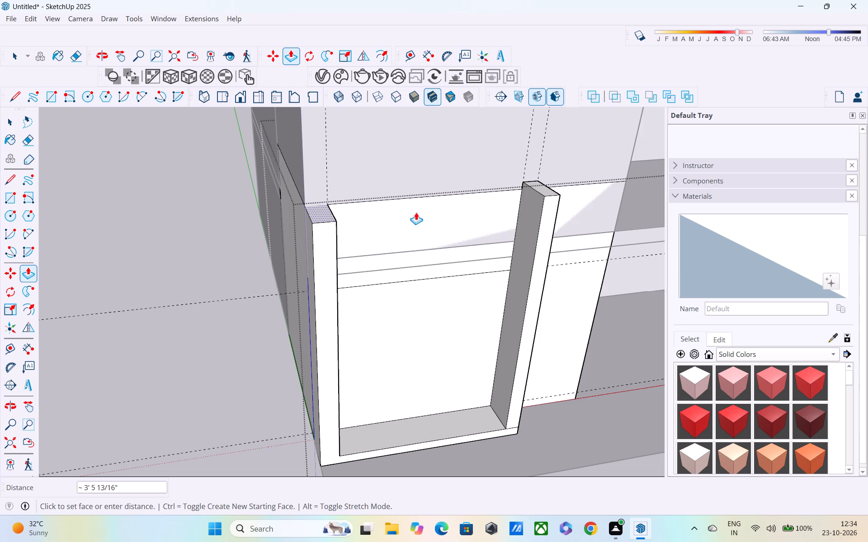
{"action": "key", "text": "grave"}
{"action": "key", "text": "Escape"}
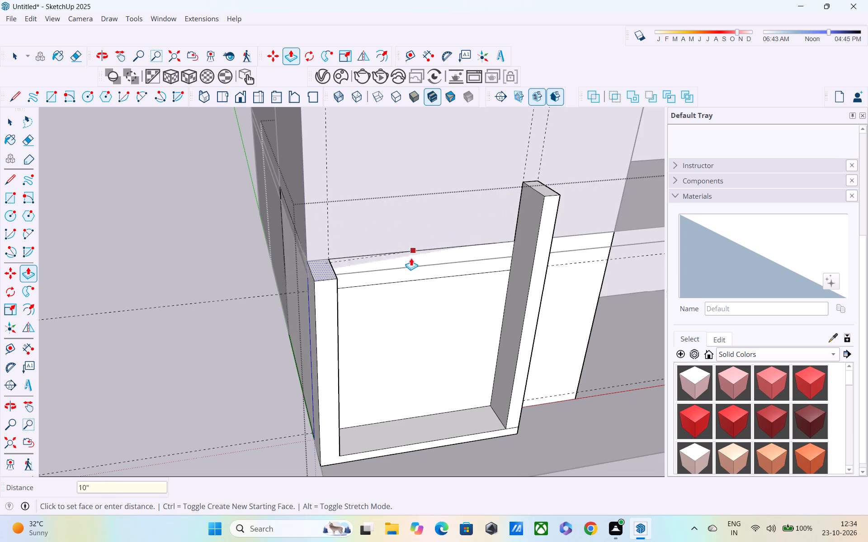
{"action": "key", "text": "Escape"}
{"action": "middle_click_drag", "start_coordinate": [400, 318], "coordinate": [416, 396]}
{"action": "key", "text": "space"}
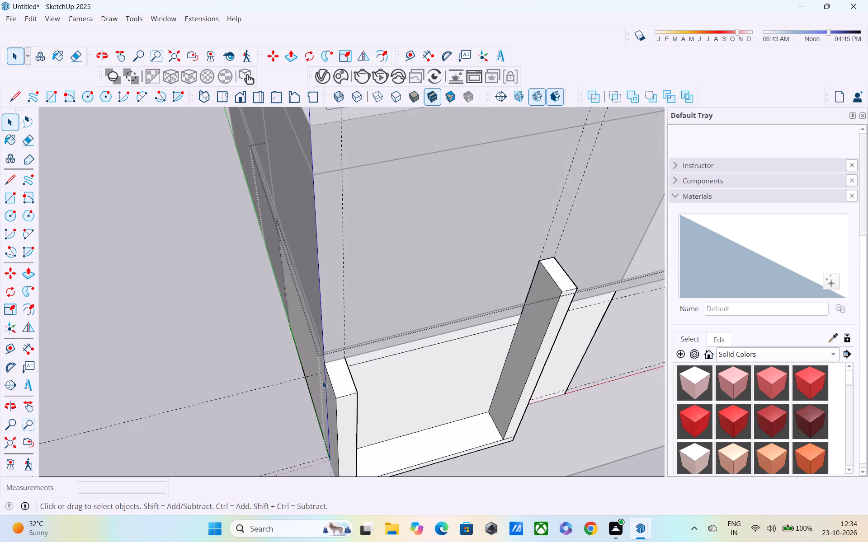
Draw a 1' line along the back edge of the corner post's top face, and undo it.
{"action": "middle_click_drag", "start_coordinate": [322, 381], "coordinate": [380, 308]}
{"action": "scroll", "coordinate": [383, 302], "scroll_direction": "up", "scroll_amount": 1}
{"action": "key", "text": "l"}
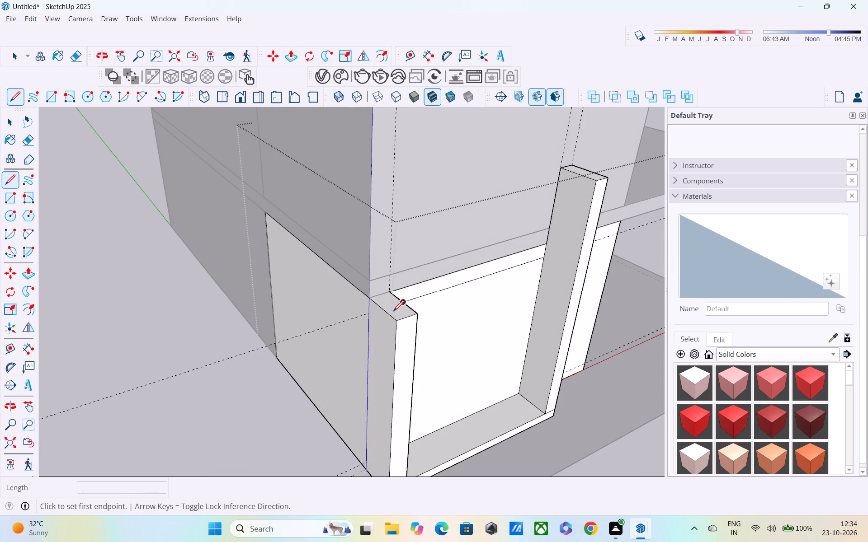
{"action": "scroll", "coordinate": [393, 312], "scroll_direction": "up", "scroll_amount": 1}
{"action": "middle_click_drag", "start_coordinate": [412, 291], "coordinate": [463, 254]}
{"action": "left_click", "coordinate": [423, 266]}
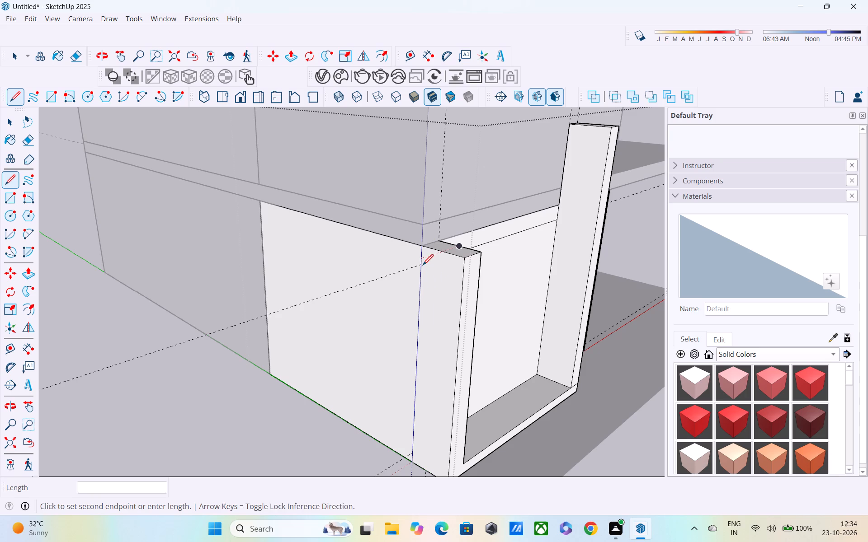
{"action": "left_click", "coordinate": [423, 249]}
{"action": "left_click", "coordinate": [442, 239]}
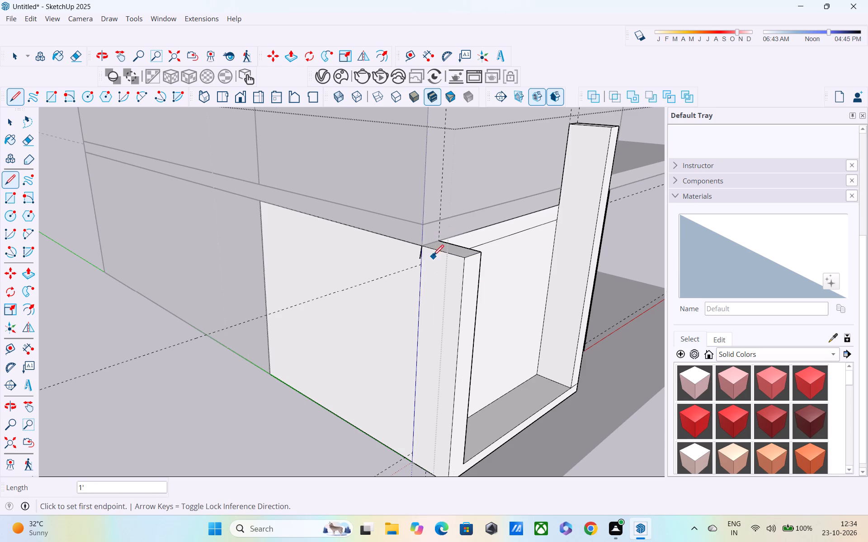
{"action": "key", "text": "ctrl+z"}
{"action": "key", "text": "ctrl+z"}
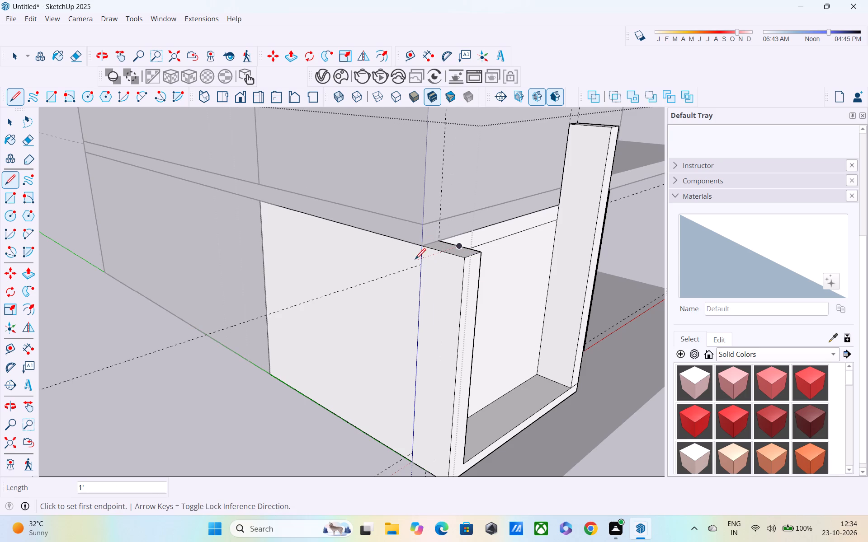
Draw a 1' line along the back edge of the corner post's top and a 10' line down the building's corner edge.
{"action": "left_click", "coordinate": [420, 248]}
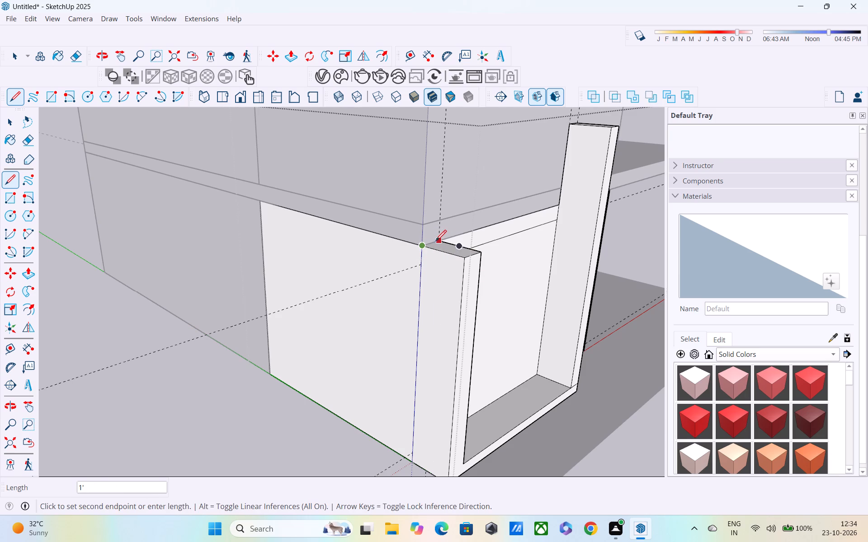
{"action": "left_click", "coordinate": [439, 240]}
{"action": "left_click", "coordinate": [422, 247]}
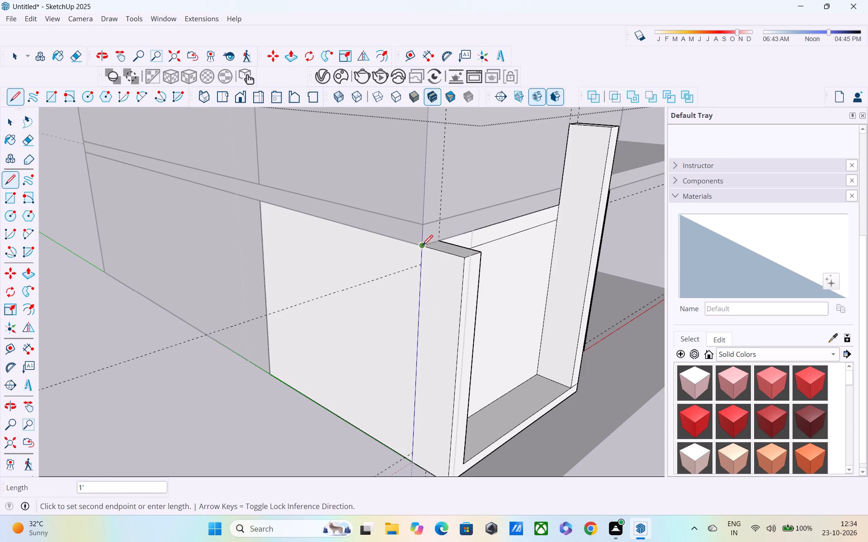
{"action": "left_click", "coordinate": [410, 466]}
{"action": "middle_click_drag", "start_coordinate": [416, 450], "coordinate": [326, 416]}
{"action": "key", "text": "space"}
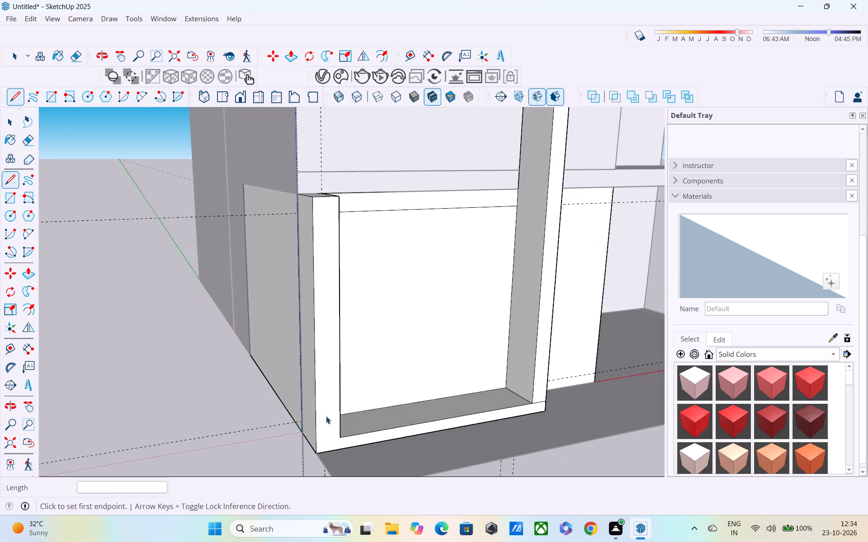
Raise the corner post's top face level with the top of the tall post.
{"action": "middle_click_drag", "start_coordinate": [340, 357], "coordinate": [260, 431]}
{"action": "key", "text": "p"}
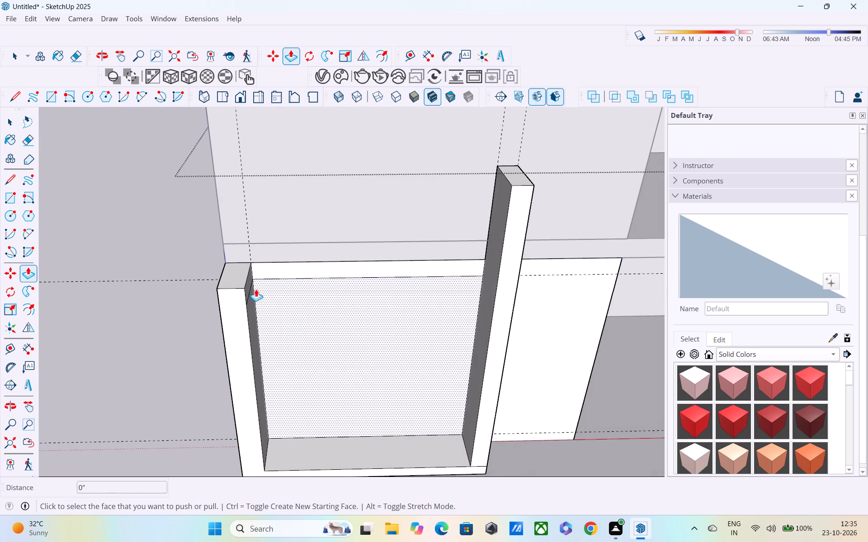
{"action": "left_click", "coordinate": [243, 271]}
{"action": "left_click_drag", "start_coordinate": [236, 276], "coordinate": [237, 249]}
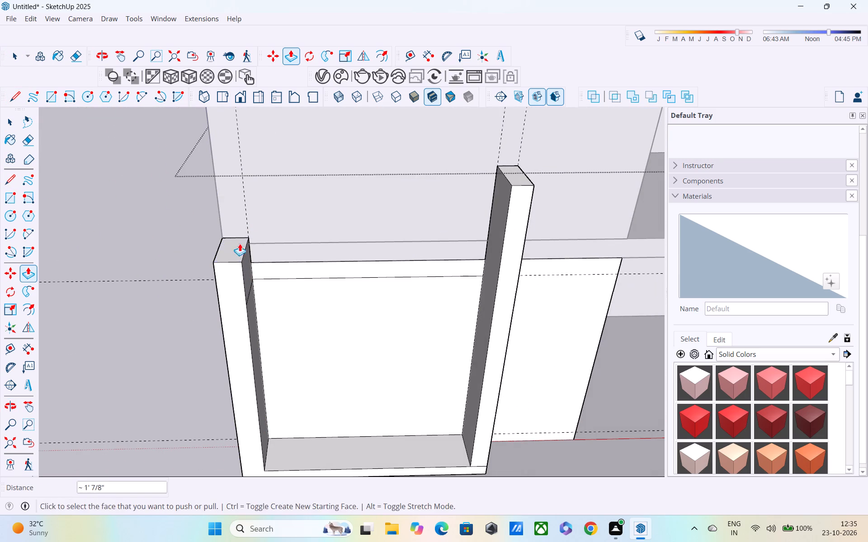
{"action": "middle_click_drag", "start_coordinate": [246, 251], "coordinate": [444, 248]}
{"action": "left_click_drag", "start_coordinate": [411, 258], "coordinate": [410, 246]}
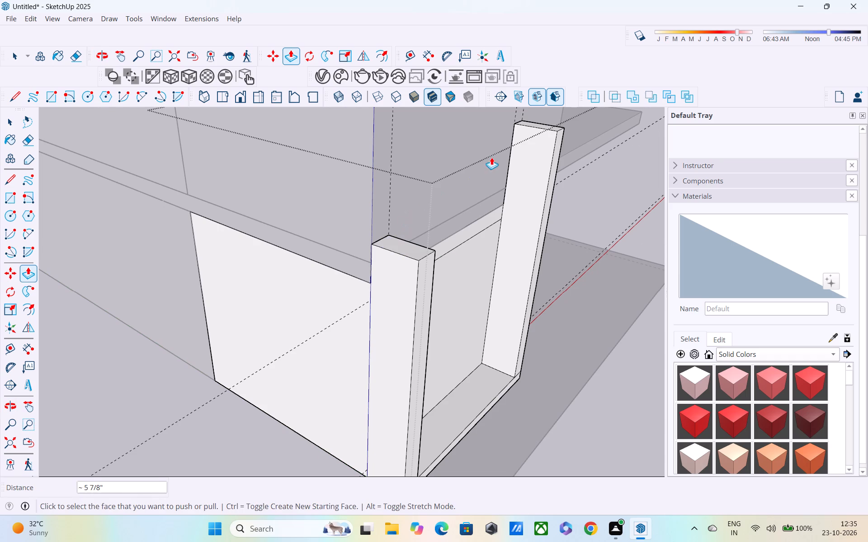
{"action": "left_click_drag", "start_coordinate": [410, 248], "coordinate": [533, 150]}
{"action": "middle_click_drag", "start_coordinate": [548, 160], "coordinate": [375, 196]}
{"action": "scroll", "coordinate": [375, 196], "scroll_direction": "down", "scroll_amount": 3}
{"action": "middle_click_drag", "start_coordinate": [377, 226], "coordinate": [374, 344], "text": "shift"}
{"action": "left_click", "coordinate": [232, 314]}
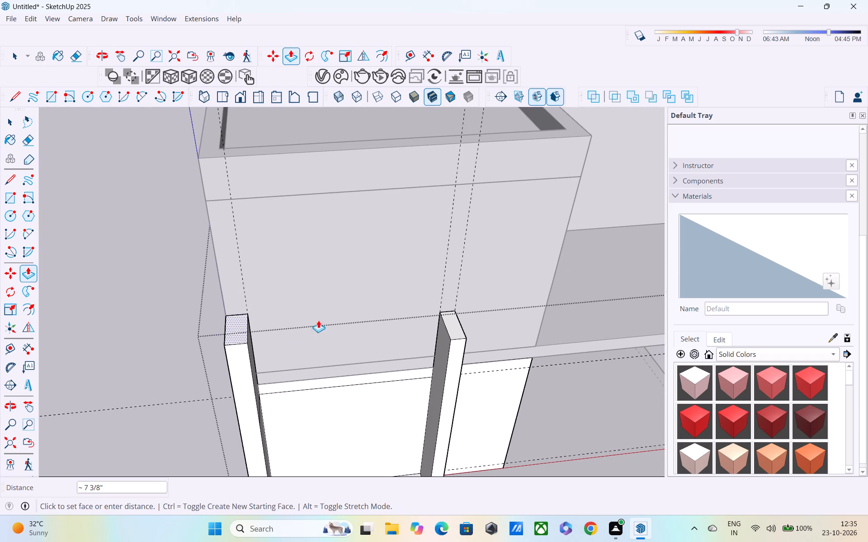
{"action": "left_click", "coordinate": [446, 333]}
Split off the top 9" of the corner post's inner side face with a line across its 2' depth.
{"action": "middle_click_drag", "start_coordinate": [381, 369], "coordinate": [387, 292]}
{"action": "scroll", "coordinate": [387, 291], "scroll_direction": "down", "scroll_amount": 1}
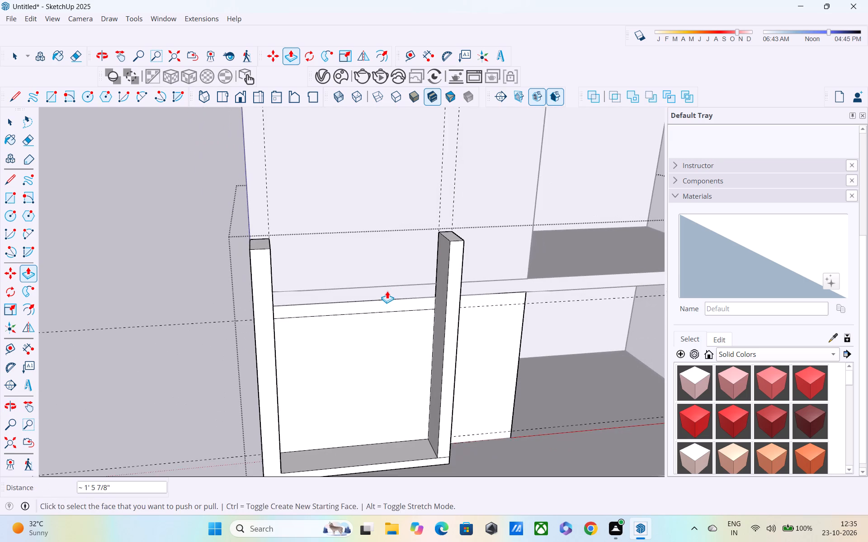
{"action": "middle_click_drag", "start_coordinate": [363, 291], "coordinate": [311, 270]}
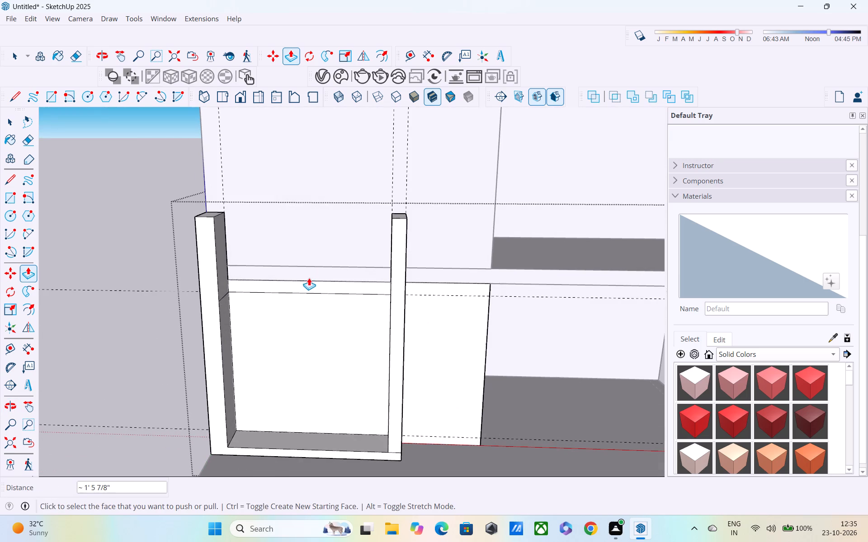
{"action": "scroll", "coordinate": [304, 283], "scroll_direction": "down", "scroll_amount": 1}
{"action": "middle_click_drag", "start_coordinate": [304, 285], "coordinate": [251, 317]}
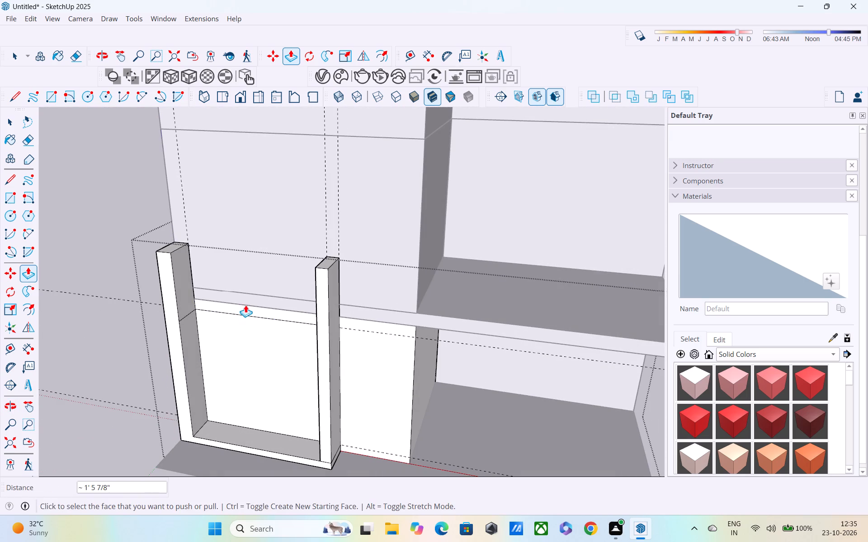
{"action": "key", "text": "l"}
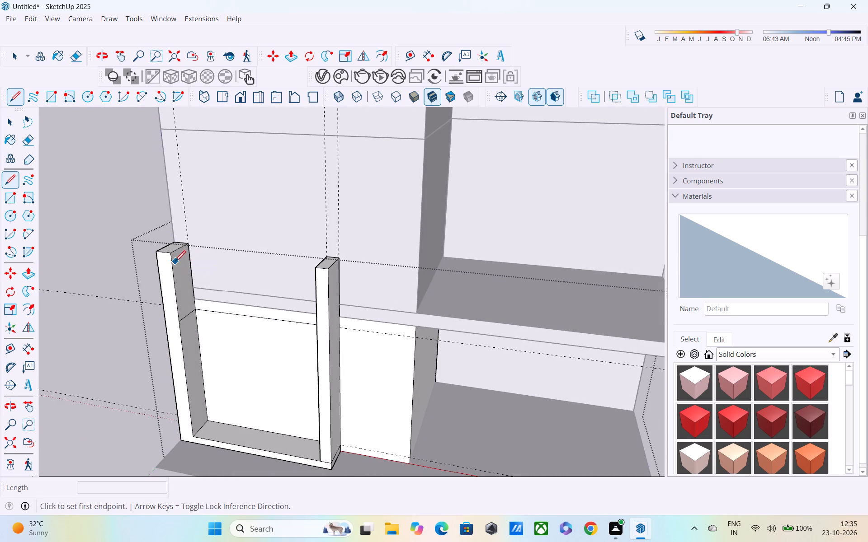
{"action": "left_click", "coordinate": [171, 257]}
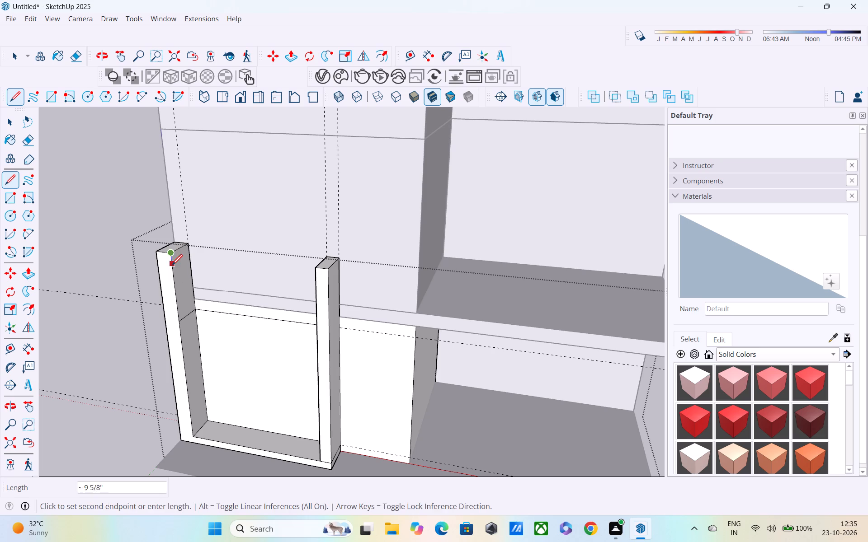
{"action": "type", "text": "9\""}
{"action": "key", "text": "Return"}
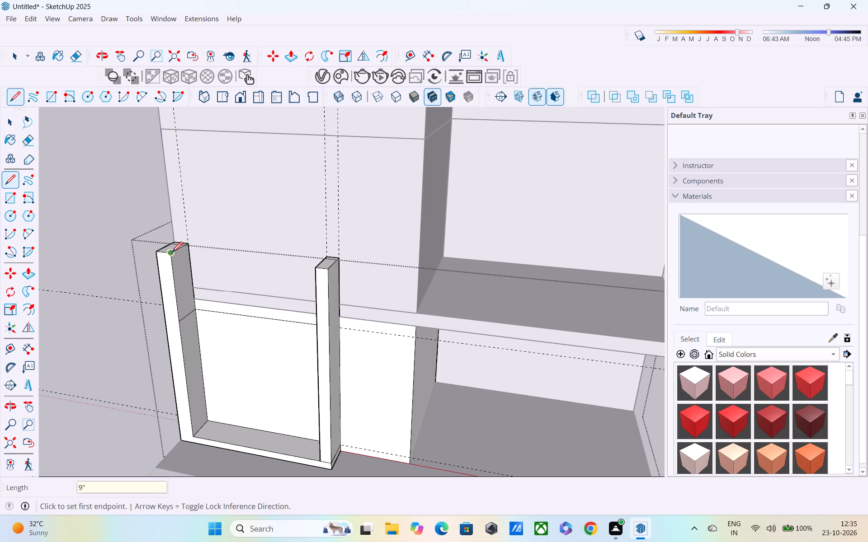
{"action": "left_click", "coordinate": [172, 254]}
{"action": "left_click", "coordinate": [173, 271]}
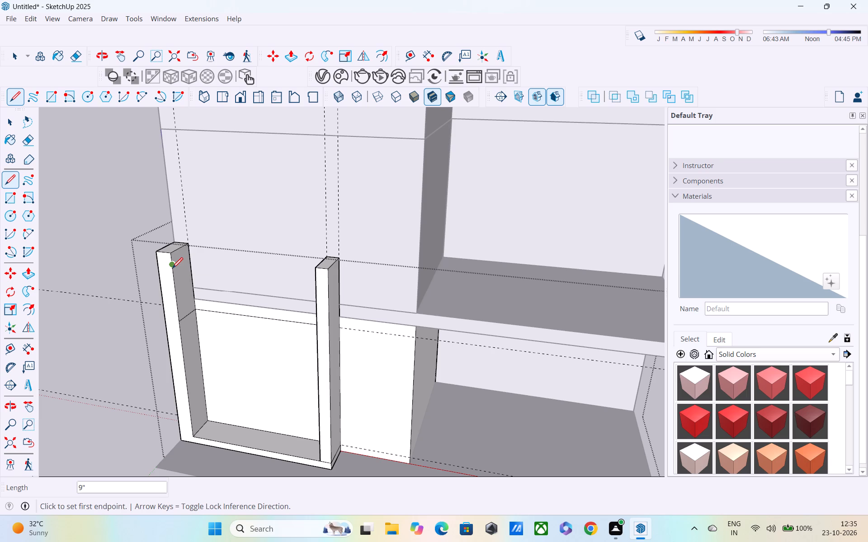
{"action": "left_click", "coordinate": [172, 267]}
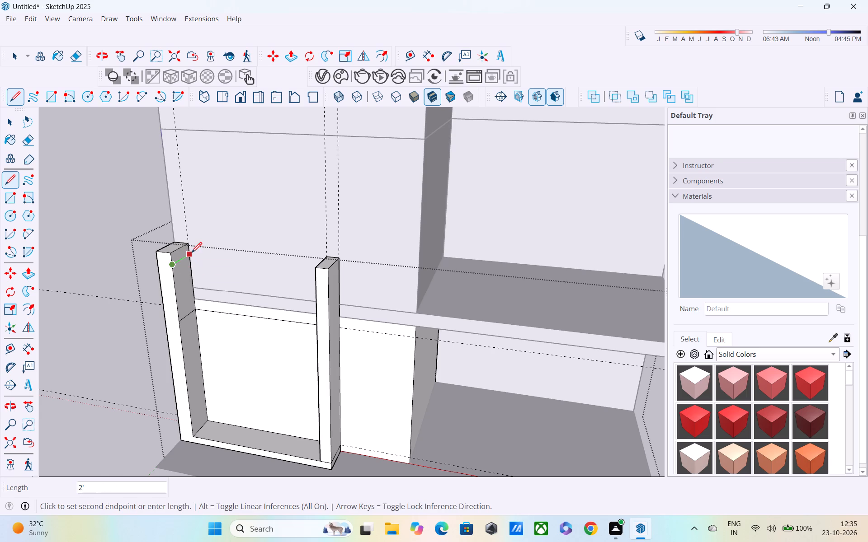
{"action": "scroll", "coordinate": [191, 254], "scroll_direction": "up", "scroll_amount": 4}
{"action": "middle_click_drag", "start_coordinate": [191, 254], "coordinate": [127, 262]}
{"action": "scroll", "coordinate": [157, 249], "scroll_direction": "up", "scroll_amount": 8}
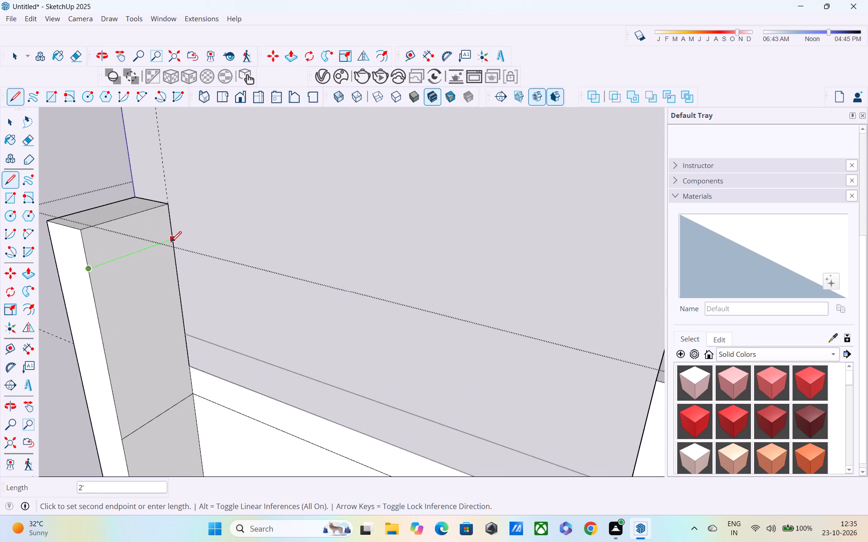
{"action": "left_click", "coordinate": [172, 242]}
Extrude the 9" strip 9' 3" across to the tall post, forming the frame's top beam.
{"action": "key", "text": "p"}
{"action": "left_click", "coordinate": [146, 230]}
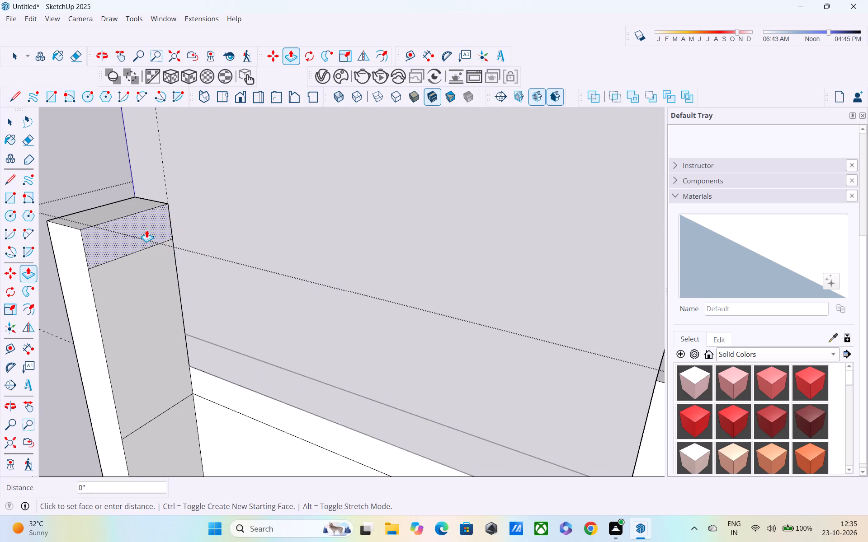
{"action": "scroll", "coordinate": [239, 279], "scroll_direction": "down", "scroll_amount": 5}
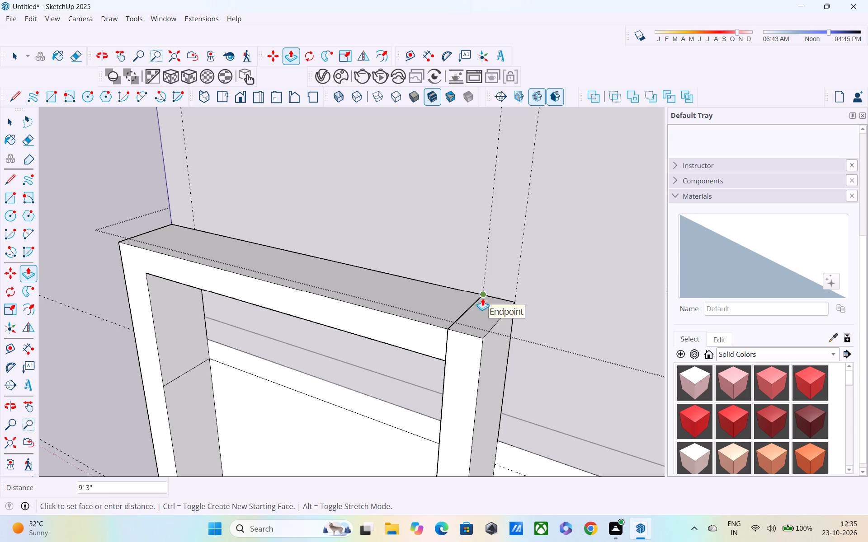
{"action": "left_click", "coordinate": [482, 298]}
Examine the closed frame's top beam and proportions against the front wall and upper storey.
{"action": "middle_click_drag", "start_coordinate": [477, 329], "coordinate": [529, 260]}
{"action": "scroll", "coordinate": [529, 260], "scroll_direction": "up", "scroll_amount": 4}
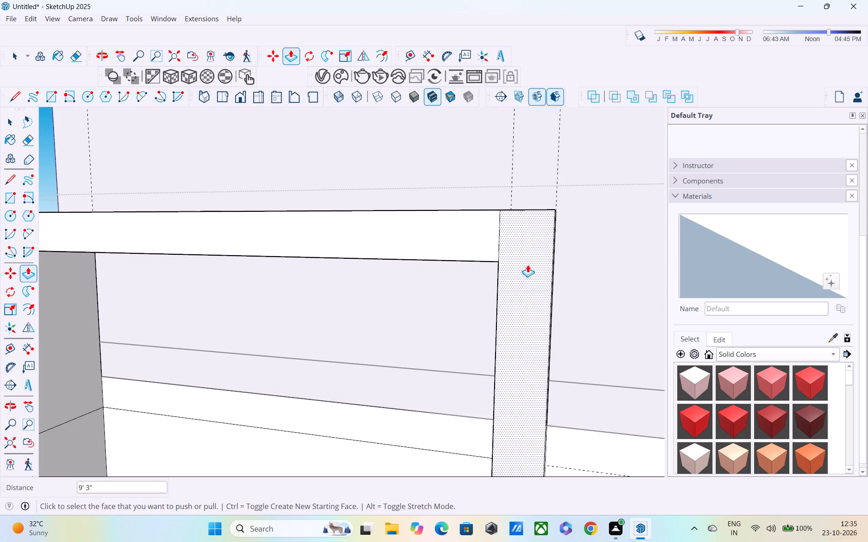
{"action": "scroll", "coordinate": [525, 270], "scroll_direction": "down", "scroll_amount": 8}
{"action": "middle_click_drag", "start_coordinate": [458, 287], "coordinate": [471, 234]}
{"action": "scroll", "coordinate": [472, 237], "scroll_direction": "down", "scroll_amount": 7}
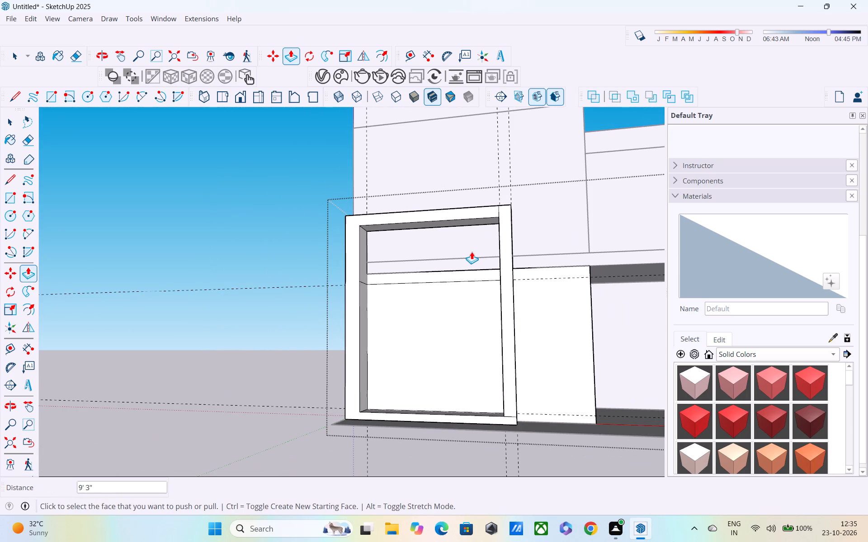
{"action": "scroll", "coordinate": [467, 258], "scroll_direction": "down", "scroll_amount": 2}
{"action": "middle_click_drag", "start_coordinate": [467, 258], "coordinate": [487, 304]}
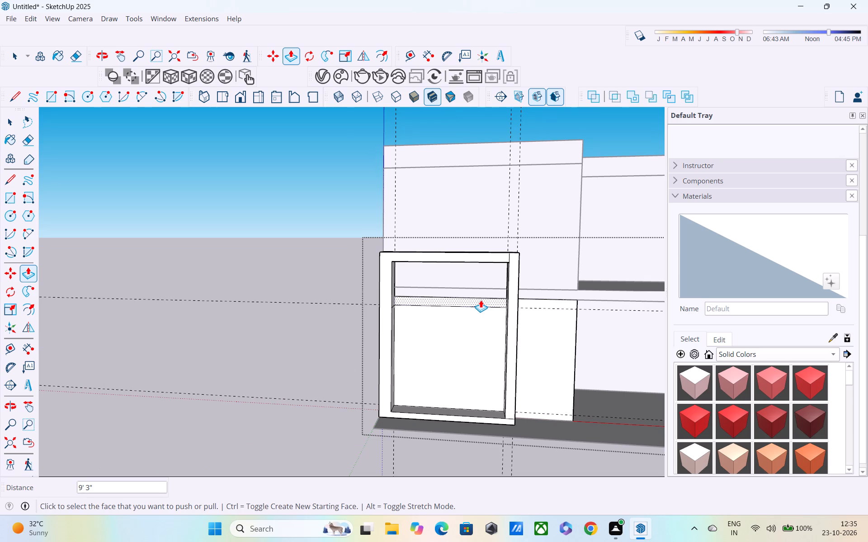
{"action": "middle_click_drag", "start_coordinate": [460, 308], "coordinate": [504, 319]}
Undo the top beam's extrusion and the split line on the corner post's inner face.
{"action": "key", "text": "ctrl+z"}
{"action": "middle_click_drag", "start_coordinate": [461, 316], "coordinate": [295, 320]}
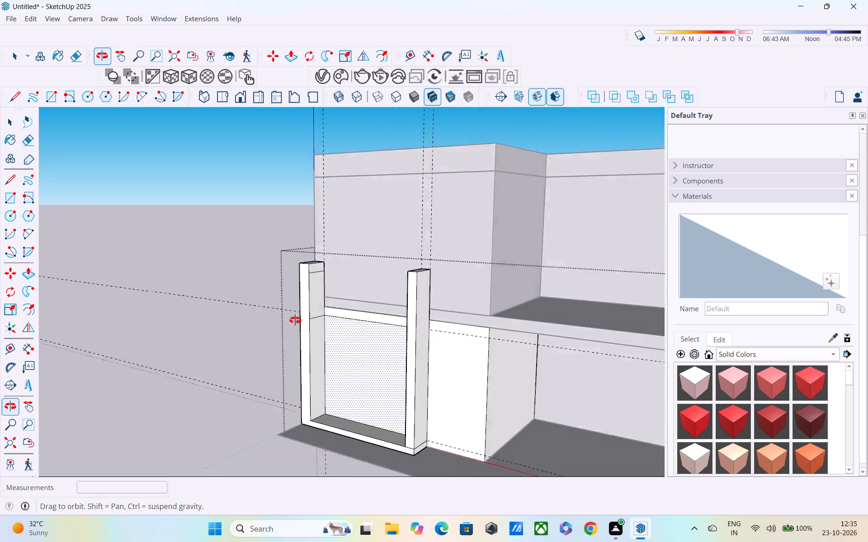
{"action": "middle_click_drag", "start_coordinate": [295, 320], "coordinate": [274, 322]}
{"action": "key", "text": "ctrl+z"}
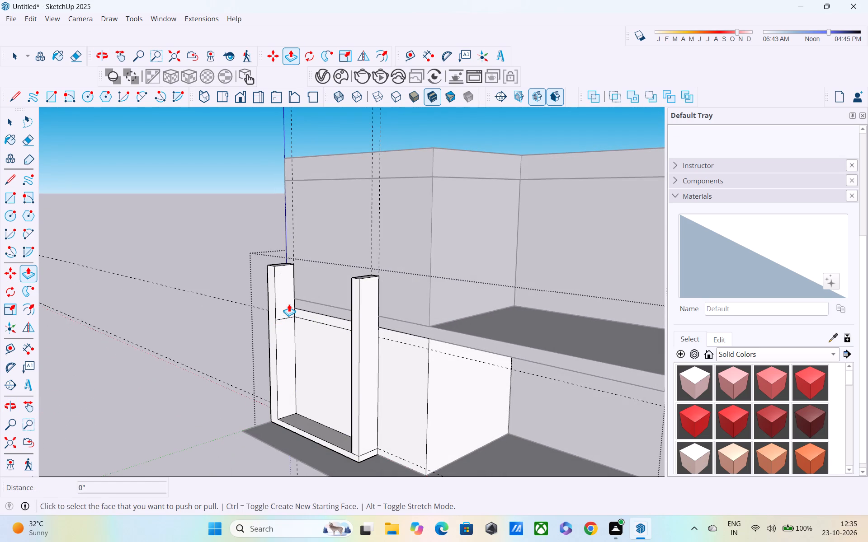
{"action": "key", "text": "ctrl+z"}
Erase the seam line across the corner post's inner side face, level with the panel's upper edge.
{"action": "key", "text": "space"}
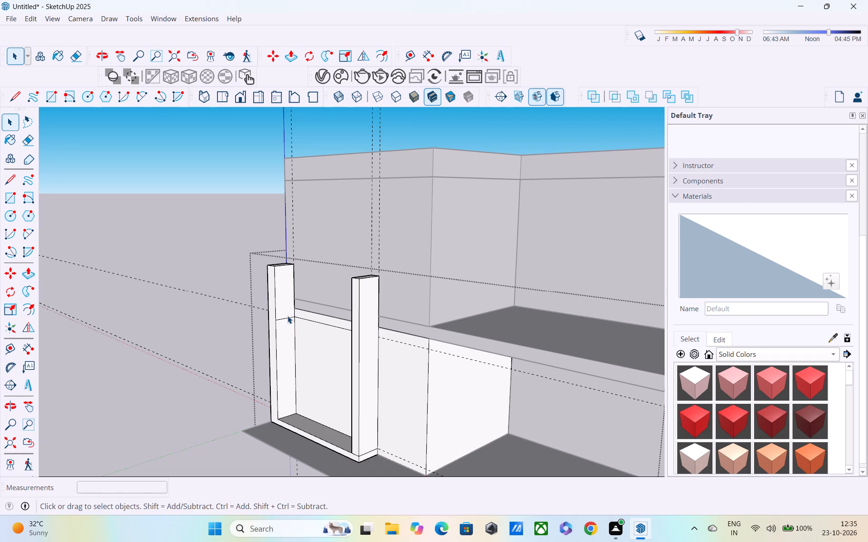
{"action": "key", "text": "e"}
{"action": "left_click", "coordinate": [287, 321]}
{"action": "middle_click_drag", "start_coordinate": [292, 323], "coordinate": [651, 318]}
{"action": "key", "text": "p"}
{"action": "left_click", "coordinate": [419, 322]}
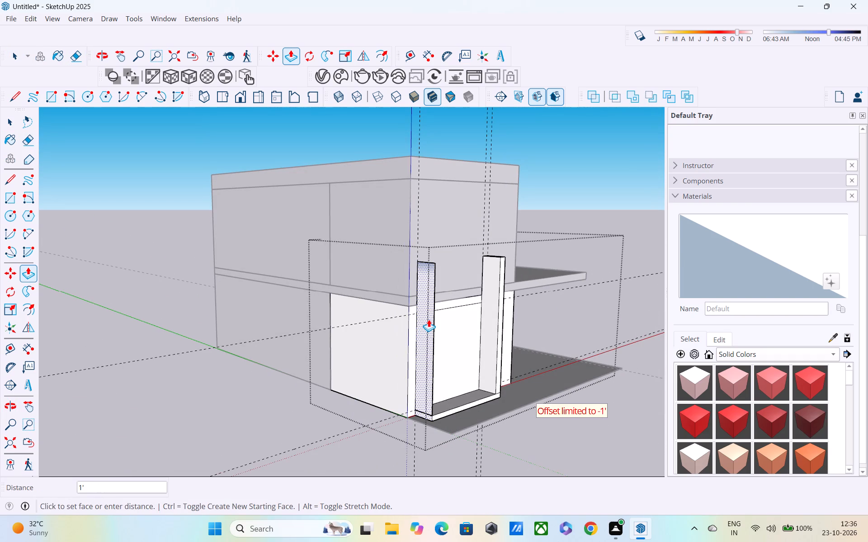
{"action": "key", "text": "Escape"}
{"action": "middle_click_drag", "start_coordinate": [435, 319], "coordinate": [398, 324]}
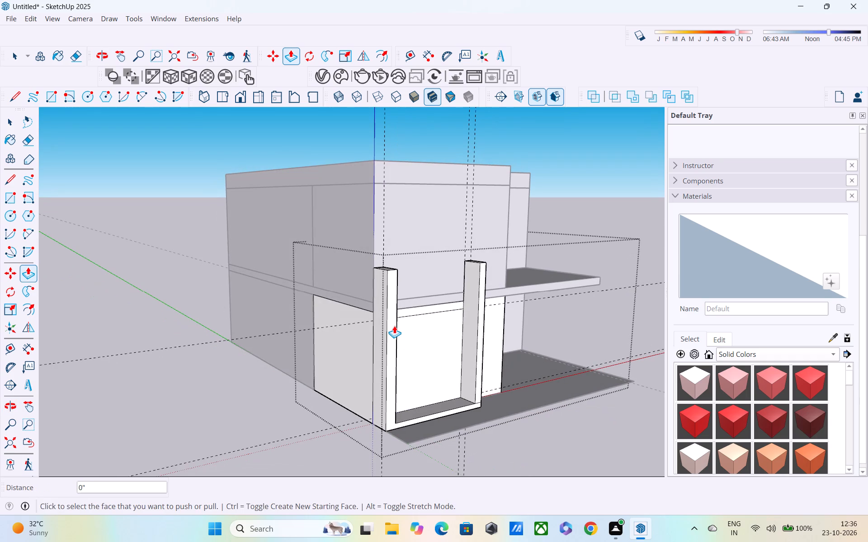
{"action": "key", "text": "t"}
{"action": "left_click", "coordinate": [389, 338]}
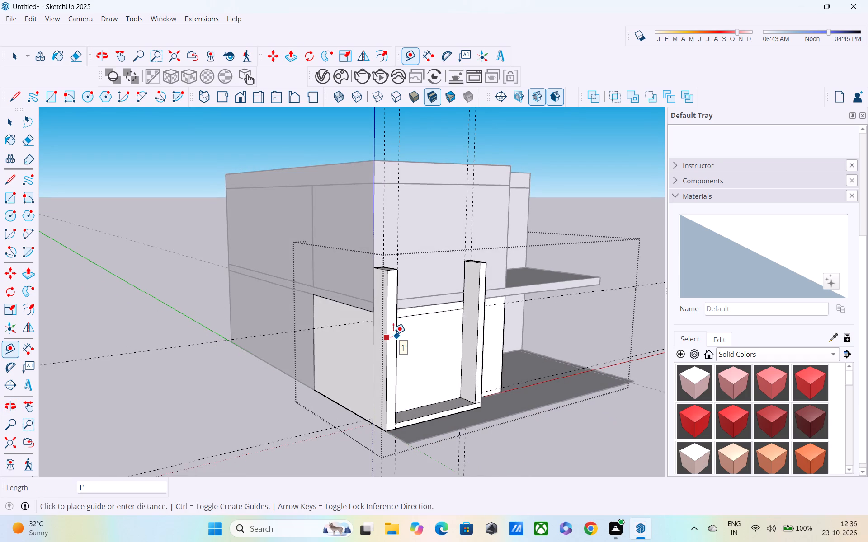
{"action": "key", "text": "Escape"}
Extrude the corner post's outer side face outward by 0.5'.
{"action": "middle_click_drag", "start_coordinate": [393, 334], "coordinate": [376, 344]}
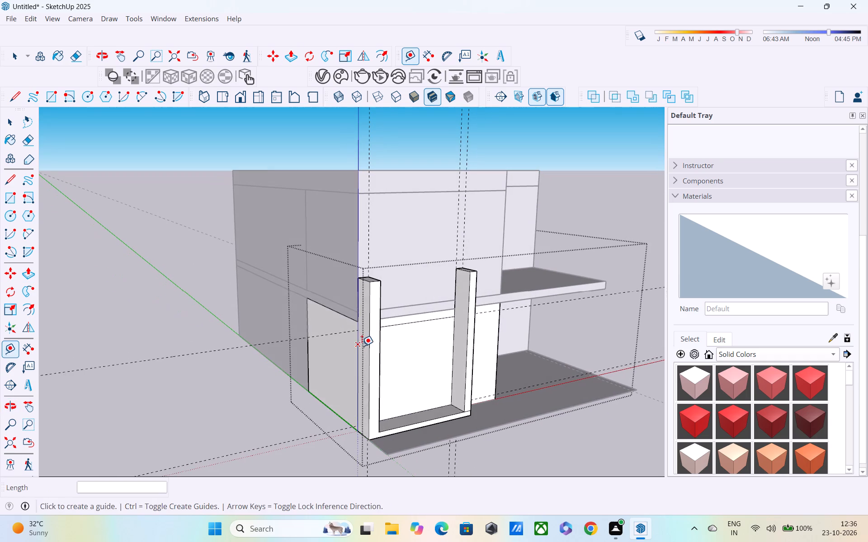
{"action": "key", "text": "p"}
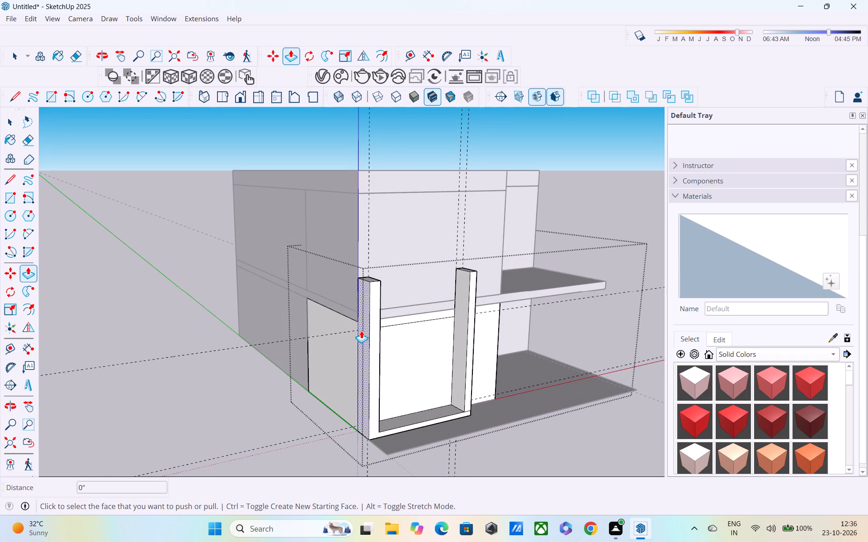
{"action": "left_click", "coordinate": [362, 331]}
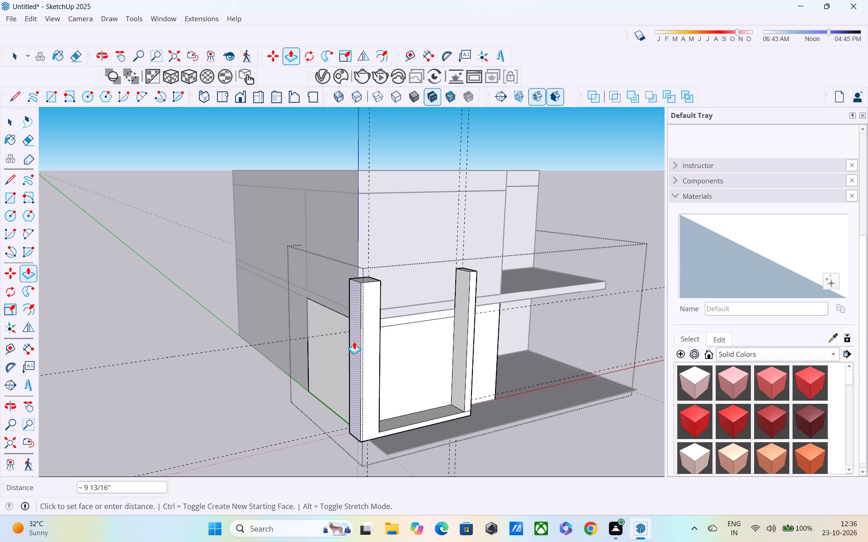
{"action": "type", "text": "0.5'"}
{"action": "key", "text": "Return"}
Draw a split line across the corner post's inner side face, 6" below its top edge.
{"action": "middle_click_drag", "start_coordinate": [354, 341], "coordinate": [240, 341]}
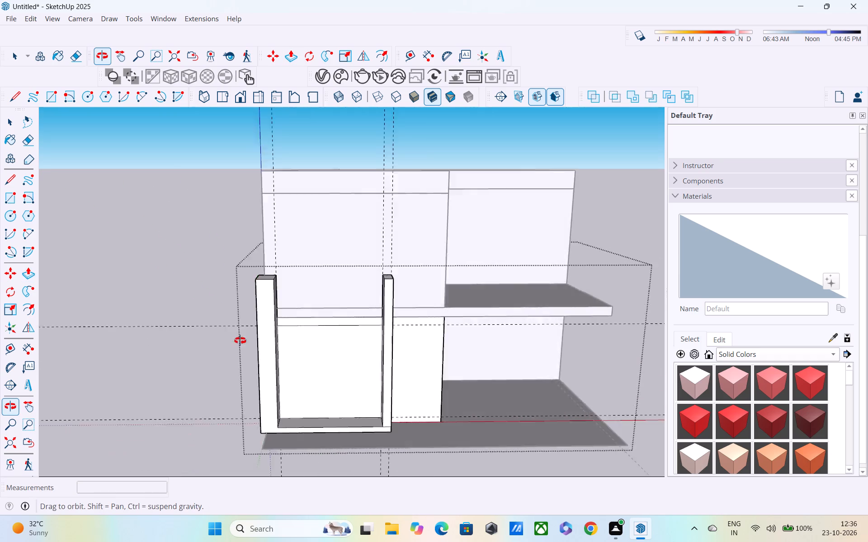
{"action": "middle_click_drag", "start_coordinate": [240, 341], "coordinate": [221, 316]}
{"action": "scroll", "coordinate": [228, 298], "scroll_direction": "up", "scroll_amount": 4}
{"action": "middle_click_drag", "start_coordinate": [247, 271], "coordinate": [169, 313]}
{"action": "scroll", "coordinate": [182, 322], "scroll_direction": "up", "scroll_amount": 1}
{"action": "key", "text": "space"}
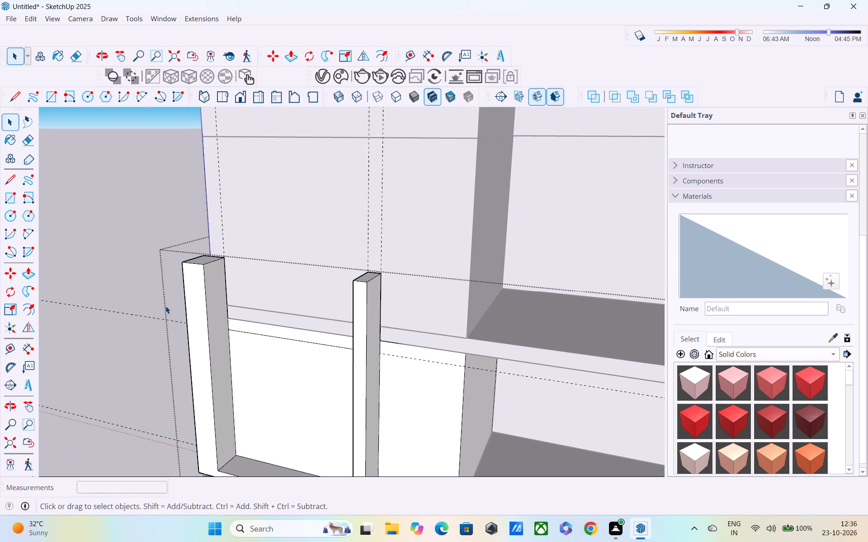
{"action": "type", "text": "l"}
{"action": "left_click", "coordinate": [204, 266]}
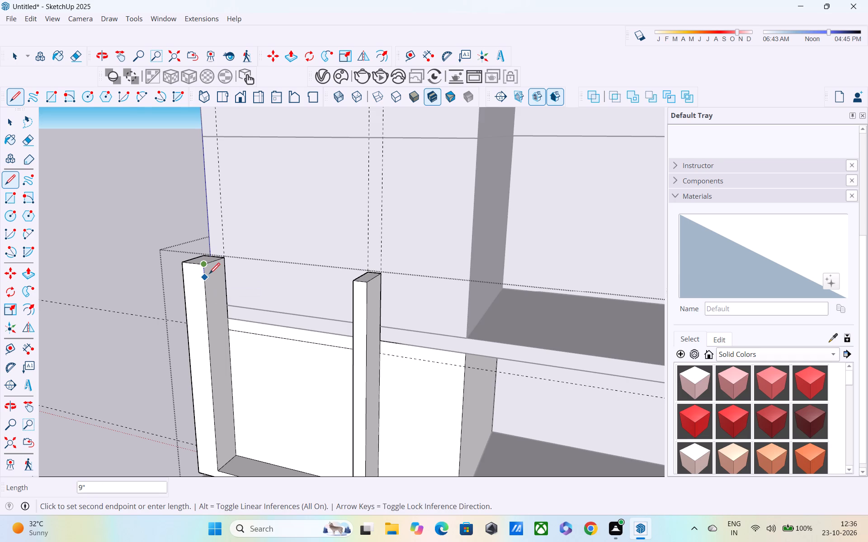
{"action": "scroll", "coordinate": [209, 274], "scroll_direction": "up", "scroll_amount": 4}
{"action": "left_click", "coordinate": [200, 263]}
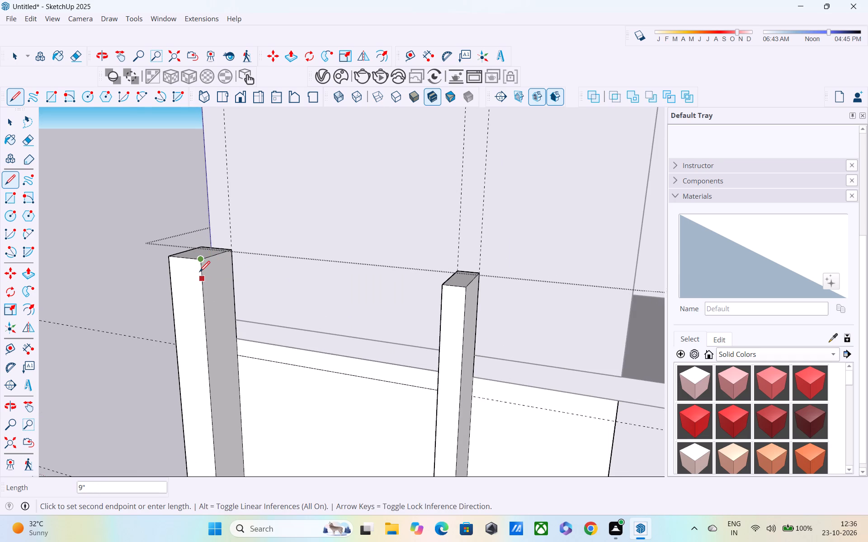
{"action": "type", "text": "6\""}
{"action": "key", "text": "Return"}
{"action": "left_click", "coordinate": [198, 262]}
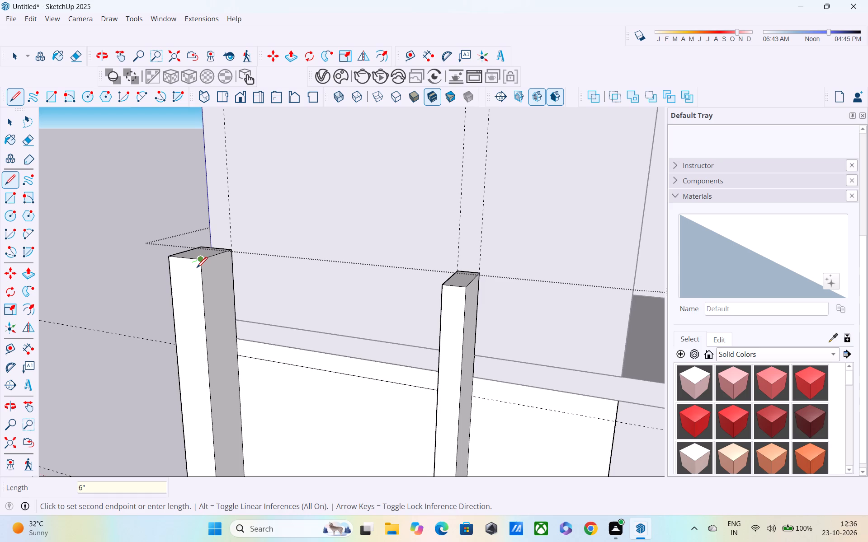
{"action": "left_click", "coordinate": [202, 277]}
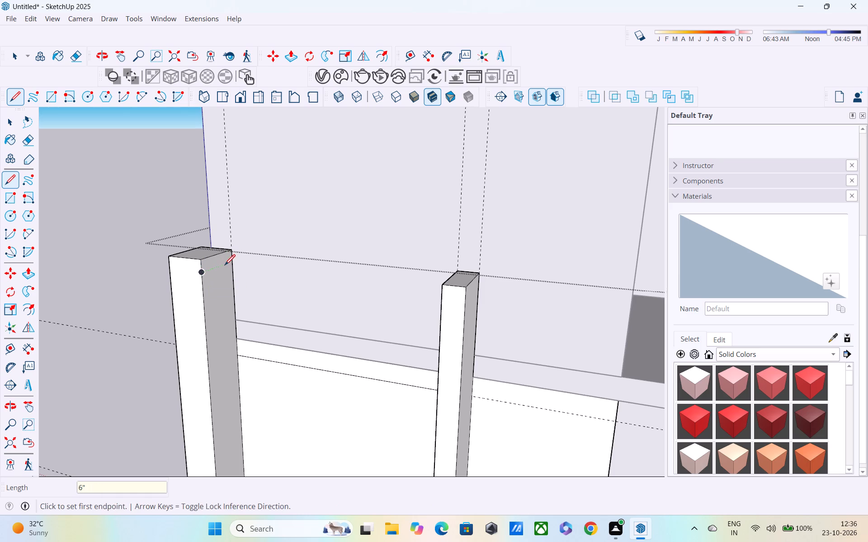
{"action": "left_click", "coordinate": [232, 266]}
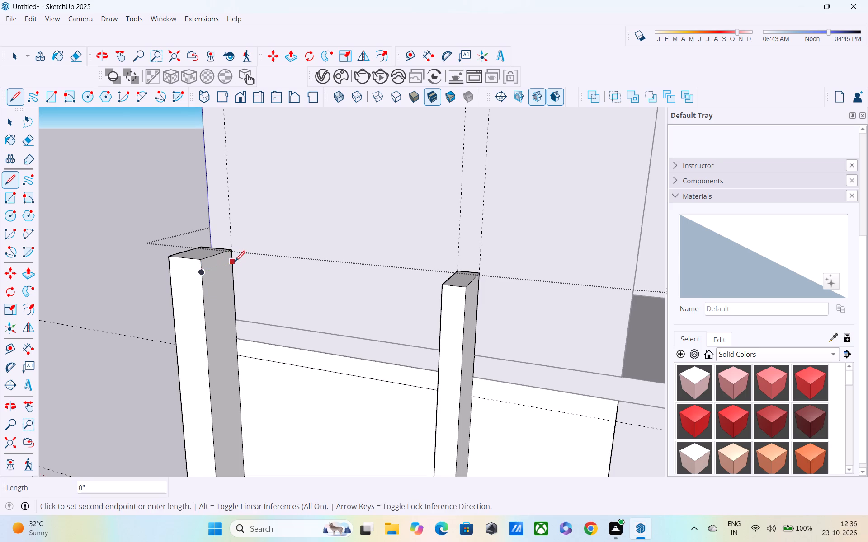
{"action": "left_click", "coordinate": [234, 263]}
{"action": "left_click", "coordinate": [201, 275]}
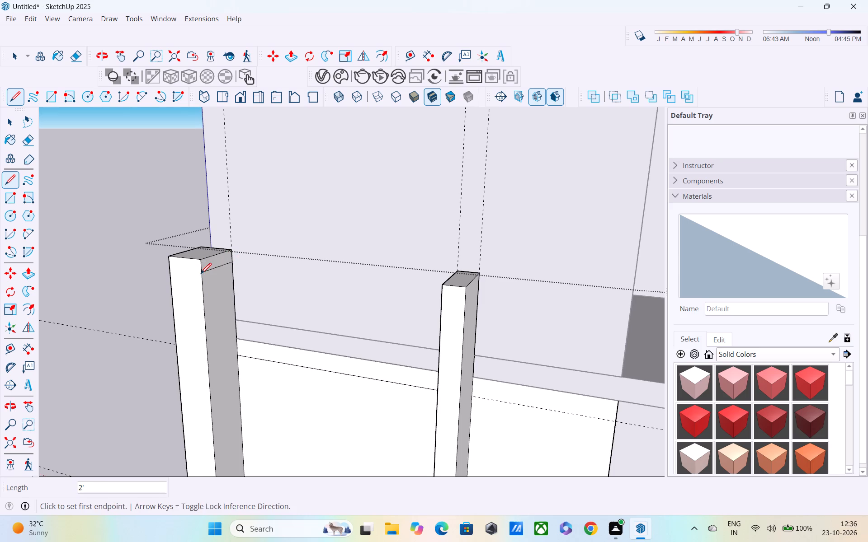
Extrude the 6" strip 9' 3" across to the opposite tall post, forming the frame's top beam.
{"action": "key", "text": "p"}
{"action": "left_click", "coordinate": [214, 264]}
{"action": "scroll", "coordinate": [344, 300], "scroll_direction": "down", "scroll_amount": 1}
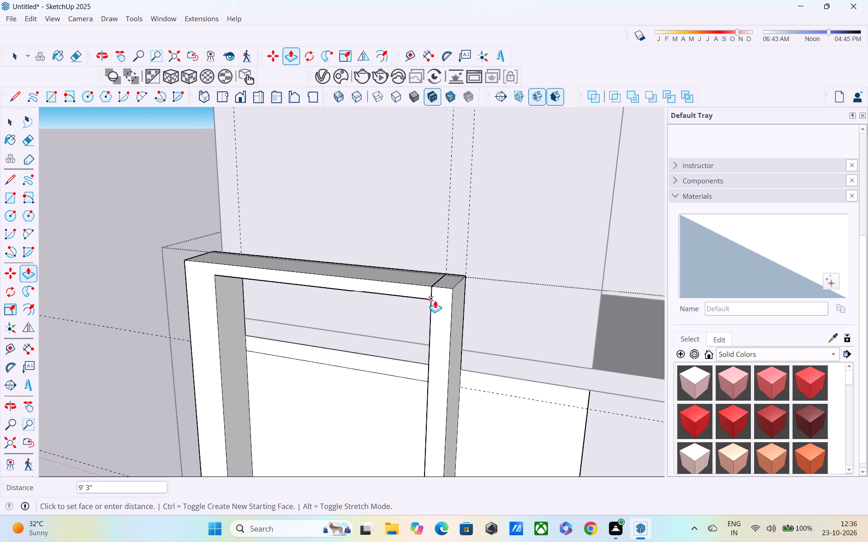
{"action": "left_click", "coordinate": [435, 300]}
Erase the horizontal seam line across the front wall panel inside the frame, just below the panel's upper edge.
{"action": "middle_click_drag", "start_coordinate": [436, 303], "coordinate": [517, 269]}
{"action": "scroll", "coordinate": [518, 264], "scroll_direction": "down", "scroll_amount": 6}
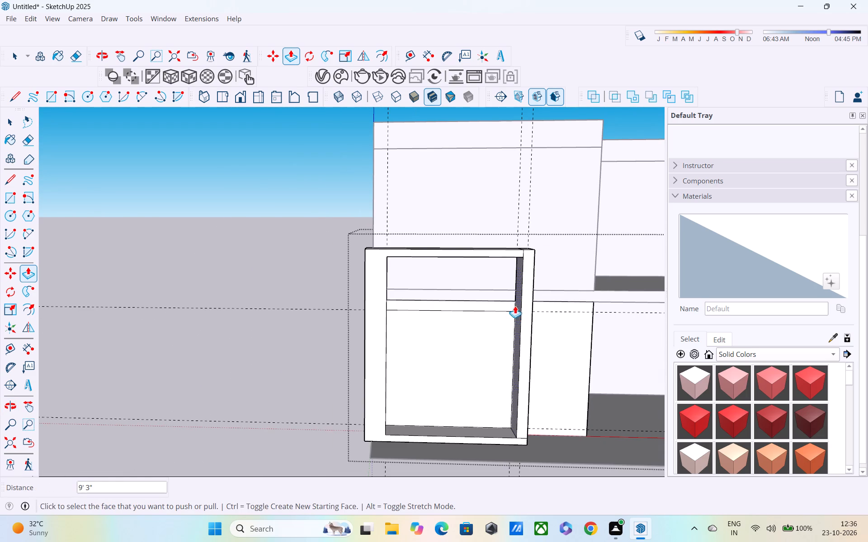
{"action": "middle_click_drag", "start_coordinate": [509, 310], "coordinate": [433, 352], "text": "shift"}
{"action": "key", "text": "space"}
{"action": "scroll", "coordinate": [368, 341], "scroll_direction": "up", "scroll_amount": 2}
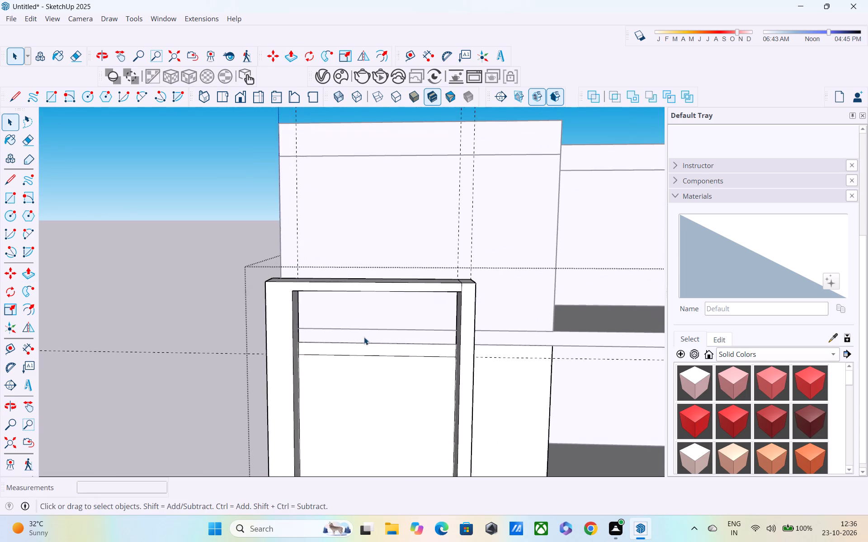
{"action": "scroll", "coordinate": [362, 334], "scroll_direction": "up", "scroll_amount": 2}
{"action": "middle_click_drag", "start_coordinate": [362, 332], "coordinate": [363, 297]}
{"action": "scroll", "coordinate": [363, 321], "scroll_direction": "up", "scroll_amount": 2}
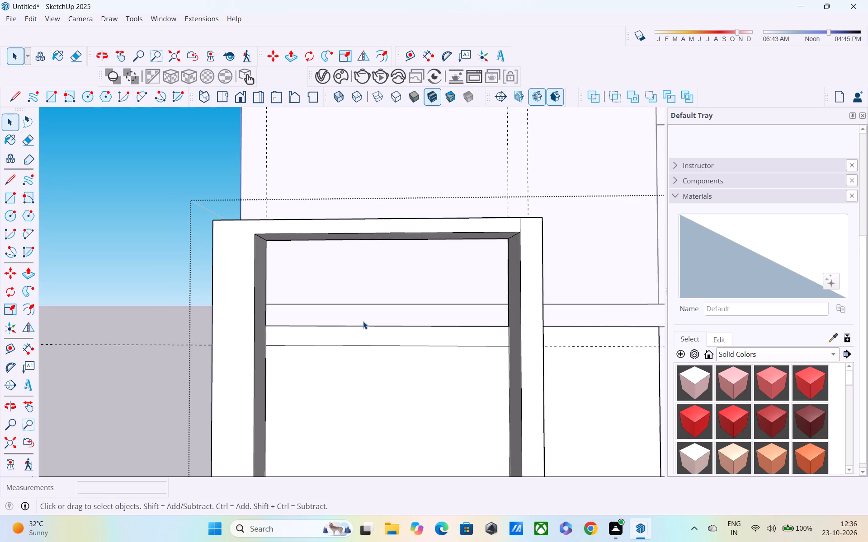
{"action": "key", "text": "e"}
{"action": "left_click", "coordinate": [363, 347]}
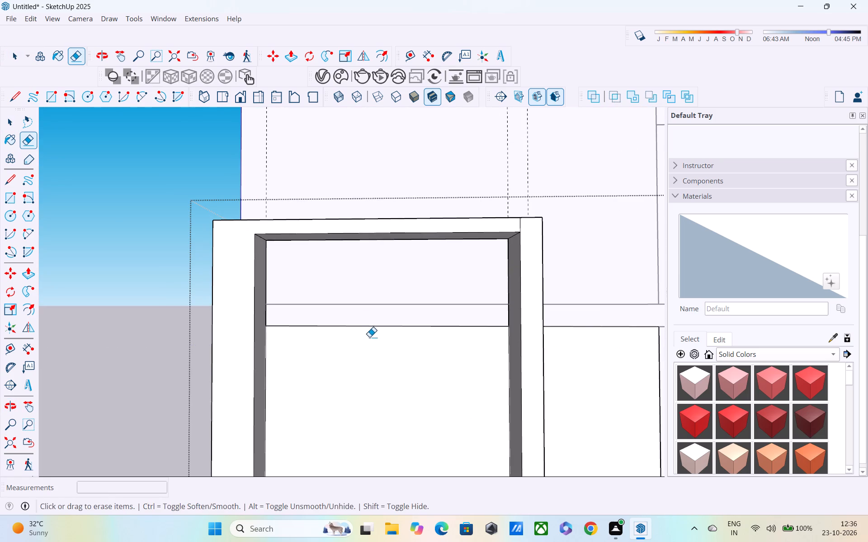
Erase the seam lines on the top and front faces where the top beam meets the tall post away from the corner.
{"action": "middle_click_drag", "start_coordinate": [370, 336], "coordinate": [250, 342]}
{"action": "scroll", "coordinate": [253, 336], "scroll_direction": "down", "scroll_amount": 3}
{"action": "scroll", "coordinate": [257, 336], "scroll_direction": "up", "scroll_amount": 2}
{"action": "middle_click_drag", "start_coordinate": [258, 336], "coordinate": [334, 370]}
{"action": "scroll", "coordinate": [334, 337], "scroll_direction": "up", "scroll_amount": 1}
{"action": "scroll", "coordinate": [334, 337], "scroll_direction": "down", "scroll_amount": 2}
{"action": "middle_click_drag", "start_coordinate": [332, 334], "coordinate": [330, 327]}
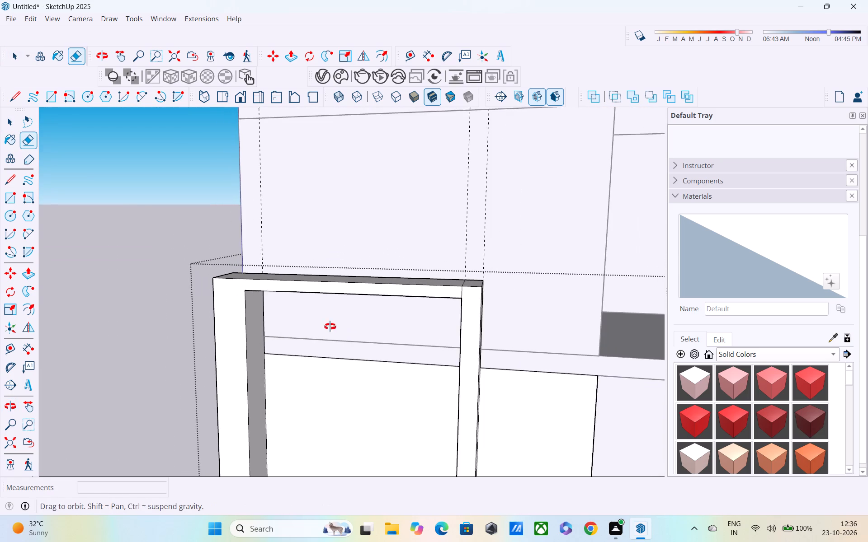
{"action": "middle_click_drag", "start_coordinate": [330, 327], "coordinate": [143, 350]}
{"action": "middle_click_drag", "start_coordinate": [263, 318], "coordinate": [283, 354]}
{"action": "scroll", "coordinate": [288, 350], "scroll_direction": "up", "scroll_amount": 3}
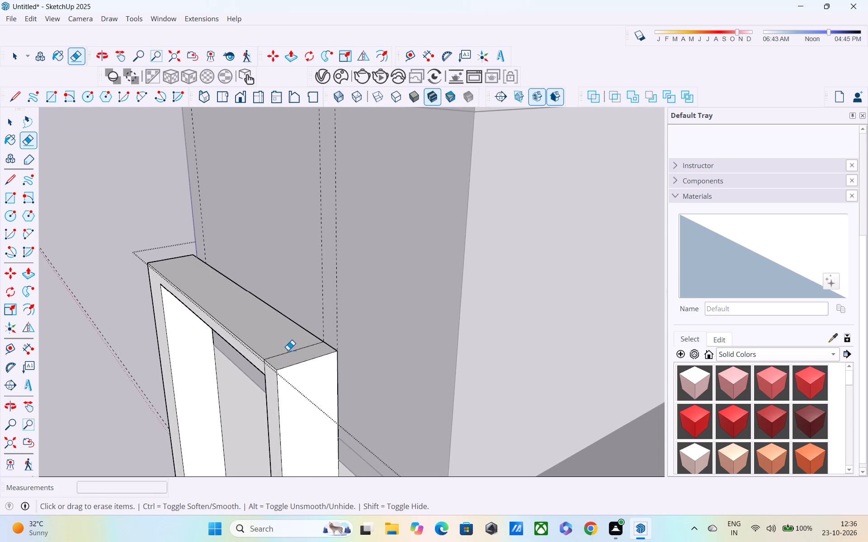
{"action": "left_click", "coordinate": [290, 352]}
{"action": "middle_click_drag", "start_coordinate": [283, 358], "coordinate": [342, 319]}
{"action": "scroll", "coordinate": [399, 307], "scroll_direction": "up", "scroll_amount": 4}
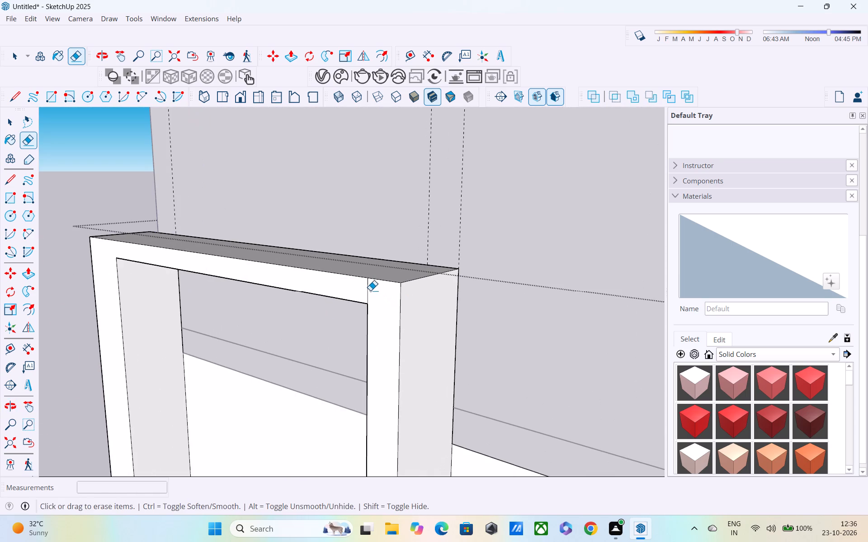
{"action": "left_click", "coordinate": [366, 291]}
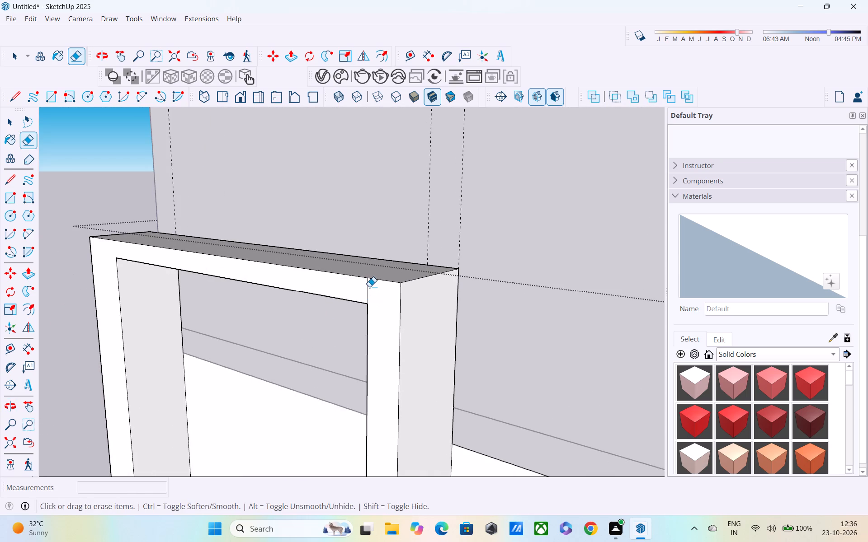
{"action": "left_click", "coordinate": [369, 286]}
{"action": "left_click", "coordinate": [368, 283]}
Leave group editing and return to the whole model, with no wall group left open.
{"action": "middle_click_drag", "start_coordinate": [363, 315], "coordinate": [436, 229]}
{"action": "scroll", "coordinate": [437, 237], "scroll_direction": "down", "scroll_amount": 5}
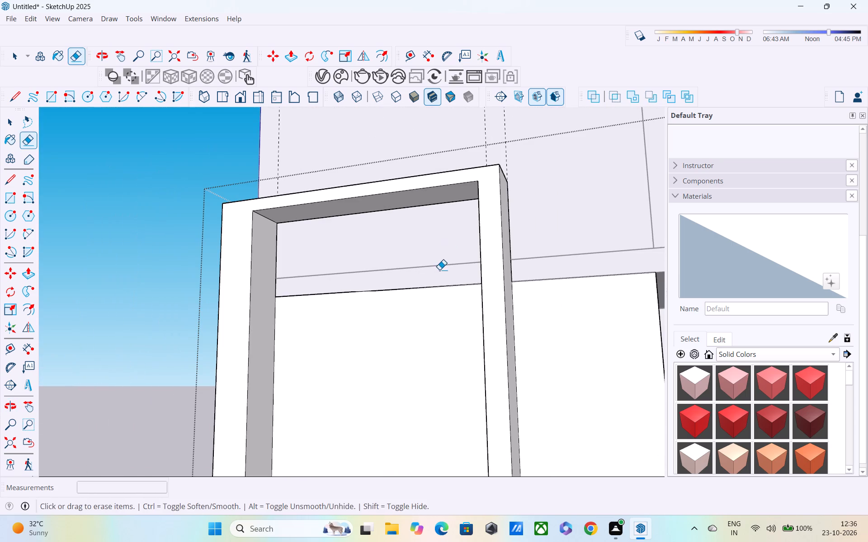
{"action": "key", "text": "space"}
{"action": "double_click", "coordinate": [390, 320]}
{"action": "middle_click_drag", "start_coordinate": [388, 324], "coordinate": [399, 285]}
{"action": "key", "text": "space"}
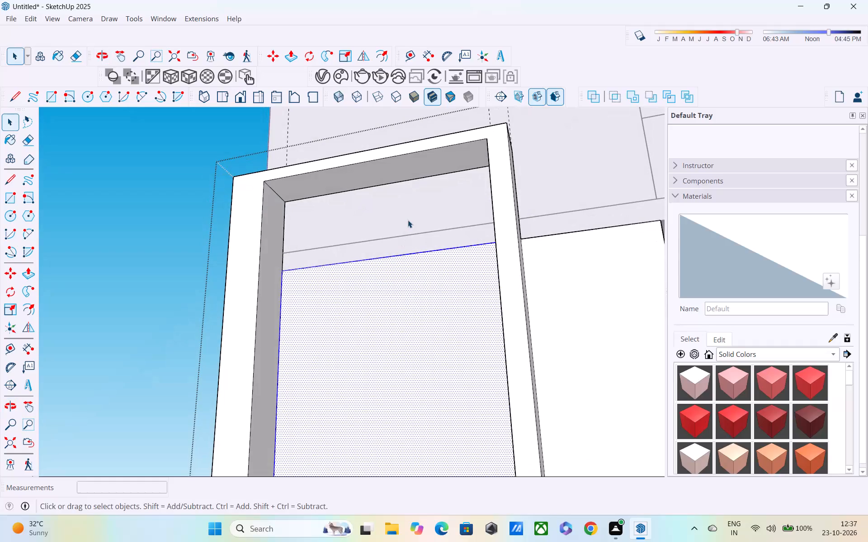
{"action": "double_click", "coordinate": [408, 220]}
{"action": "middle_click_drag", "start_coordinate": [411, 238], "coordinate": [425, 295]}
{"action": "scroll", "coordinate": [382, 299], "scroll_direction": "up", "scroll_amount": 8}
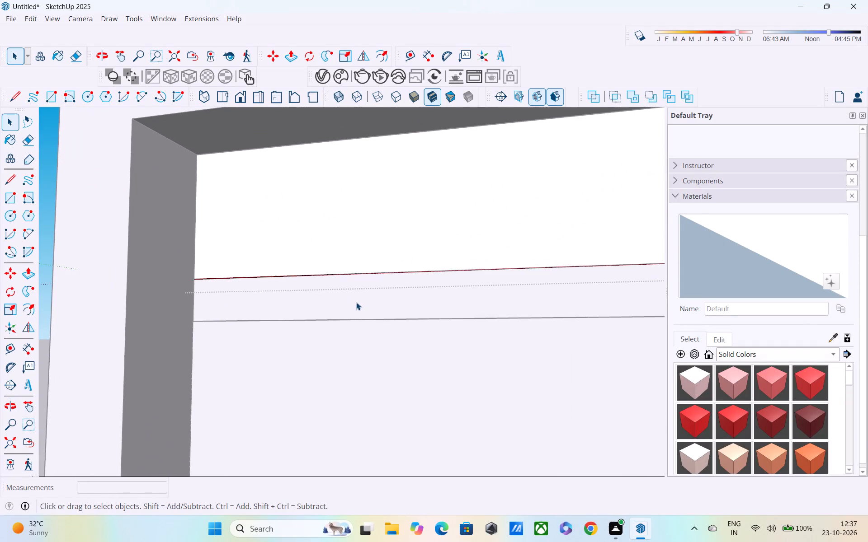
{"action": "middle_click_drag", "start_coordinate": [356, 302], "coordinate": [356, 360]}
{"action": "middle_click_drag", "start_coordinate": [293, 303], "coordinate": [267, 314]}
{"action": "scroll", "coordinate": [277, 289], "scroll_direction": "down", "scroll_amount": 5}
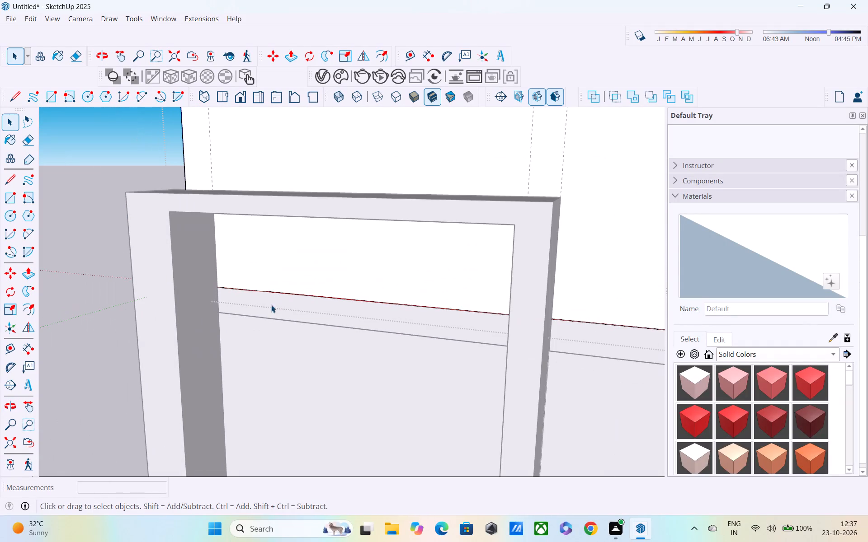
{"action": "key", "text": "Escape"}
{"action": "left_click", "coordinate": [103, 206]}
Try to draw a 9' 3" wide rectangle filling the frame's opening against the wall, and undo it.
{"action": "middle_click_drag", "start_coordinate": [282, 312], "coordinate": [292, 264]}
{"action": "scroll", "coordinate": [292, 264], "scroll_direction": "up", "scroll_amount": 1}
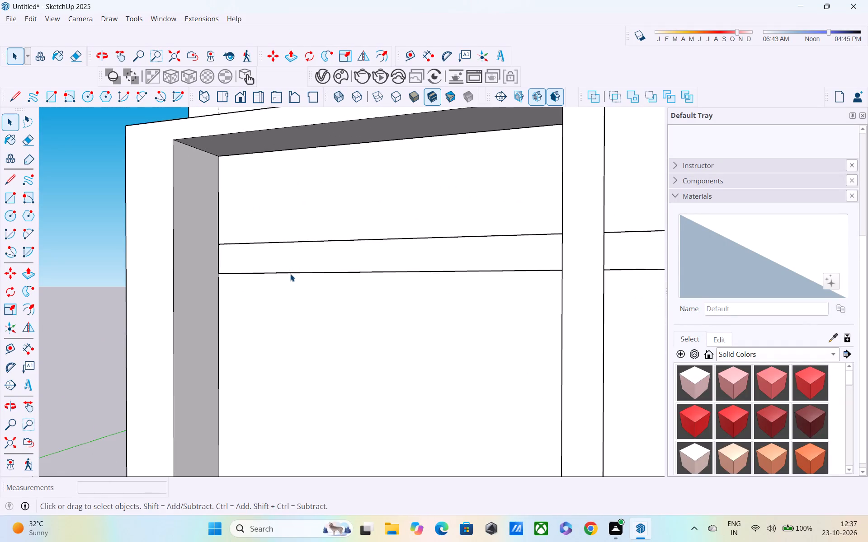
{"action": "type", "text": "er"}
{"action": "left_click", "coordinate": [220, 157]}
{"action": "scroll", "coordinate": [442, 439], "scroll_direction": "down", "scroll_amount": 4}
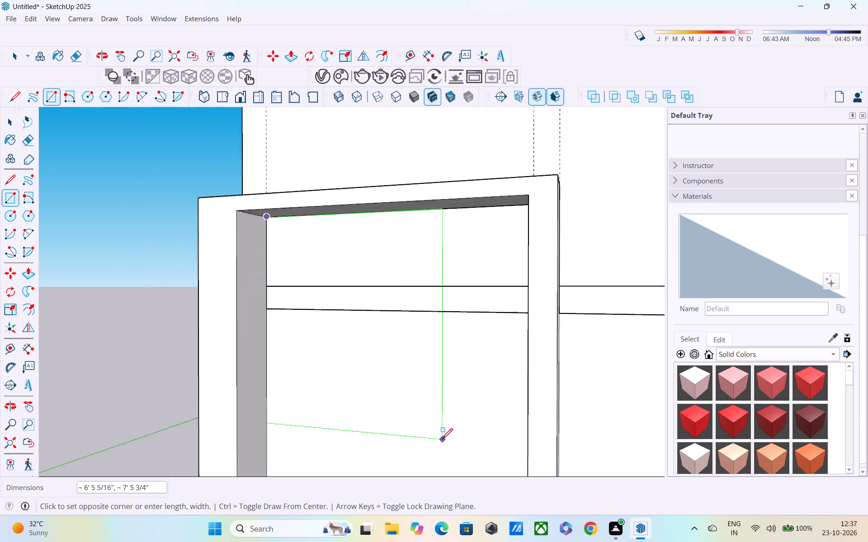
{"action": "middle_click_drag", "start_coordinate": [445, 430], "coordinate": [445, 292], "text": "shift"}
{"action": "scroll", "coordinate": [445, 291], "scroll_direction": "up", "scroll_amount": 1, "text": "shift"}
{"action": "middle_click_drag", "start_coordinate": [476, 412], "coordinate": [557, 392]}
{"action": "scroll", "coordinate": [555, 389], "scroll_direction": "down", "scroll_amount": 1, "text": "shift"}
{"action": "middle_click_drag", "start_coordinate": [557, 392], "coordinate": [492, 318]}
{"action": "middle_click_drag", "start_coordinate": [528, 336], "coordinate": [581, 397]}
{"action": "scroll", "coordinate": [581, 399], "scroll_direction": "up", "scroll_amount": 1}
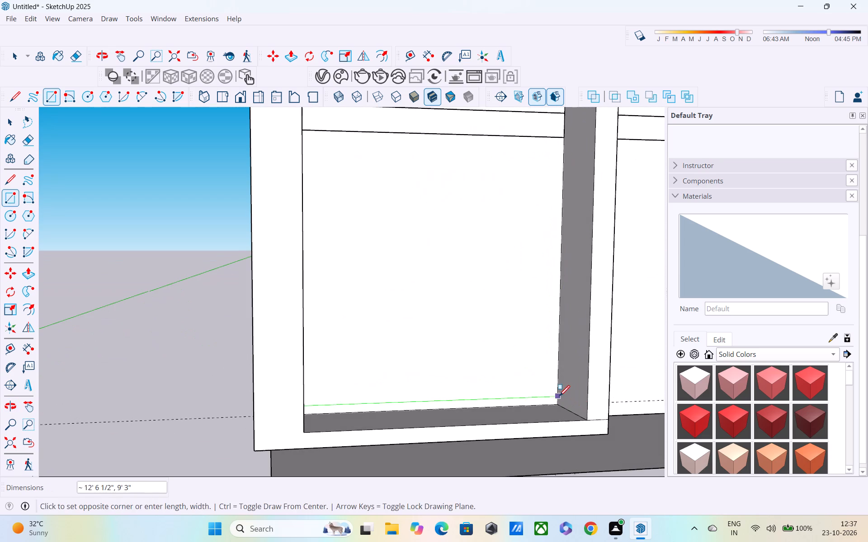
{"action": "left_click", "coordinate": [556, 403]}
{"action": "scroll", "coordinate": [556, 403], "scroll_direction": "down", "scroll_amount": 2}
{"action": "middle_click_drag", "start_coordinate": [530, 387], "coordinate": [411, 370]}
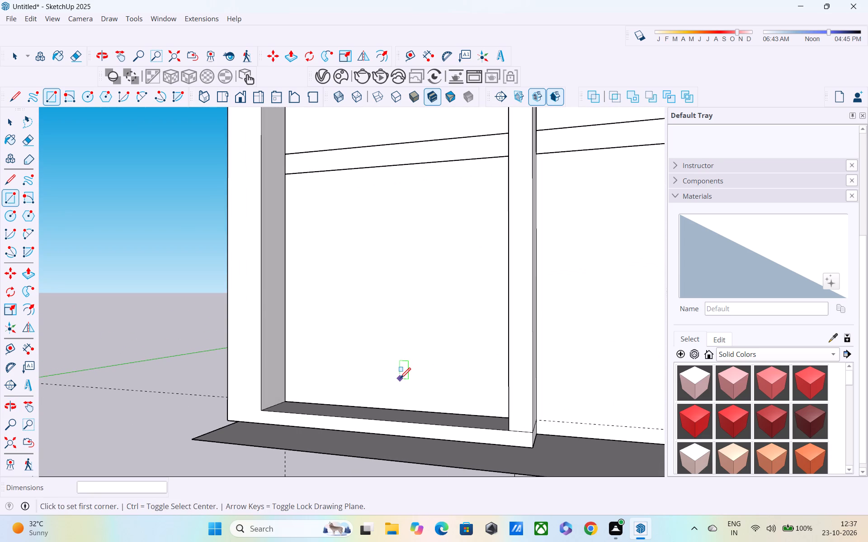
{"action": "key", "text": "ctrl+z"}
Examine the finished frame's opening and proportions against the front wall, the slab and the upper storey.
{"action": "middle_click_drag", "start_coordinate": [384, 369], "coordinate": [381, 413]}
{"action": "key", "text": "space"}
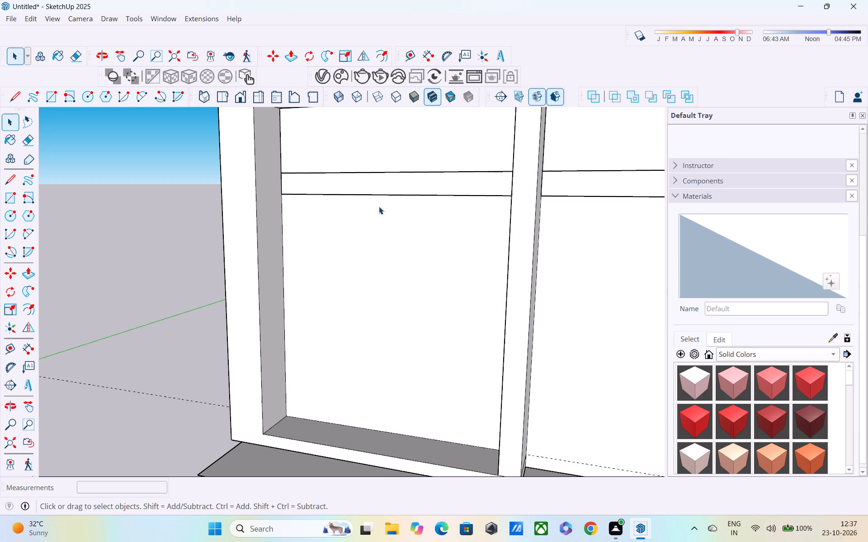
{"action": "scroll", "coordinate": [395, 251], "scroll_direction": "down", "scroll_amount": 4}
{"action": "scroll", "coordinate": [415, 307], "scroll_direction": "down", "scroll_amount": 1}
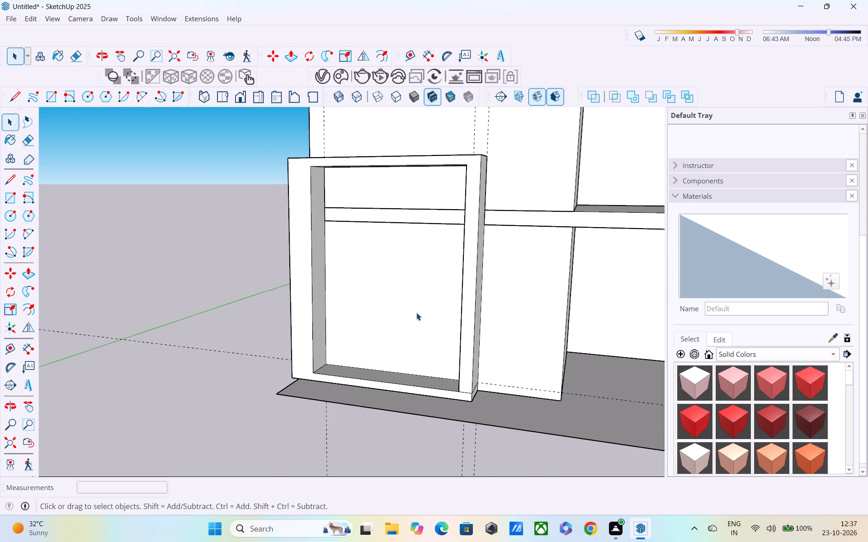
{"action": "middle_click_drag", "start_coordinate": [416, 313], "coordinate": [496, 291]}
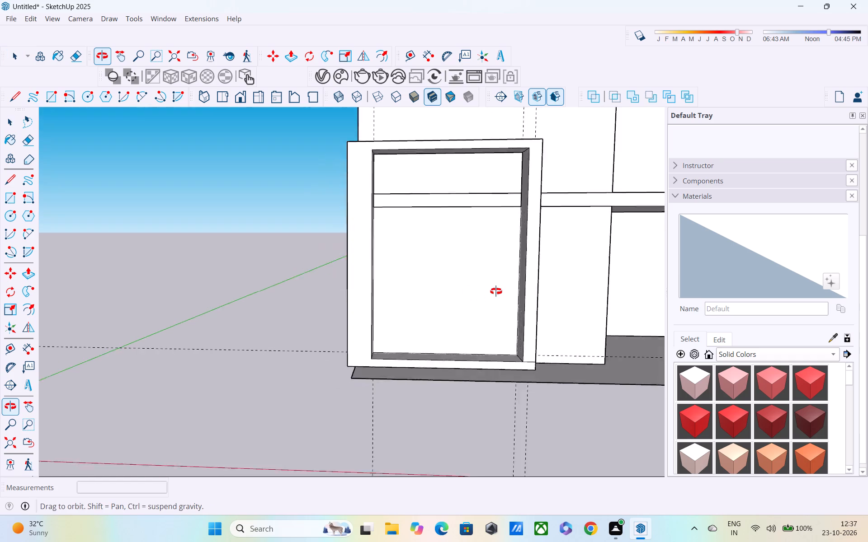
{"action": "middle_click_drag", "start_coordinate": [496, 291], "coordinate": [499, 304]}
{"action": "middle_click_drag", "start_coordinate": [499, 305], "coordinate": [397, 357], "text": "shift"}
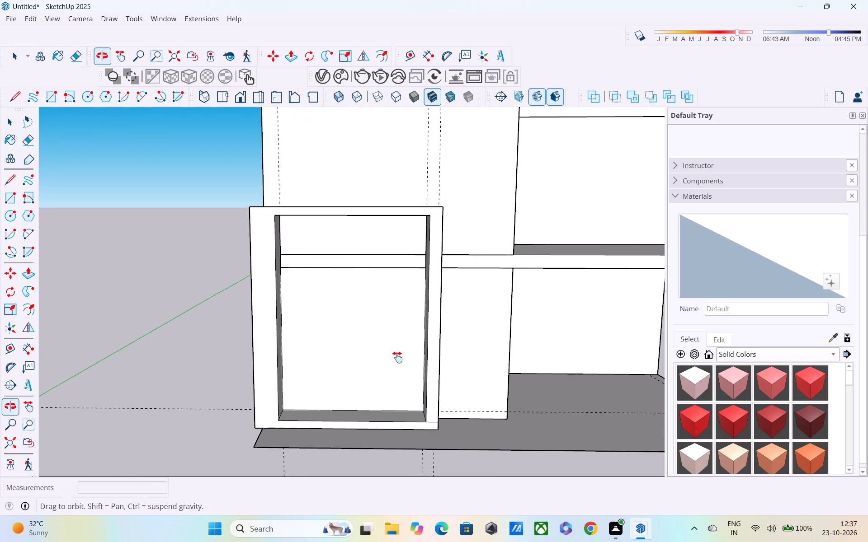
{"action": "middle_click_drag", "start_coordinate": [397, 357], "coordinate": [397, 356], "text": "shift"}
{"action": "scroll", "coordinate": [401, 345], "scroll_direction": "down", "scroll_amount": 3}
{"action": "middle_click_drag", "start_coordinate": [402, 345], "coordinate": [354, 322]}
{"action": "scroll", "coordinate": [402, 343], "scroll_direction": "up", "scroll_amount": 1}
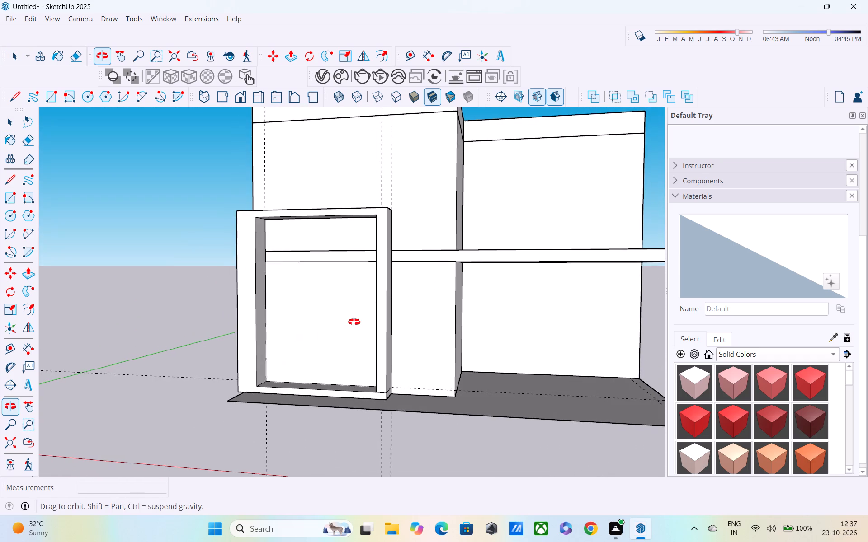
{"action": "middle_click_drag", "start_coordinate": [354, 322], "coordinate": [354, 322]}
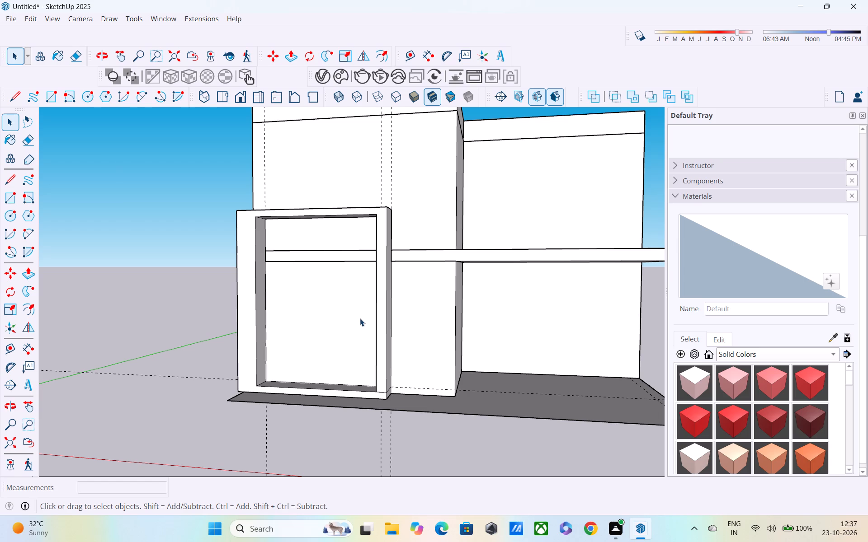
Examine how the projecting frame relates to the balcony slab, the upper storey walls and the ground-floor wall beside it.
{"action": "middle_click_drag", "start_coordinate": [415, 283], "coordinate": [295, 282]}
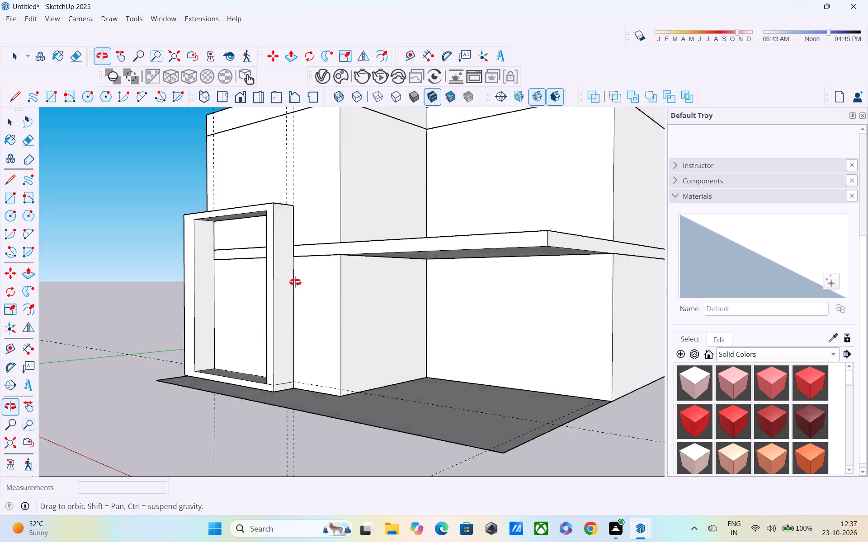
{"action": "middle_click_drag", "start_coordinate": [295, 282], "coordinate": [265, 302]}
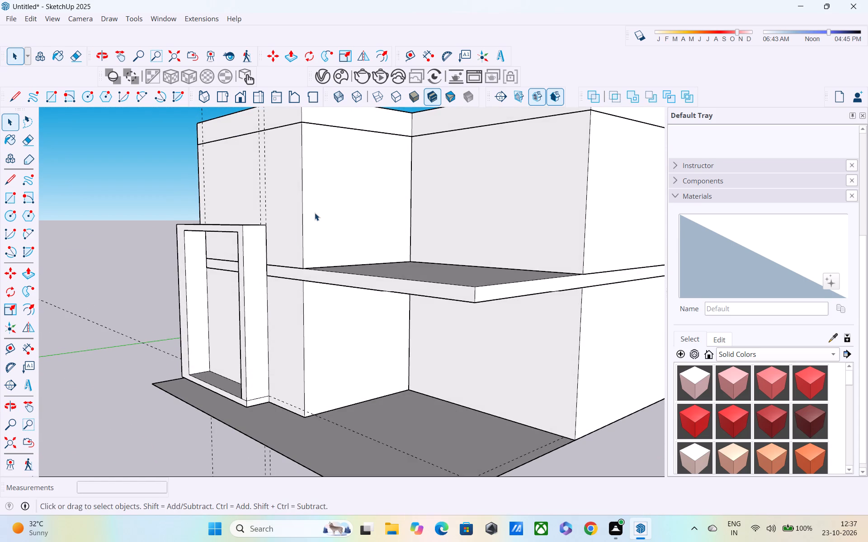
{"action": "double_click", "coordinate": [292, 208]}
{"action": "middle_click_drag", "start_coordinate": [297, 239], "coordinate": [306, 319]}
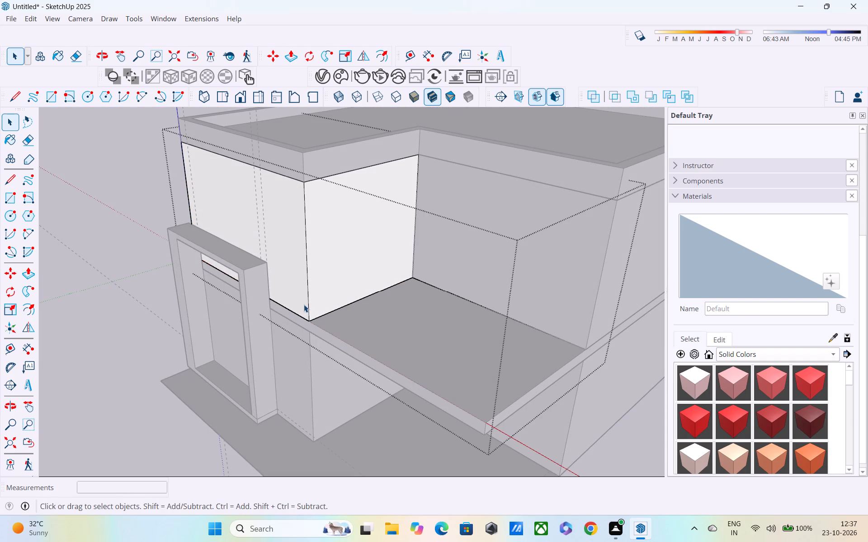
{"action": "key", "text": "space"}
{"action": "key", "text": "space"}
{"action": "left_click", "coordinate": [128, 206]}
{"action": "middle_click_drag", "start_coordinate": [241, 328], "coordinate": [188, 251]}
{"action": "scroll", "coordinate": [280, 308], "scroll_direction": "up", "scroll_amount": 2}
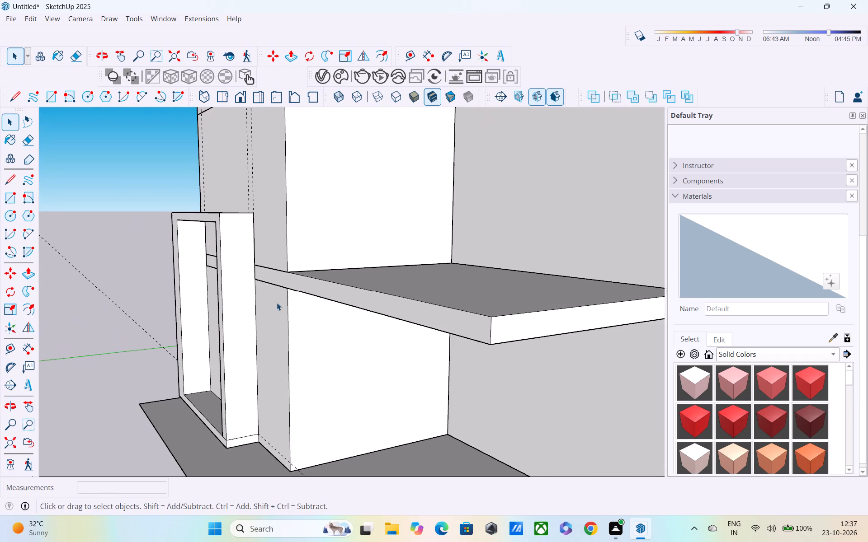
{"action": "scroll", "coordinate": [277, 303], "scroll_direction": "up", "scroll_amount": 1}
{"action": "middle_click_drag", "start_coordinate": [272, 297], "coordinate": [340, 310]}
{"action": "scroll", "coordinate": [340, 313], "scroll_direction": "down", "scroll_amount": 1}
{"action": "middle_click_drag", "start_coordinate": [340, 336], "coordinate": [357, 308]}
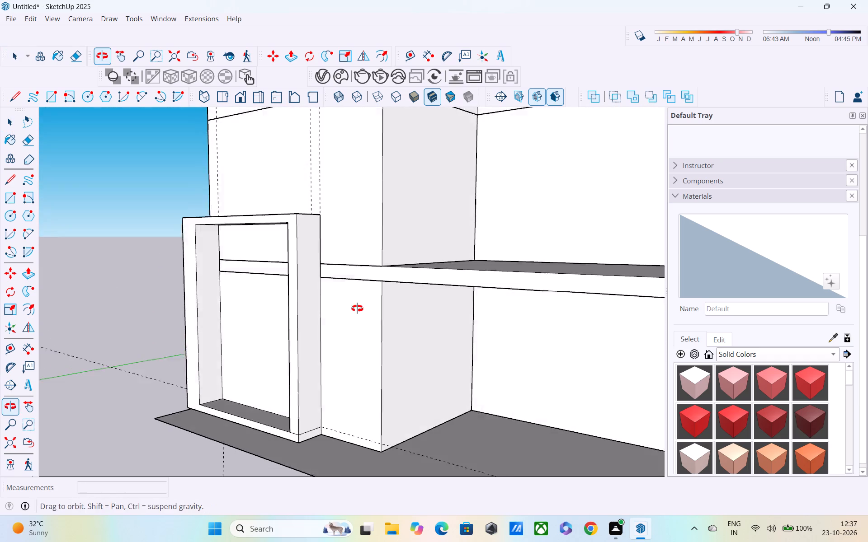
{"action": "middle_click_drag", "start_coordinate": [357, 308], "coordinate": [362, 299]}
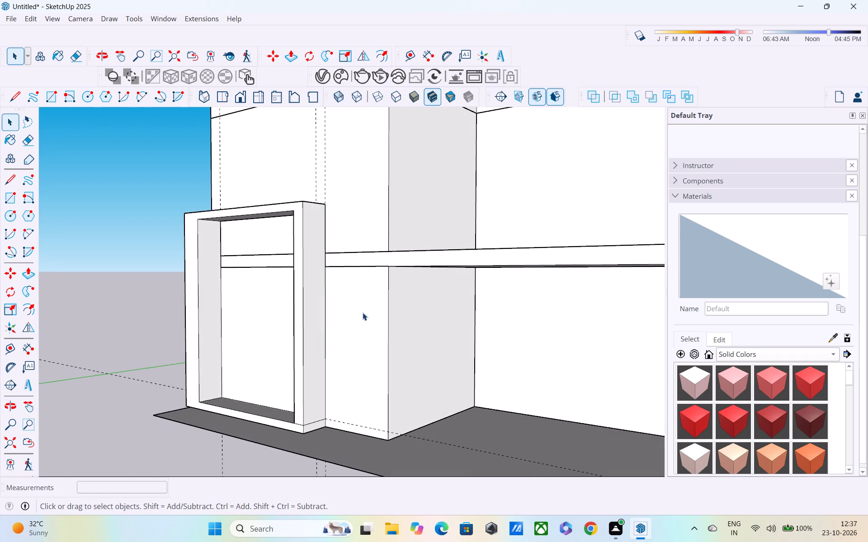
Open the ground-floor wall group that contains the projecting frame for editing.
{"action": "double_click", "coordinate": [363, 323]}
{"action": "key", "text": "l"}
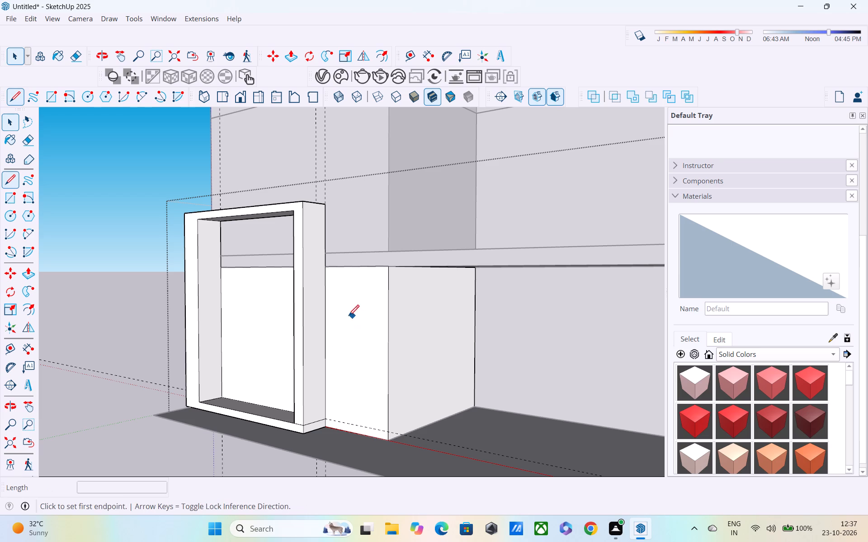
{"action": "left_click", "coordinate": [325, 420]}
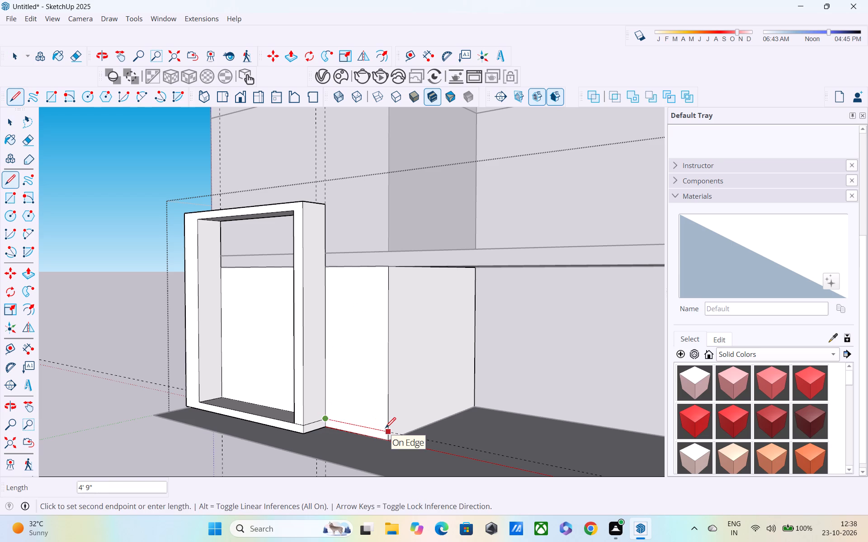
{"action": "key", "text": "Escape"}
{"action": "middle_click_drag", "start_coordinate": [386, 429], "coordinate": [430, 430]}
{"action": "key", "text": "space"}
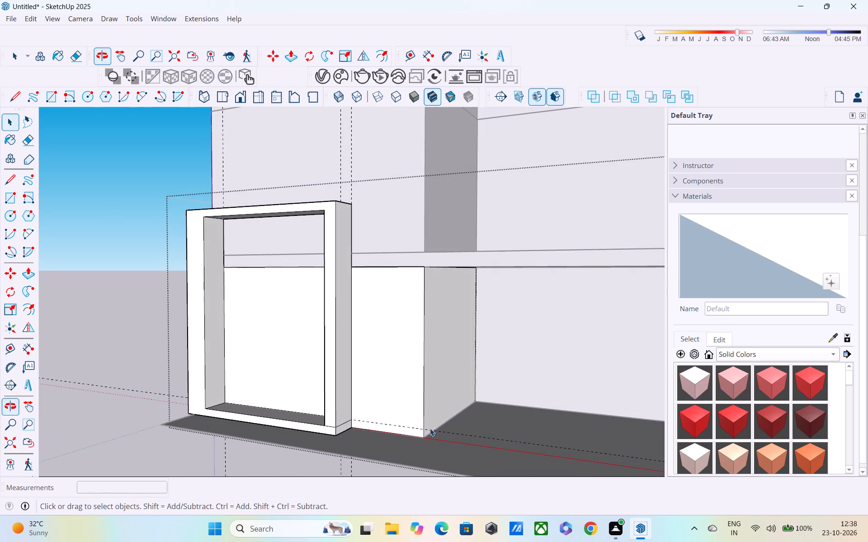
Place a vertical guide 9" in from the front wall's outer corner edge, on the face beside the frame.
{"action": "key", "text": "t"}
{"action": "left_click", "coordinate": [423, 370]}
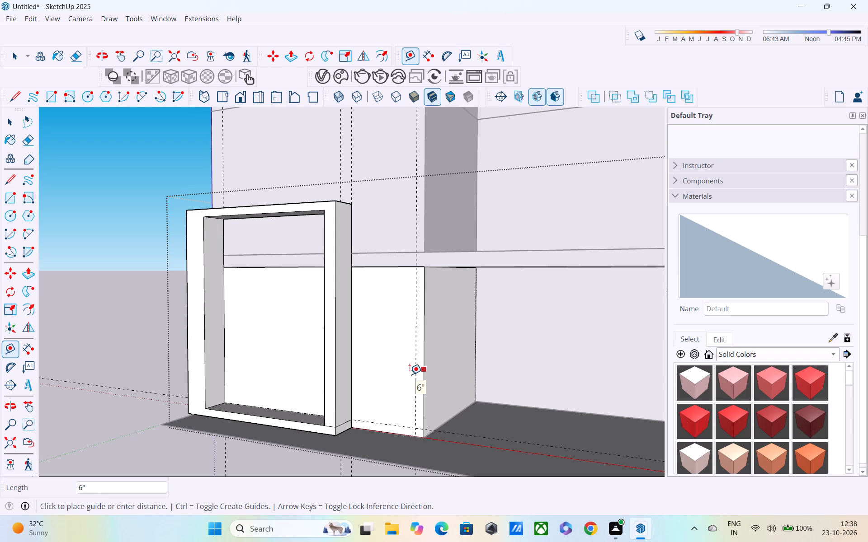
{"action": "type", "text": "9\""}
{"action": "key", "text": "Return"}
Draw a horizontal line low on the front wall from the frame's side post to the new 9" guide.
{"action": "middle_click_drag", "start_coordinate": [411, 376], "coordinate": [448, 409]}
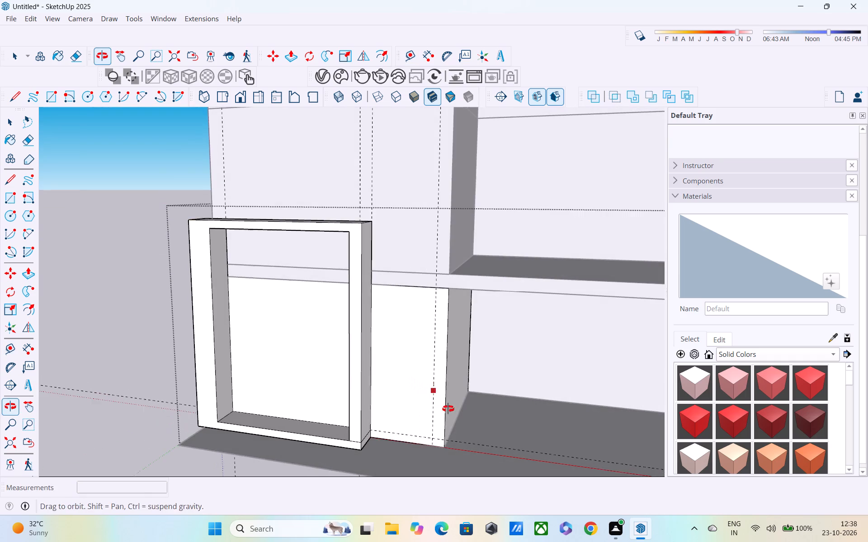
{"action": "middle_click_drag", "start_coordinate": [448, 409], "coordinate": [448, 409]}
{"action": "middle_click_drag", "start_coordinate": [442, 395], "coordinate": [447, 358]}
{"action": "scroll", "coordinate": [434, 395], "scroll_direction": "up", "scroll_amount": 4}
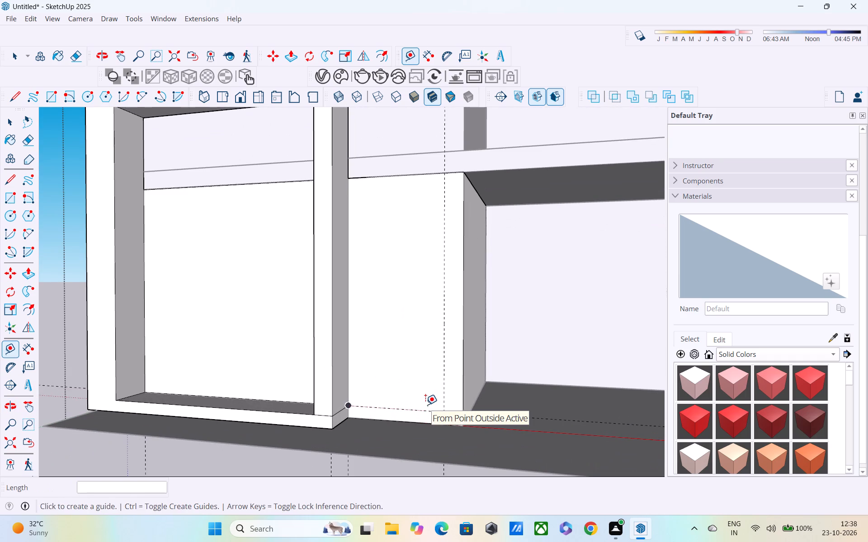
{"action": "key", "text": "l"}
{"action": "left_click", "coordinate": [348, 405]}
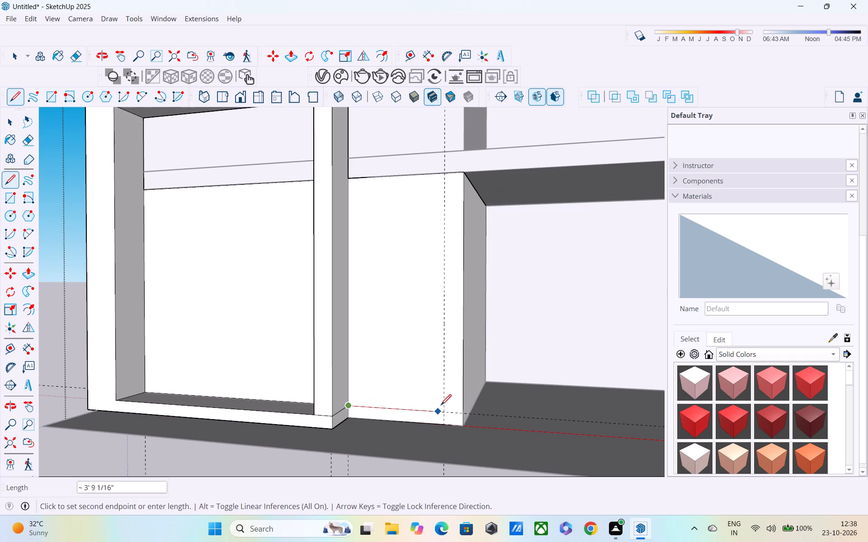
{"action": "left_click", "coordinate": [443, 409]}
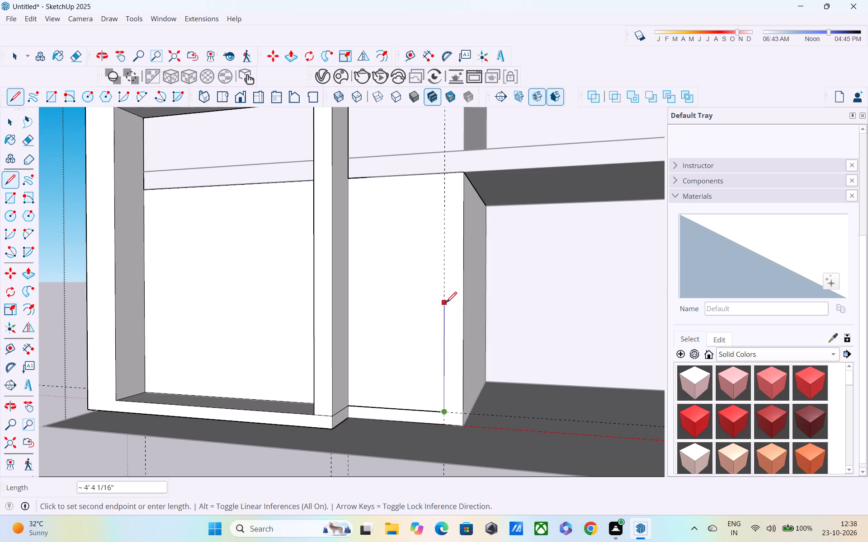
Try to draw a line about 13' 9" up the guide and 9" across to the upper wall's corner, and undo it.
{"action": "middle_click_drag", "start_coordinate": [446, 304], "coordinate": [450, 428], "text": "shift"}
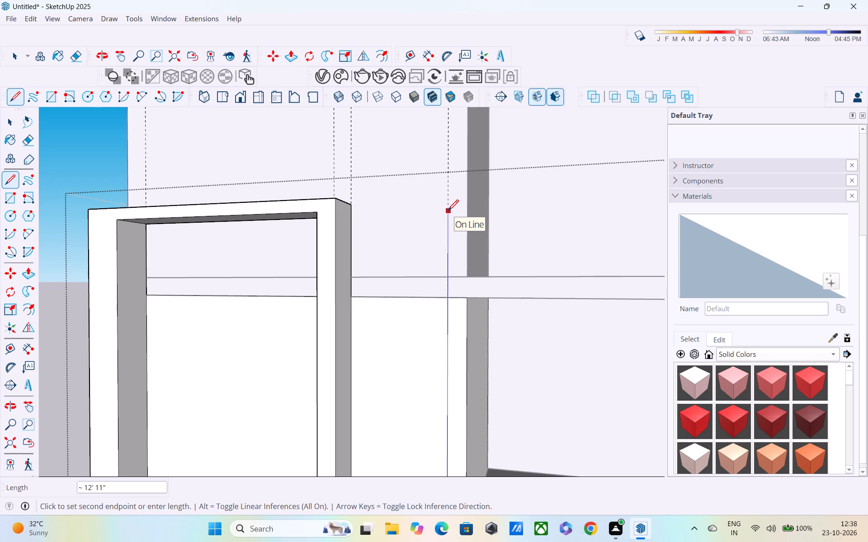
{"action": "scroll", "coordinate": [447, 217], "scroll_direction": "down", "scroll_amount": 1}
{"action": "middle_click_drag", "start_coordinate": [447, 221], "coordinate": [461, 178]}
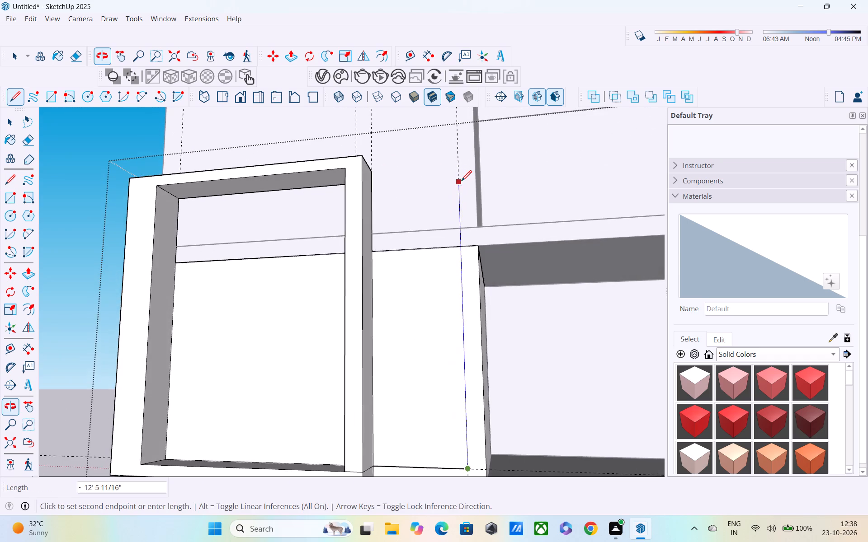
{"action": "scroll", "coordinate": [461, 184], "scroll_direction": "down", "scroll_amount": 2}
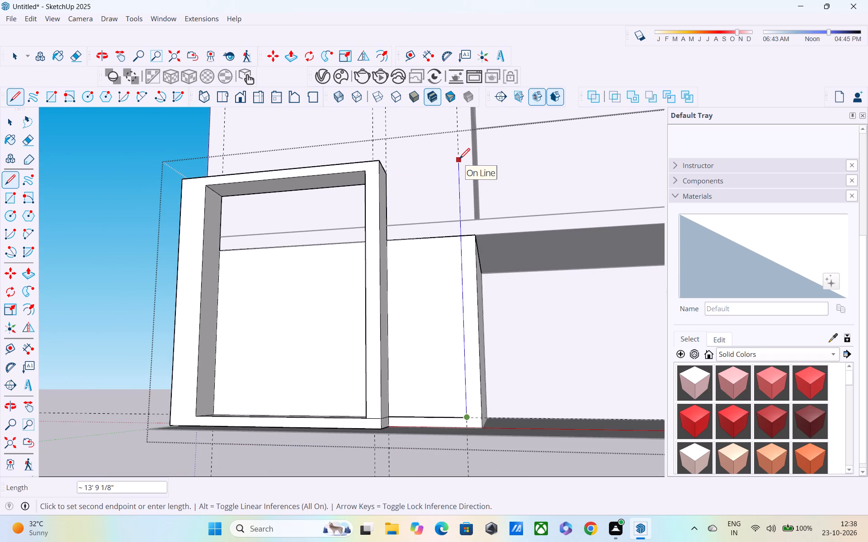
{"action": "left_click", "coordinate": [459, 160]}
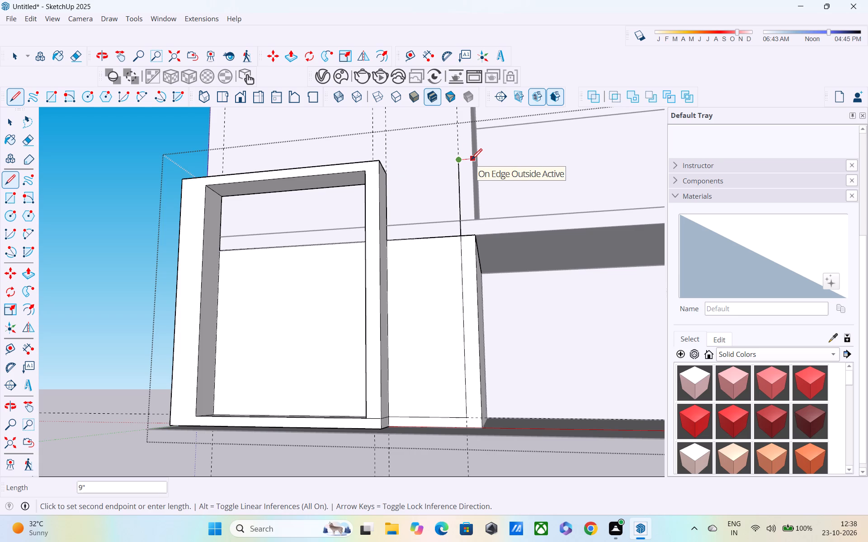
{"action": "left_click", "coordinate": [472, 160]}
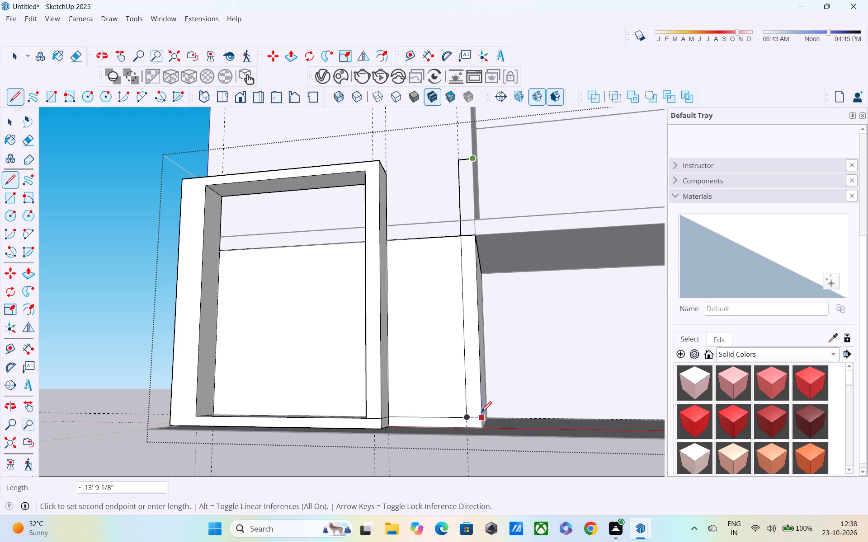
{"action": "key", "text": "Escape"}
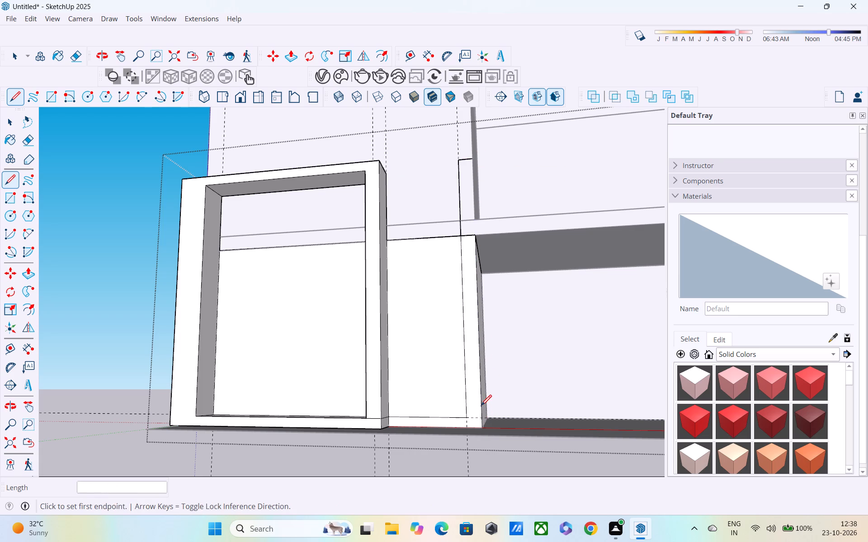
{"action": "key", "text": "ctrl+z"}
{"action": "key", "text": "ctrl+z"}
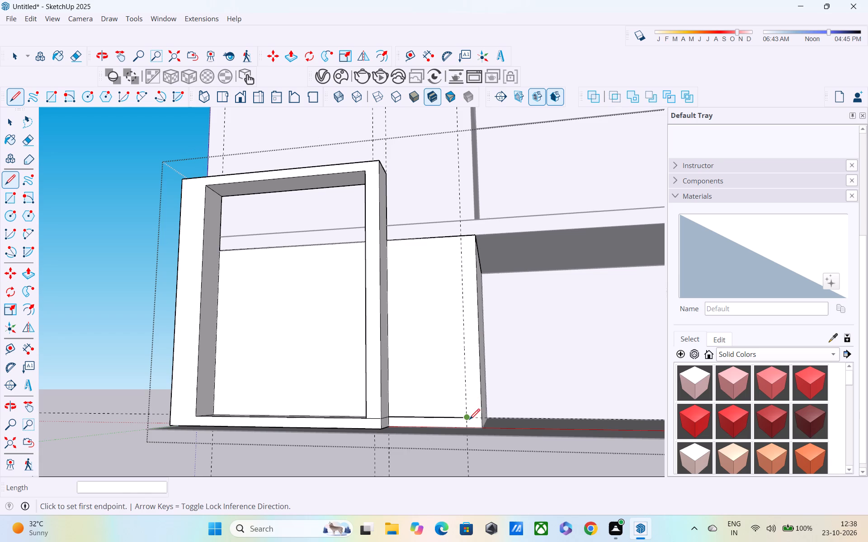
Draw a vertical line up the guide to the ground-floor wall's top edge and retrace the 10' corner edge, outlining an L-shaped strip.
{"action": "left_click", "coordinate": [469, 421]}
{"action": "left_click", "coordinate": [467, 235]}
{"action": "left_click", "coordinate": [472, 238]}
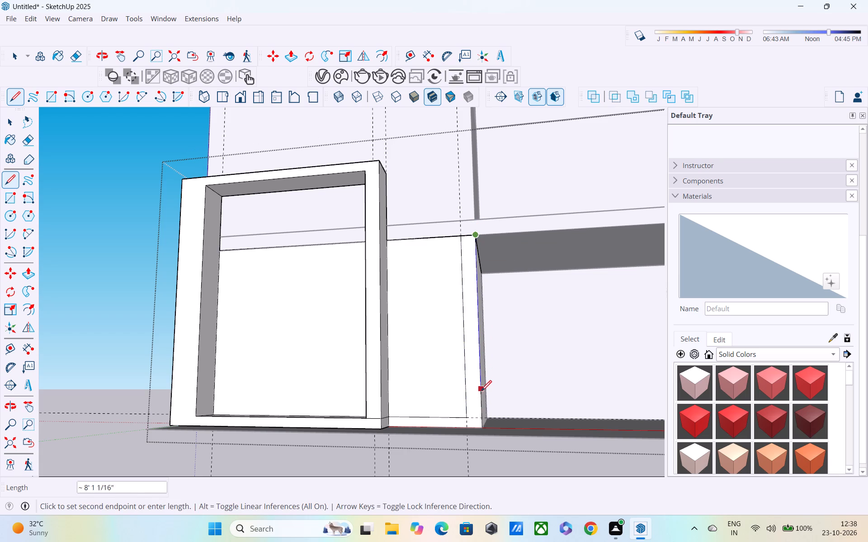
{"action": "left_click", "coordinate": [484, 426]}
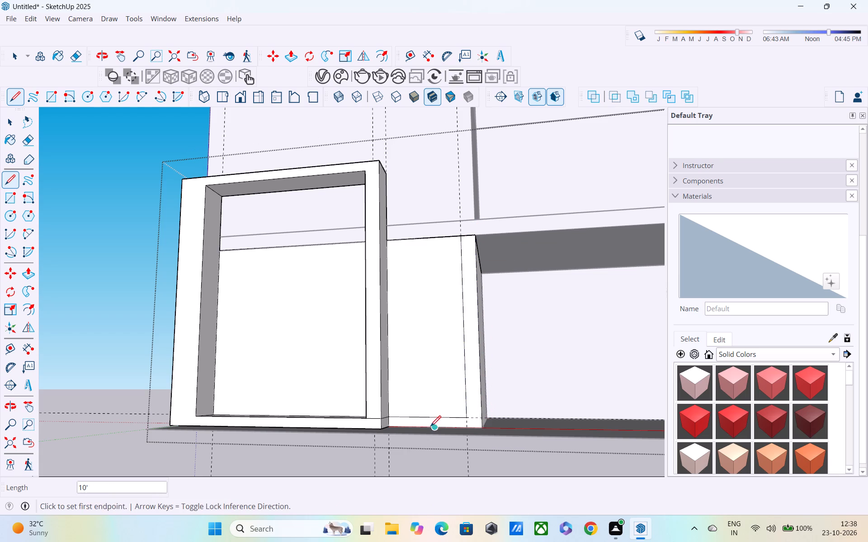
{"action": "left_click", "coordinate": [394, 426]}
{"action": "key", "text": "space"}
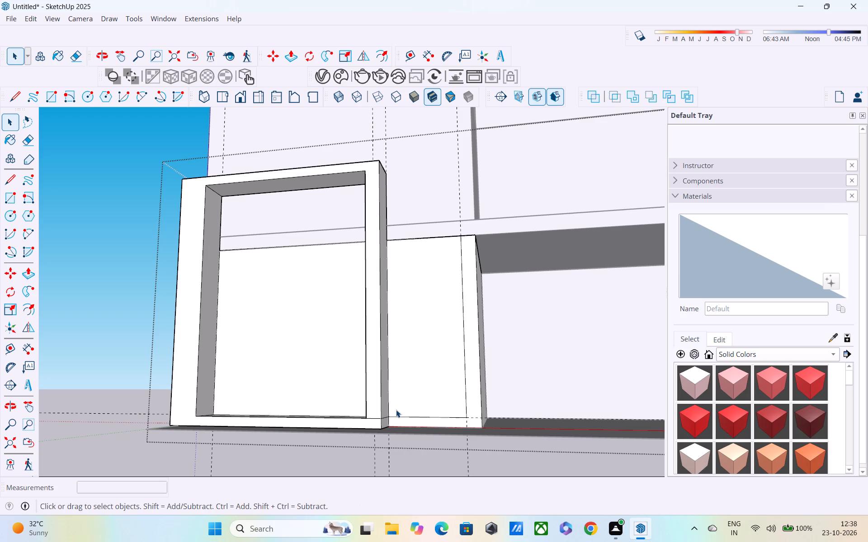
Push/Pull the L-shaped strip out 2' from the wall, flush with the projecting frame's front face.
{"action": "key", "text": "p"}
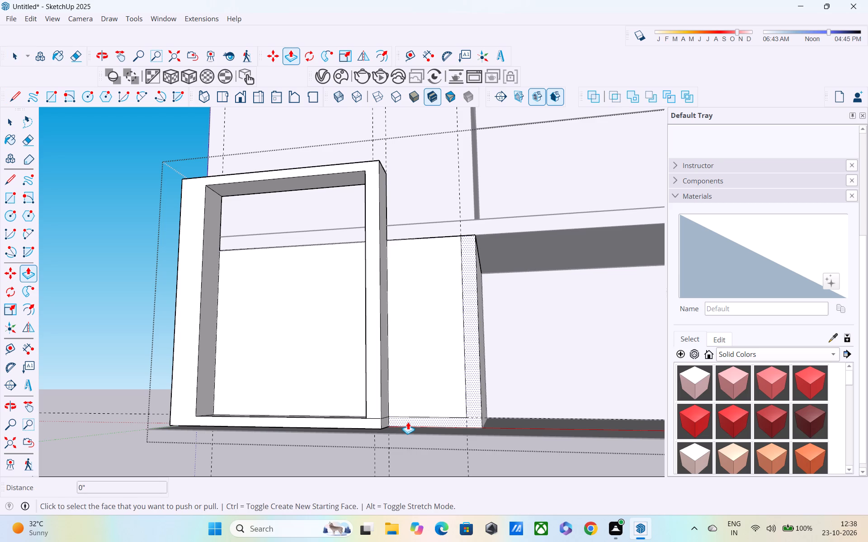
{"action": "left_click", "coordinate": [407, 420]}
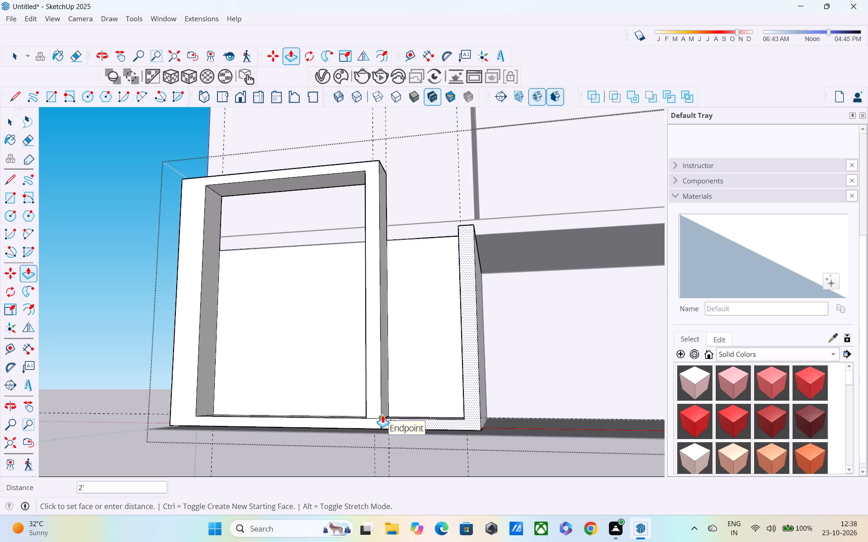
{"action": "left_click", "coordinate": [380, 416]}
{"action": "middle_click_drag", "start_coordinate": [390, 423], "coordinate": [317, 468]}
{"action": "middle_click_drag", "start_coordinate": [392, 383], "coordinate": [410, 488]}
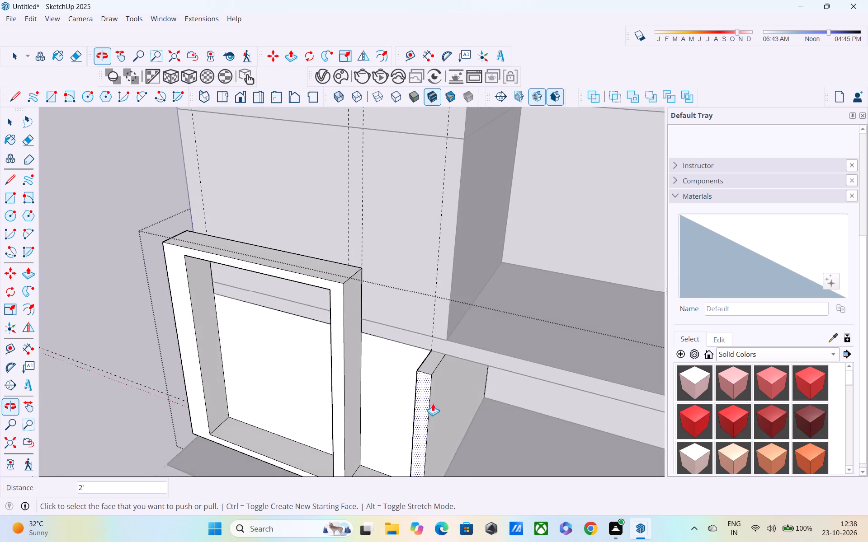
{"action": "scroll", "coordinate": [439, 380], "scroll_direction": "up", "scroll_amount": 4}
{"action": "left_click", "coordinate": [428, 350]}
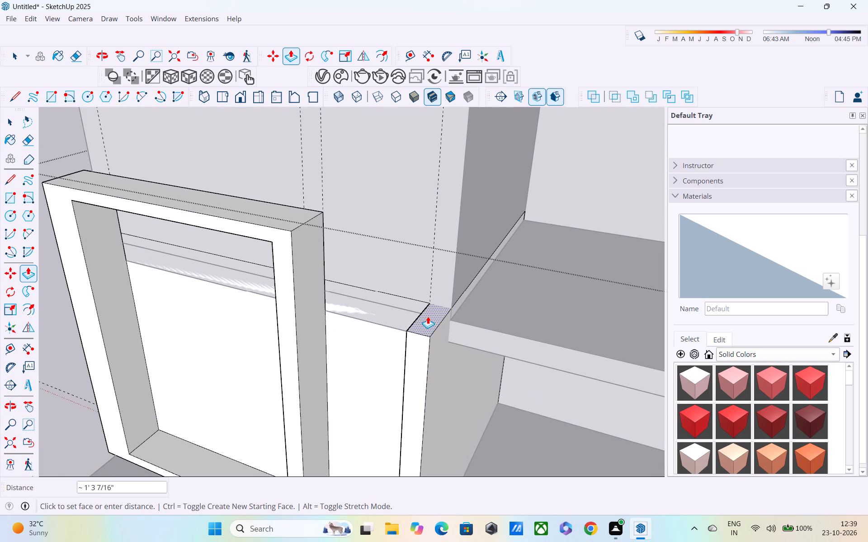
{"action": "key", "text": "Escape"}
Draw a 9" line across the new corner post's top where it meets the wall, separating it from the wall's top face.
{"action": "middle_click_drag", "start_coordinate": [431, 326], "coordinate": [404, 329]}
{"action": "key", "text": "l"}
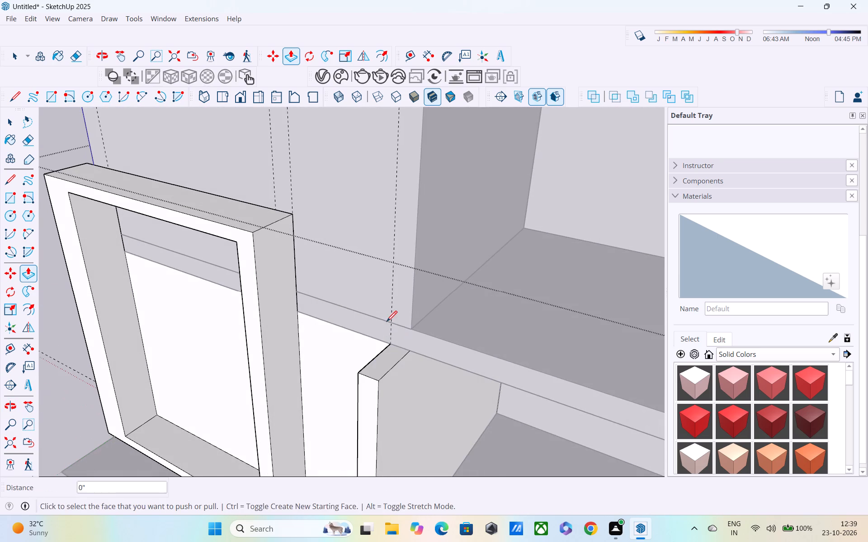
{"action": "scroll", "coordinate": [392, 345], "scroll_direction": "up", "scroll_amount": 4}
{"action": "left_click", "coordinate": [392, 345]}
{"action": "left_click", "coordinate": [420, 355]}
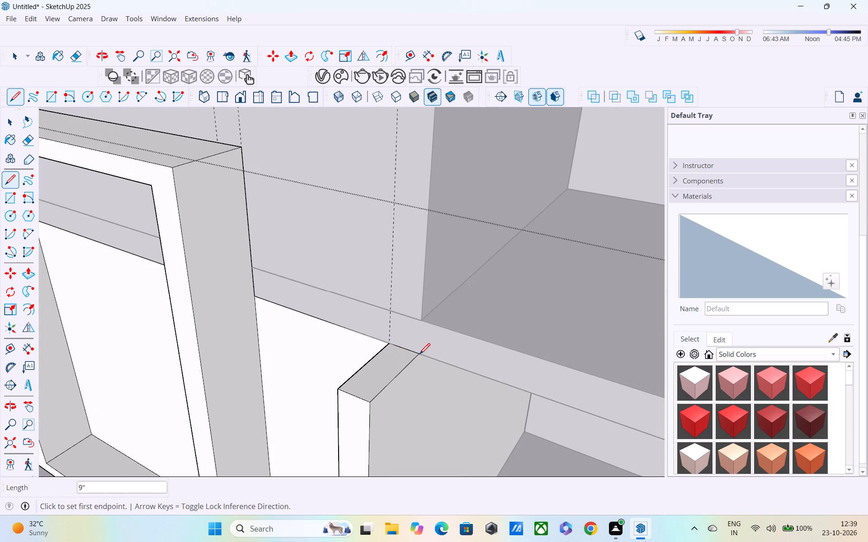
Push/Pull the new corner post's top face up to the height of the projecting frame's top.
{"action": "middle_click_drag", "start_coordinate": [419, 357], "coordinate": [421, 329]}
{"action": "scroll", "coordinate": [419, 352], "scroll_direction": "down", "scroll_amount": 1}
{"action": "key", "text": "p"}
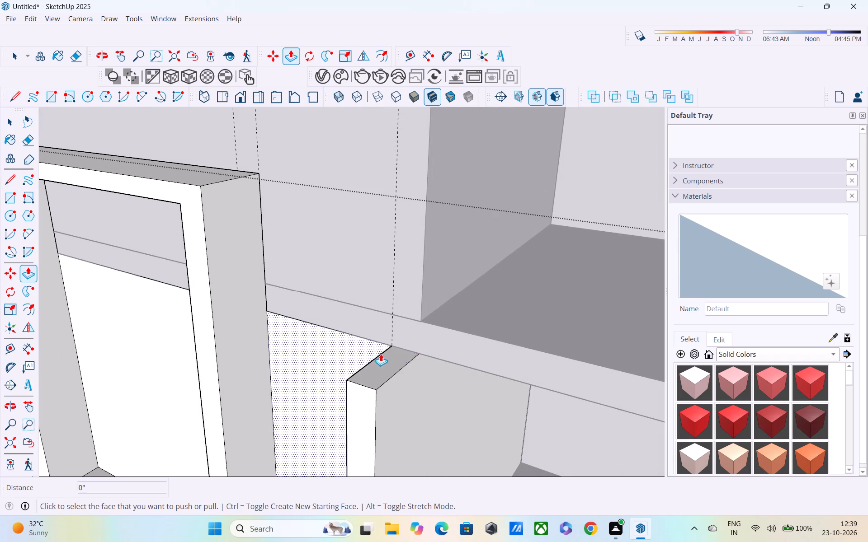
{"action": "left_click", "coordinate": [385, 359]}
{"action": "scroll", "coordinate": [386, 299], "scroll_direction": "down", "scroll_amount": 2}
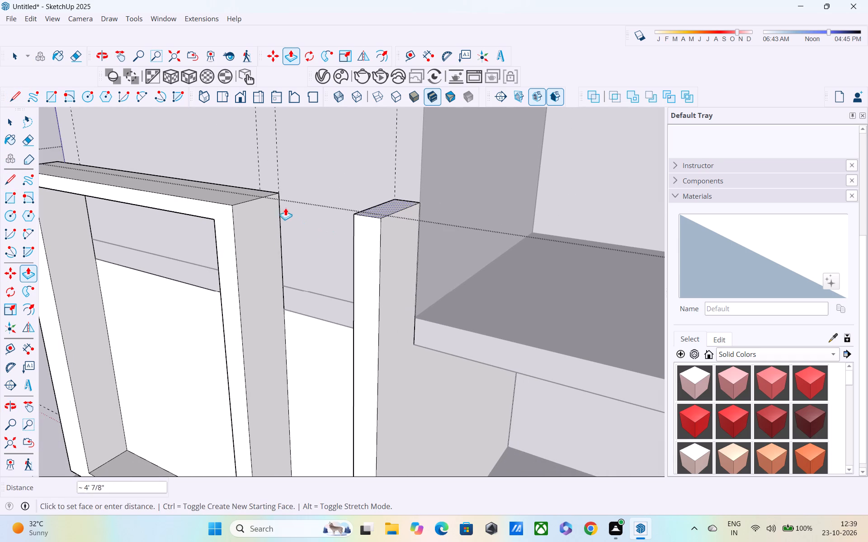
{"action": "left_click", "coordinate": [246, 200]}
{"action": "middle_click_drag", "start_coordinate": [521, 358], "coordinate": [571, 358]}
{"action": "middle_click_drag", "start_coordinate": [371, 277], "coordinate": [676, 331]}
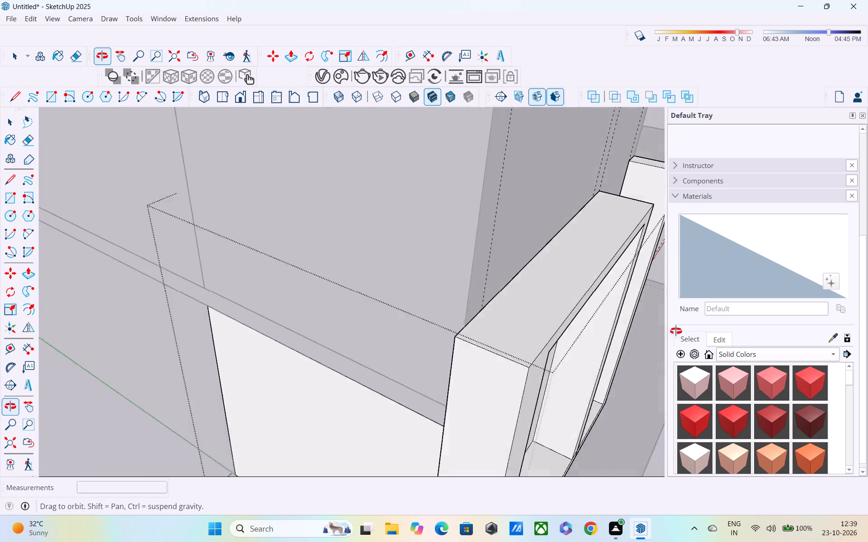
{"action": "middle_click_drag", "start_coordinate": [676, 331], "coordinate": [557, 262]}
{"action": "scroll", "coordinate": [557, 262], "scroll_direction": "down", "scroll_amount": 1}
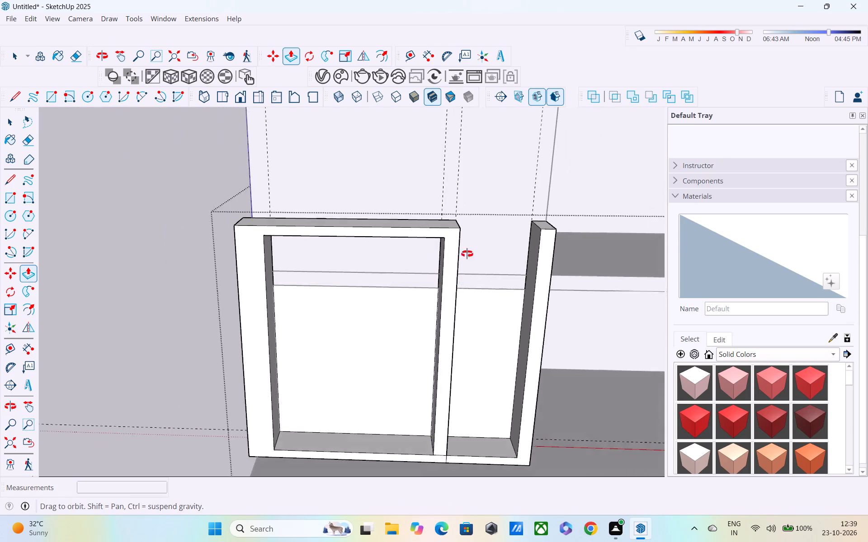
Undo the corner post's last Push/Pull and raise its top face 10" instead, level with the floor slab's top.
{"action": "scroll", "coordinate": [397, 245], "scroll_direction": "down", "scroll_amount": 1}
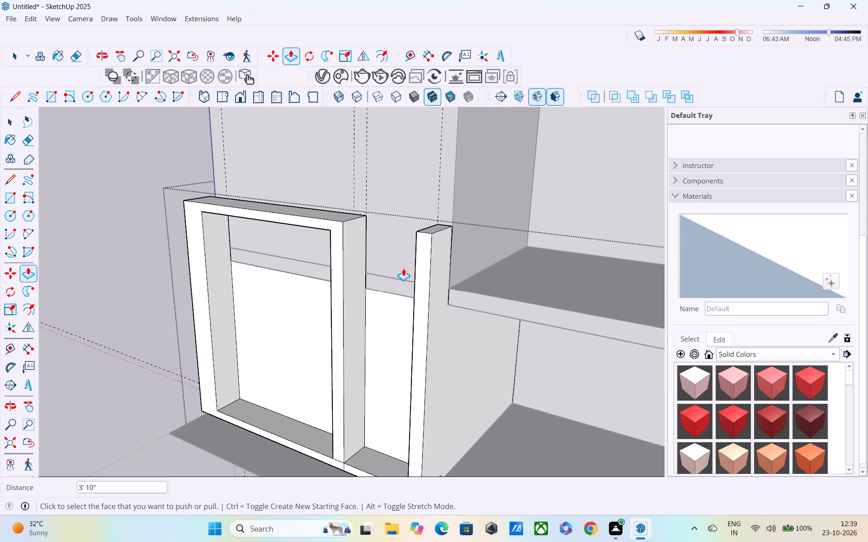
{"action": "middle_click_drag", "start_coordinate": [418, 308], "coordinate": [496, 221]}
{"action": "middle_click_drag", "start_coordinate": [496, 221], "coordinate": [446, 297], "text": "shift"}
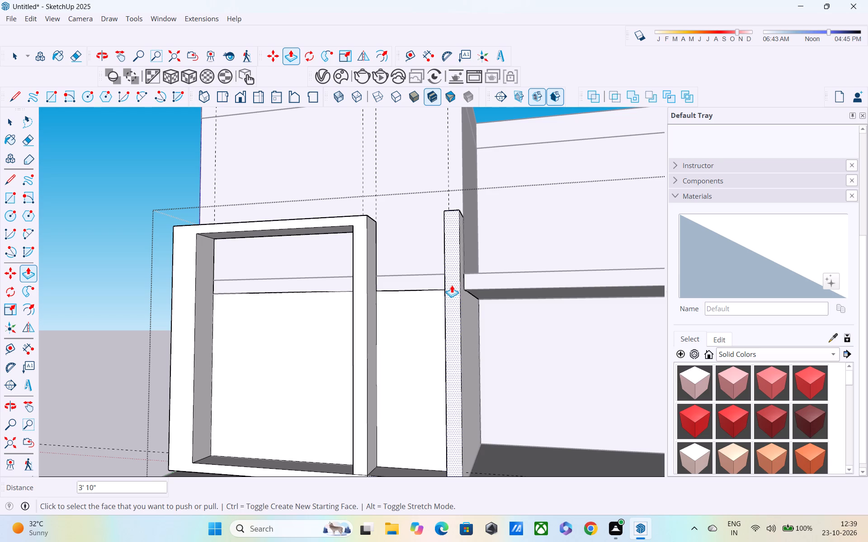
{"action": "key", "text": "ctrl+z"}
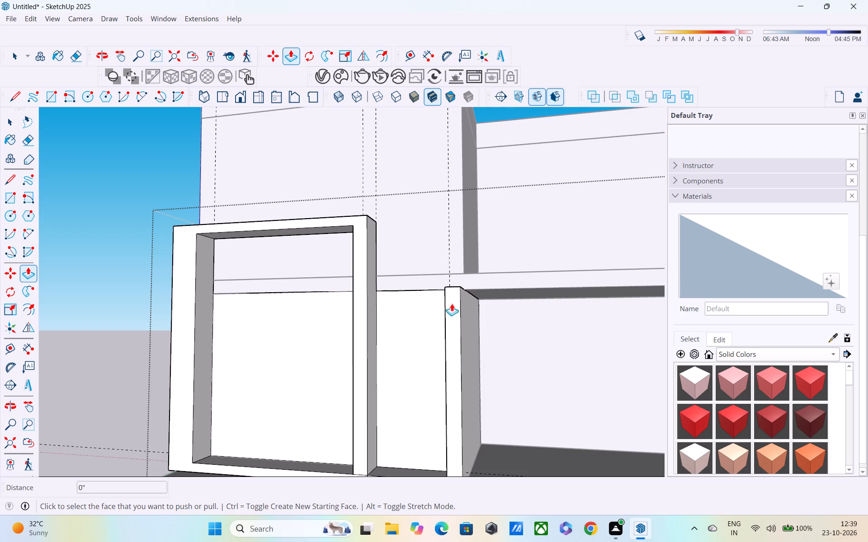
{"action": "middle_click_drag", "start_coordinate": [452, 323], "coordinate": [440, 449]}
{"action": "scroll", "coordinate": [439, 419], "scroll_direction": "up", "scroll_amount": 4}
{"action": "left_click", "coordinate": [446, 383]}
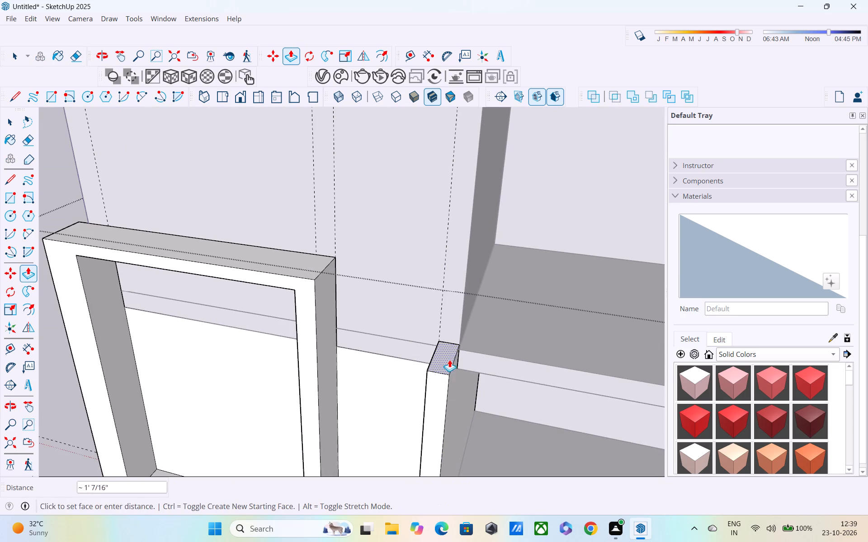
{"action": "left_click", "coordinate": [478, 351]}
{"action": "middle_click_drag", "start_coordinate": [466, 355], "coordinate": [528, 300]}
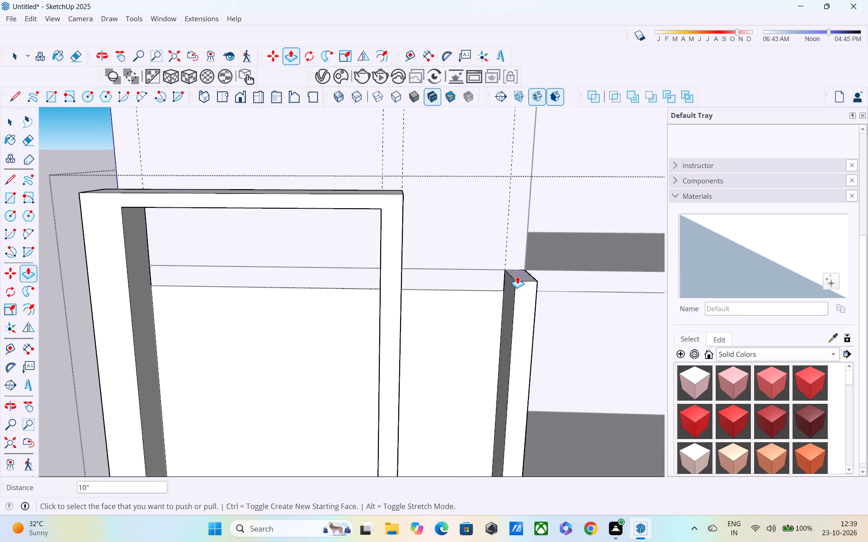
Draw a 2' line across the corner post's inner side, level with the ground-floor wall's top edge.
{"action": "middle_click_drag", "start_coordinate": [515, 275], "coordinate": [589, 277]}
{"action": "key", "text": "l"}
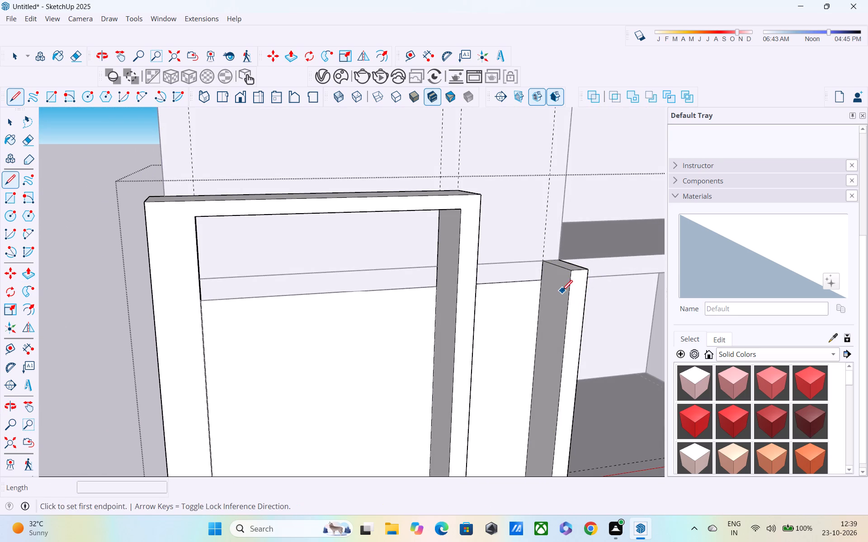
{"action": "left_click", "coordinate": [540, 278]}
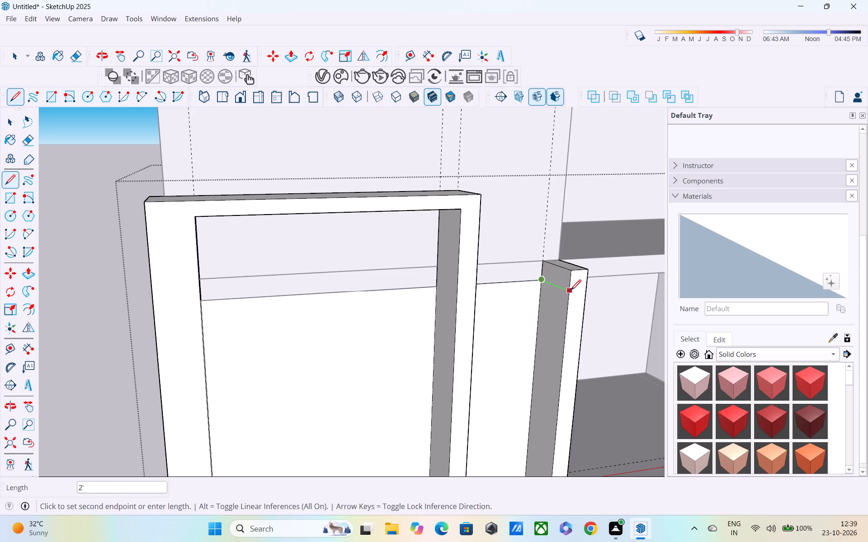
{"action": "left_click", "coordinate": [571, 291]}
Push/Pull the upper patch of the post's inner side 4' across to the projecting frame, forming the second bay's top beam.
{"action": "key", "text": "p"}
{"action": "left_click", "coordinate": [559, 279]}
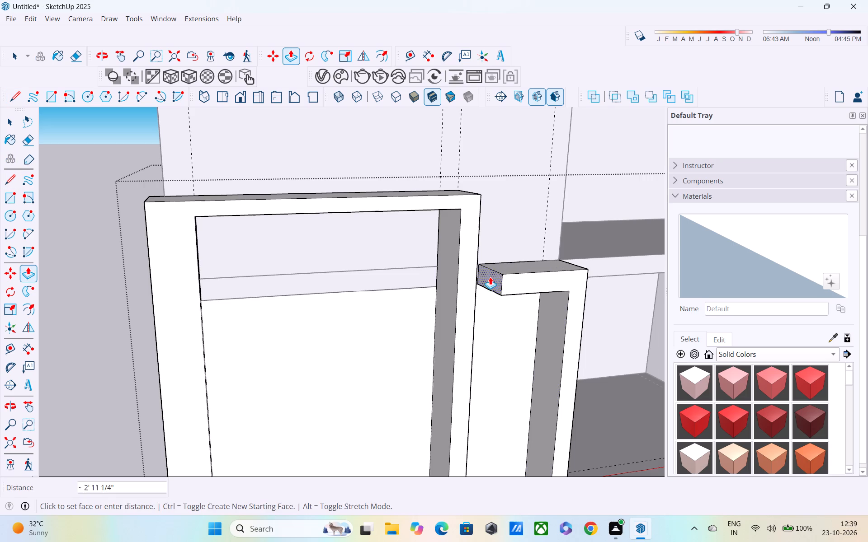
{"action": "left_click", "coordinate": [476, 273]}
Open the upper-floor wall group for editing.
{"action": "middle_click_drag", "start_coordinate": [481, 322], "coordinate": [362, 249]}
{"action": "scroll", "coordinate": [366, 249], "scroll_direction": "down", "scroll_amount": 3}
{"action": "middle_click_drag", "start_coordinate": [405, 262], "coordinate": [440, 316]}
{"action": "scroll", "coordinate": [443, 303], "scroll_direction": "down", "scroll_amount": 5}
{"action": "middle_click_drag", "start_coordinate": [444, 307], "coordinate": [430, 342], "text": "shift"}
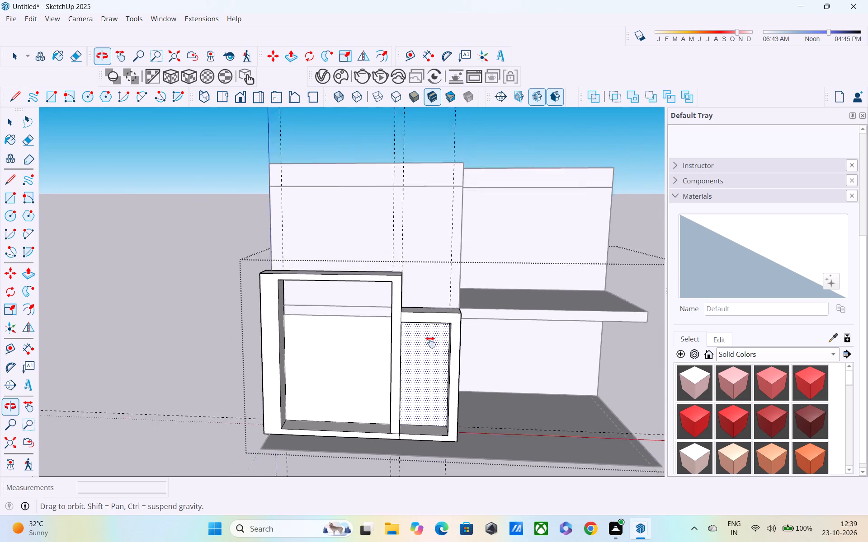
{"action": "middle_click_drag", "start_coordinate": [430, 342], "coordinate": [383, 367], "text": "shift"}
{"action": "middle_click_drag", "start_coordinate": [383, 350], "coordinate": [322, 415]}
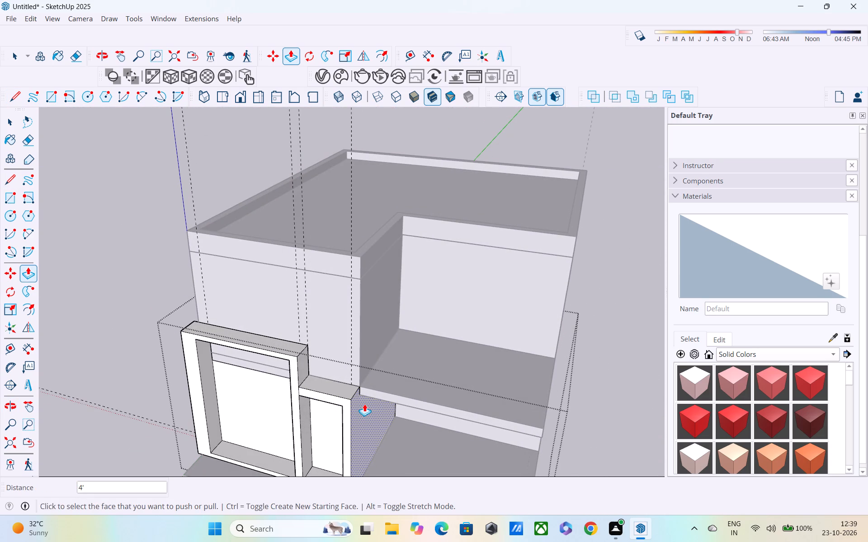
{"action": "scroll", "coordinate": [420, 402], "scroll_direction": "up", "scroll_amount": 2}
{"action": "key", "text": "space"}
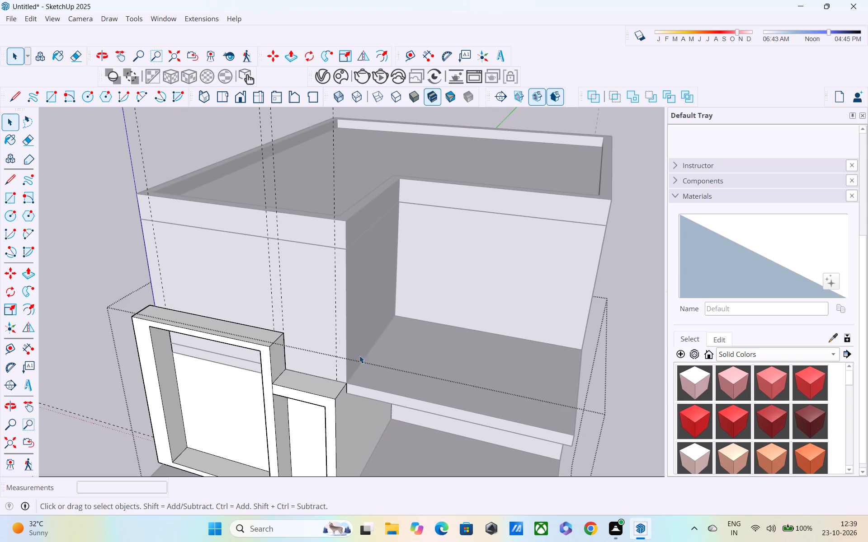
{"action": "double_click", "coordinate": [330, 317]}
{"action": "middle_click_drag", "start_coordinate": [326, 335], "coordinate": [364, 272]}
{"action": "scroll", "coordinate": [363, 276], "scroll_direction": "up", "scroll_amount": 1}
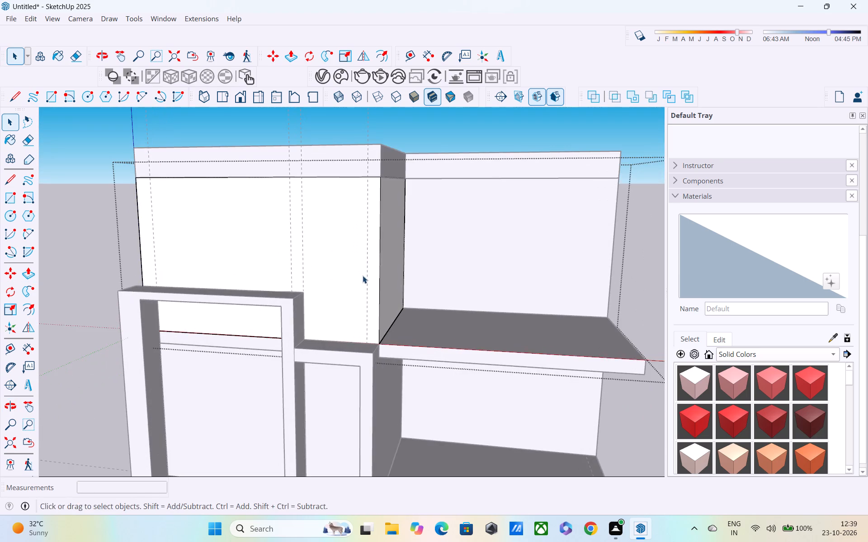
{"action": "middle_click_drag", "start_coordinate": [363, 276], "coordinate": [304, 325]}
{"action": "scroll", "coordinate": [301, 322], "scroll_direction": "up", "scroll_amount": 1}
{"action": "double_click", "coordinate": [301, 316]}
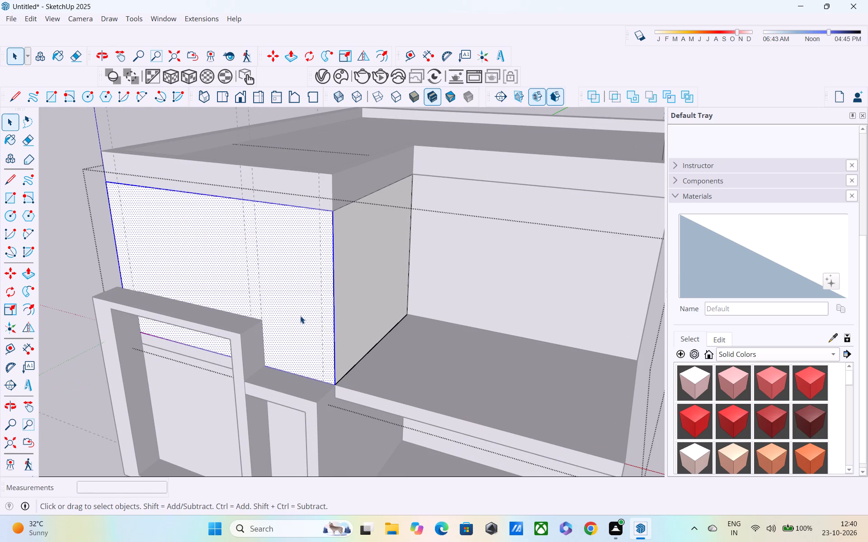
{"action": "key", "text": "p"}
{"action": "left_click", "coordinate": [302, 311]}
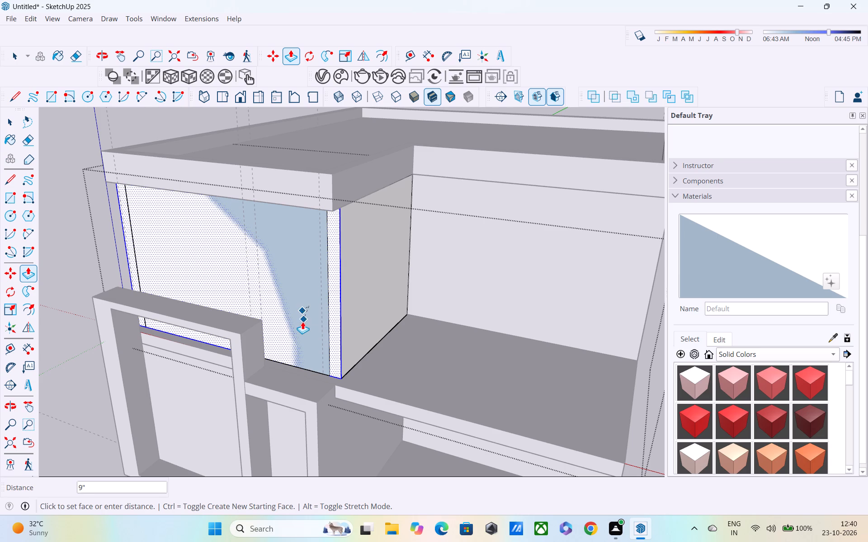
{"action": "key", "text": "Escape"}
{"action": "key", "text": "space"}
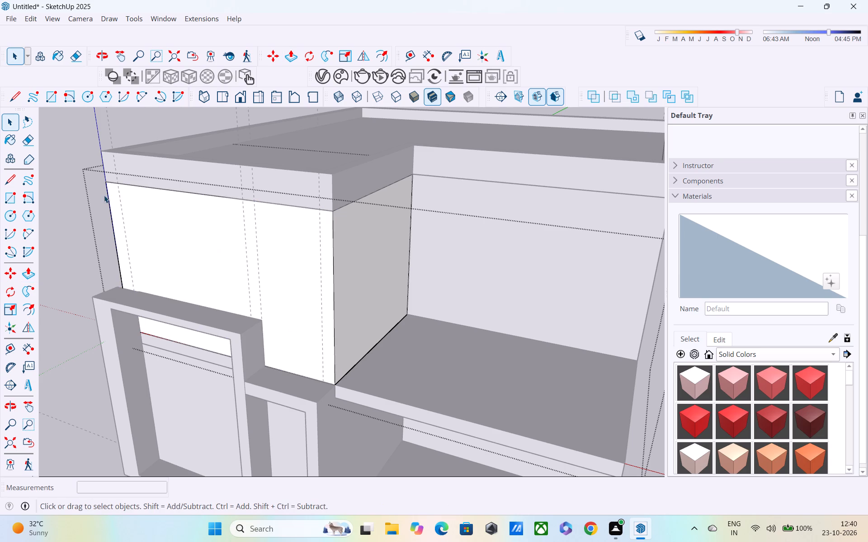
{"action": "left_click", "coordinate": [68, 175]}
With the upper-floor wall group open, Push/Pull its front wall face inward about 6", and about 1 13/16" further.
{"action": "double_click", "coordinate": [226, 252]}
{"action": "type", "text": "LP"}
{"action": "left_click", "coordinate": [279, 291]}
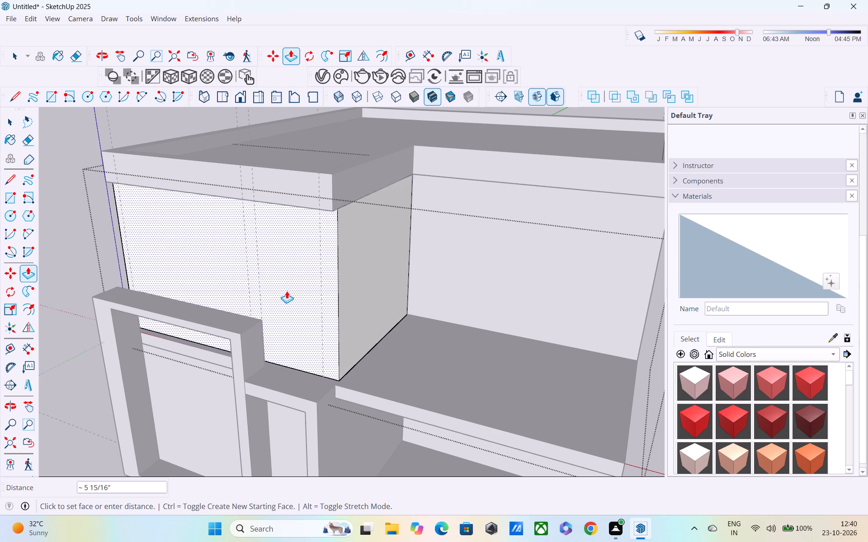
{"action": "left_click", "coordinate": [288, 291]}
{"action": "middle_click_drag", "start_coordinate": [318, 310], "coordinate": [275, 337]}
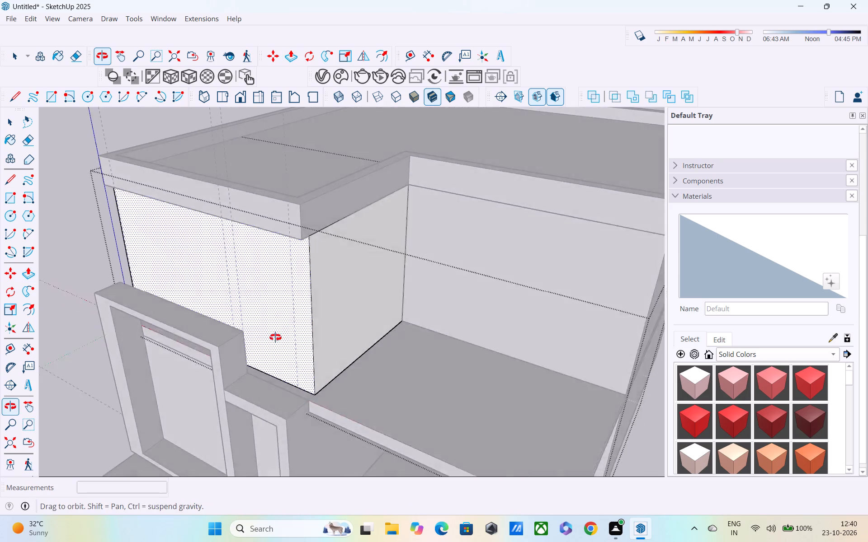
{"action": "middle_click_drag", "start_coordinate": [275, 337], "coordinate": [223, 339]}
{"action": "scroll", "coordinate": [230, 348], "scroll_direction": "up", "scroll_amount": 4}
{"action": "left_click", "coordinate": [252, 325]}
{"action": "left_click", "coordinate": [269, 324]}
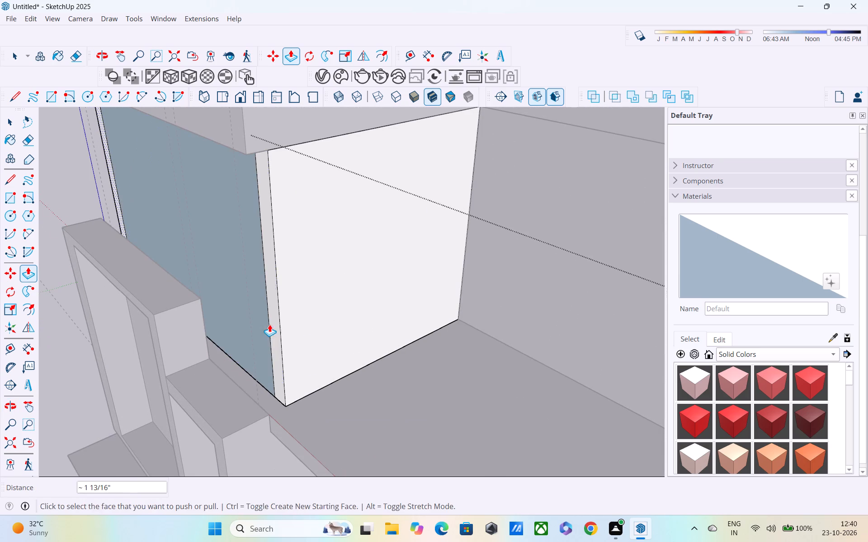
Push/Pull the upper front wall's central blue panel inward, recessing it behind the two end strips.
{"action": "middle_click_drag", "start_coordinate": [278, 322], "coordinate": [295, 311]}
{"action": "left_click", "coordinate": [281, 322]}
{"action": "left_click", "coordinate": [301, 321]}
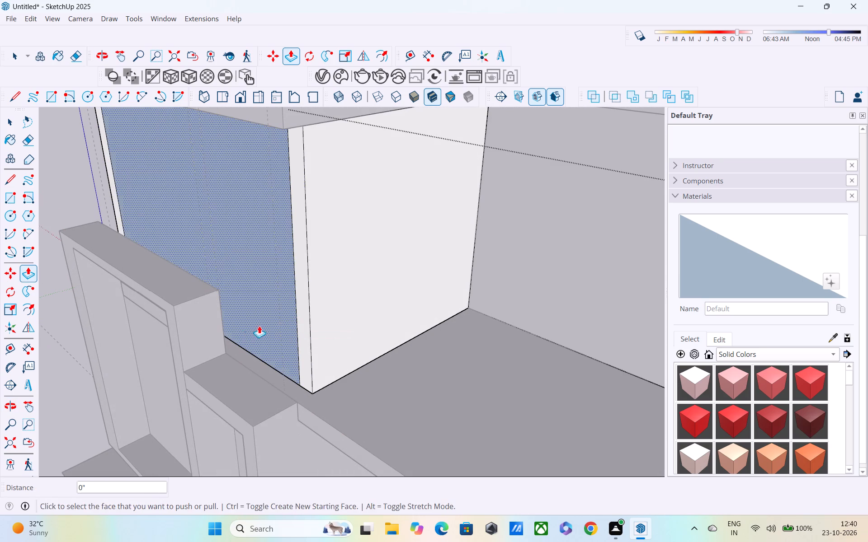
{"action": "left_click", "coordinate": [255, 317]}
{"action": "left_click", "coordinate": [273, 299]}
Push/Pull the two end strips of the upper front wall back about 1' 7/8", flush with the recessed panel.
{"action": "middle_click_drag", "start_coordinate": [288, 304], "coordinate": [245, 258]}
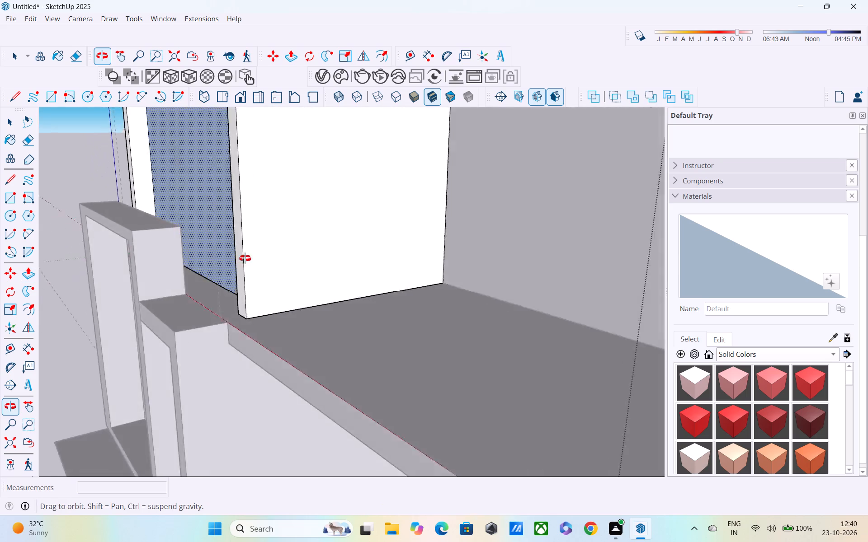
{"action": "middle_click_drag", "start_coordinate": [245, 258], "coordinate": [247, 318]}
{"action": "left_click", "coordinate": [241, 327]}
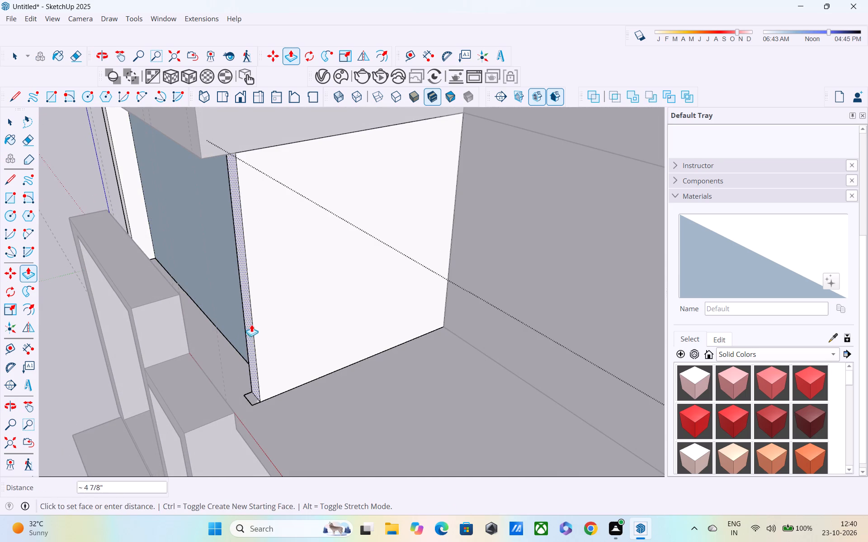
{"action": "left_click", "coordinate": [274, 303]}
{"action": "middle_click_drag", "start_coordinate": [264, 303], "coordinate": [486, 320]}
{"action": "left_click", "coordinate": [197, 282]}
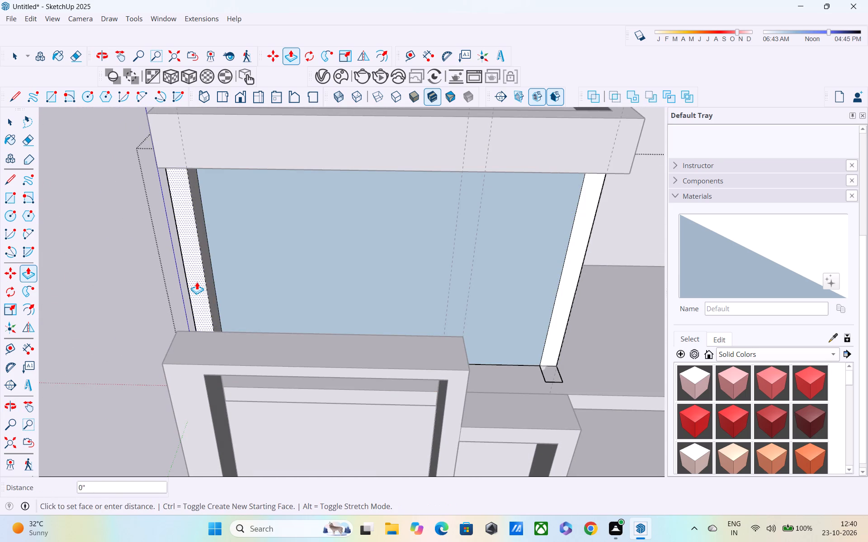
{"action": "left_click", "coordinate": [207, 261]}
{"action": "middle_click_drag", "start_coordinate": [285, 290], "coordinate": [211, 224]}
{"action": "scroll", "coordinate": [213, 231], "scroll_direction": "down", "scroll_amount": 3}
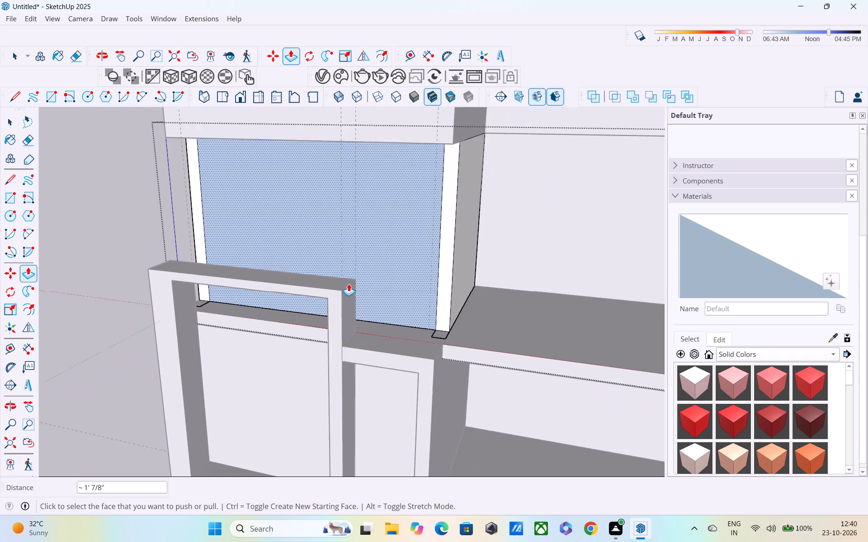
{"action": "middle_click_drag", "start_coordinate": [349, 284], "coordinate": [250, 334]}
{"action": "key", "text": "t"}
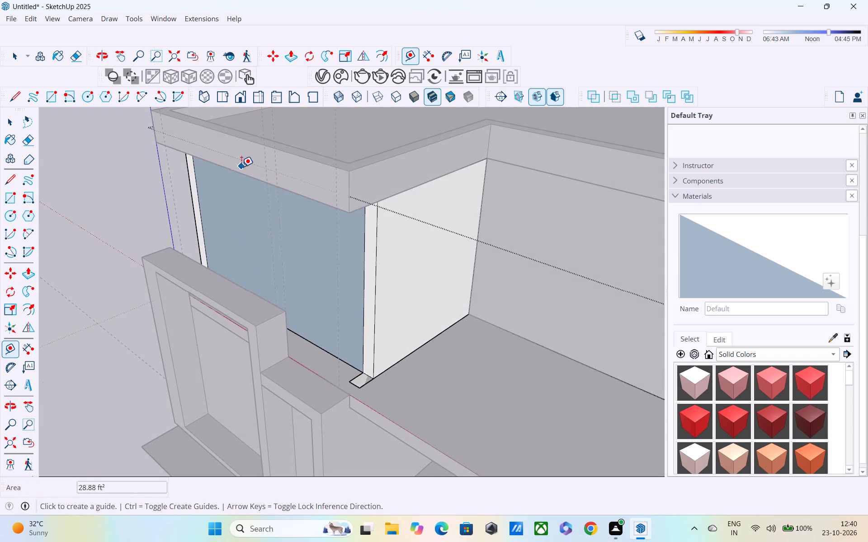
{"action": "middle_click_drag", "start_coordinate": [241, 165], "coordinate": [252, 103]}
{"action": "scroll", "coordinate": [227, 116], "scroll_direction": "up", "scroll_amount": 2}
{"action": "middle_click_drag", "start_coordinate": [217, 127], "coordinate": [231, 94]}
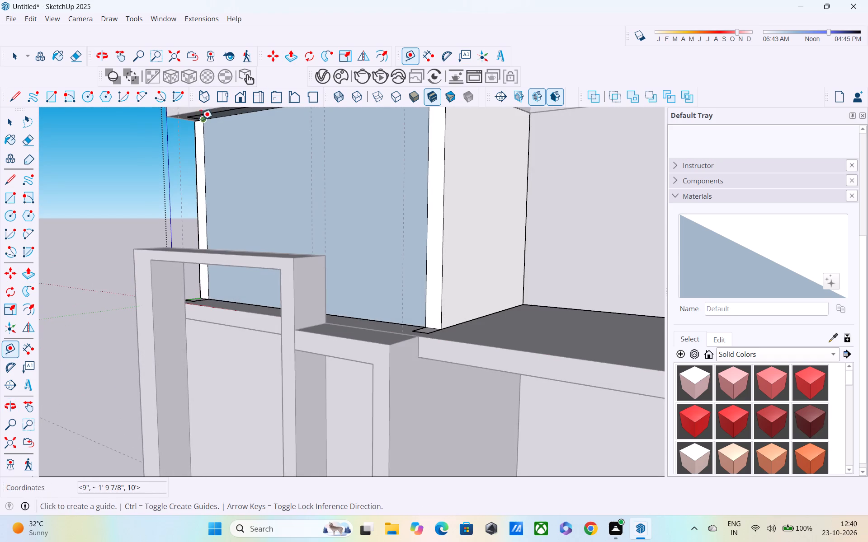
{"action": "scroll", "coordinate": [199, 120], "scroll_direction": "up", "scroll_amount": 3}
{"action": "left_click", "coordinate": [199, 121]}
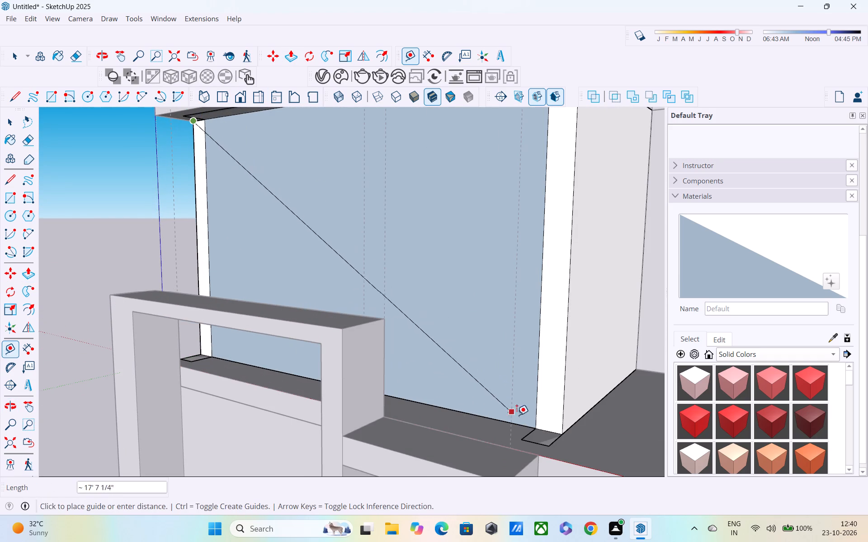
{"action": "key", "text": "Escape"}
Draw a rectangle over the recessed upper panel from its top corner to the diagonally opposite bottom corner.
{"action": "key", "text": "r"}
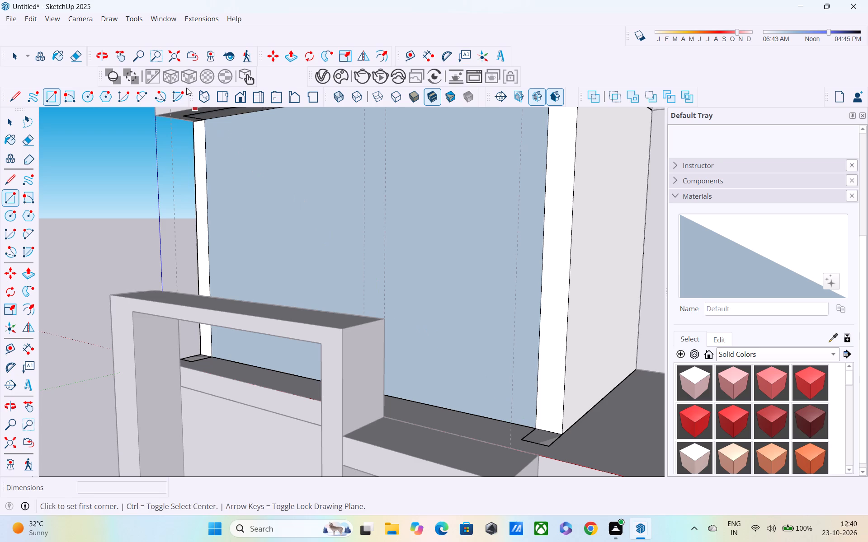
{"action": "left_click", "coordinate": [203, 121]}
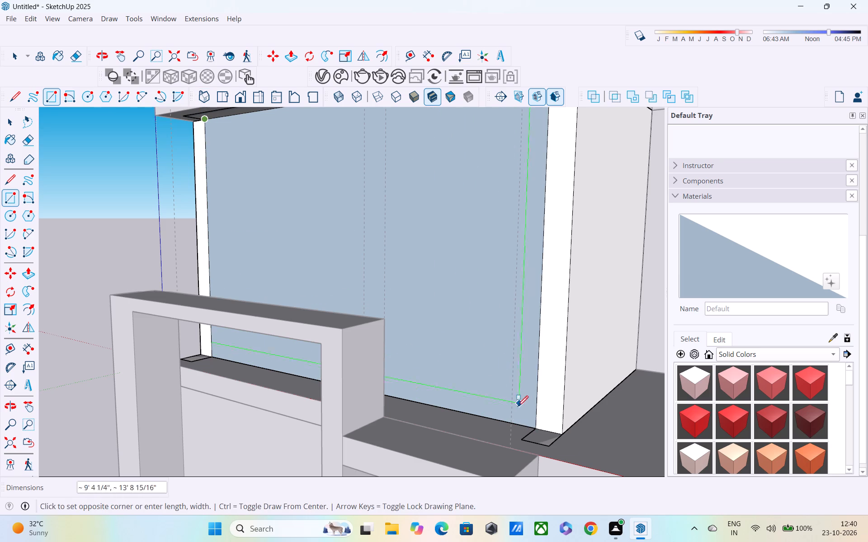
{"action": "left_click", "coordinate": [534, 427]}
Reverse the recessed upper panel's face so its white front side points outward.
{"action": "middle_click_drag", "start_coordinate": [496, 417], "coordinate": [642, 470]}
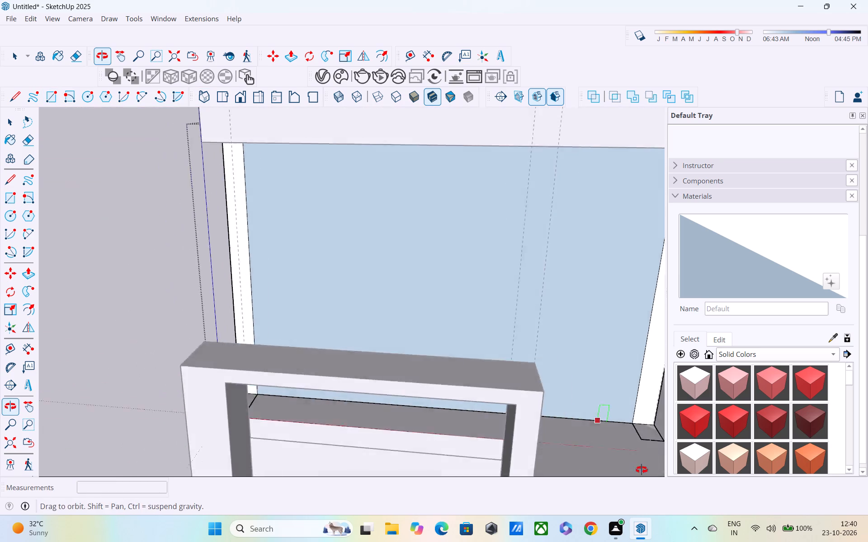
{"action": "middle_click_drag", "start_coordinate": [642, 470], "coordinate": [626, 449]}
{"action": "key", "text": "space"}
{"action": "left_click", "coordinate": [433, 299]}
{"action": "right_click", "coordinate": [433, 296]}
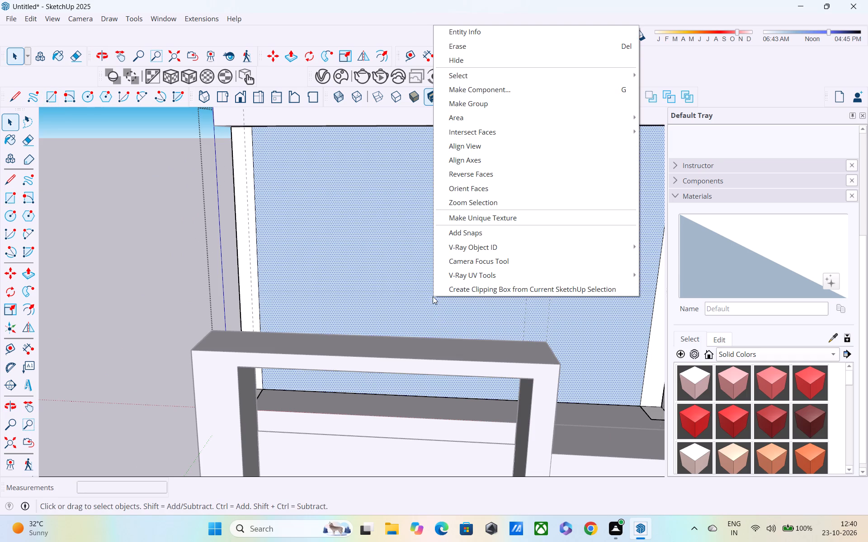
{"action": "left_click", "coordinate": [520, 173]}
Draw a small freehand-sized rectangle on the upper part of the recessed front wall face.
{"action": "middle_click_drag", "start_coordinate": [445, 192], "coordinate": [383, 167]}
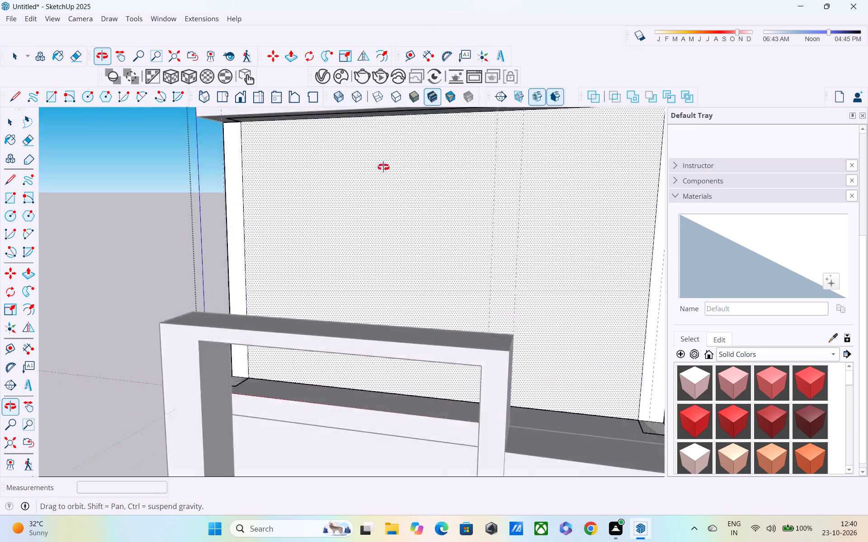
{"action": "middle_click_drag", "start_coordinate": [383, 167], "coordinate": [266, 139]}
{"action": "scroll", "coordinate": [278, 160], "scroll_direction": "up", "scroll_amount": 2}
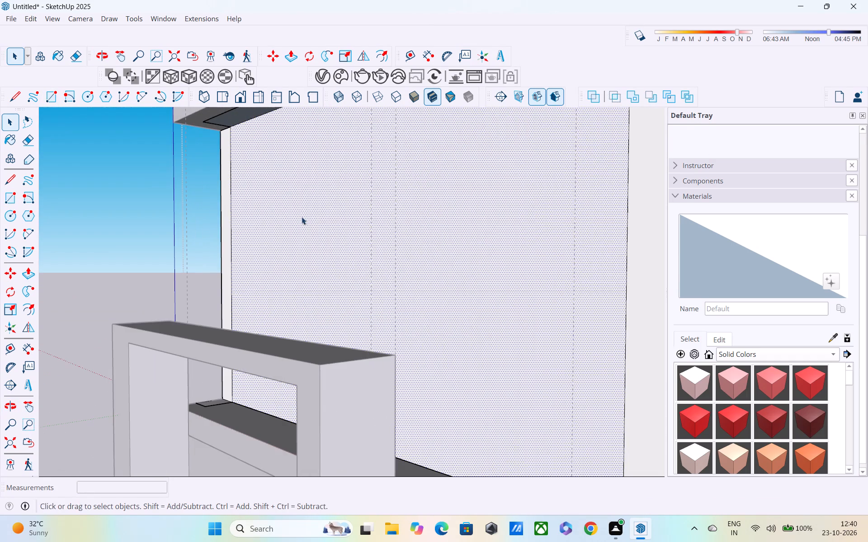
{"action": "key", "text": "r"}
{"action": "scroll", "coordinate": [304, 207], "scroll_direction": "up", "scroll_amount": 1}
{"action": "middle_click_drag", "start_coordinate": [304, 207], "coordinate": [431, 236]}
{"action": "left_click", "coordinate": [406, 195]}
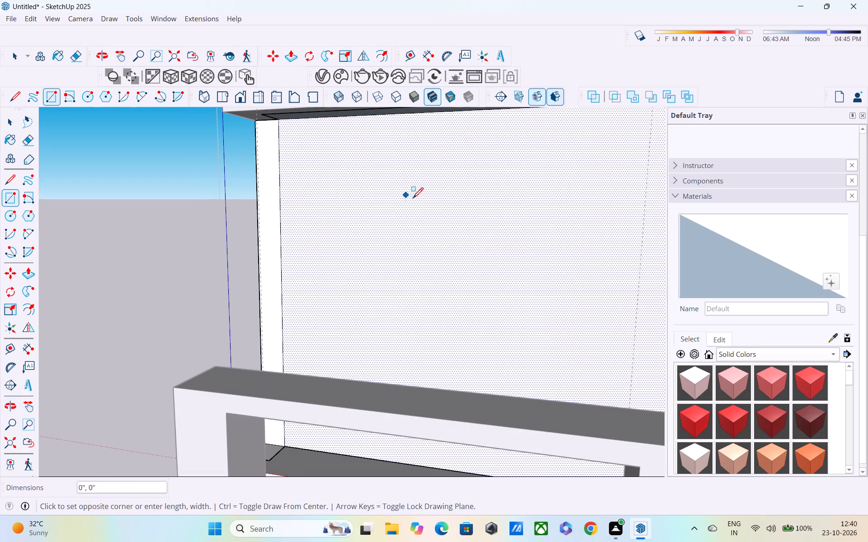
{"action": "left_click", "coordinate": [492, 281]}
{"action": "key", "text": "space"}
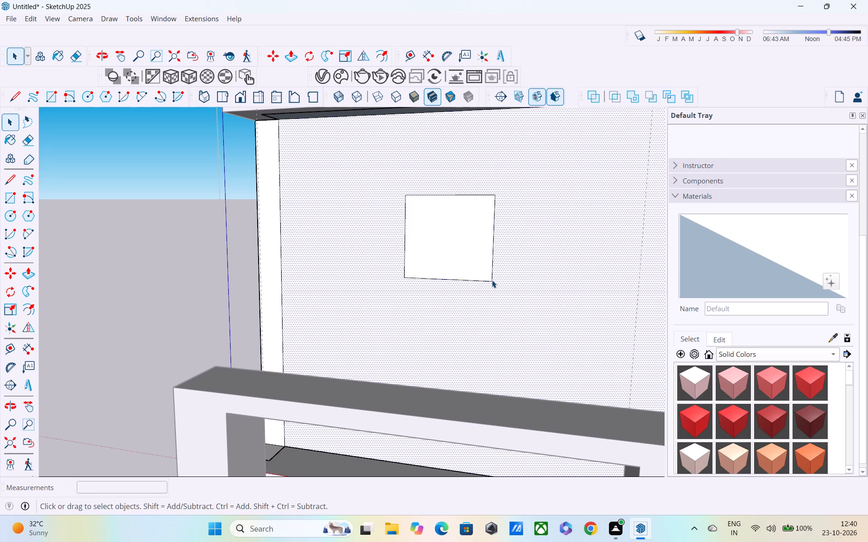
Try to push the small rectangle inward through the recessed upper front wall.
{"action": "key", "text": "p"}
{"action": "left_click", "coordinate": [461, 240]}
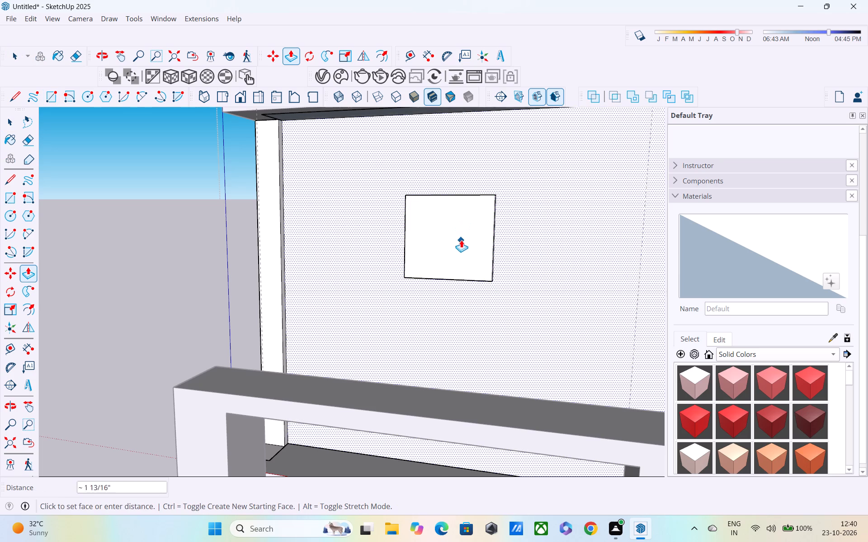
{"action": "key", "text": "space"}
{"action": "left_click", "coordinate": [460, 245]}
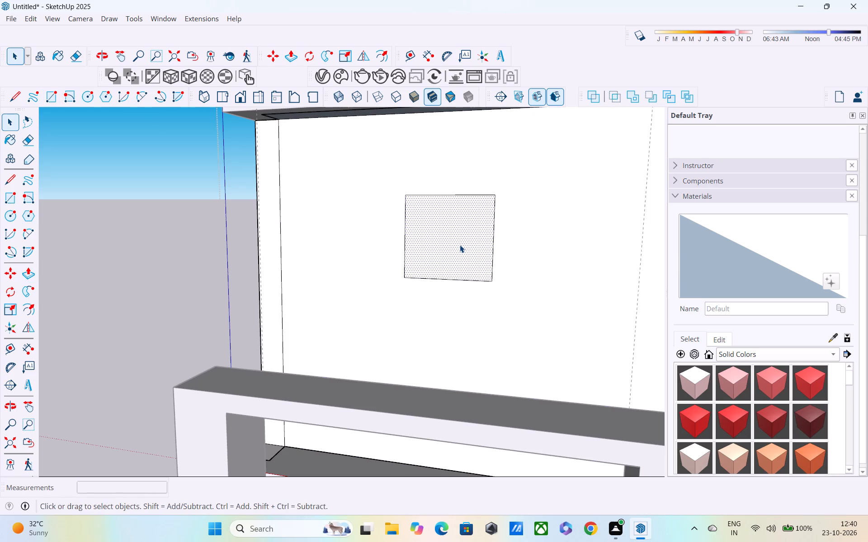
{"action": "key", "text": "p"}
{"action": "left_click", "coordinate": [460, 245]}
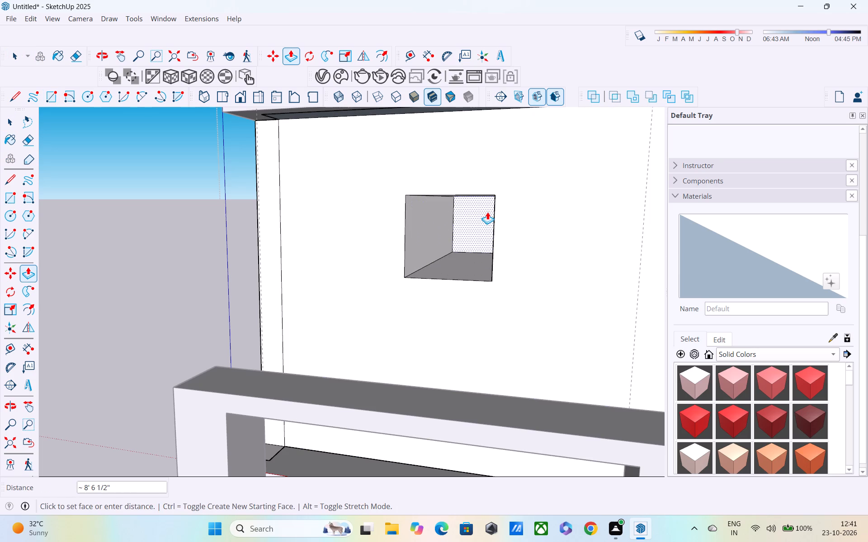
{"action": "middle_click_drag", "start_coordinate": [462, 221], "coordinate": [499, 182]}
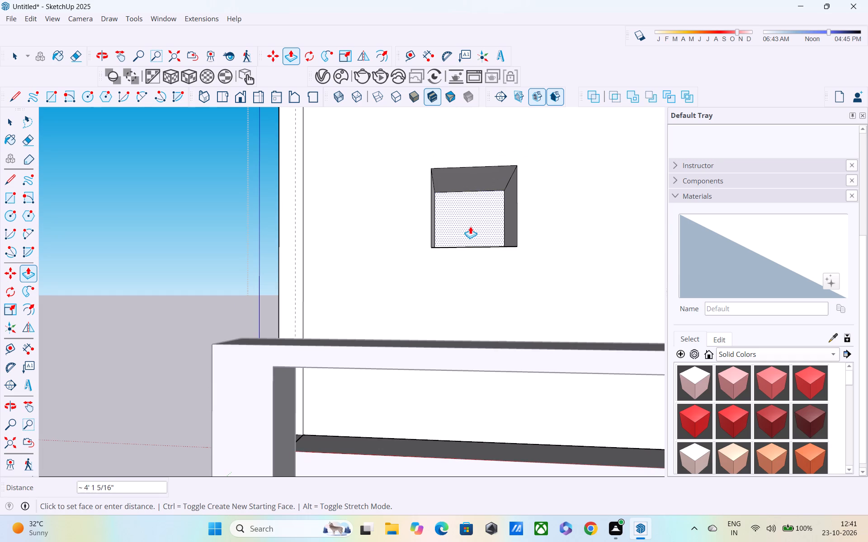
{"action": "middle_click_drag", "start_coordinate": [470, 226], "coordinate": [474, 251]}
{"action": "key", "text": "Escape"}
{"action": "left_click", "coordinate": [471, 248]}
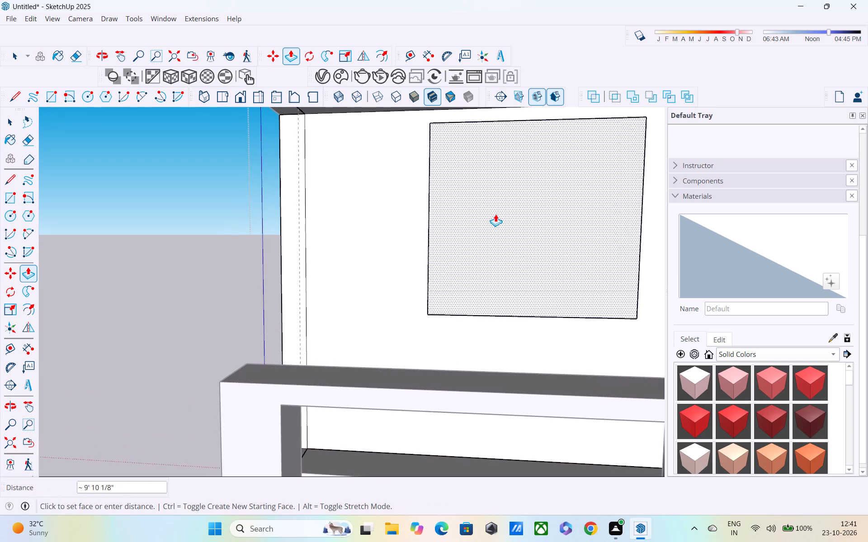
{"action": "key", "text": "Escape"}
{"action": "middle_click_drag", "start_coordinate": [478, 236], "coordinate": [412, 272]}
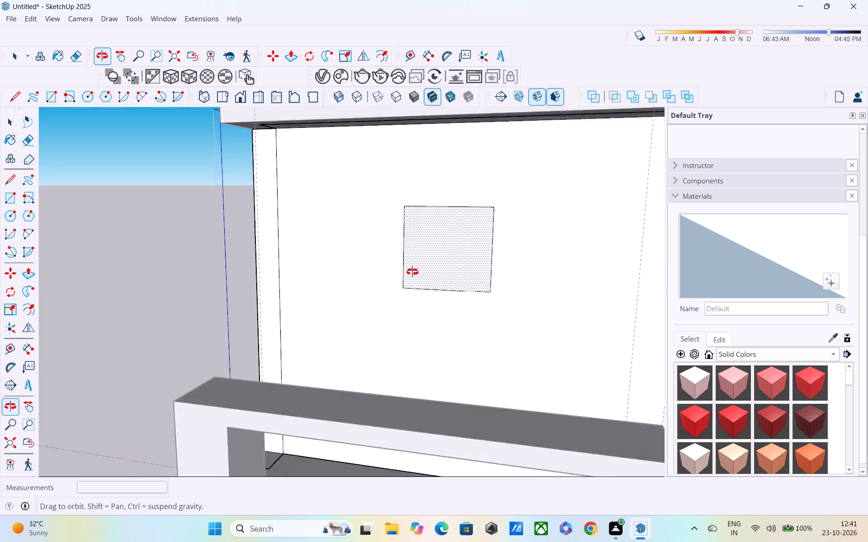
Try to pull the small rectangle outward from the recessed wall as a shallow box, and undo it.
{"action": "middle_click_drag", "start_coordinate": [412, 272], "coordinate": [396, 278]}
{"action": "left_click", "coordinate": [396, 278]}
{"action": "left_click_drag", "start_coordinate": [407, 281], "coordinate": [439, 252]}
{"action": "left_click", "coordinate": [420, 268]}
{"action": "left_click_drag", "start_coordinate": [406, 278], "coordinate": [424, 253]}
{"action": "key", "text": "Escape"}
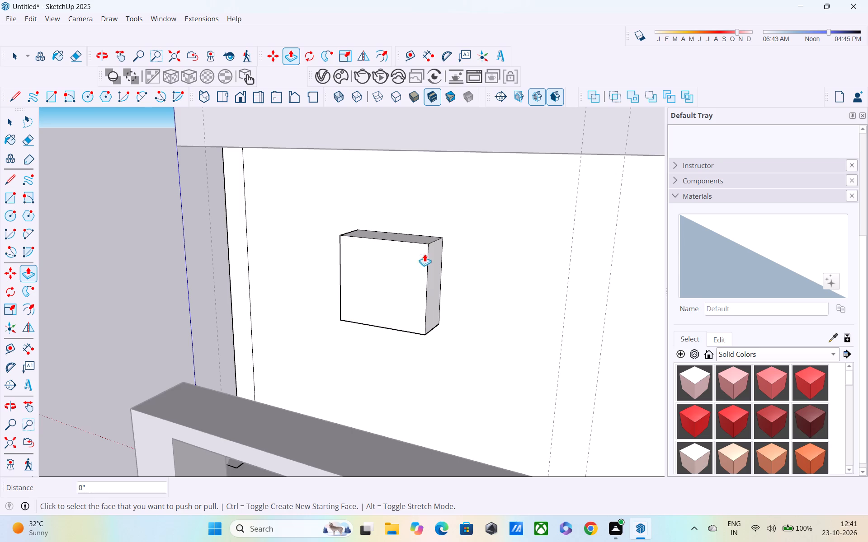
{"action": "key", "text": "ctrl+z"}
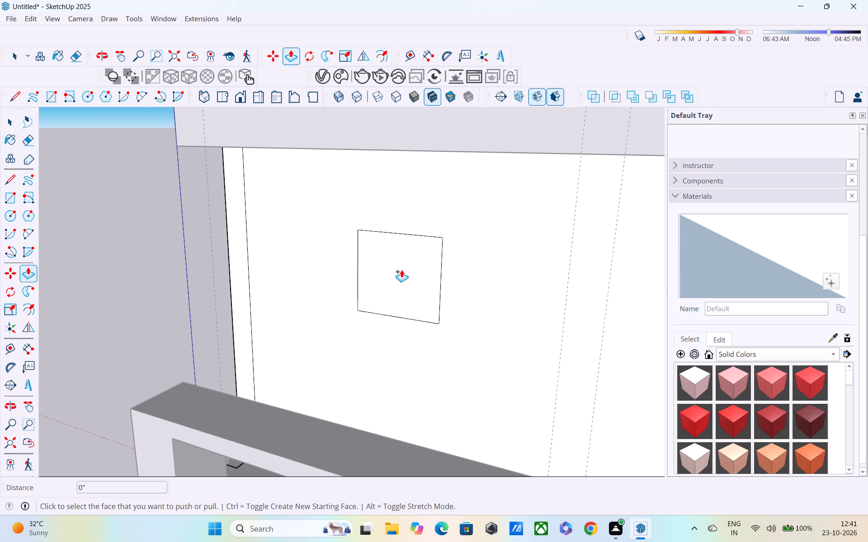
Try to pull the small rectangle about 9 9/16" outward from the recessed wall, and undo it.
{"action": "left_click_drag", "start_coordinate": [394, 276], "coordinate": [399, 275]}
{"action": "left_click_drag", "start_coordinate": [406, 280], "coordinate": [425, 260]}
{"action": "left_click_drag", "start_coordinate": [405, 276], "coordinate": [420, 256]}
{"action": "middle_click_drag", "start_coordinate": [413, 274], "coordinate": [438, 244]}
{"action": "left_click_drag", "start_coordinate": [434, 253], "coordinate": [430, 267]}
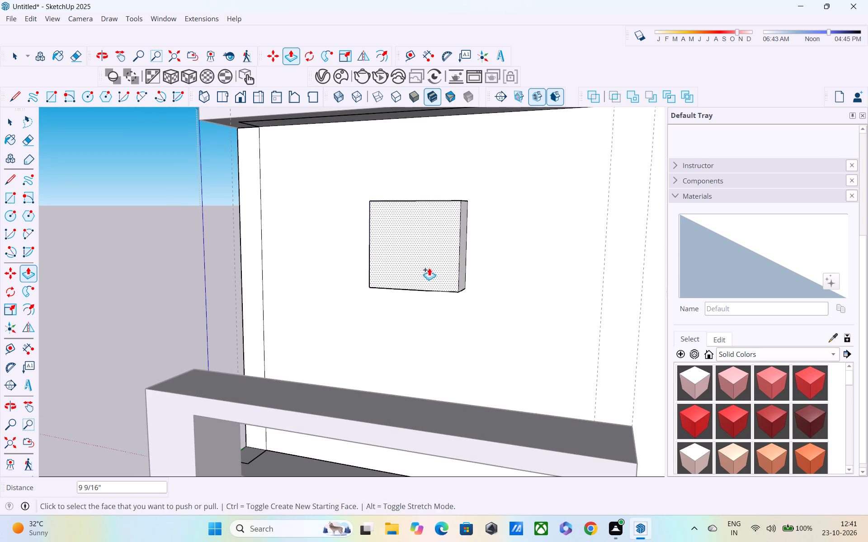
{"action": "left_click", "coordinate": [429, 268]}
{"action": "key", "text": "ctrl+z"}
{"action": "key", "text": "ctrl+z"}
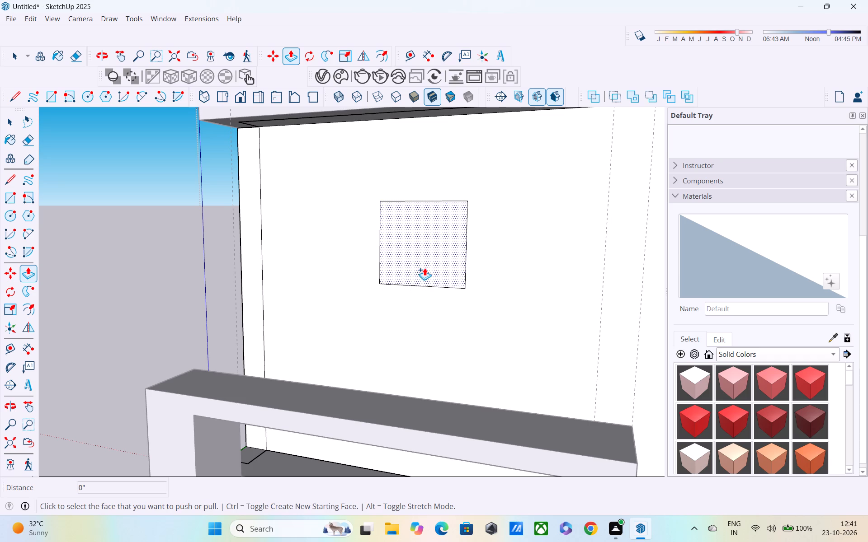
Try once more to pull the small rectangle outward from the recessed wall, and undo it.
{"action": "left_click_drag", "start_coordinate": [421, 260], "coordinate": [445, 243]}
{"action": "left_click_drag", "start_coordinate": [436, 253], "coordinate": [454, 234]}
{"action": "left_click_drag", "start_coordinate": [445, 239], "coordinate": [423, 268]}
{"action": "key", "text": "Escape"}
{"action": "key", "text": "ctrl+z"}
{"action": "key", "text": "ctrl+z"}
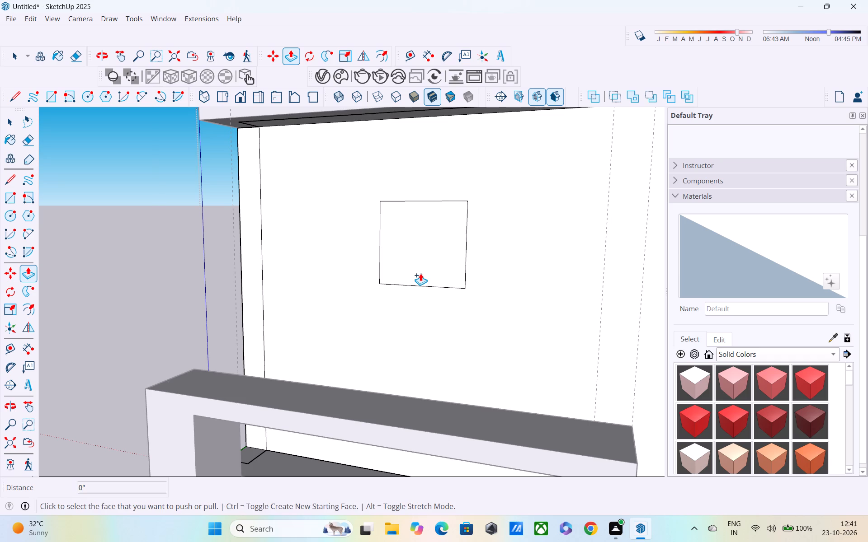
Undo the small rectangle, the covering panel and the recess edits, back to a single flat upper front wall.
{"action": "key", "text": "ctrl+z"}
{"action": "key", "text": "ctrl+z"}
{"action": "key", "text": "ctrl+z"}
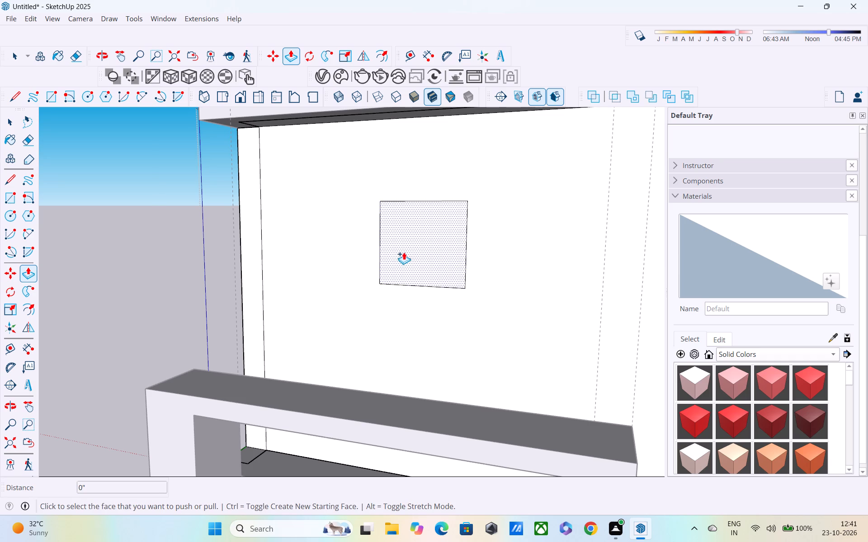
{"action": "key", "text": "ctrl+z"}
{"action": "key", "text": "ctrl+z"}
{"action": "key", "text": "ctrl+z"}
{"action": "key", "text": "ctrl+z"}
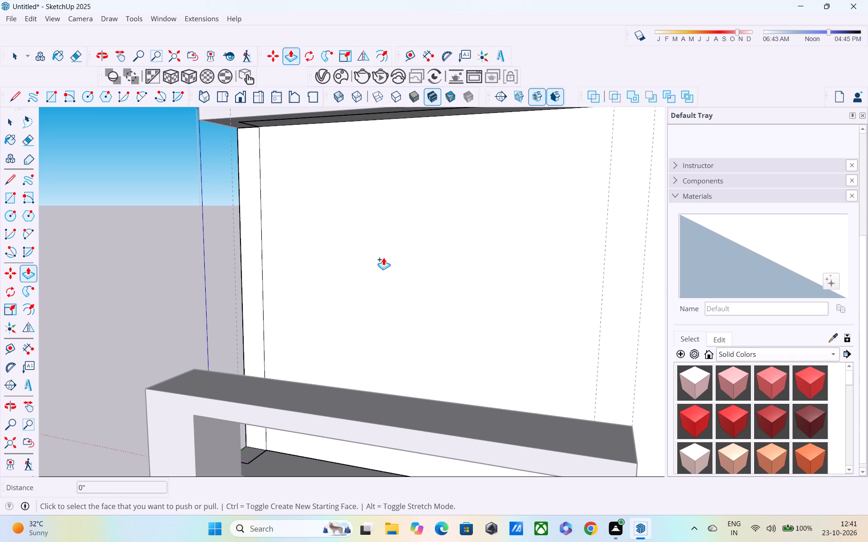
{"action": "key", "text": "z"}
{"action": "key", "text": "ctrl+z"}
{"action": "key", "text": "ctrl+z"}
{"action": "key", "text": "ctrl+z"}
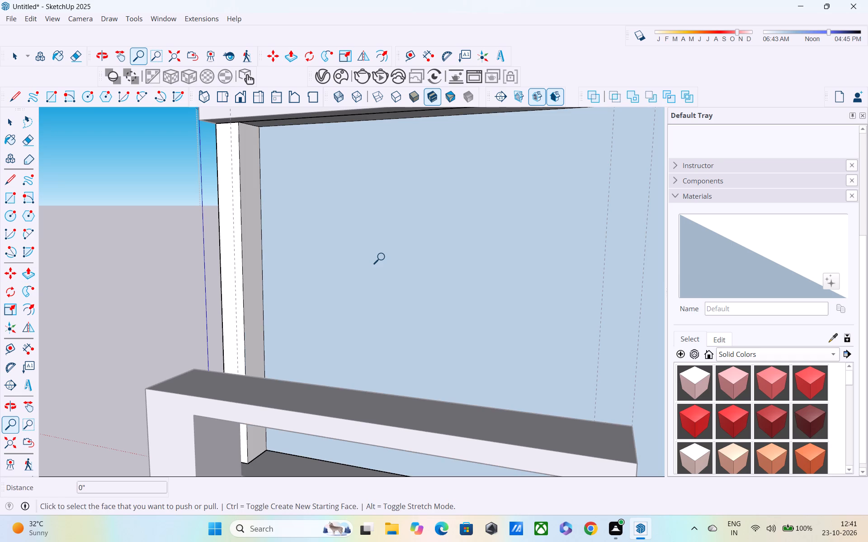
{"action": "key", "text": "ctrl+z"}
{"action": "key", "text": "ctrl+z"}
{"action": "key", "text": "ctrl+z"}
{"action": "key", "text": "ctrl+z"}
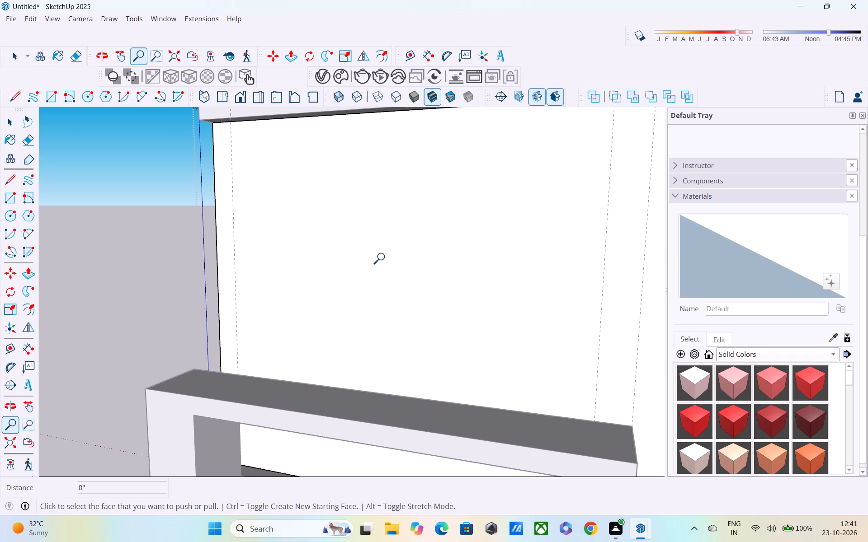
{"action": "key", "text": "ctrl+z"}
Leave the upper-floor wall group's editing context and clear the selection.
{"action": "scroll", "coordinate": [383, 257], "scroll_direction": "down", "scroll_amount": 2}
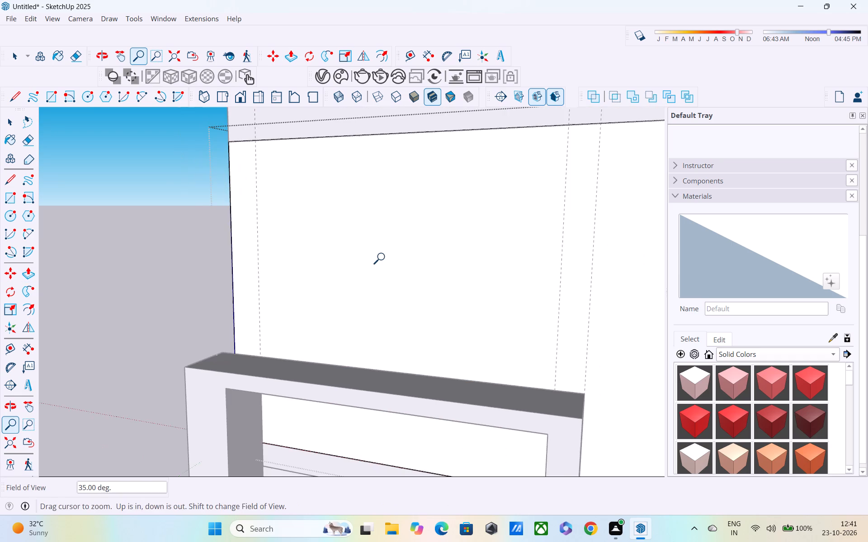
{"action": "middle_click_drag", "start_coordinate": [382, 261], "coordinate": [199, 271]}
{"action": "scroll", "coordinate": [198, 270], "scroll_direction": "down", "scroll_amount": 8}
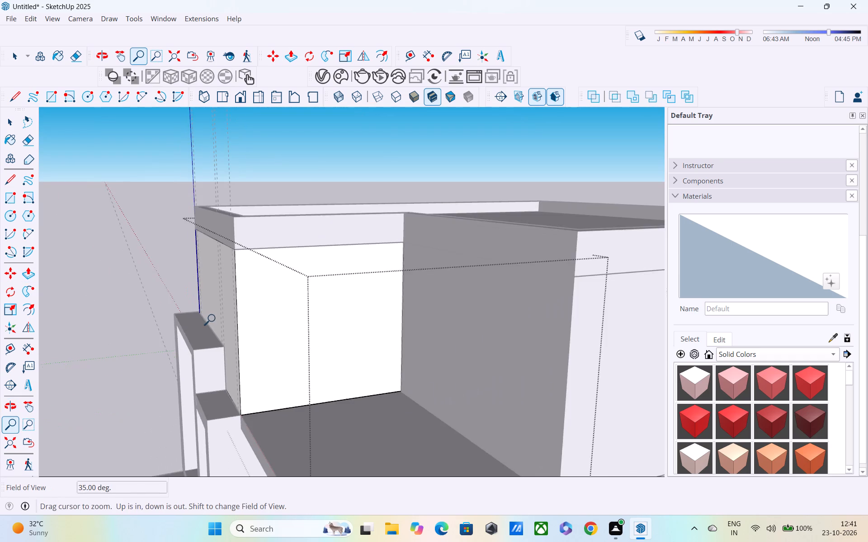
{"action": "scroll", "coordinate": [214, 319], "scroll_direction": "up", "scroll_amount": 1}
{"action": "scroll", "coordinate": [214, 319], "scroll_direction": "down", "scroll_amount": 2}
{"action": "scroll", "coordinate": [296, 334], "scroll_direction": "down", "scroll_amount": 1}
{"action": "middle_click_drag", "start_coordinate": [302, 336], "coordinate": [393, 328]}
{"action": "scroll", "coordinate": [394, 329], "scroll_direction": "down", "scroll_amount": 3}
{"action": "middle_click_drag", "start_coordinate": [407, 338], "coordinate": [400, 339]}
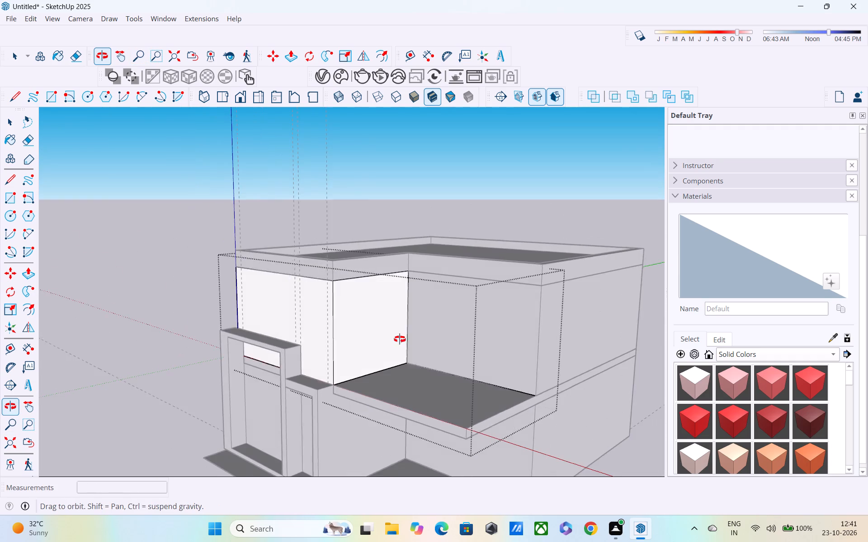
{"action": "middle_click_drag", "start_coordinate": [400, 339], "coordinate": [378, 322]}
{"action": "scroll", "coordinate": [246, 341], "scroll_direction": "down", "scroll_amount": 1}
{"action": "scroll", "coordinate": [449, 361], "scroll_direction": "up", "scroll_amount": 3}
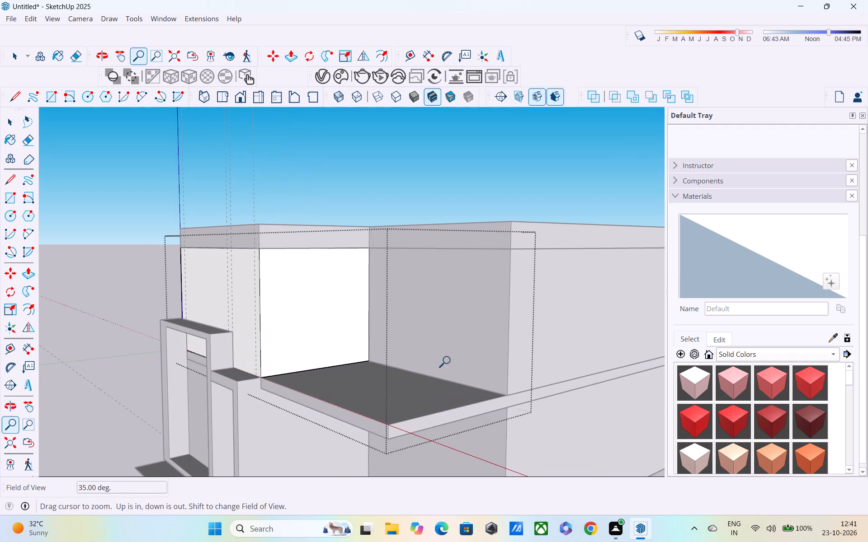
{"action": "key", "text": "space"}
{"action": "left_click", "coordinate": [250, 177]}
{"action": "double_click", "coordinate": [493, 369]}
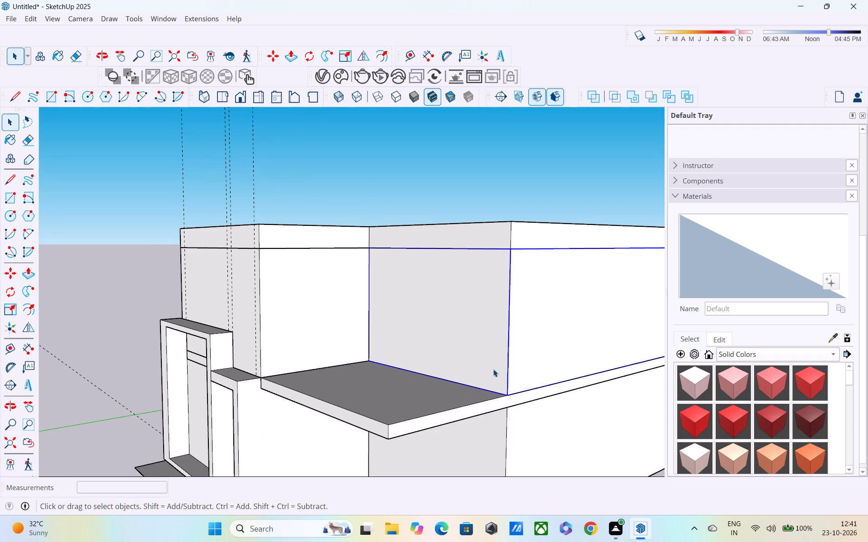
{"action": "middle_click_drag", "start_coordinate": [505, 383], "coordinate": [462, 407]}
{"action": "left_click", "coordinate": [393, 113]}
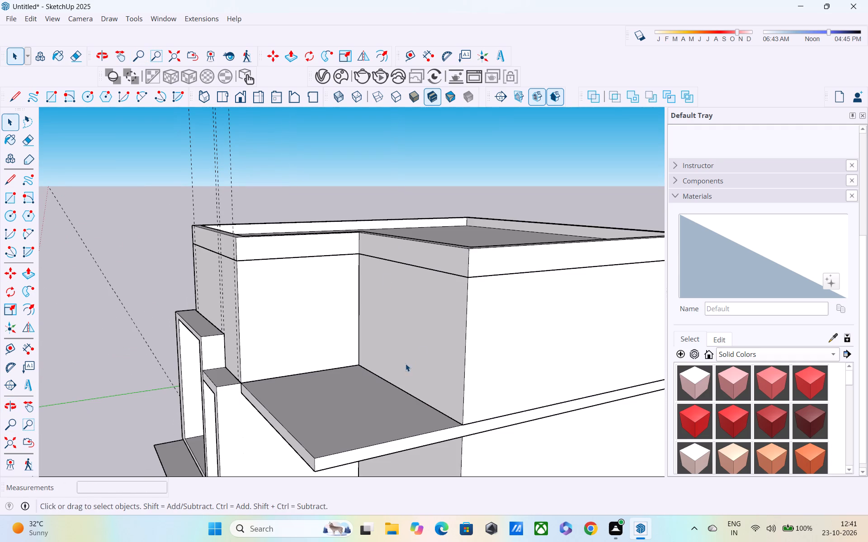
Move both upper-floor wall groups together about 11 1/4" back from the front frame, gripping the bottom front corner.
{"action": "left_click", "coordinate": [434, 341]}
{"action": "left_click", "coordinate": [275, 300]}
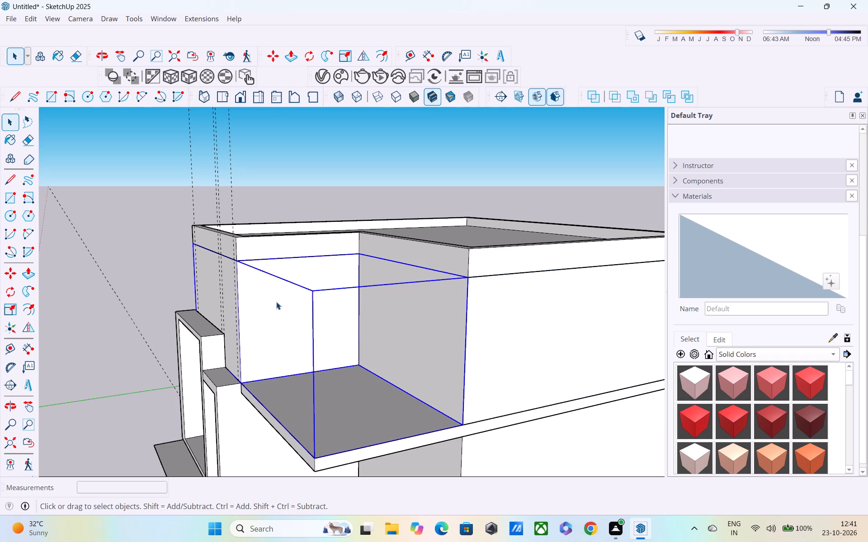
{"action": "middle_click_drag", "start_coordinate": [361, 327], "coordinate": [528, 369]}
{"action": "middle_click_drag", "start_coordinate": [491, 365], "coordinate": [451, 347]}
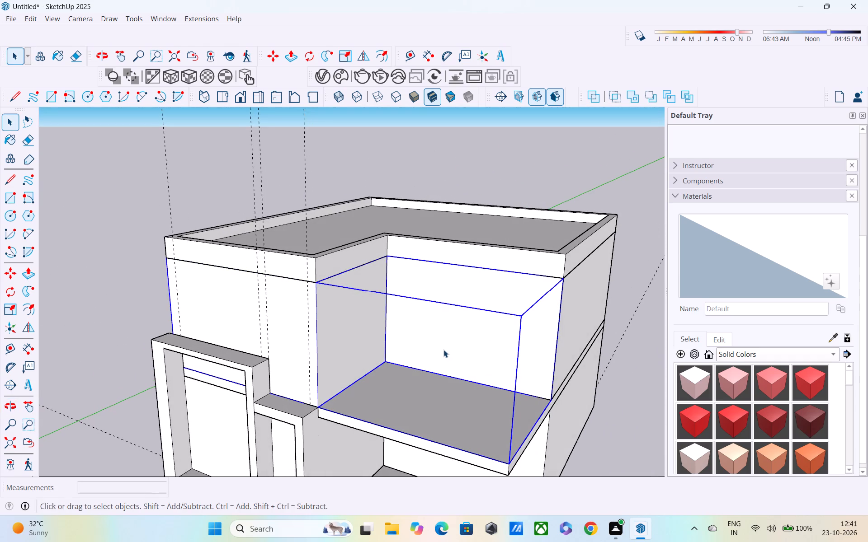
{"action": "left_click", "coordinate": [570, 318], "text": "shift"}
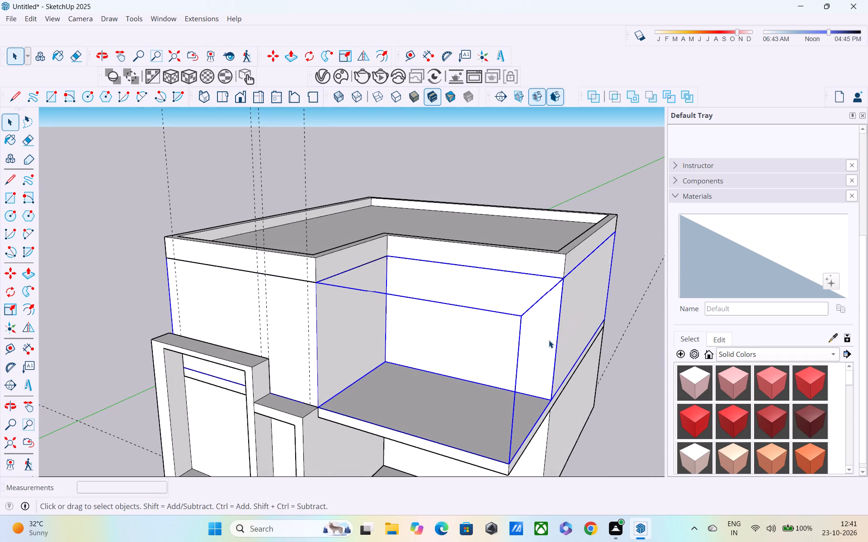
{"action": "key", "text": "m"}
{"action": "middle_click_drag", "start_coordinate": [345, 379], "coordinate": [626, 412]}
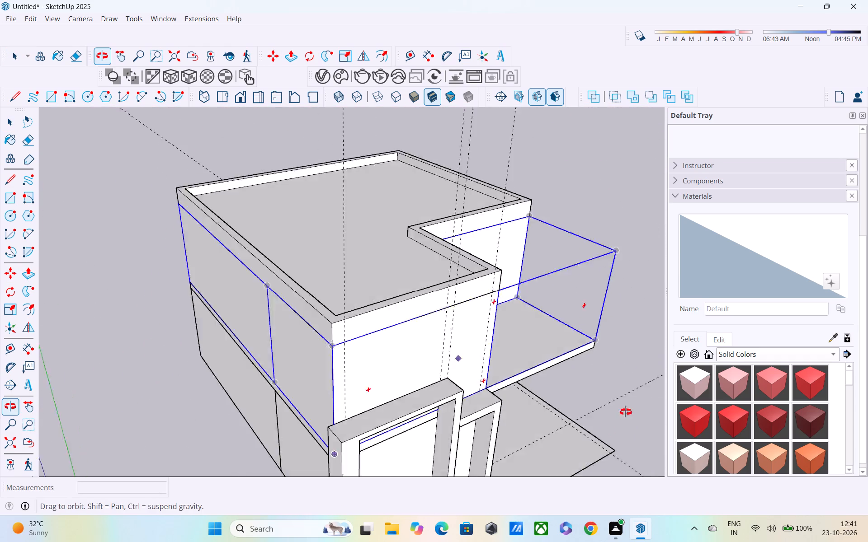
{"action": "middle_click_drag", "start_coordinate": [626, 412], "coordinate": [667, 337]}
{"action": "scroll", "coordinate": [390, 390], "scroll_direction": "up", "scroll_amount": 2}
{"action": "middle_click_drag", "start_coordinate": [399, 393], "coordinate": [499, 434]}
{"action": "scroll", "coordinate": [499, 407], "scroll_direction": "up", "scroll_amount": 3}
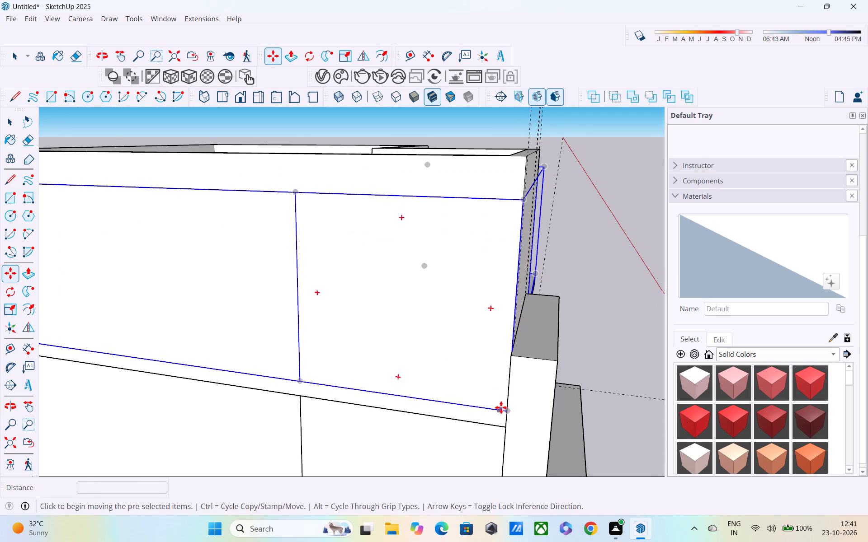
{"action": "left_click", "coordinate": [507, 411]}
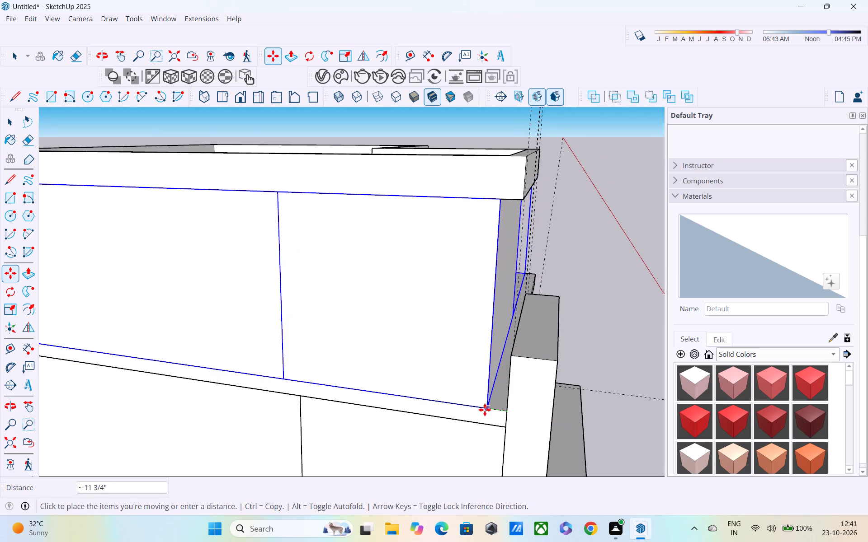
{"action": "middle_click_drag", "start_coordinate": [467, 407], "coordinate": [459, 407]}
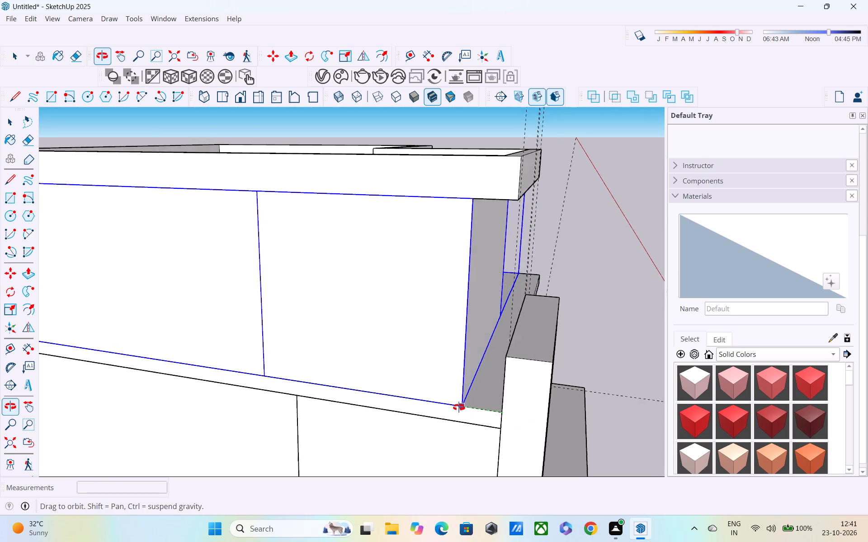
{"action": "middle_click_drag", "start_coordinate": [459, 407], "coordinate": [203, 386]}
{"action": "middle_click_drag", "start_coordinate": [200, 377], "coordinate": [445, 408]}
{"action": "left_click", "coordinate": [413, 424]}
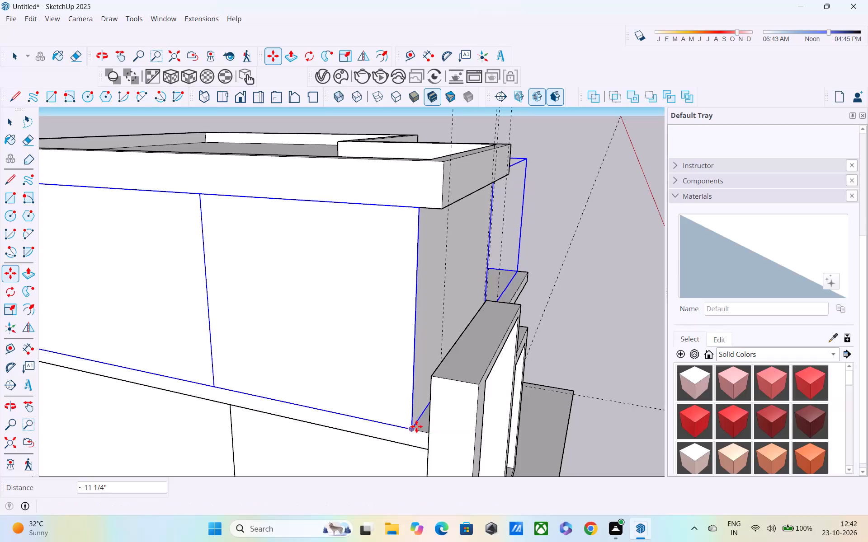
Move both upper-floor wall groups about 1' 1 1/4" forward, snapping their bottom front corner to the front frame's edge.
{"action": "middle_click_drag", "start_coordinate": [448, 428], "coordinate": [249, 428]}
{"action": "scroll", "coordinate": [442, 408], "scroll_direction": "down", "scroll_amount": 4}
{"action": "middle_click_drag", "start_coordinate": [453, 403], "coordinate": [329, 379]}
{"action": "scroll", "coordinate": [410, 375], "scroll_direction": "up", "scroll_amount": 1}
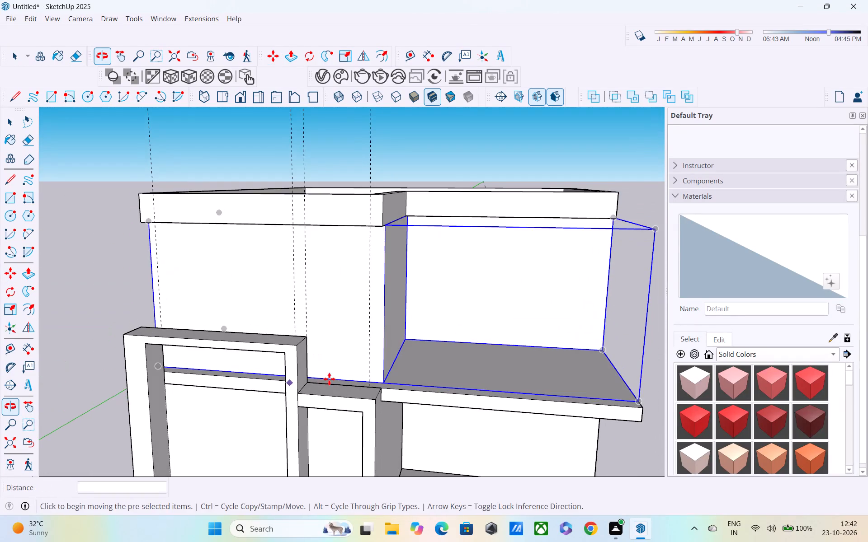
{"action": "scroll", "coordinate": [329, 379], "scroll_direction": "up", "scroll_amount": 1}
{"action": "middle_click_drag", "start_coordinate": [330, 377], "coordinate": [338, 320]}
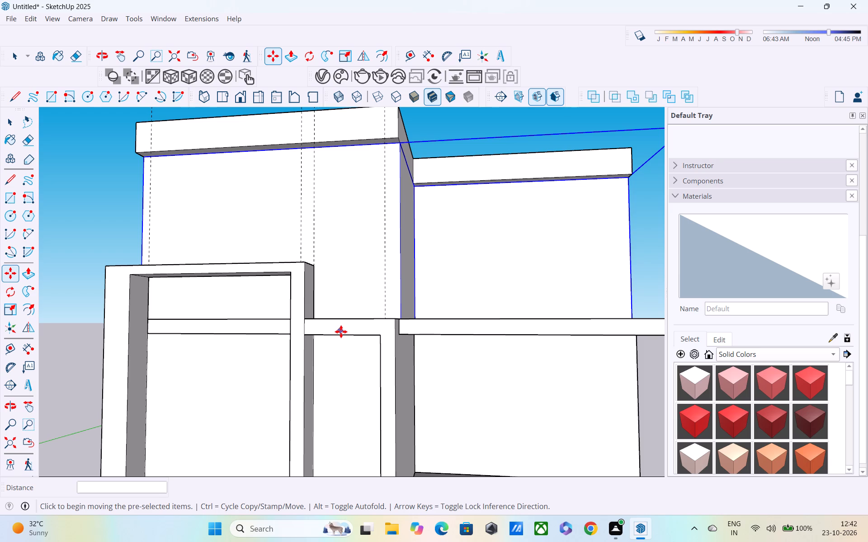
{"action": "scroll", "coordinate": [341, 332], "scroll_direction": "up", "scroll_amount": 2}
{"action": "middle_click_drag", "start_coordinate": [343, 335], "coordinate": [333, 496]}
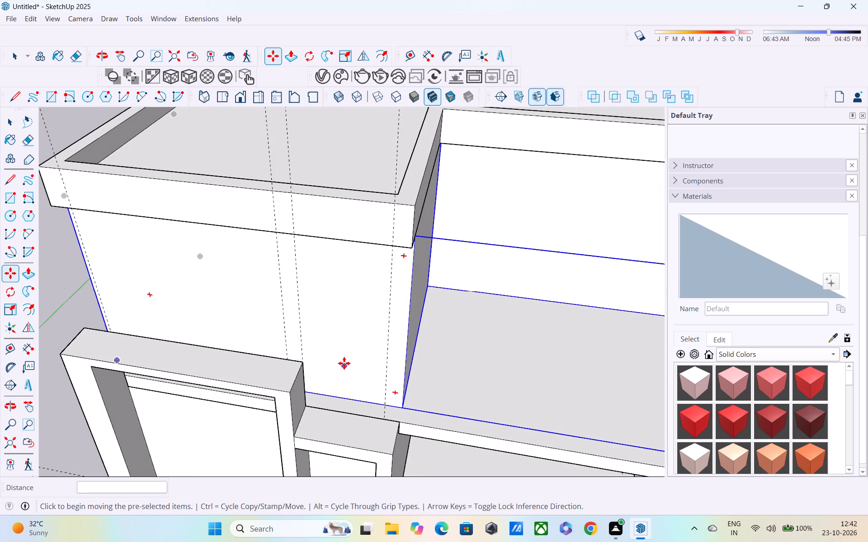
{"action": "middle_click_drag", "start_coordinate": [350, 382], "coordinate": [671, 355]}
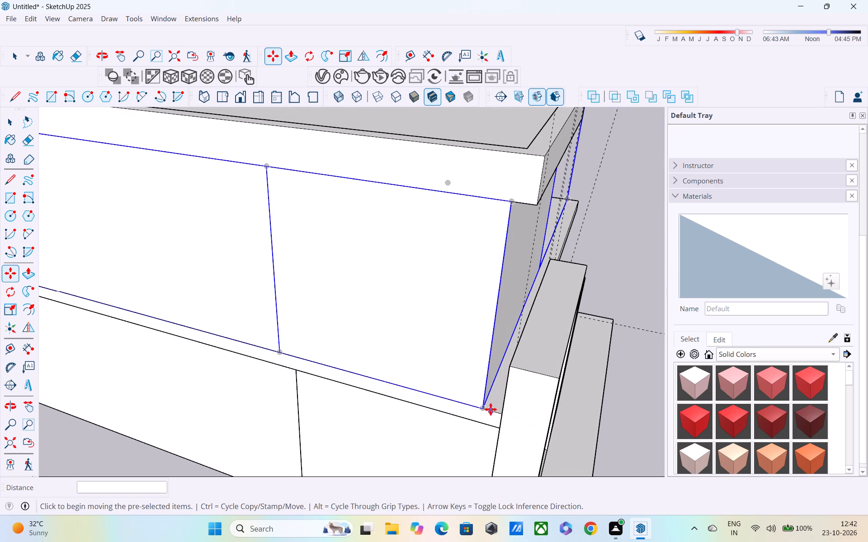
{"action": "left_click", "coordinate": [481, 408]}
{"action": "left_click", "coordinate": [499, 416]}
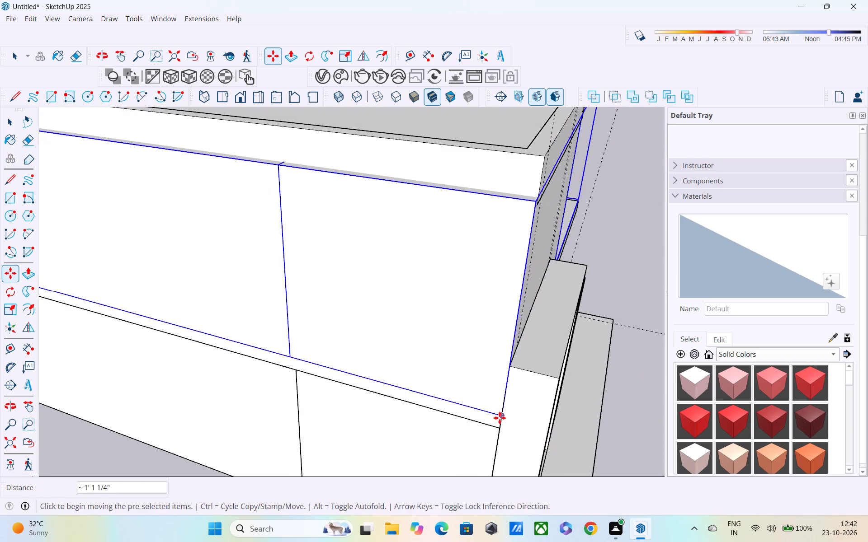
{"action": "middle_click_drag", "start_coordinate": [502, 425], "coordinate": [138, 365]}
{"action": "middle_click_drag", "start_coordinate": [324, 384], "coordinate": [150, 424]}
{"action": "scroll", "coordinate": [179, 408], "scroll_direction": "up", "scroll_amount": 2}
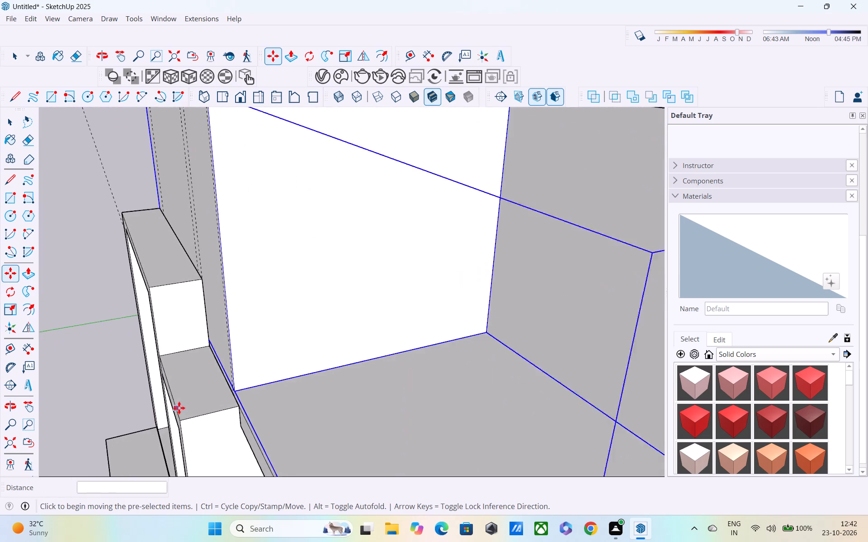
Move both upper-floor wall groups about 6", snapping their bottom rear corner onto the floor slab's corner.
{"action": "scroll", "coordinate": [179, 408], "scroll_direction": "up", "scroll_amount": 1}
{"action": "scroll", "coordinate": [240, 405], "scroll_direction": "up", "scroll_amount": 3}
{"action": "middle_click_drag", "start_coordinate": [240, 402], "coordinate": [308, 377]}
{"action": "scroll", "coordinate": [308, 375], "scroll_direction": "up", "scroll_amount": 1}
{"action": "scroll", "coordinate": [309, 372], "scroll_direction": "down", "scroll_amount": 4}
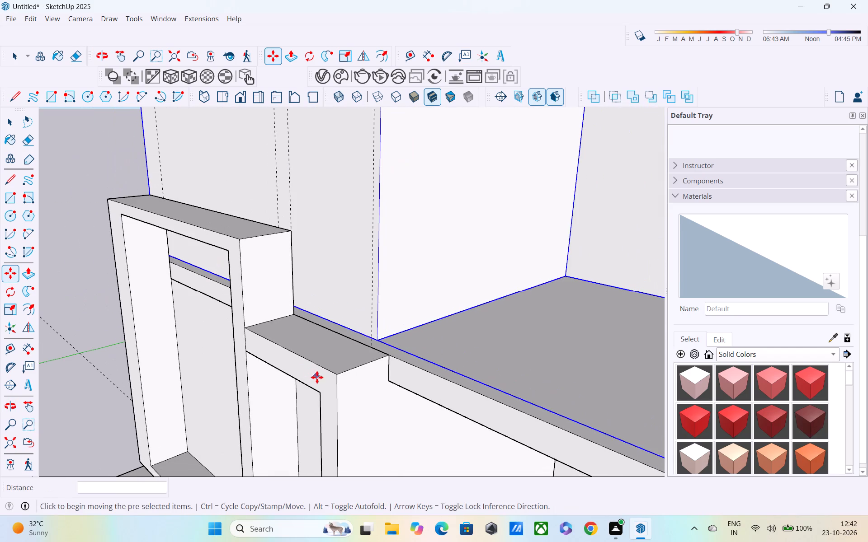
{"action": "scroll", "coordinate": [319, 378], "scroll_direction": "down", "scroll_amount": 2}
{"action": "middle_click_drag", "start_coordinate": [337, 393], "coordinate": [699, 406]}
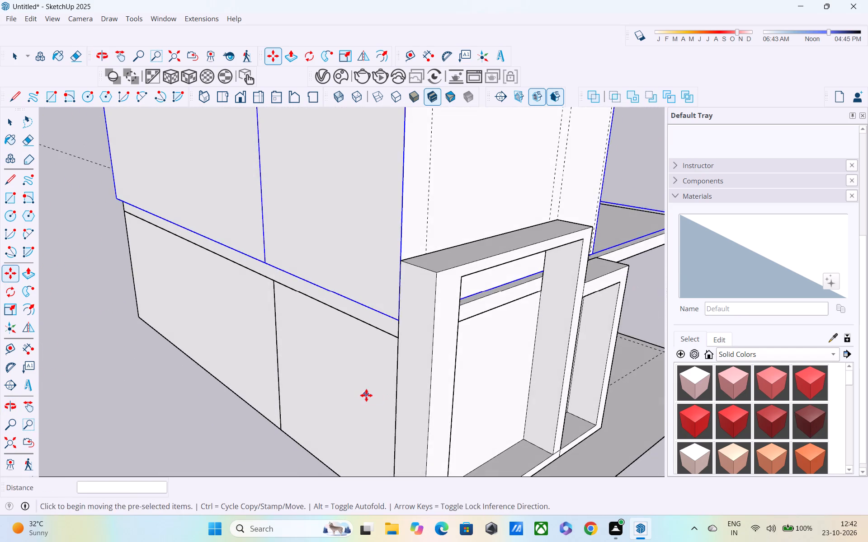
{"action": "middle_click_drag", "start_coordinate": [367, 395], "coordinate": [600, 364]}
{"action": "scroll", "coordinate": [511, 363], "scroll_direction": "down", "scroll_amount": 3}
{"action": "middle_click_drag", "start_coordinate": [376, 370], "coordinate": [491, 350]}
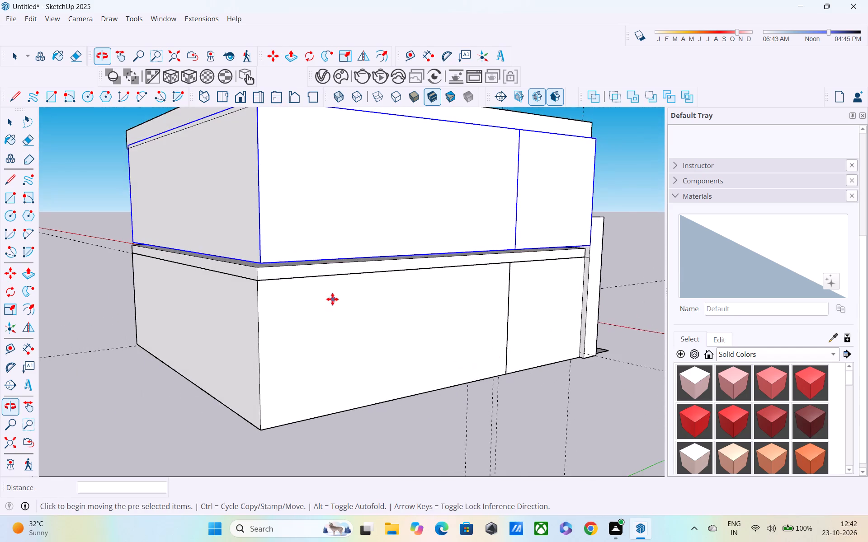
{"action": "scroll", "coordinate": [251, 279], "scroll_direction": "up", "scroll_amount": 4}
{"action": "left_click", "coordinate": [272, 253]}
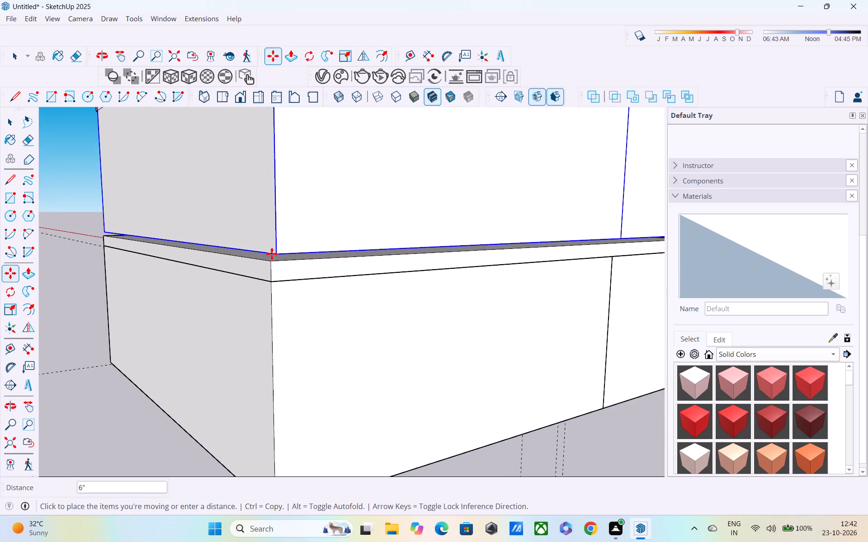
{"action": "left_click", "coordinate": [267, 264]}
Examine how the upper-floor walls line up with the floor slab, front frame and roof from the front and above.
{"action": "scroll", "coordinate": [283, 290], "scroll_direction": "down", "scroll_amount": 3}
{"action": "middle_click_drag", "start_coordinate": [313, 314], "coordinate": [134, 320]}
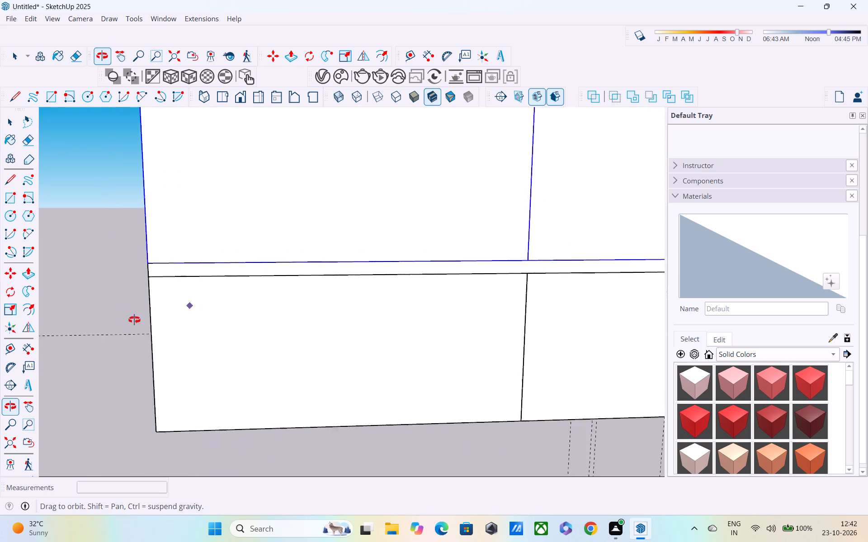
{"action": "middle_click_drag", "start_coordinate": [134, 320], "coordinate": [0, 337]}
{"action": "middle_click_drag", "start_coordinate": [495, 342], "coordinate": [144, 359]}
{"action": "scroll", "coordinate": [233, 334], "scroll_direction": "up", "scroll_amount": 3}
{"action": "middle_click_drag", "start_coordinate": [238, 348], "coordinate": [221, 314]}
{"action": "scroll", "coordinate": [238, 348], "scroll_direction": "up", "scroll_amount": 1}
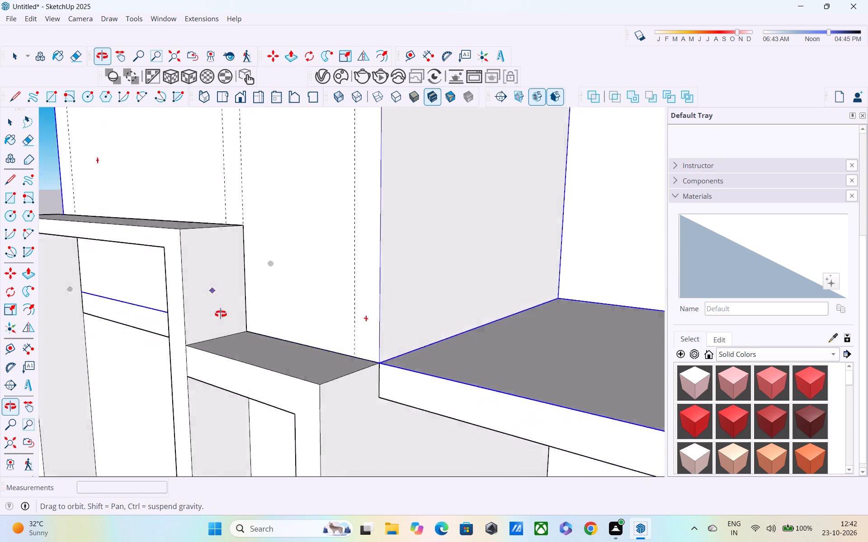
{"action": "middle_click_drag", "start_coordinate": [221, 314], "coordinate": [212, 341]}
{"action": "scroll", "coordinate": [239, 378], "scroll_direction": "up", "scroll_amount": 3}
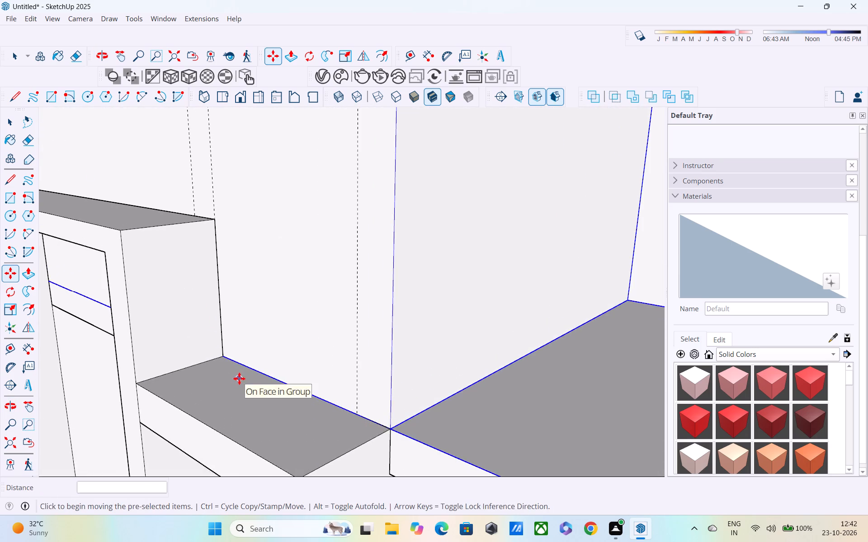
{"action": "middle_click_drag", "start_coordinate": [239, 380], "coordinate": [220, 425]}
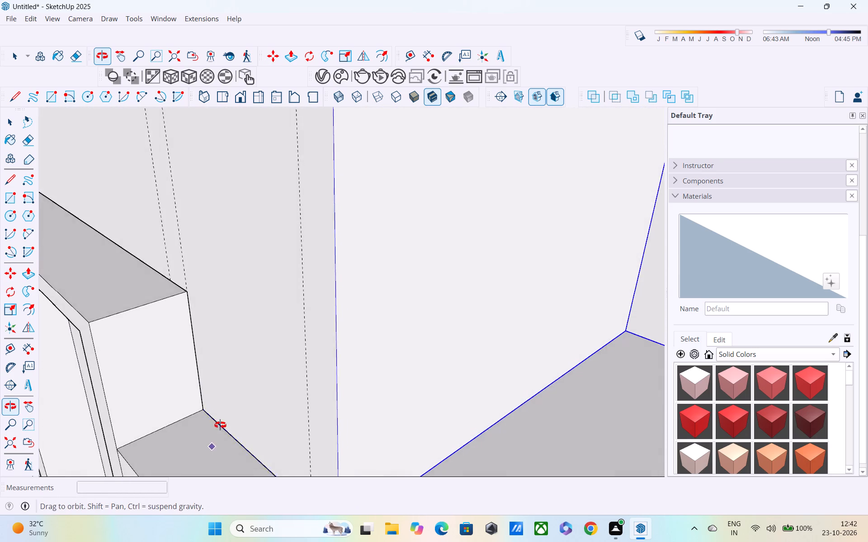
{"action": "middle_click_drag", "start_coordinate": [220, 425], "coordinate": [220, 426]}
{"action": "scroll", "coordinate": [220, 426], "scroll_direction": "down", "scroll_amount": 3}
{"action": "middle_click_drag", "start_coordinate": [220, 426], "coordinate": [167, 363]}
{"action": "scroll", "coordinate": [141, 367], "scroll_direction": "down", "scroll_amount": 4}
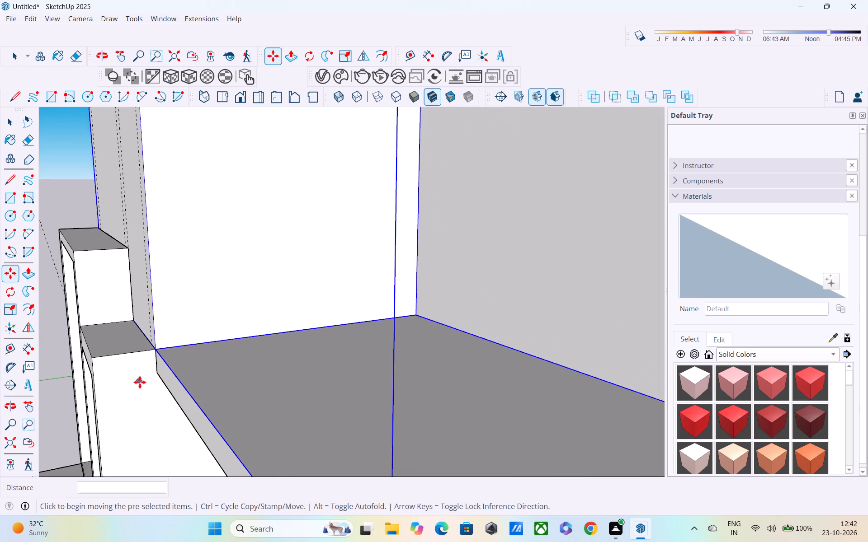
{"action": "middle_click_drag", "start_coordinate": [152, 388], "coordinate": [132, 395]}
{"action": "scroll", "coordinate": [136, 377], "scroll_direction": "down", "scroll_amount": 6}
{"action": "scroll", "coordinate": [169, 403], "scroll_direction": "down", "scroll_amount": 1}
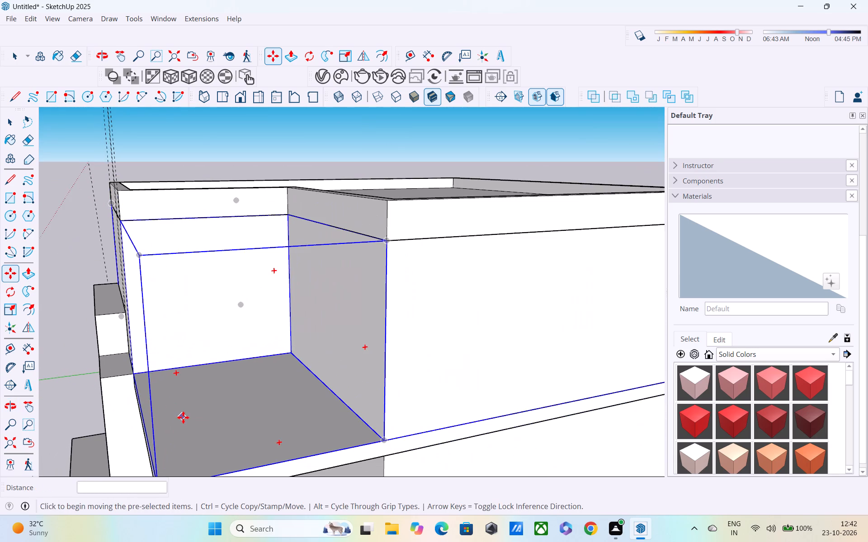
{"action": "middle_click_drag", "start_coordinate": [183, 417], "coordinate": [276, 510]}
{"action": "scroll", "coordinate": [268, 497], "scroll_direction": "down", "scroll_amount": 2}
{"action": "middle_click_drag", "start_coordinate": [231, 468], "coordinate": [379, 361]}
{"action": "scroll", "coordinate": [380, 355], "scroll_direction": "down", "scroll_amount": 5}
{"action": "middle_click_drag", "start_coordinate": [325, 354], "coordinate": [330, 342]}
{"action": "scroll", "coordinate": [335, 339], "scroll_direction": "down", "scroll_amount": 1}
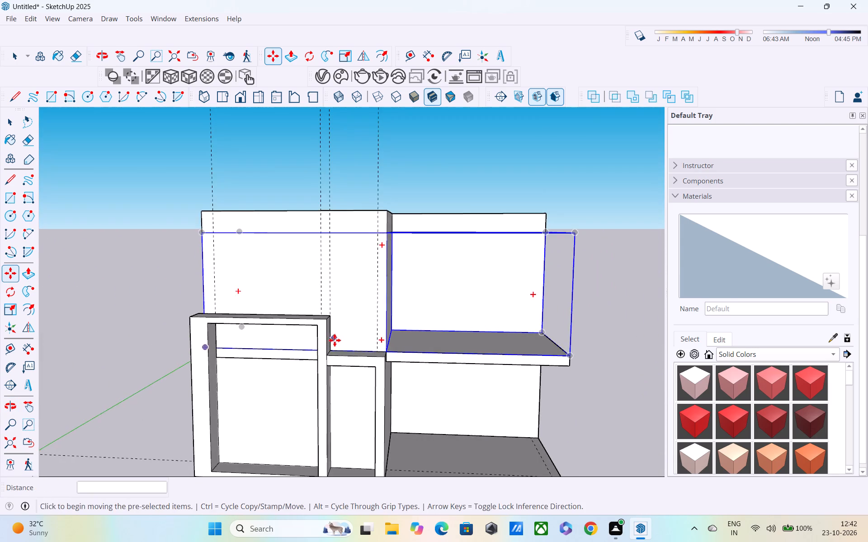
{"action": "scroll", "coordinate": [335, 340], "scroll_direction": "down", "scroll_amount": 1}
{"action": "middle_click_drag", "start_coordinate": [336, 350], "coordinate": [355, 312]}
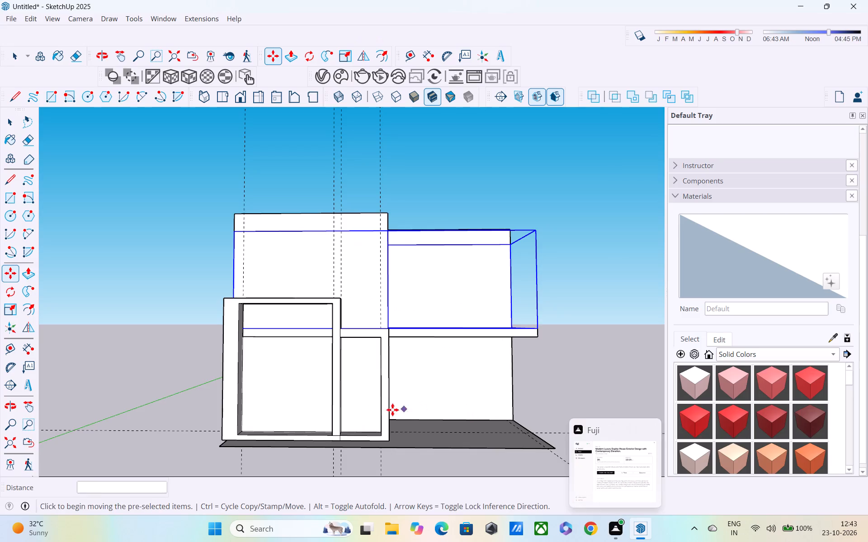
{"action": "middle_click_drag", "start_coordinate": [360, 392], "coordinate": [352, 424]}
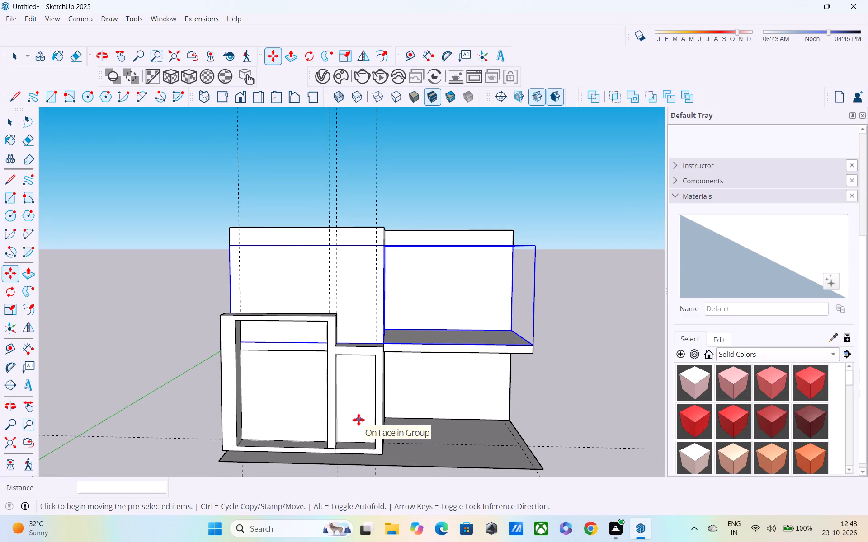
{"action": "middle_click_drag", "start_coordinate": [363, 414], "coordinate": [344, 484]}
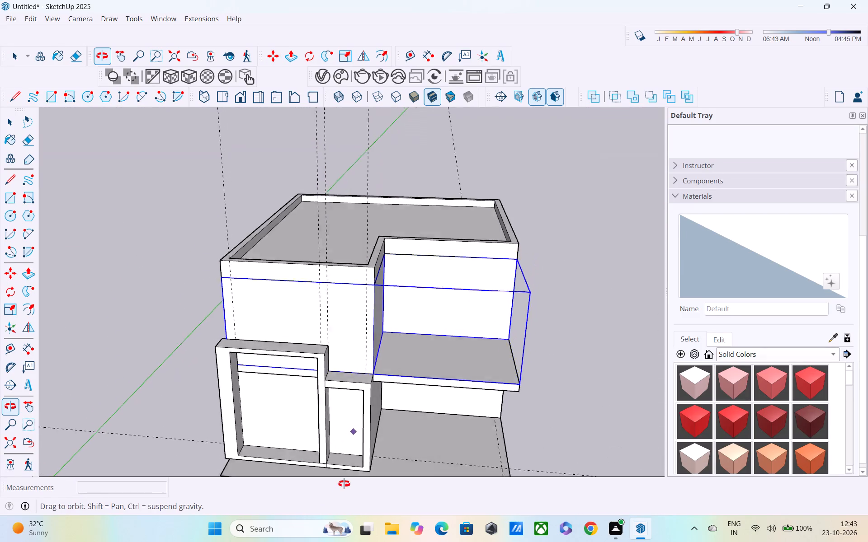
{"action": "middle_click_drag", "start_coordinate": [344, 484], "coordinate": [335, 495]}
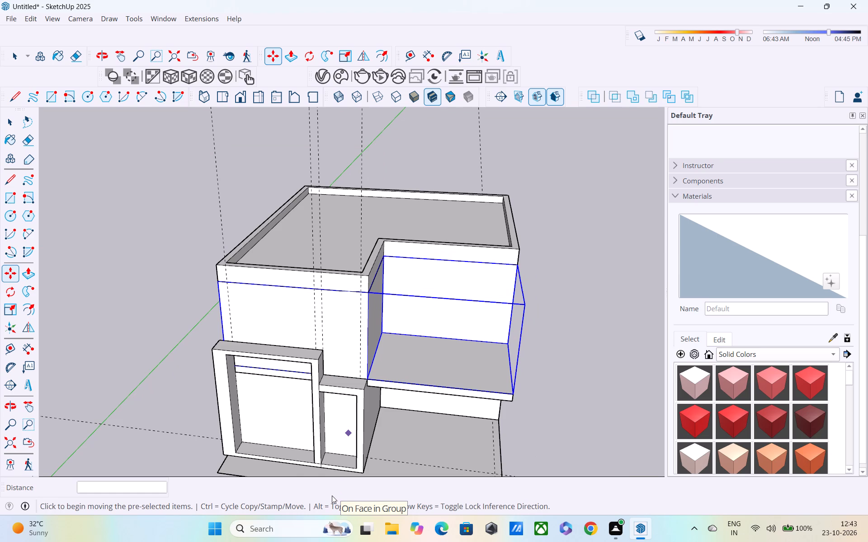
{"action": "middle_click_drag", "start_coordinate": [333, 472], "coordinate": [380, 374]}
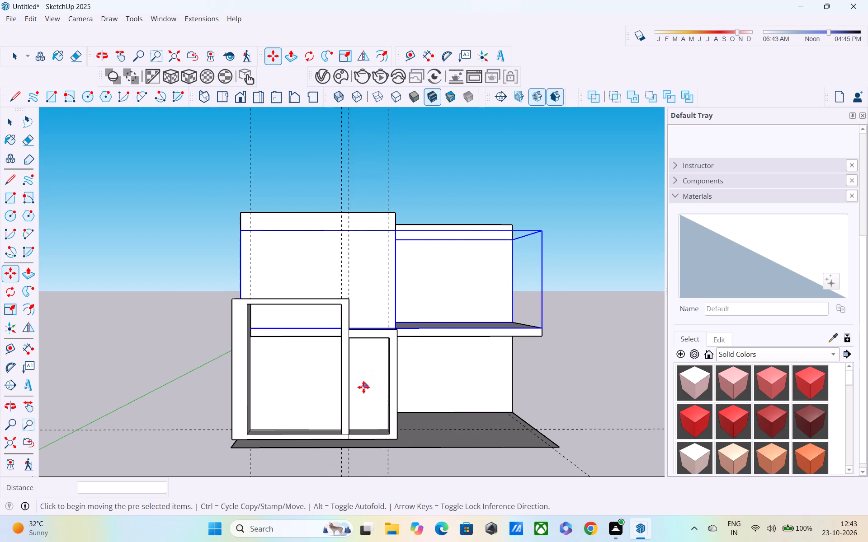
{"action": "middle_click_drag", "start_coordinate": [355, 390], "coordinate": [327, 436], "text": "shift"}
Open the floor slab group and split its front face with a 10" vertical line at the frame-side corner of the balcony.
{"action": "key", "text": "space"}
{"action": "double_click", "coordinate": [395, 382]}
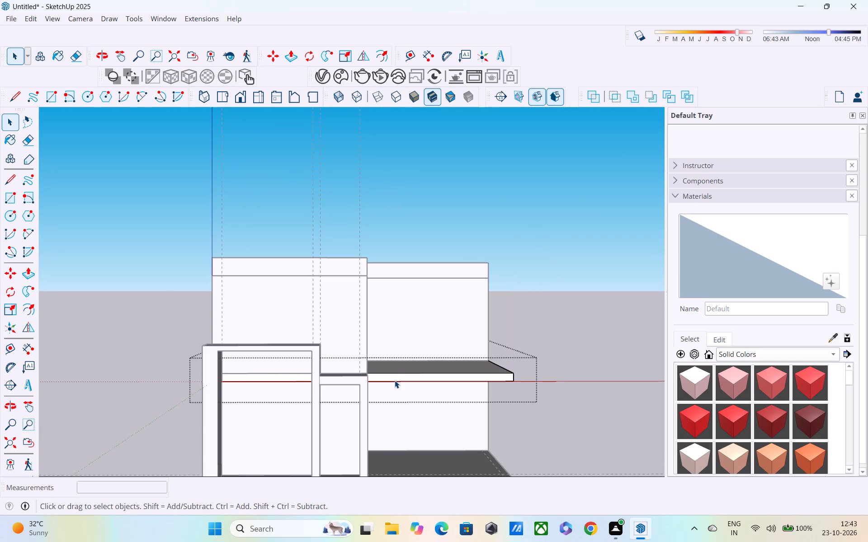
{"action": "key", "text": "l"}
{"action": "scroll", "coordinate": [364, 394], "scroll_direction": "up", "scroll_amount": 4}
{"action": "middle_click_drag", "start_coordinate": [374, 375], "coordinate": [293, 372]}
{"action": "scroll", "coordinate": [304, 362], "scroll_direction": "up", "scroll_amount": 4}
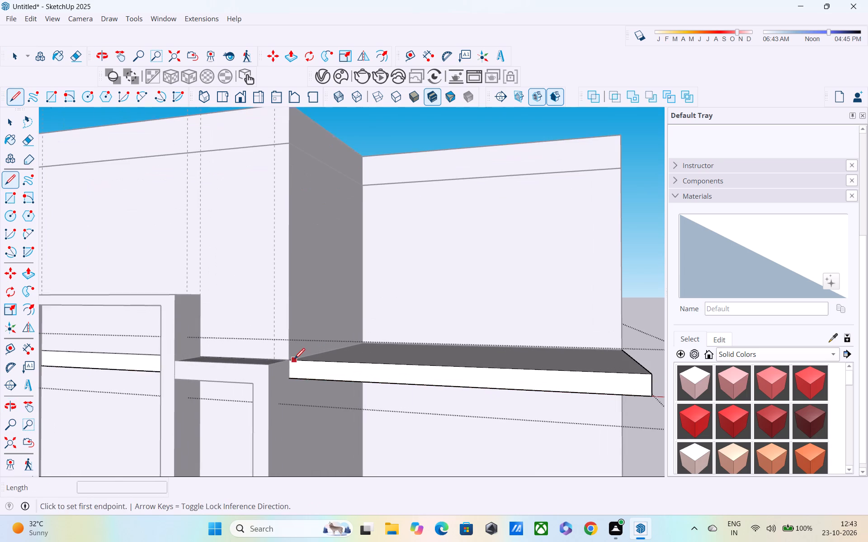
{"action": "left_click", "coordinate": [288, 364]}
{"action": "left_click", "coordinate": [288, 382]}
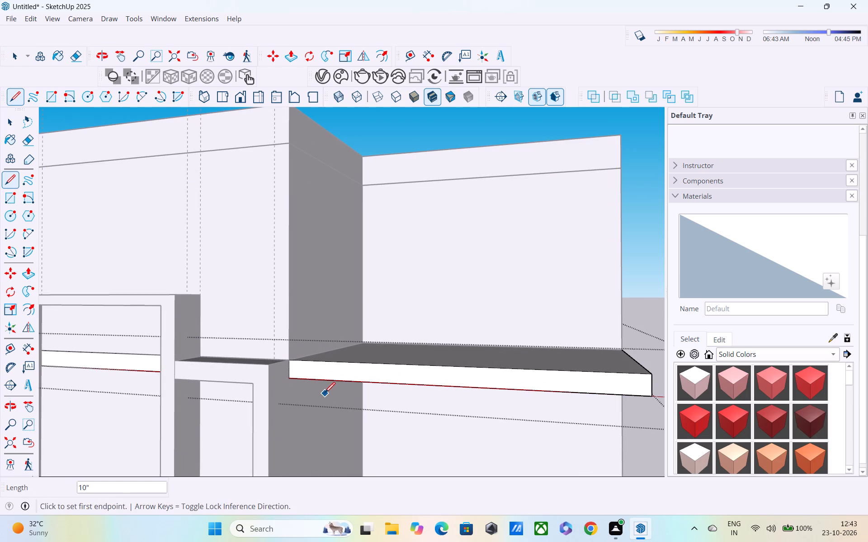
Extrude the balcony portion of the slab's front face 2' forward and leave the slab group.
{"action": "key", "text": "p"}
{"action": "left_click", "coordinate": [339, 371]}
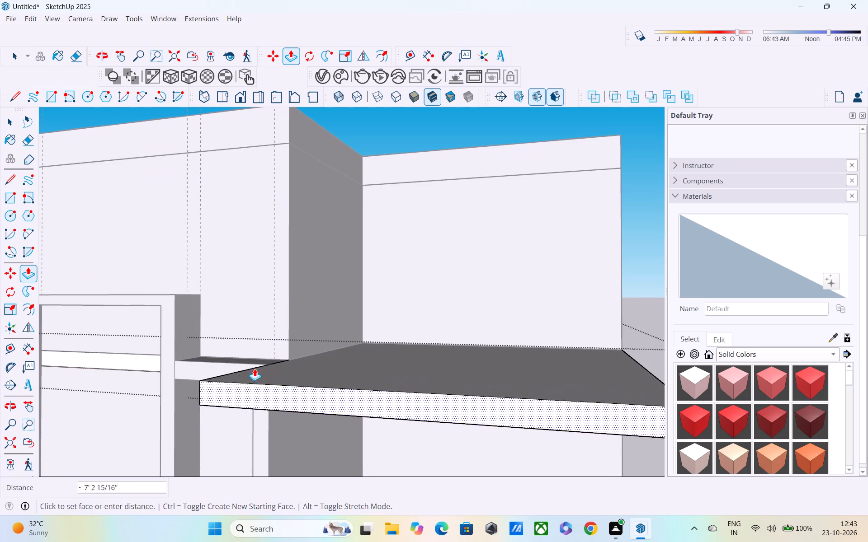
{"action": "left_click", "coordinate": [242, 366]}
{"action": "scroll", "coordinate": [285, 383], "scroll_direction": "down", "scroll_amount": 2}
{"action": "middle_click_drag", "start_coordinate": [313, 392], "coordinate": [430, 397]}
{"action": "scroll", "coordinate": [425, 402], "scroll_direction": "down", "scroll_amount": 3}
{"action": "middle_click_drag", "start_coordinate": [373, 412], "coordinate": [331, 444], "text": "ctrl+alt"}
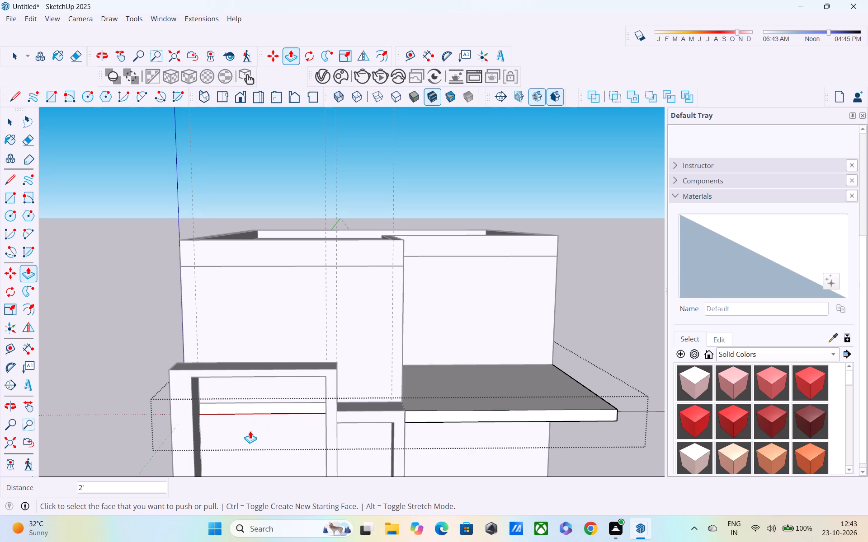
{"action": "key", "text": "space"}
{"action": "key", "text": "space"}
{"action": "left_click", "coordinate": [104, 330]}
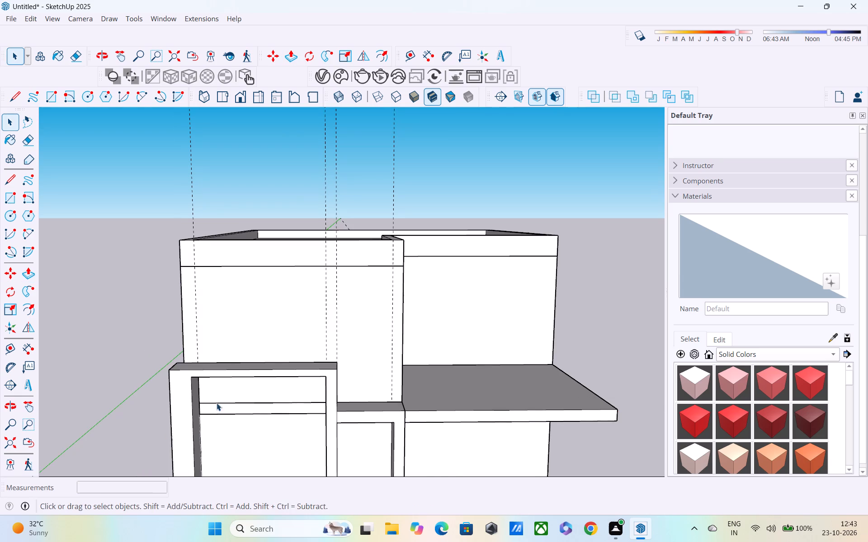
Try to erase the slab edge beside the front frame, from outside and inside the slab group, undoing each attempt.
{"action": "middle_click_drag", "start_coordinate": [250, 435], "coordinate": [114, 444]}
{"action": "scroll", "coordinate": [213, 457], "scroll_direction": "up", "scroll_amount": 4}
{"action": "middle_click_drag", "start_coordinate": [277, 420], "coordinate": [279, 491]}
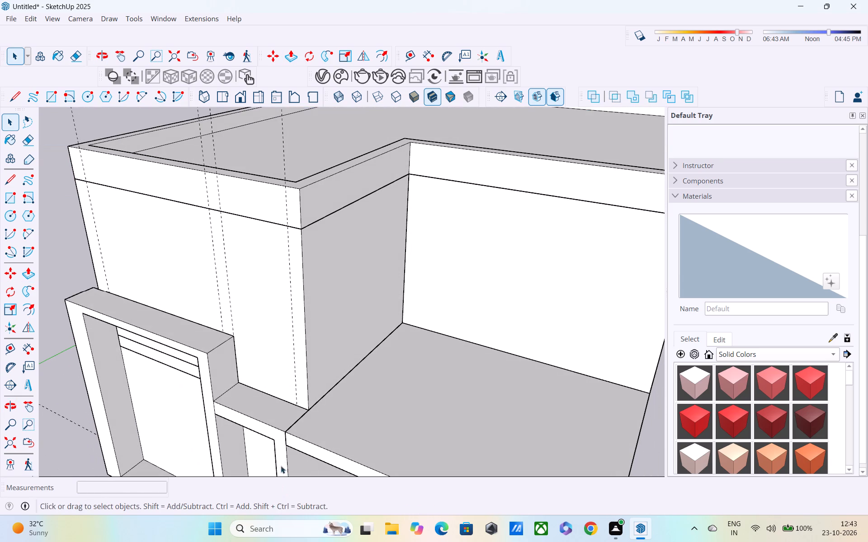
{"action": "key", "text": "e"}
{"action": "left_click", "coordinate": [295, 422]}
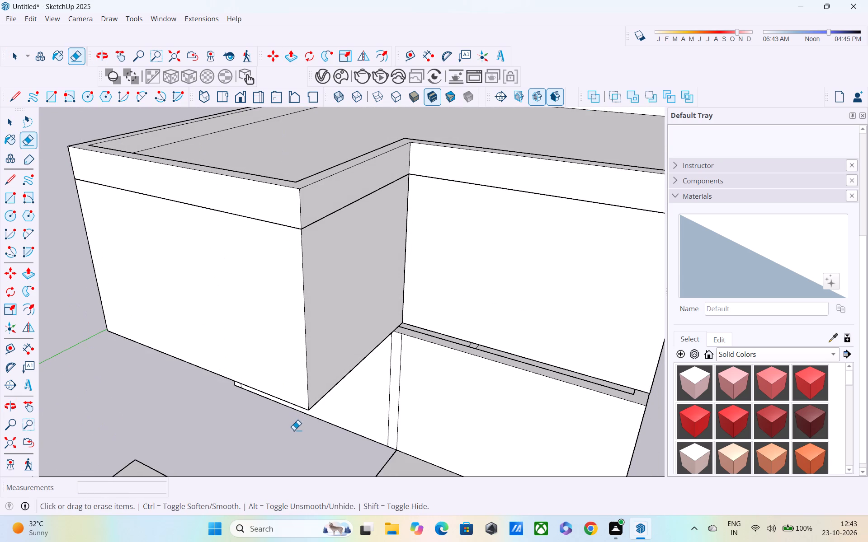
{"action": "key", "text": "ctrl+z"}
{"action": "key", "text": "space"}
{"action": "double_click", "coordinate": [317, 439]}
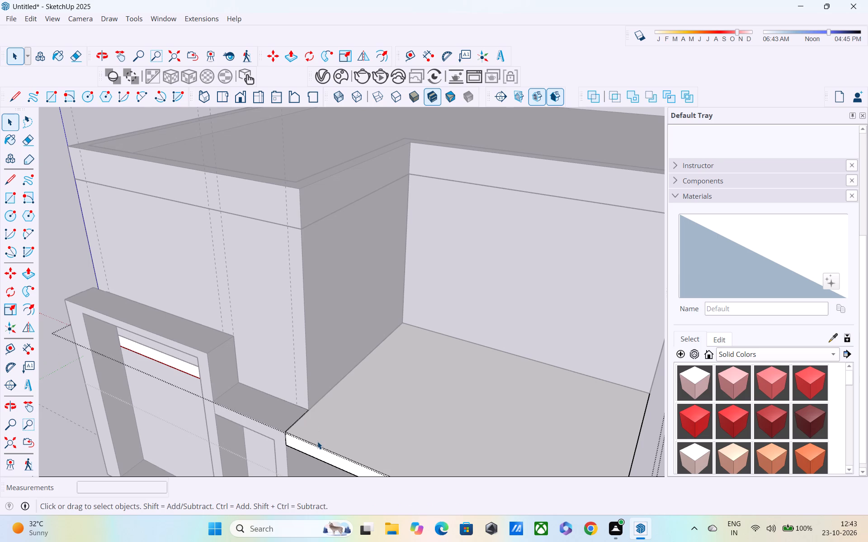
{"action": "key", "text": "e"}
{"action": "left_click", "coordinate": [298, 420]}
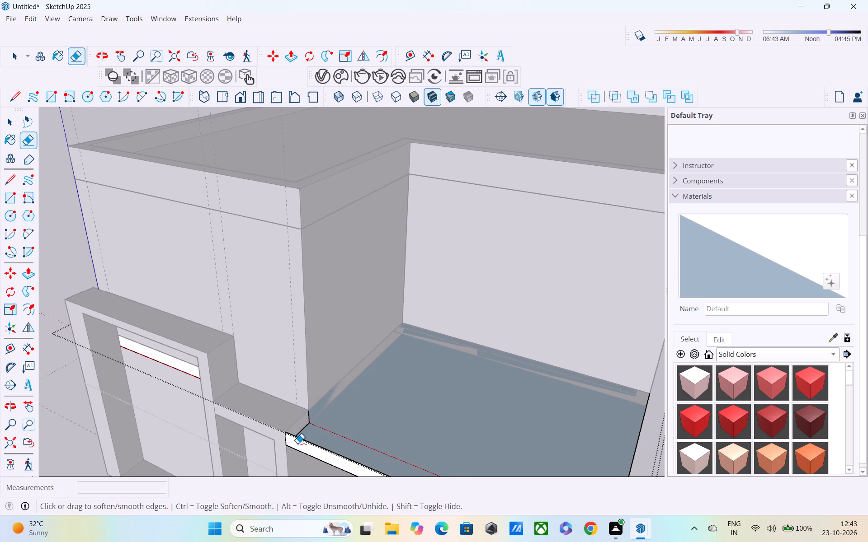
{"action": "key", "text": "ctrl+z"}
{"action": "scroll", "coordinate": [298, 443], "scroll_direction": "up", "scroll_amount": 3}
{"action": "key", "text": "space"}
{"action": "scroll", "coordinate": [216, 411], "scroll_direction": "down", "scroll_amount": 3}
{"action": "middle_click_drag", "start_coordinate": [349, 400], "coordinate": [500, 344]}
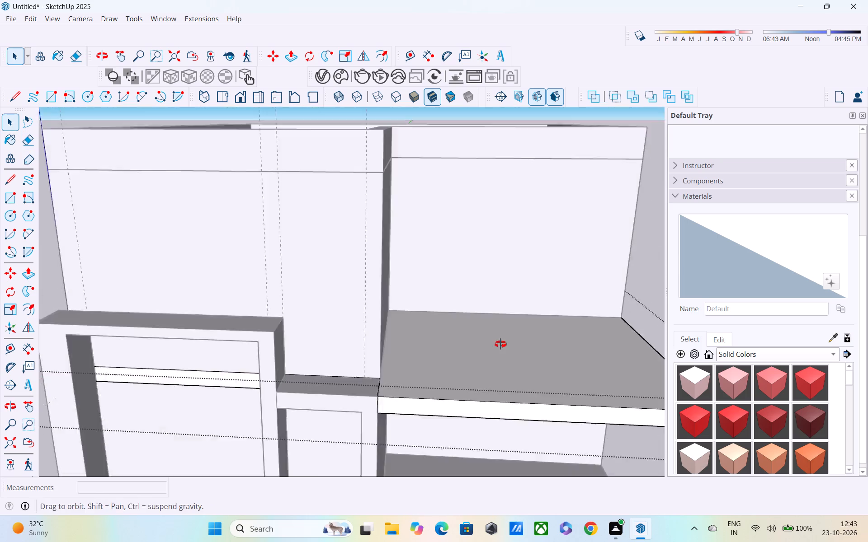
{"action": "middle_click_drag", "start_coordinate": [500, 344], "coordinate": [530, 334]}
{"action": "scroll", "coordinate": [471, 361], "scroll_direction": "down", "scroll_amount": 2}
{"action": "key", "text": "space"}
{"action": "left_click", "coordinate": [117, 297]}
Examine the slab strip inside the large front frame opening and its junction with the frame.
{"action": "middle_click_drag", "start_coordinate": [208, 400], "coordinate": [206, 329]}
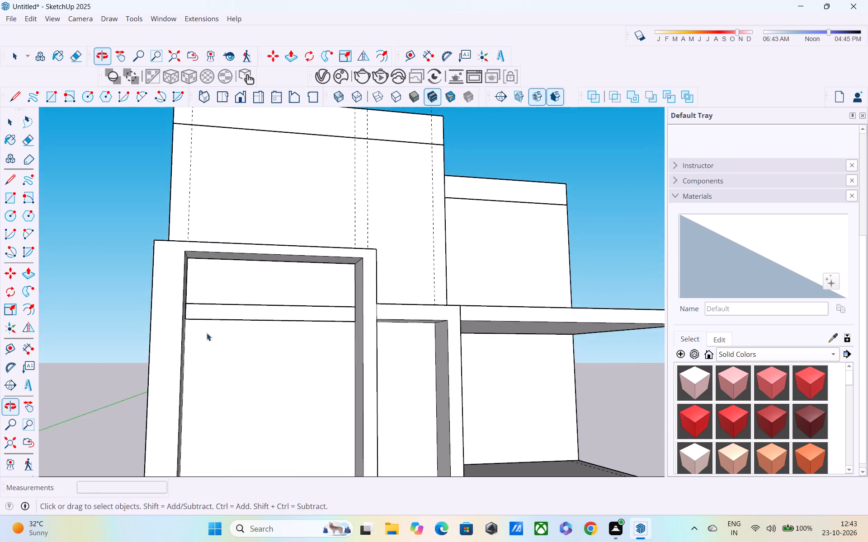
{"action": "scroll", "coordinate": [223, 338], "scroll_direction": "up", "scroll_amount": 4}
{"action": "middle_click_drag", "start_coordinate": [224, 338], "coordinate": [257, 357]}
{"action": "scroll", "coordinate": [282, 344], "scroll_direction": "up", "scroll_amount": 5}
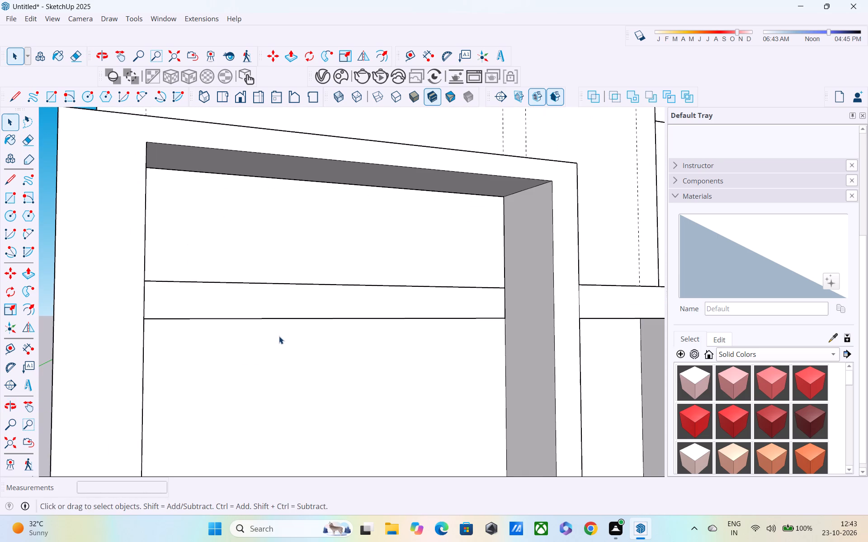
{"action": "double_click", "coordinate": [285, 313]}
{"action": "left_click_drag", "start_coordinate": [281, 366], "coordinate": [134, 378]}
{"action": "middle_click_drag", "start_coordinate": [142, 421], "coordinate": [103, 429]}
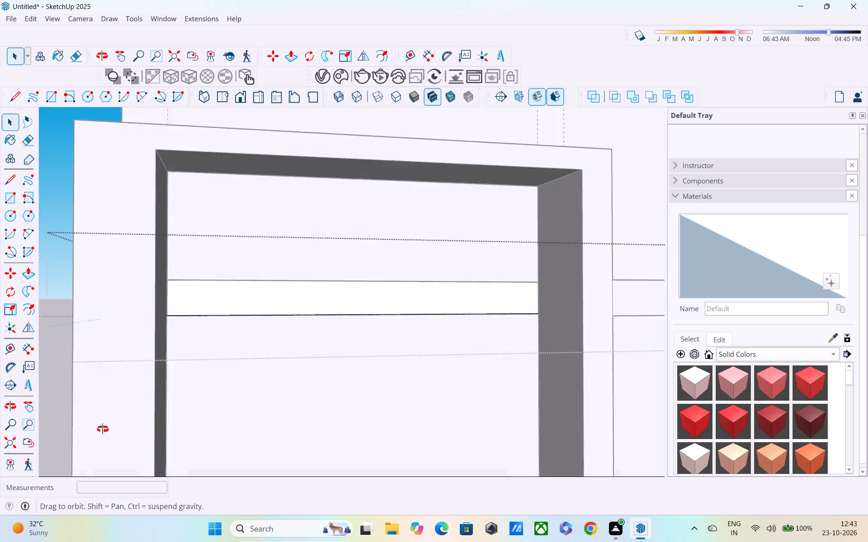
{"action": "middle_click_drag", "start_coordinate": [103, 429], "coordinate": [0, 489]}
{"action": "scroll", "coordinate": [613, 248], "scroll_direction": "down", "scroll_amount": 4}
{"action": "middle_click_drag", "start_coordinate": [572, 248], "coordinate": [371, 256]}
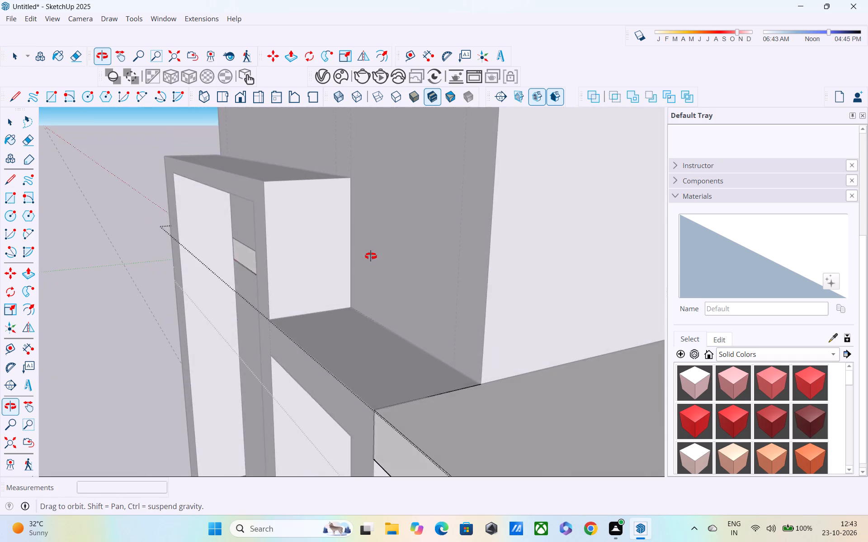
{"action": "middle_click_drag", "start_coordinate": [371, 256], "coordinate": [425, 239]}
{"action": "key", "text": "space"}
{"action": "left_click", "coordinate": [146, 219]}
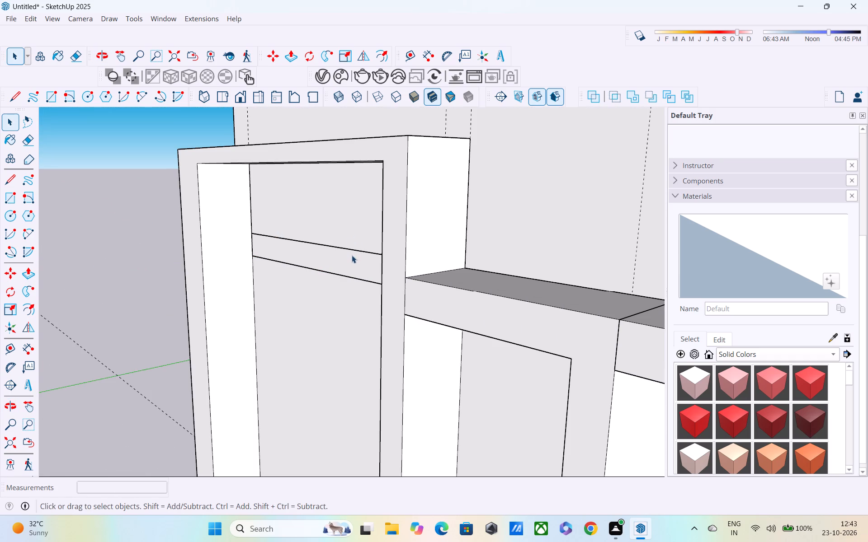
Open the floor slab group and use Push/Pull to align its front face inside the large frame opening with the wall below.
{"action": "left_click", "coordinate": [352, 255]}
{"action": "double_click", "coordinate": [352, 256]}
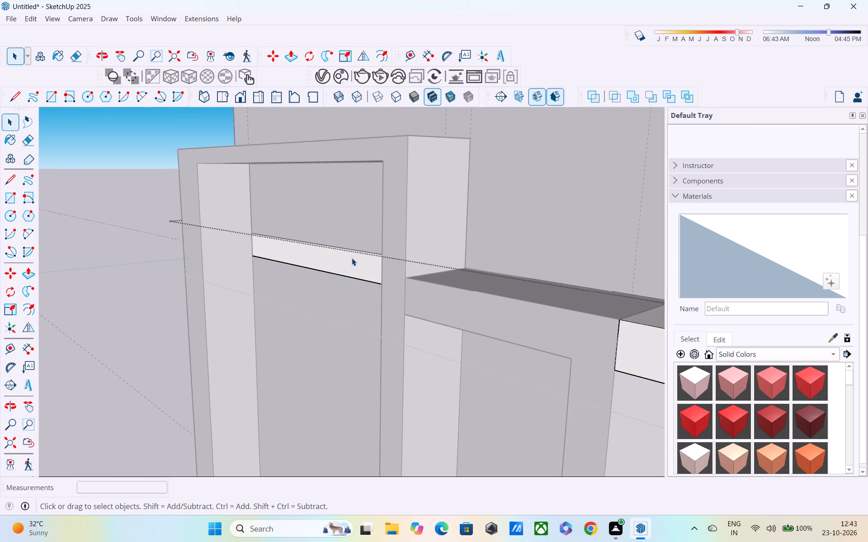
{"action": "key", "text": "p"}
{"action": "left_click", "coordinate": [352, 262]}
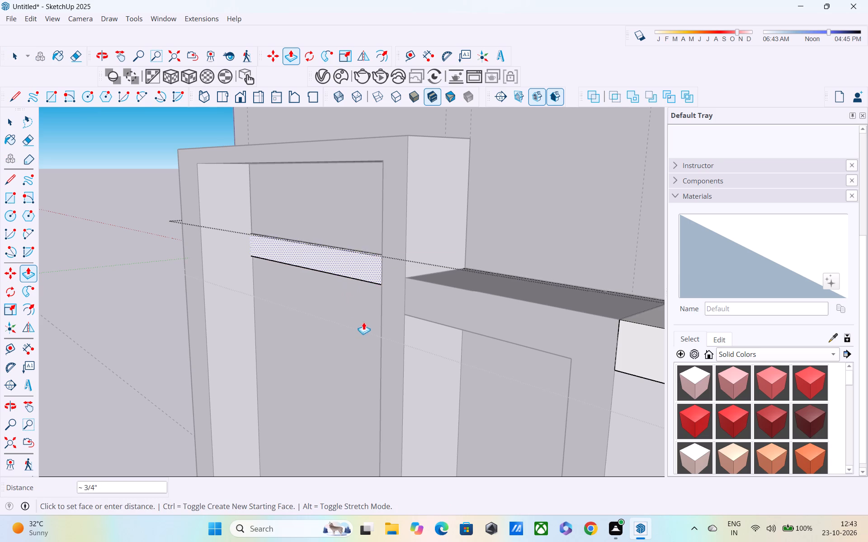
{"action": "middle_click_drag", "start_coordinate": [368, 331], "coordinate": [470, 266]}
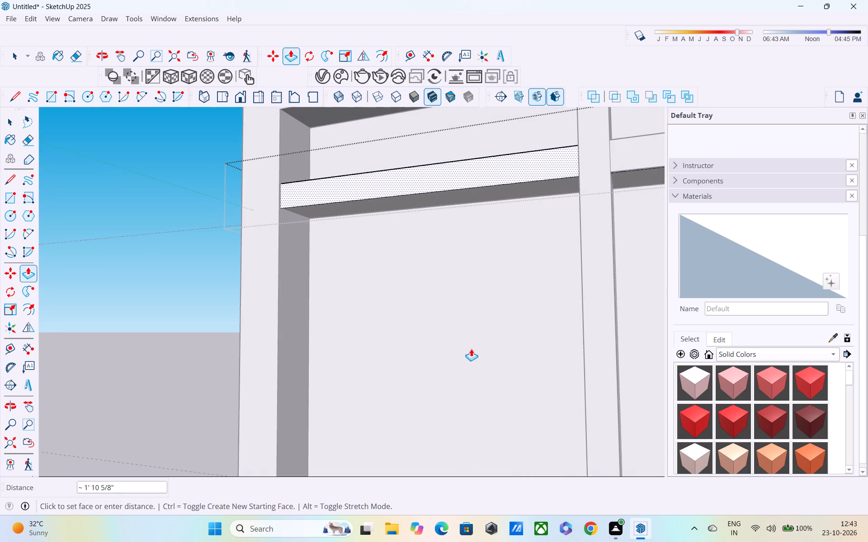
{"action": "key", "text": "Escape"}
{"action": "left_click", "coordinate": [487, 194]}
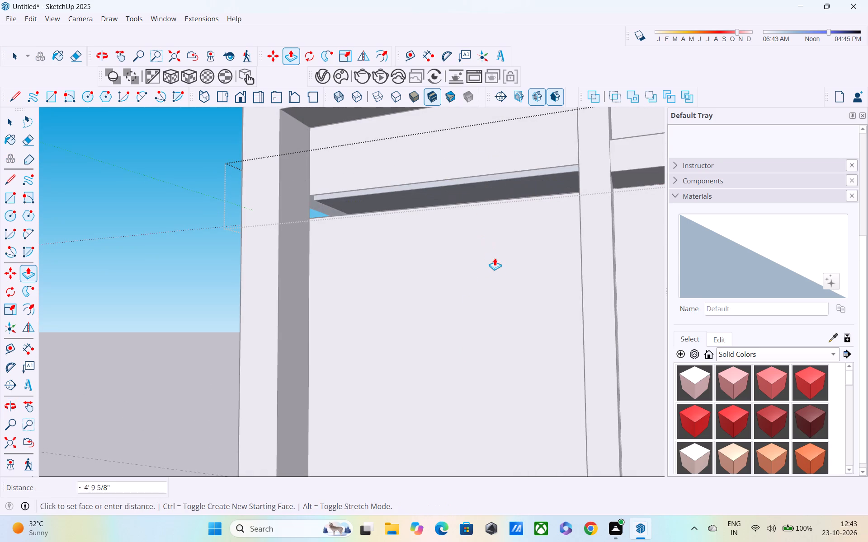
{"action": "key", "text": "Escape"}
{"action": "middle_click_drag", "start_coordinate": [492, 292], "coordinate": [481, 360]}
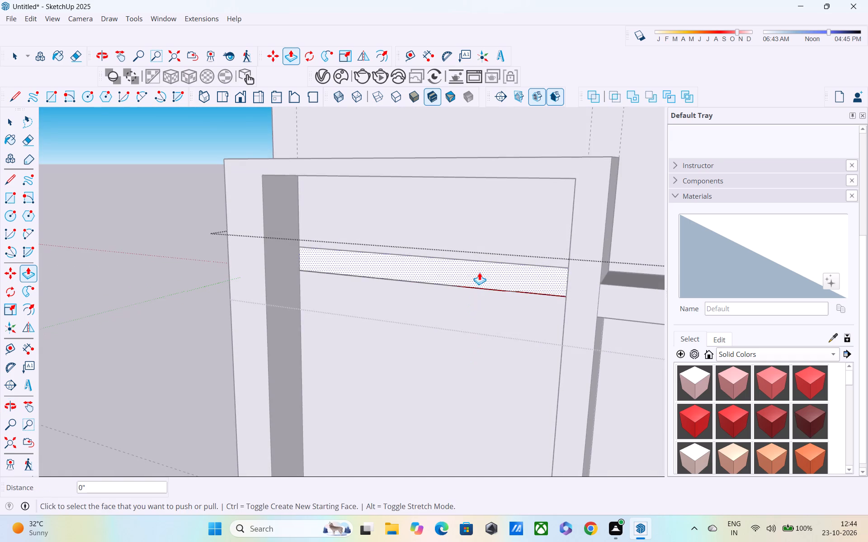
{"action": "left_click", "coordinate": [479, 270]}
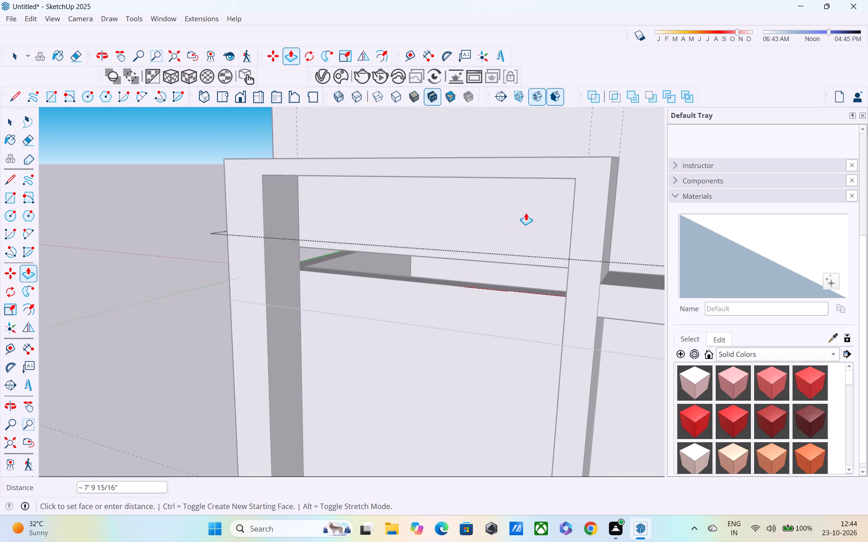
{"action": "left_click", "coordinate": [500, 294]}
{"action": "middle_click_drag", "start_coordinate": [505, 308], "coordinate": [495, 317]}
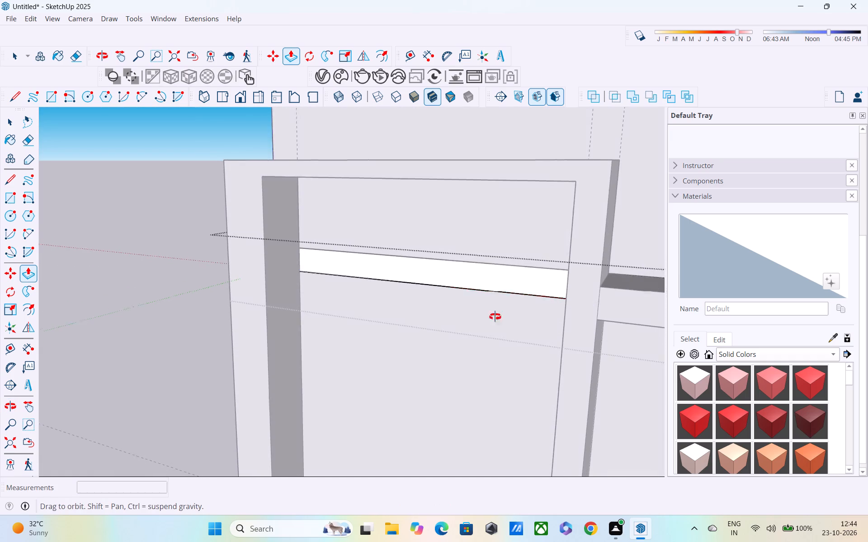
{"action": "middle_click_drag", "start_coordinate": [495, 317], "coordinate": [454, 312]}
{"action": "key", "text": "space"}
{"action": "left_click", "coordinate": [134, 212]}
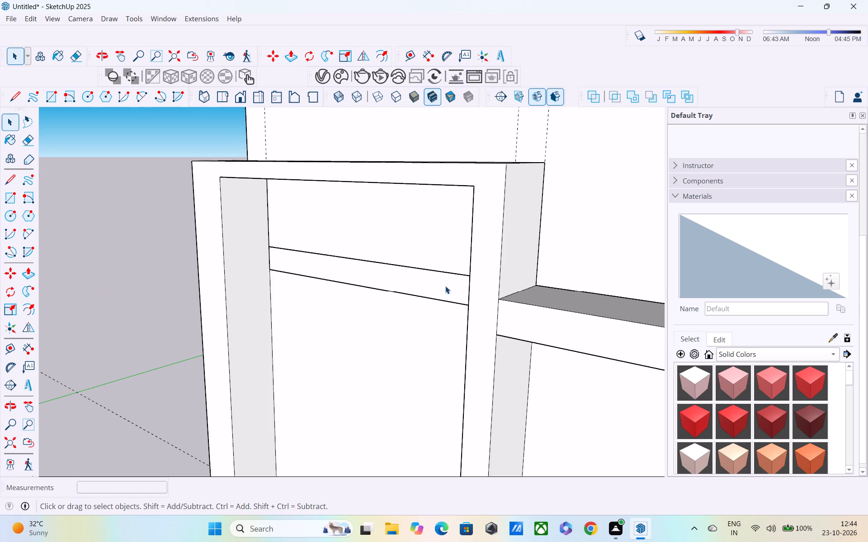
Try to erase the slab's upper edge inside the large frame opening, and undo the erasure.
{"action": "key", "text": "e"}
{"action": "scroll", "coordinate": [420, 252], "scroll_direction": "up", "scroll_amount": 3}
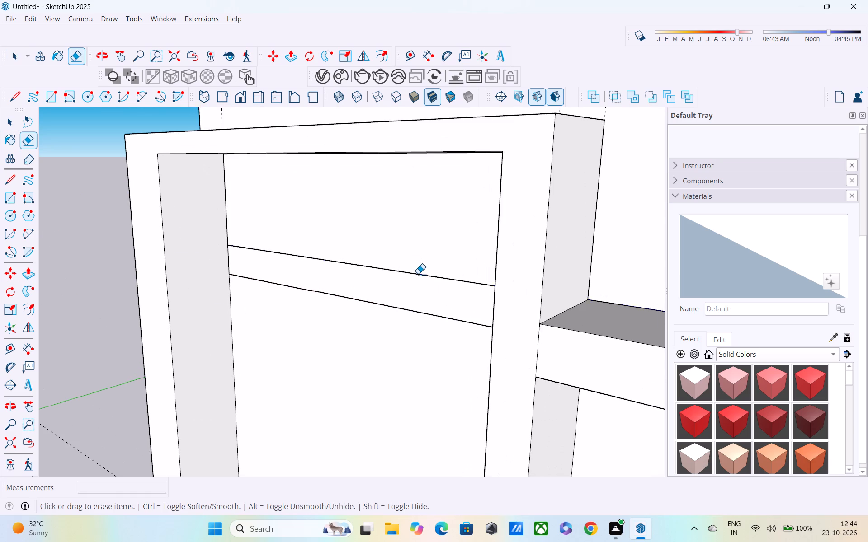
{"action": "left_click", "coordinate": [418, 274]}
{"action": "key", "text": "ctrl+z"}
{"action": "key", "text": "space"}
Open the front frame group and pull the underside of the smaller opening's head down 1.5'.
{"action": "middle_click_drag", "start_coordinate": [429, 295], "coordinate": [531, 295]}
{"action": "scroll", "coordinate": [486, 295], "scroll_direction": "down", "scroll_amount": 1}
{"action": "scroll", "coordinate": [531, 295], "scroll_direction": "down", "scroll_amount": 8}
{"action": "middle_click_drag", "start_coordinate": [531, 319], "coordinate": [532, 280]}
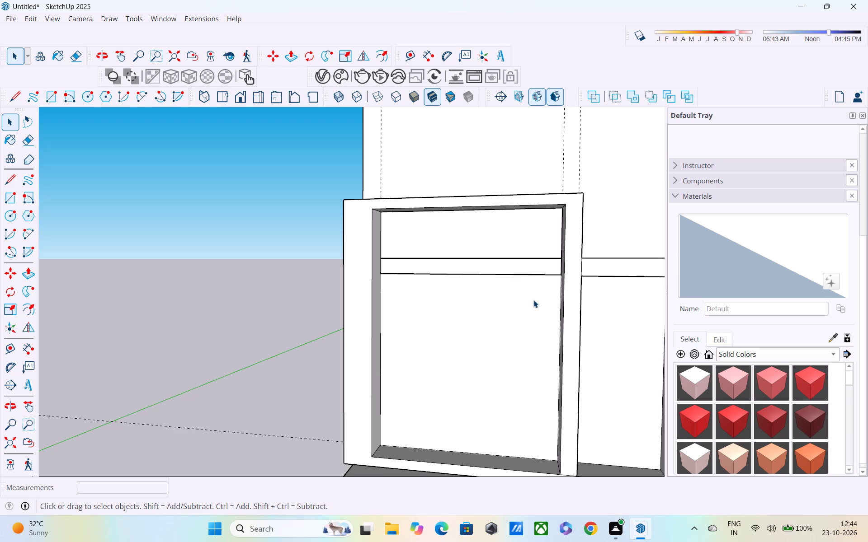
{"action": "scroll", "coordinate": [695, 364], "scroll_direction": "up", "scroll_amount": 1}
{"action": "scroll", "coordinate": [608, 290], "scroll_direction": "down", "scroll_amount": 3}
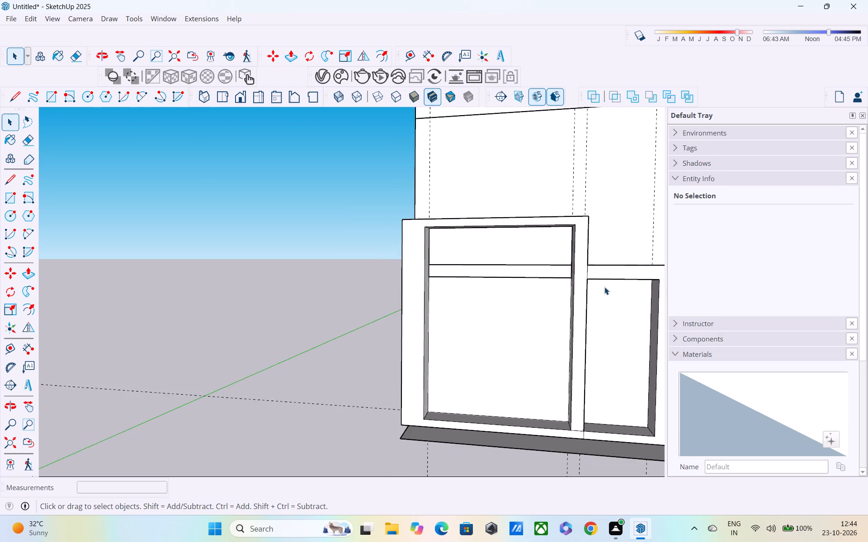
{"action": "middle_click_drag", "start_coordinate": [604, 287], "coordinate": [485, 238]}
{"action": "scroll", "coordinate": [500, 222], "scroll_direction": "down", "scroll_amount": 1}
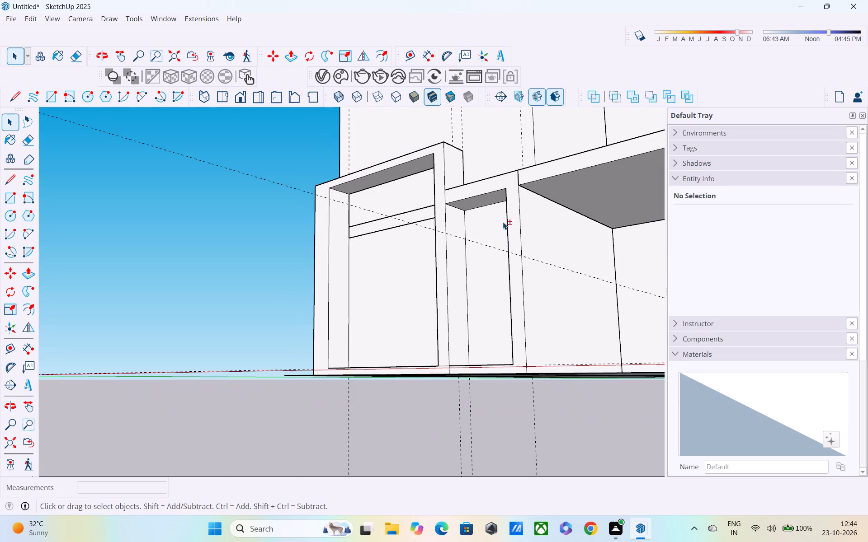
{"action": "middle_click_drag", "start_coordinate": [503, 222], "coordinate": [457, 265], "text": "shift"}
{"action": "scroll", "coordinate": [460, 252], "scroll_direction": "up", "scroll_amount": 3}
{"action": "middle_click_drag", "start_coordinate": [449, 244], "coordinate": [487, 190]}
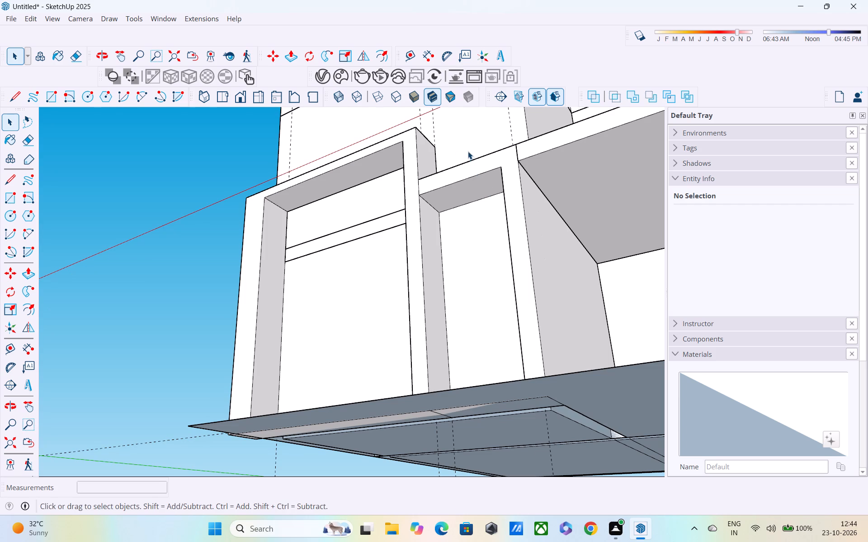
{"action": "key", "text": "p"}
{"action": "key", "text": "space"}
{"action": "double_click", "coordinate": [463, 184]}
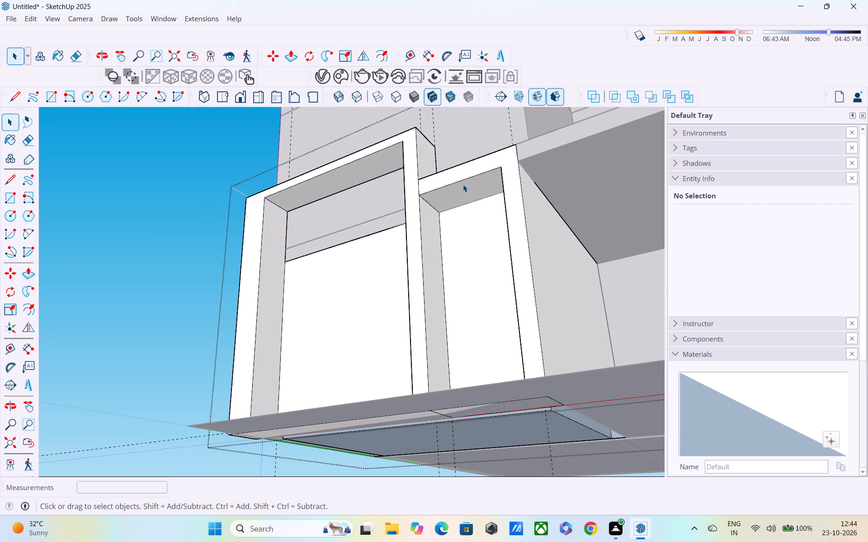
{"action": "key", "text": "p"}
{"action": "left_click", "coordinate": [463, 184]}
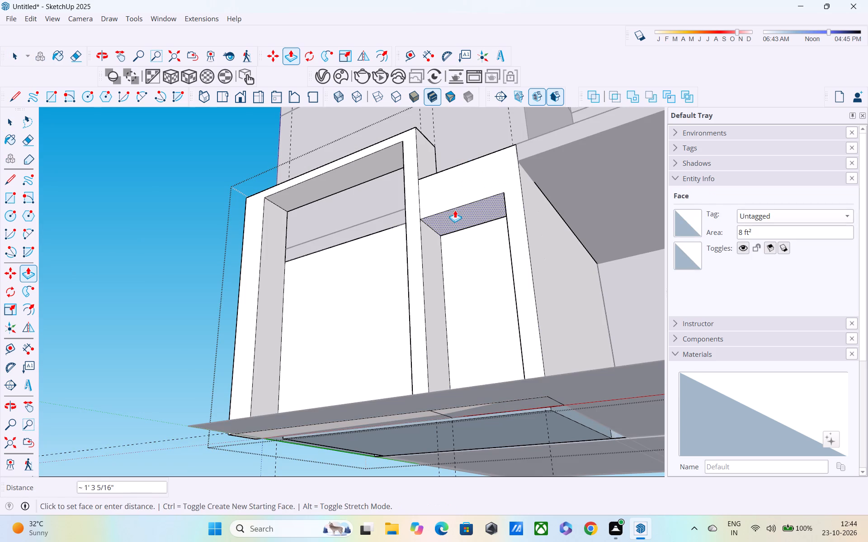
{"action": "middle_click_drag", "start_coordinate": [458, 218], "coordinate": [563, 320]}
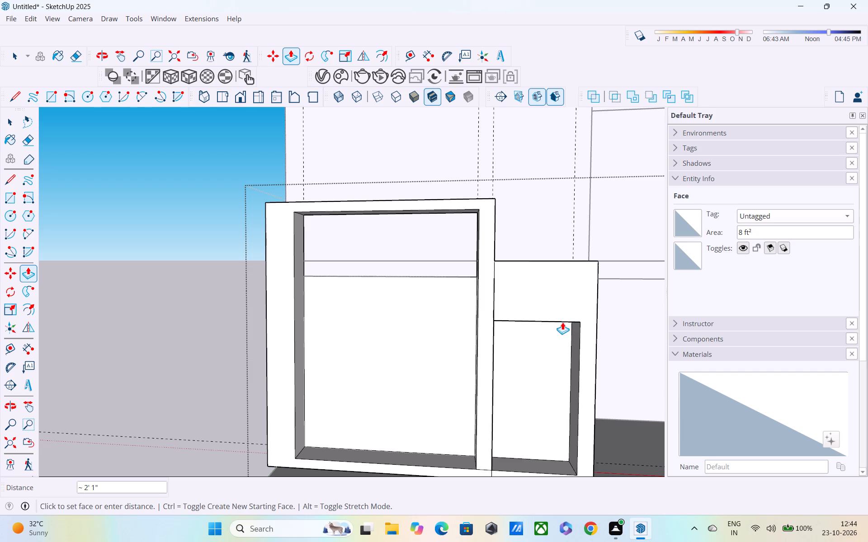
{"action": "type", "text": "1.5'"}
{"action": "key", "text": "Return"}
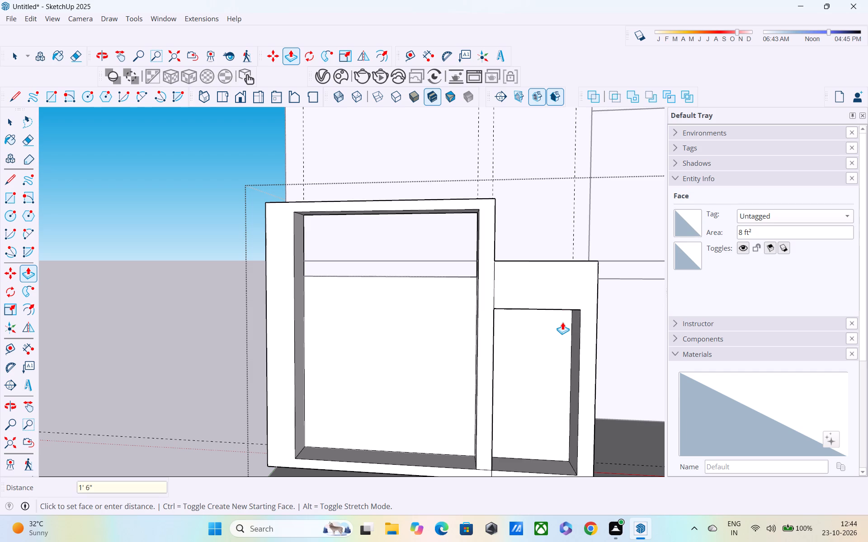
Split the underside of the smaller opening's head with a 4' line parallel to the front edge, 6" behind it.
{"action": "scroll", "coordinate": [576, 418], "scroll_direction": "down", "scroll_amount": 3}
{"action": "middle_click_drag", "start_coordinate": [567, 363], "coordinate": [421, 322]}
{"action": "scroll", "coordinate": [421, 322], "scroll_direction": "down", "scroll_amount": 5}
{"action": "middle_click_drag", "start_coordinate": [420, 324], "coordinate": [491, 229]}
{"action": "scroll", "coordinate": [428, 250], "scroll_direction": "up", "scroll_amount": 4}
{"action": "scroll", "coordinate": [347, 266], "scroll_direction": "up", "scroll_amount": 4}
{"action": "middle_click_drag", "start_coordinate": [358, 265], "coordinate": [378, 230]}
{"action": "scroll", "coordinate": [359, 265], "scroll_direction": "up", "scroll_amount": 1}
{"action": "scroll", "coordinate": [459, 269], "scroll_direction": "up", "scroll_amount": 4}
{"action": "scroll", "coordinate": [439, 230], "scroll_direction": "up", "scroll_amount": 1}
{"action": "middle_click_drag", "start_coordinate": [438, 229], "coordinate": [405, 238]}
{"action": "scroll", "coordinate": [396, 238], "scroll_direction": "up", "scroll_amount": 3}
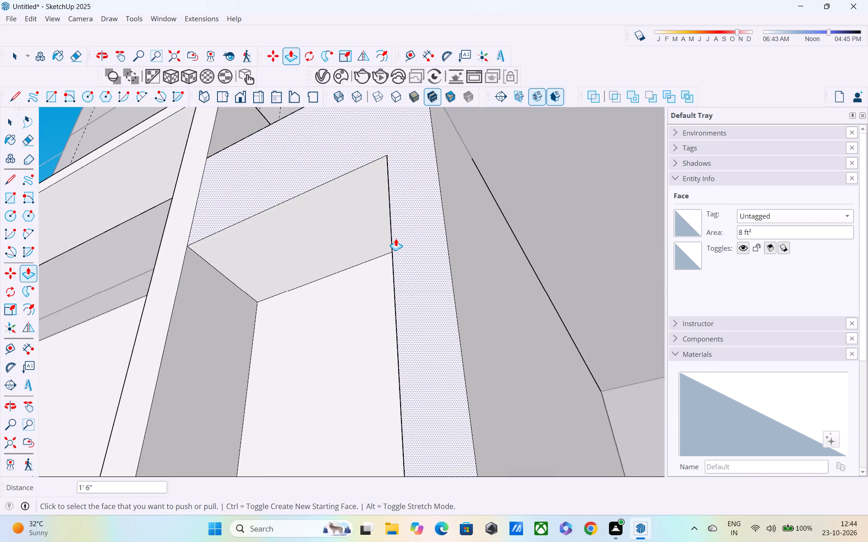
{"action": "key", "text": "l"}
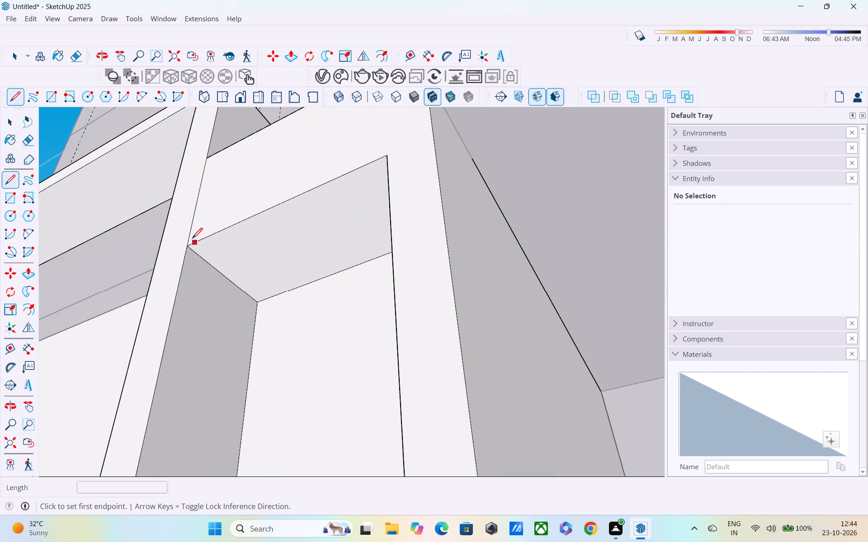
{"action": "left_click", "coordinate": [188, 243]}
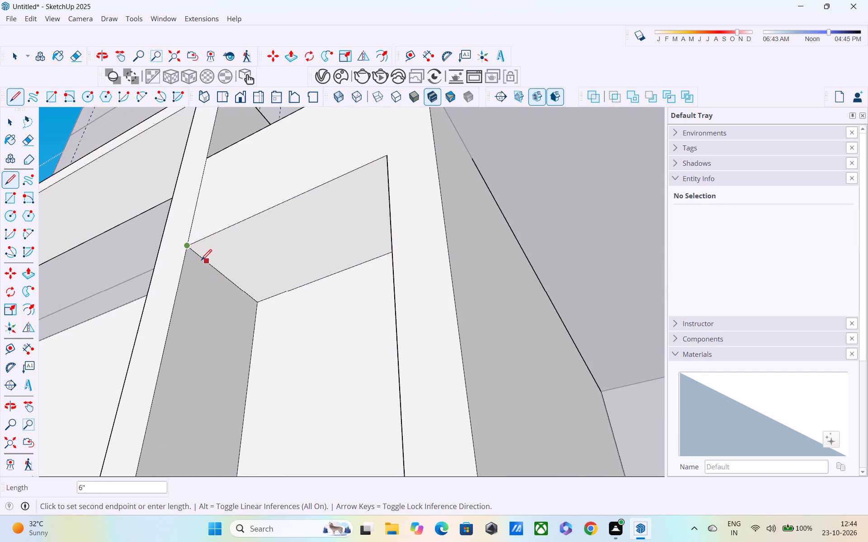
{"action": "left_click", "coordinate": [207, 262]}
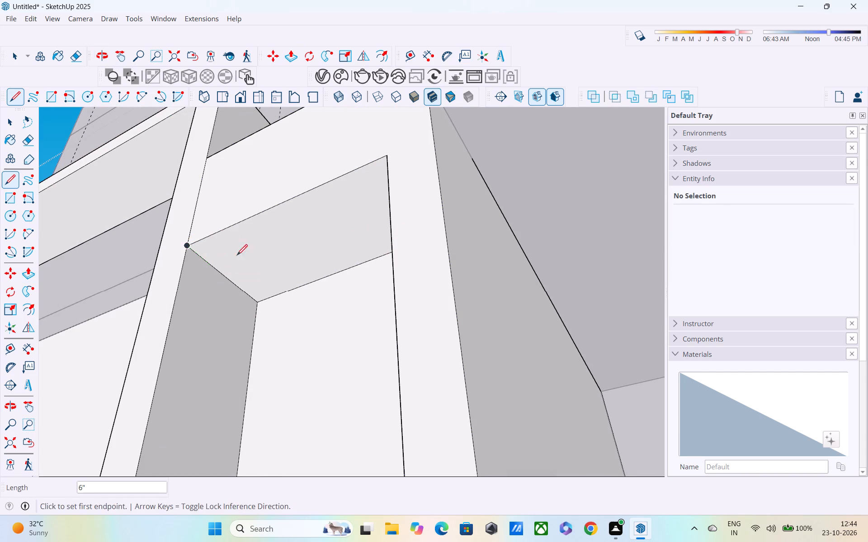
{"action": "left_click", "coordinate": [208, 264]}
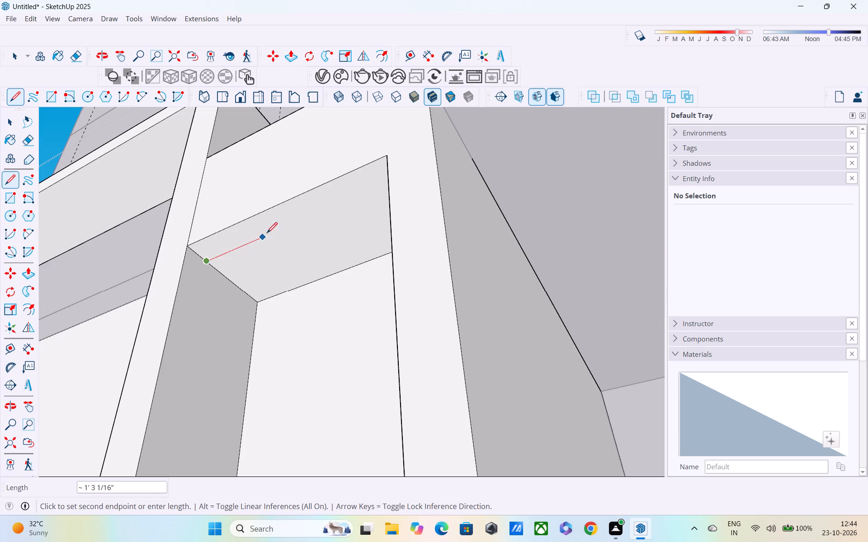
{"action": "middle_click_drag", "start_coordinate": [302, 217], "coordinate": [495, 203]}
{"action": "left_click", "coordinate": [442, 230]}
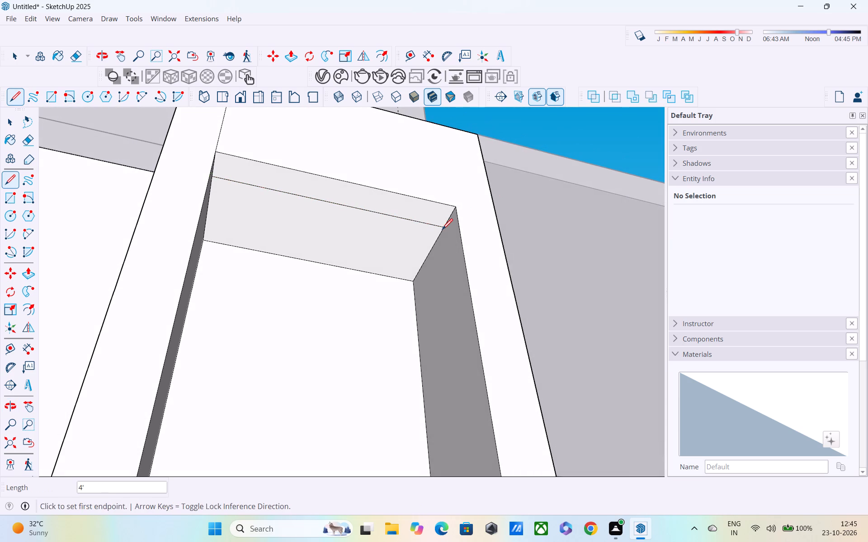
Push the rear part of the smaller opening's split underside up 1' 6", leaving the front 6" strip in place.
{"action": "key", "text": "p"}
{"action": "left_click", "coordinate": [318, 234]}
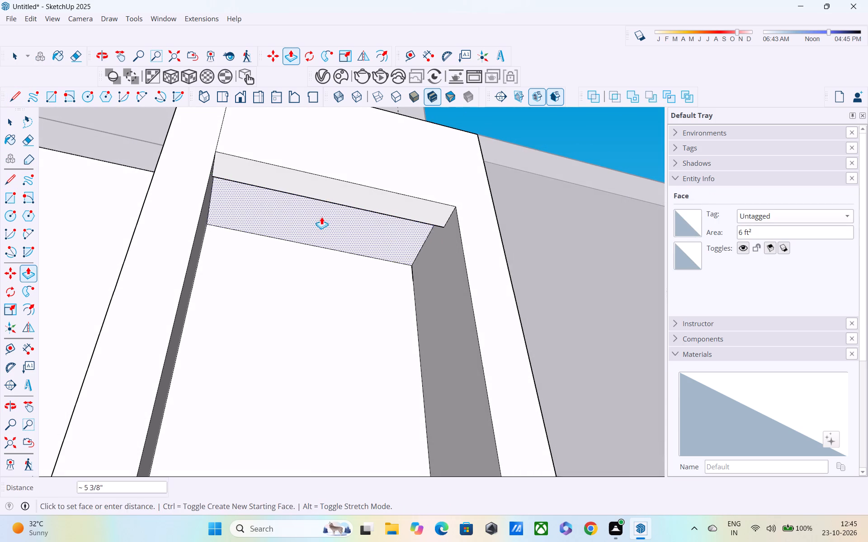
{"action": "middle_click_drag", "start_coordinate": [324, 212], "coordinate": [384, 135]}
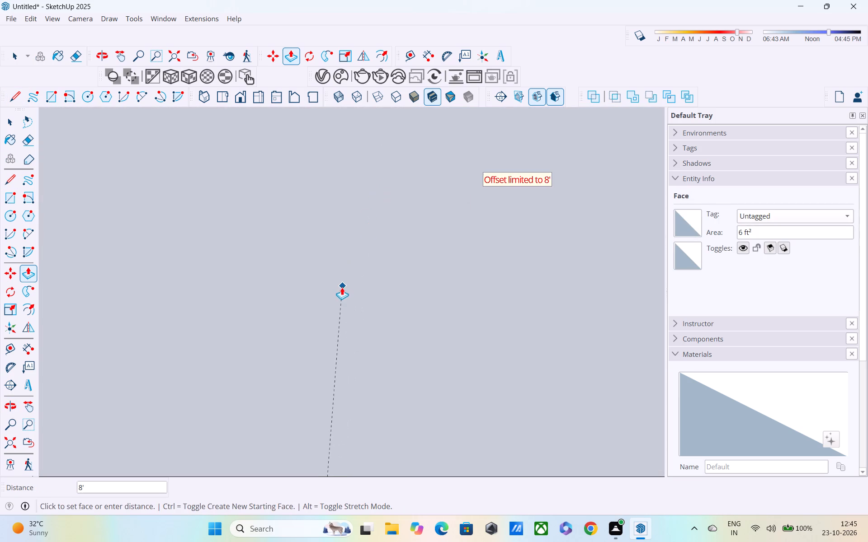
{"action": "key", "text": "grave"}
{"action": "left_click", "coordinate": [9, 437]}
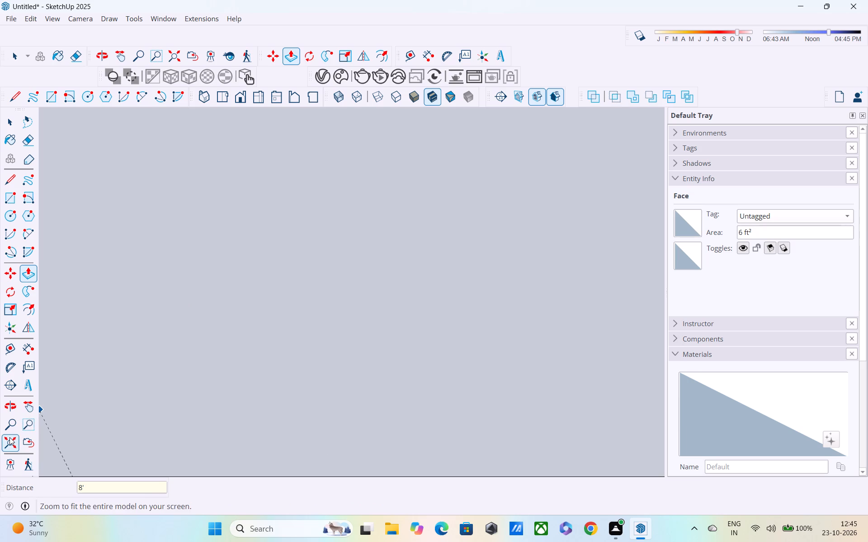
{"action": "middle_click_drag", "start_coordinate": [367, 297], "coordinate": [261, 450]}
{"action": "scroll", "coordinate": [429, 295], "scroll_direction": "up", "scroll_amount": 3}
{"action": "scroll", "coordinate": [345, 316], "scroll_direction": "up", "scroll_amount": 3}
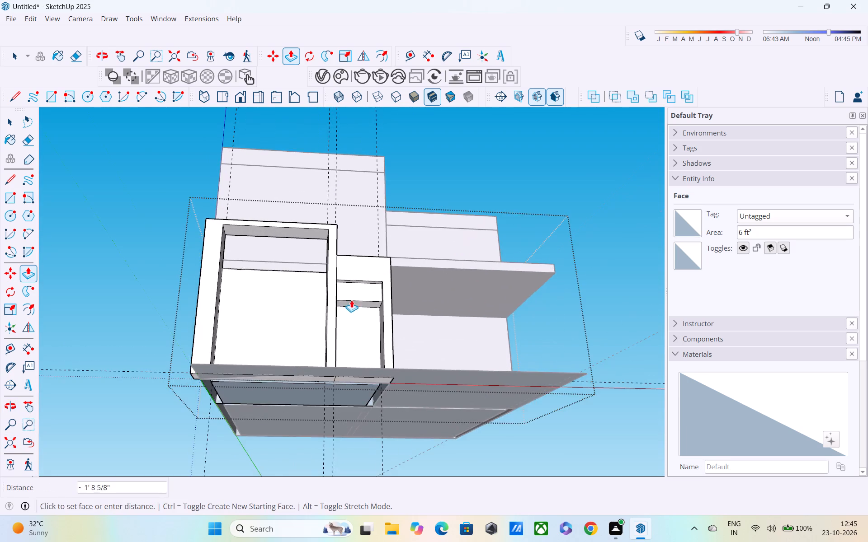
{"action": "scroll", "coordinate": [351, 300], "scroll_direction": "up", "scroll_amount": 5}
{"action": "middle_click_drag", "start_coordinate": [354, 296], "coordinate": [369, 240]}
{"action": "scroll", "coordinate": [369, 241], "scroll_direction": "up", "scroll_amount": 7}
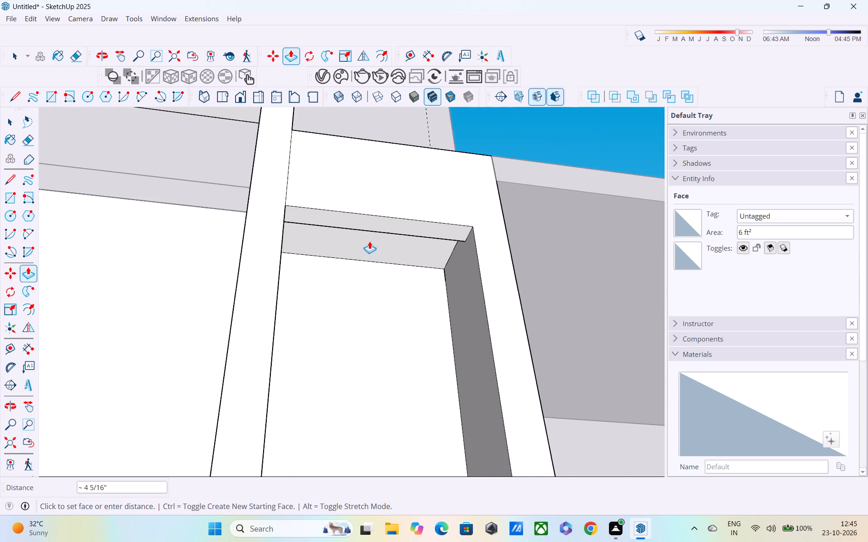
{"action": "scroll", "coordinate": [369, 241], "scroll_direction": "up", "scroll_amount": 3}
{"action": "middle_click_drag", "start_coordinate": [369, 241], "coordinate": [378, 183]}
{"action": "middle_click_drag", "start_coordinate": [379, 221], "coordinate": [388, 160]}
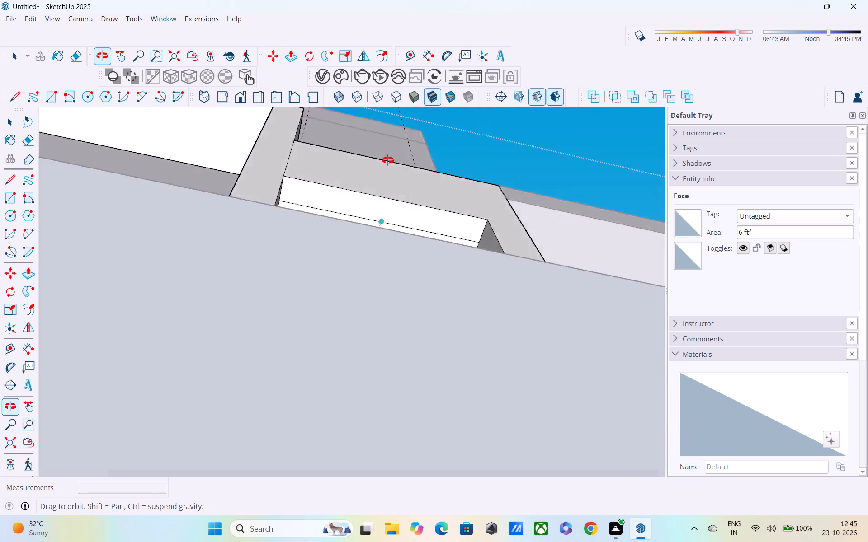
{"action": "middle_click_drag", "start_coordinate": [388, 160], "coordinate": [380, 211]}
{"action": "scroll", "coordinate": [376, 233], "scroll_direction": "up", "scroll_amount": 9}
{"action": "middle_click_drag", "start_coordinate": [377, 227], "coordinate": [381, 199]}
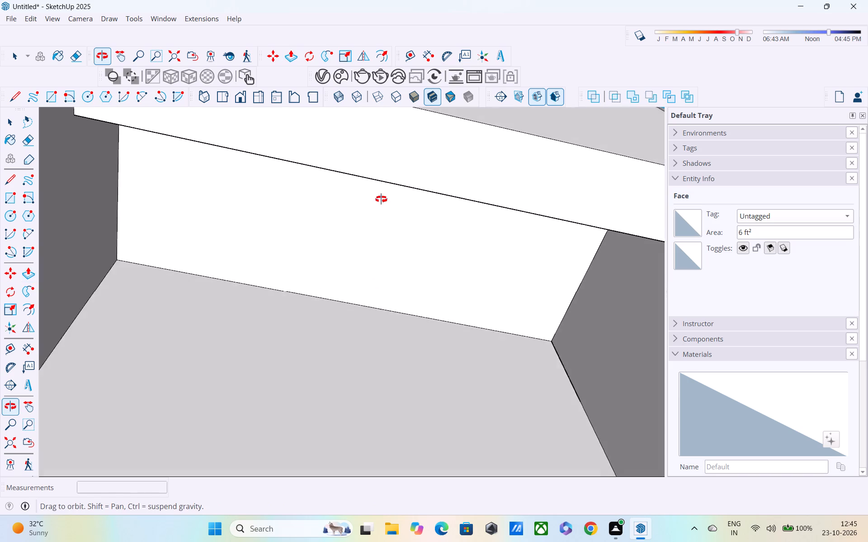
{"action": "middle_click_drag", "start_coordinate": [381, 199], "coordinate": [388, 183]}
{"action": "left_click", "coordinate": [386, 186]}
Leave the front frame group and examine the whole house from the front and above.
{"action": "scroll", "coordinate": [383, 201], "scroll_direction": "down", "scroll_amount": 7}
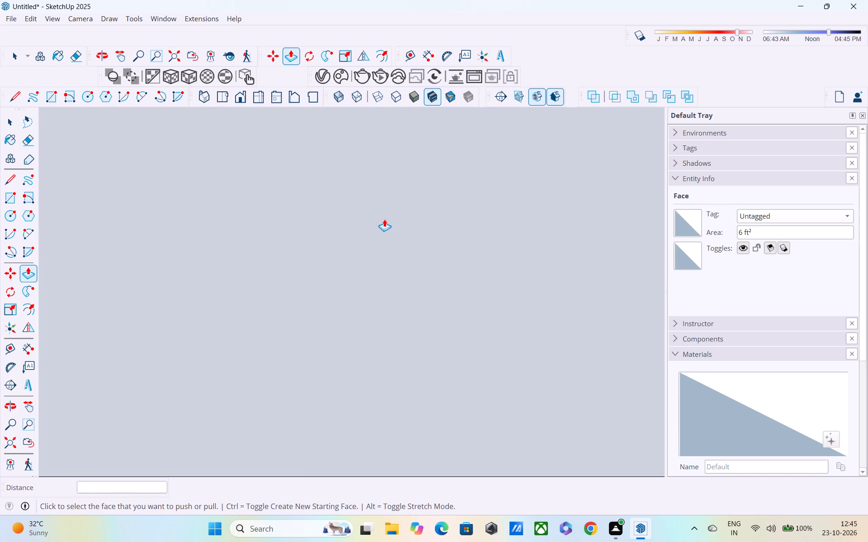
{"action": "scroll", "coordinate": [384, 219], "scroll_direction": "down", "scroll_amount": 3}
{"action": "middle_click", "coordinate": [385, 220]}
{"action": "left_click", "coordinate": [14, 439]}
{"action": "scroll", "coordinate": [248, 354], "scroll_direction": "down", "scroll_amount": 4}
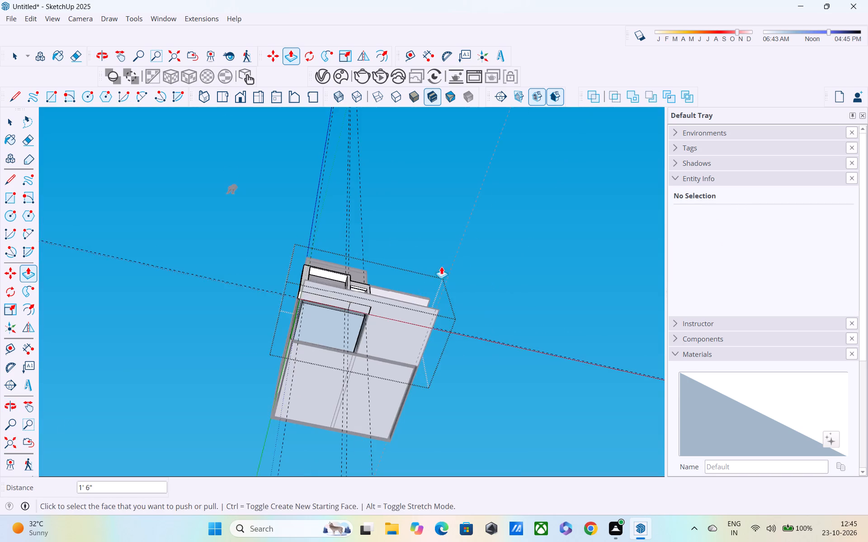
{"action": "middle_click_drag", "start_coordinate": [441, 266], "coordinate": [245, 449]}
{"action": "middle_click_drag", "start_coordinate": [393, 213], "coordinate": [565, 295]}
{"action": "key", "text": "space"}
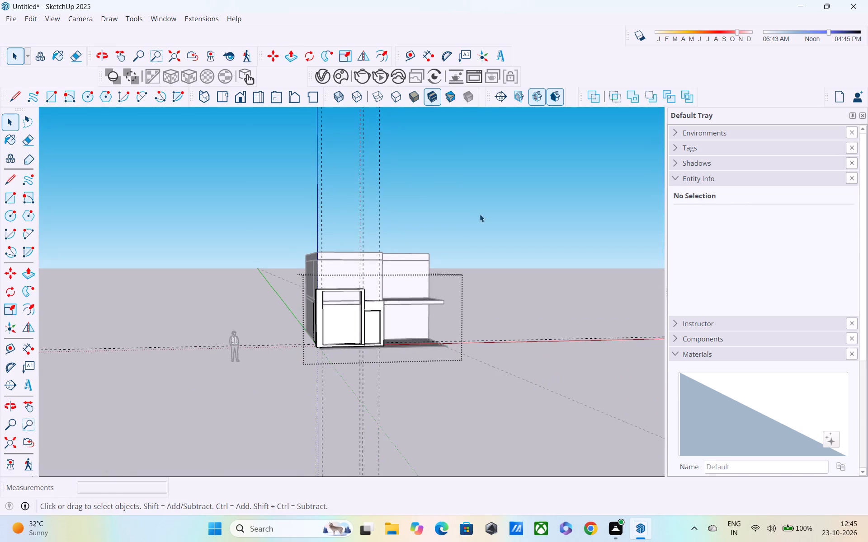
{"action": "left_click", "coordinate": [480, 214]}
{"action": "middle_click_drag", "start_coordinate": [473, 238], "coordinate": [439, 285]}
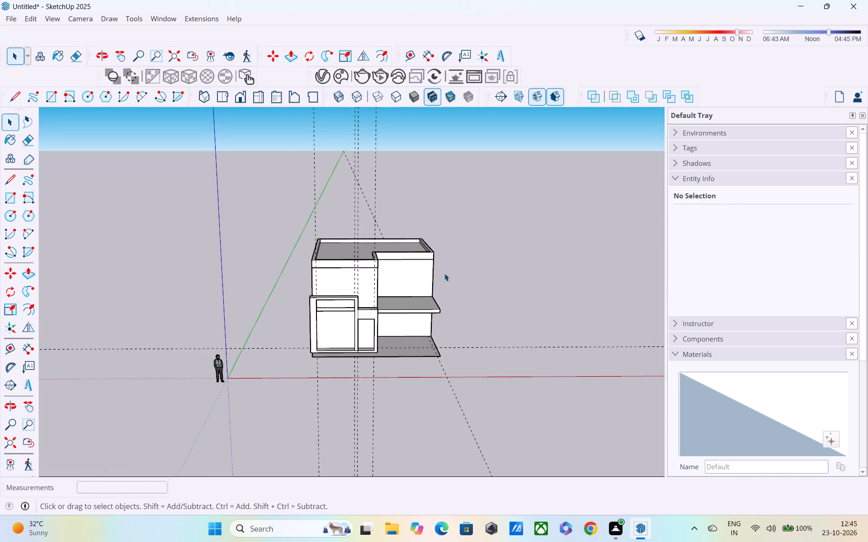
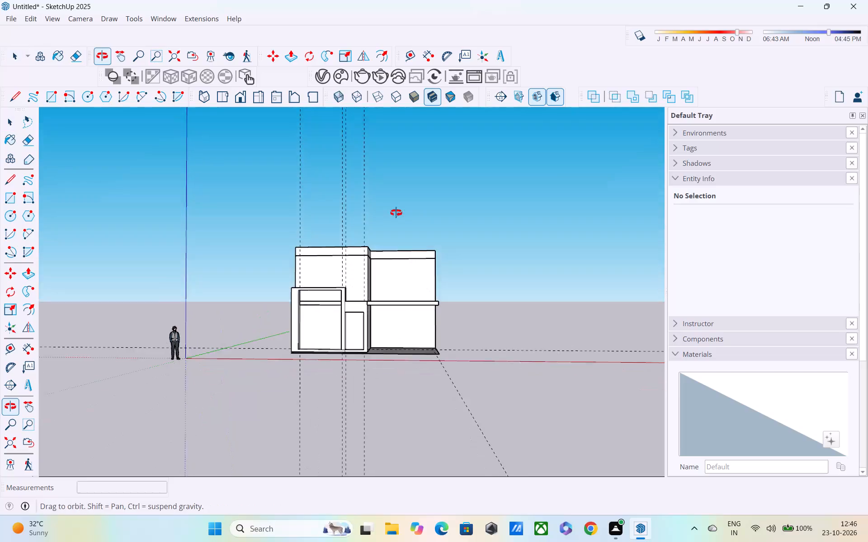
Examine the house from the front, above and below, focusing on the front frame and the projecting floor slab's underside.
{"action": "scroll", "coordinate": [321, 245], "scroll_direction": "up", "scroll_amount": 4}
{"action": "scroll", "coordinate": [327, 318], "scroll_direction": "up", "scroll_amount": 1}
{"action": "middle_click_drag", "start_coordinate": [327, 318], "coordinate": [348, 215]}
{"action": "scroll", "coordinate": [353, 287], "scroll_direction": "up", "scroll_amount": 5}
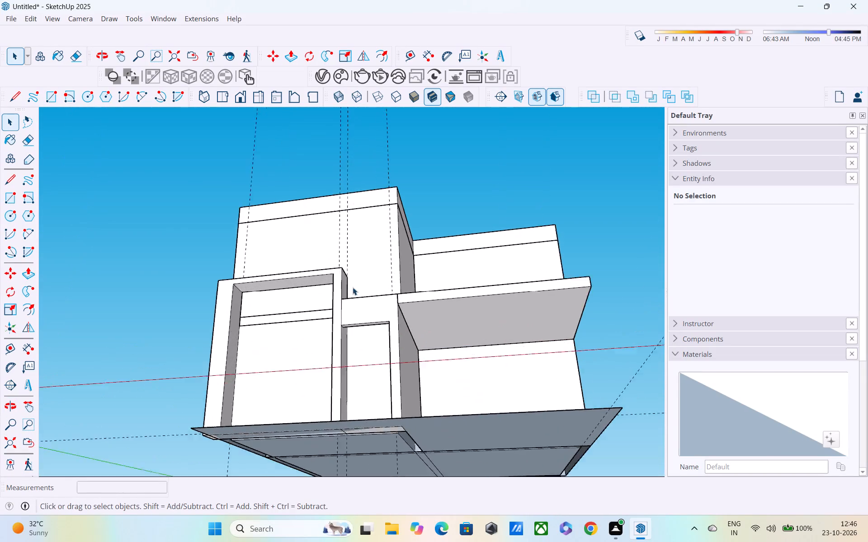
{"action": "scroll", "coordinate": [353, 287], "scroll_direction": "up", "scroll_amount": 2}
{"action": "middle_click_drag", "start_coordinate": [345, 279], "coordinate": [391, 369]}
{"action": "scroll", "coordinate": [391, 369], "scroll_direction": "down", "scroll_amount": 4}
{"action": "scroll", "coordinate": [393, 378], "scroll_direction": "up", "scroll_amount": 1}
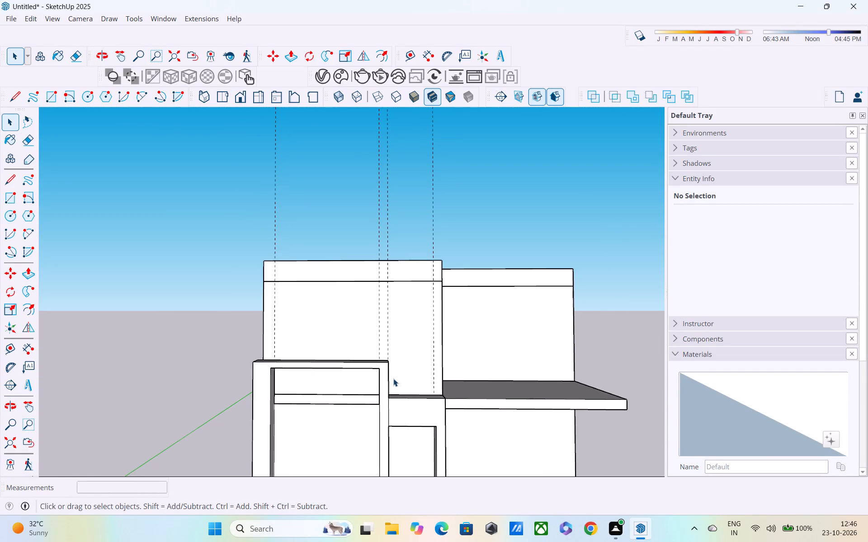
{"action": "middle_click_drag", "start_coordinate": [392, 369], "coordinate": [377, 286], "text": "shift"}
{"action": "middle_click_drag", "start_coordinate": [399, 287], "coordinate": [269, 319]}
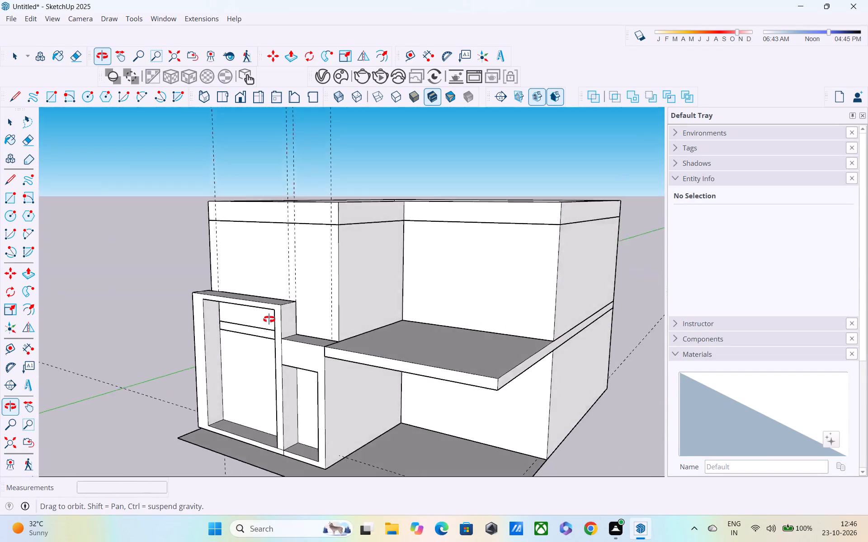
{"action": "middle_click_drag", "start_coordinate": [269, 319], "coordinate": [361, 224]}
{"action": "scroll", "coordinate": [367, 277], "scroll_direction": "down", "scroll_amount": 1}
{"action": "scroll", "coordinate": [367, 277], "scroll_direction": "up", "scroll_amount": 3}
{"action": "middle_click_drag", "start_coordinate": [367, 284], "coordinate": [427, 335]}
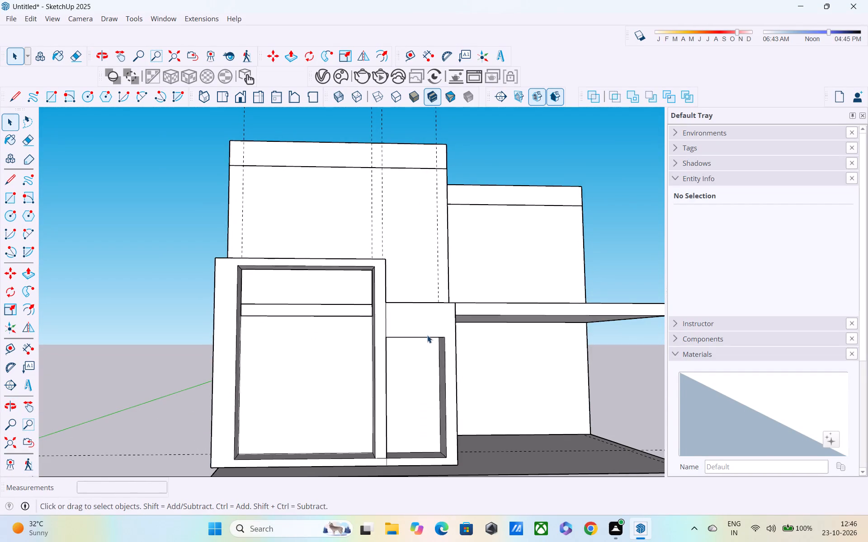
{"action": "scroll", "coordinate": [434, 334], "scroll_direction": "down", "scroll_amount": 3}
{"action": "middle_click_drag", "start_coordinate": [433, 334], "coordinate": [433, 276], "text": "shift"}
{"action": "scroll", "coordinate": [434, 317], "scroll_direction": "up", "scroll_amount": 4}
{"action": "middle_click_drag", "start_coordinate": [428, 318], "coordinate": [238, 415]}
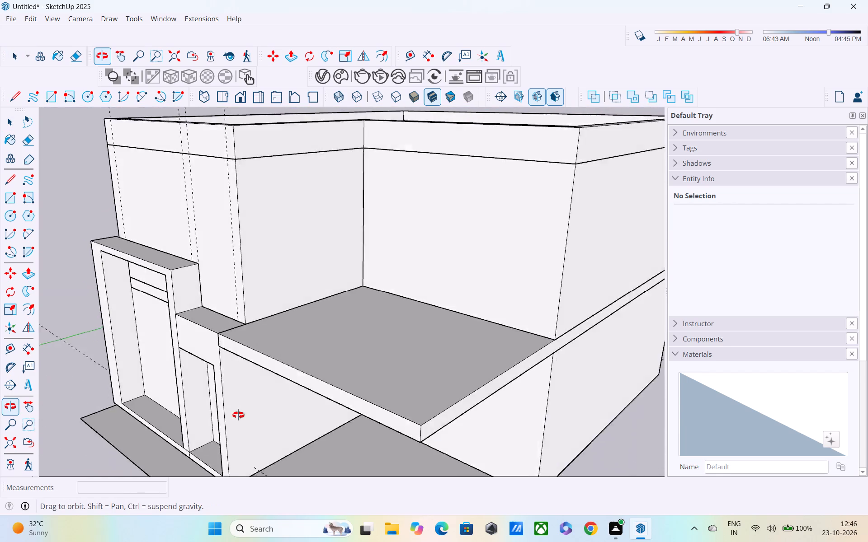
{"action": "middle_click_drag", "start_coordinate": [238, 415], "coordinate": [325, 350]}
{"action": "scroll", "coordinate": [330, 346], "scroll_direction": "down", "scroll_amount": 6}
{"action": "middle_click_drag", "start_coordinate": [456, 258], "coordinate": [514, 318]}
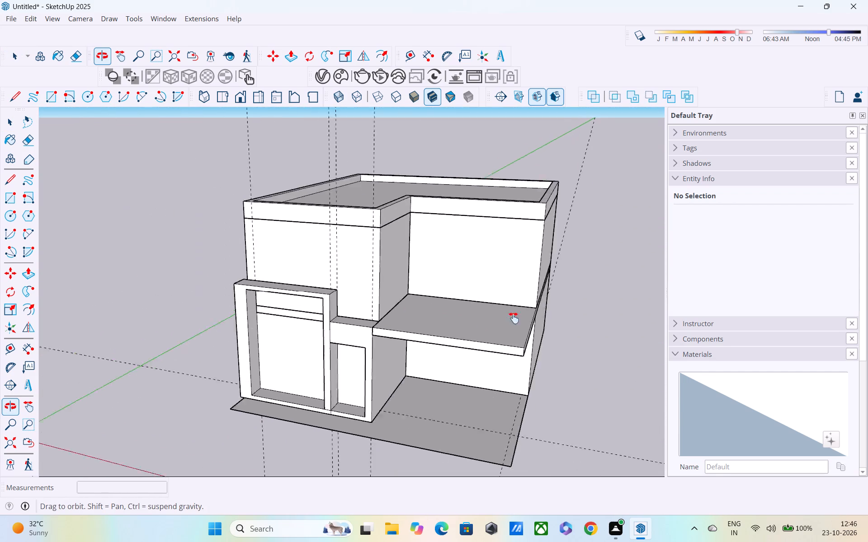
{"action": "middle_click_drag", "start_coordinate": [514, 318], "coordinate": [482, 383]}
{"action": "middle_click_drag", "start_coordinate": [377, 309], "coordinate": [459, 259]}
{"action": "scroll", "coordinate": [376, 265], "scroll_direction": "up", "scroll_amount": 4}
{"action": "middle_click_drag", "start_coordinate": [359, 269], "coordinate": [377, 245]}
{"action": "middle_click_drag", "start_coordinate": [377, 244], "coordinate": [443, 292], "text": "shift"}
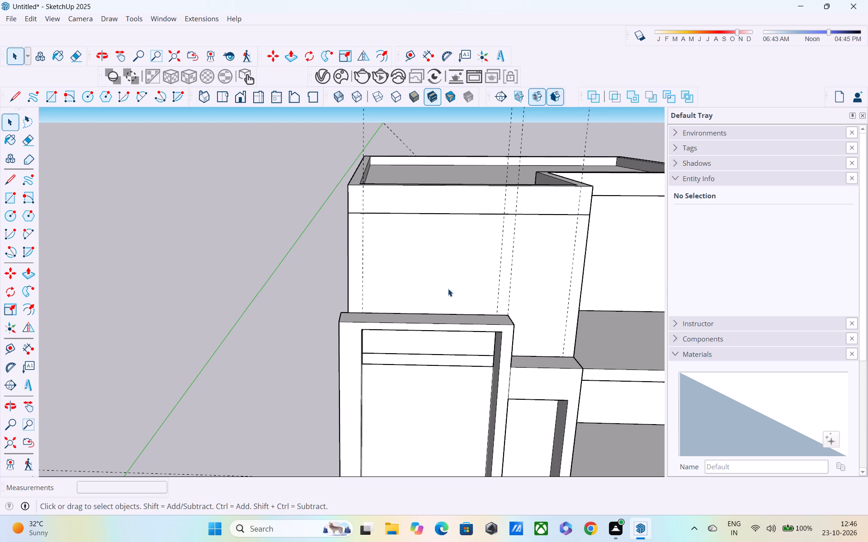
{"action": "middle_click_drag", "start_coordinate": [501, 346], "coordinate": [406, 328]}
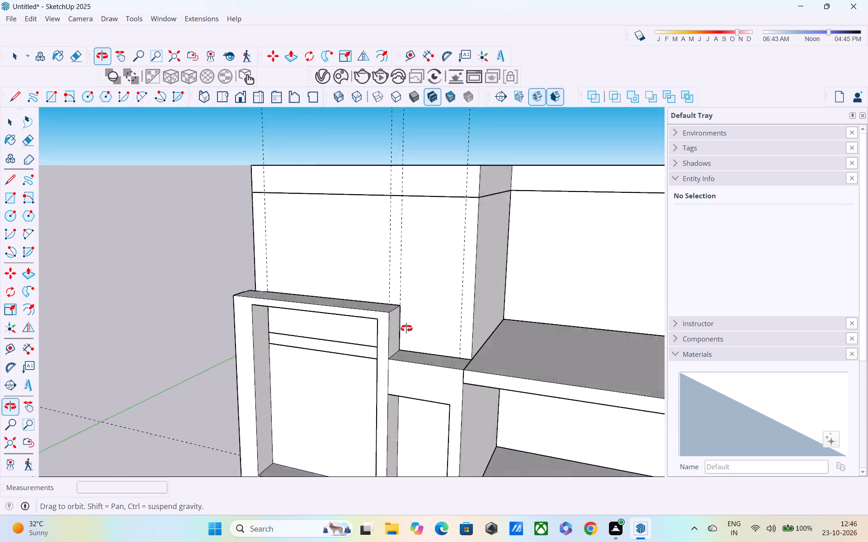
{"action": "middle_click_drag", "start_coordinate": [406, 328], "coordinate": [335, 261]}
{"action": "scroll", "coordinate": [343, 252], "scroll_direction": "up", "scroll_amount": 3}
{"action": "middle_click_drag", "start_coordinate": [343, 248], "coordinate": [264, 204]}
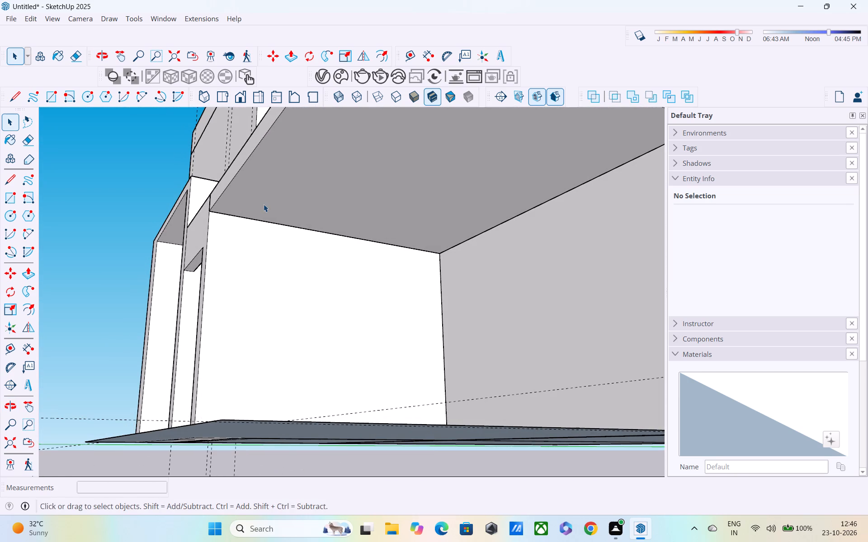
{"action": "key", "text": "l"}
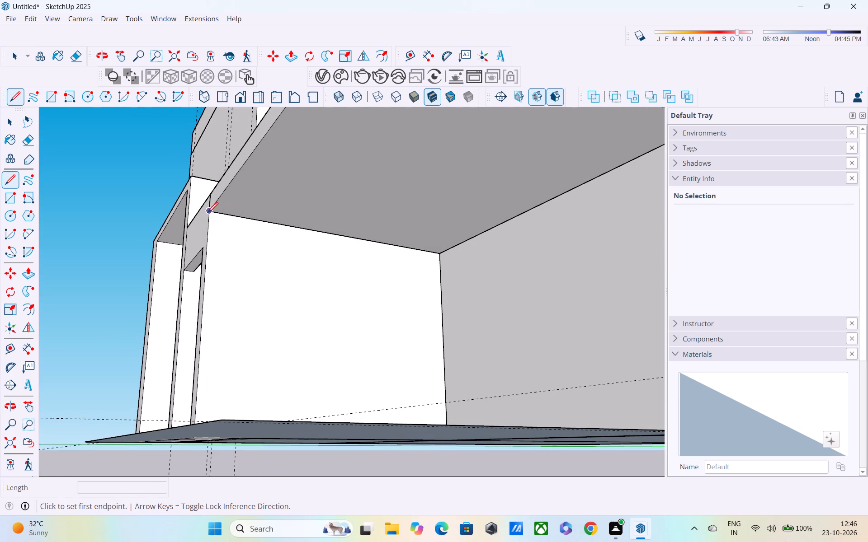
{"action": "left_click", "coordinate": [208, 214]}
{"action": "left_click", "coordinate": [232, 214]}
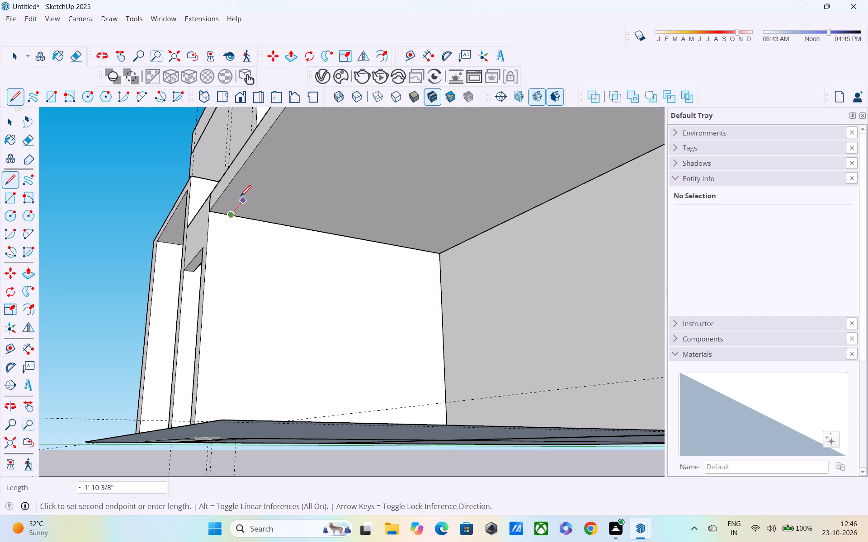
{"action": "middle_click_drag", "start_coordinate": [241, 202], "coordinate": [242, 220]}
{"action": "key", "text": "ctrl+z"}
Draw a 14' 11 1/2" line along the projecting slab's underside, parallel to the front edge and 6" behind it.
{"action": "scroll", "coordinate": [210, 241], "scroll_direction": "up", "scroll_amount": 2}
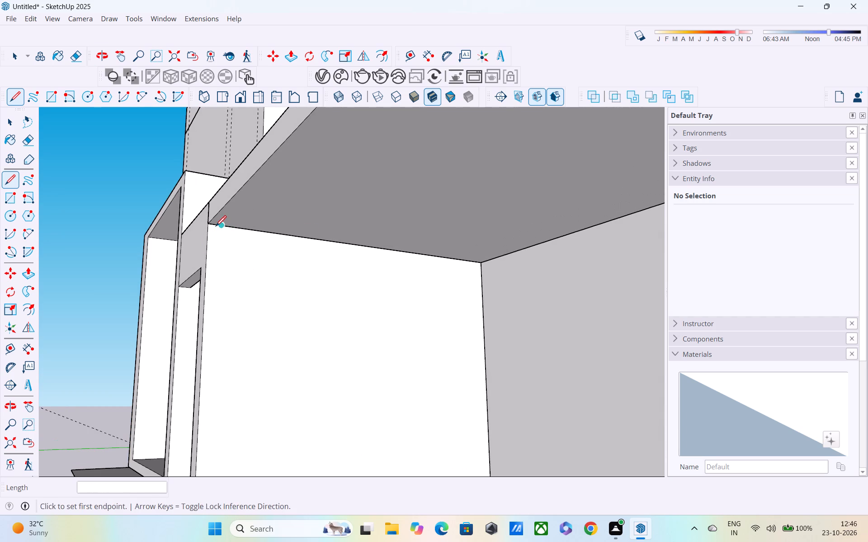
{"action": "left_click", "coordinate": [208, 226]}
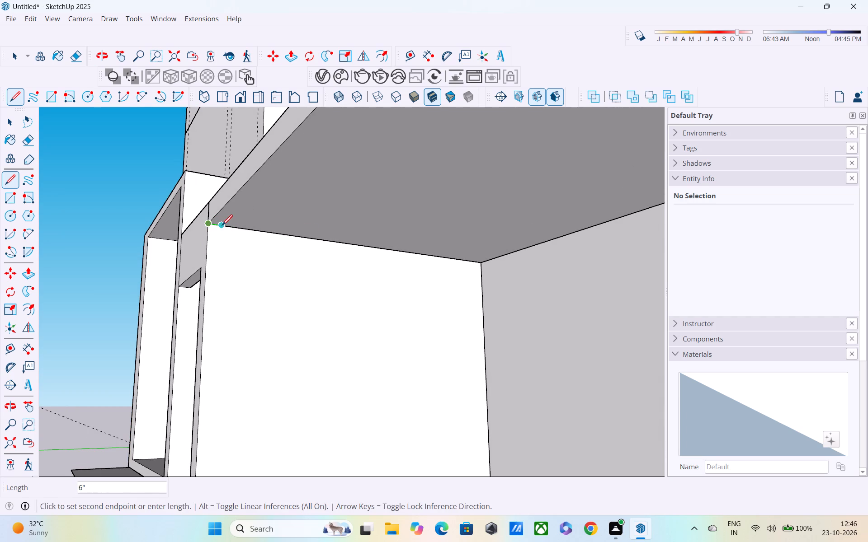
{"action": "left_click", "coordinate": [222, 226]}
{"action": "middle_click_drag", "start_coordinate": [240, 206], "coordinate": [160, 296], "text": "shift"}
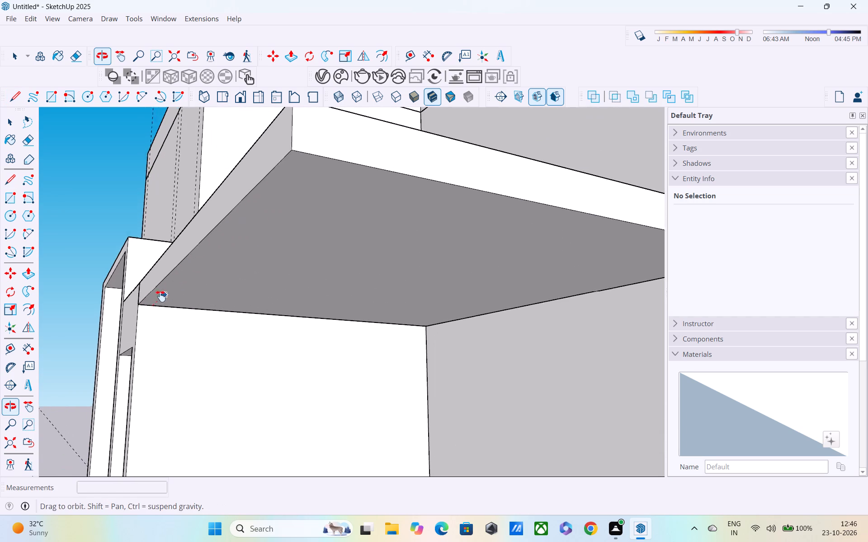
{"action": "middle_click_drag", "start_coordinate": [160, 296], "coordinate": [159, 299], "text": "shift"}
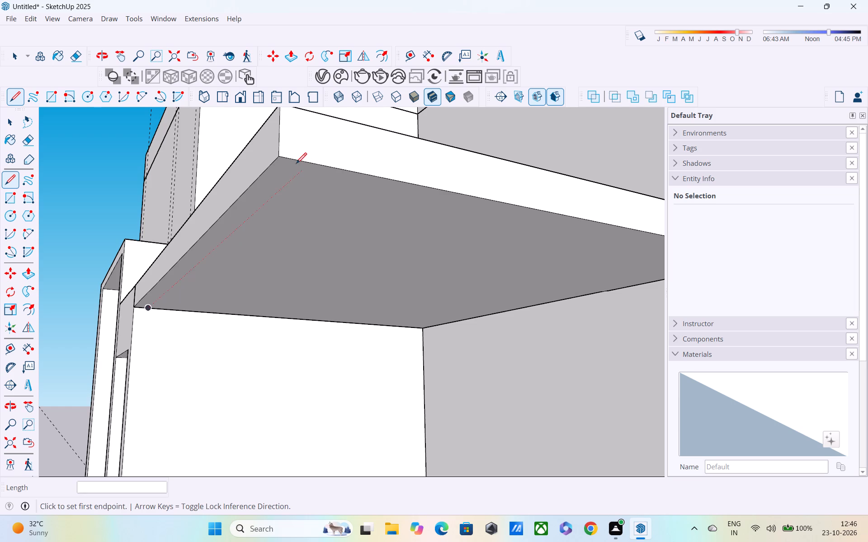
{"action": "left_click", "coordinate": [309, 166]}
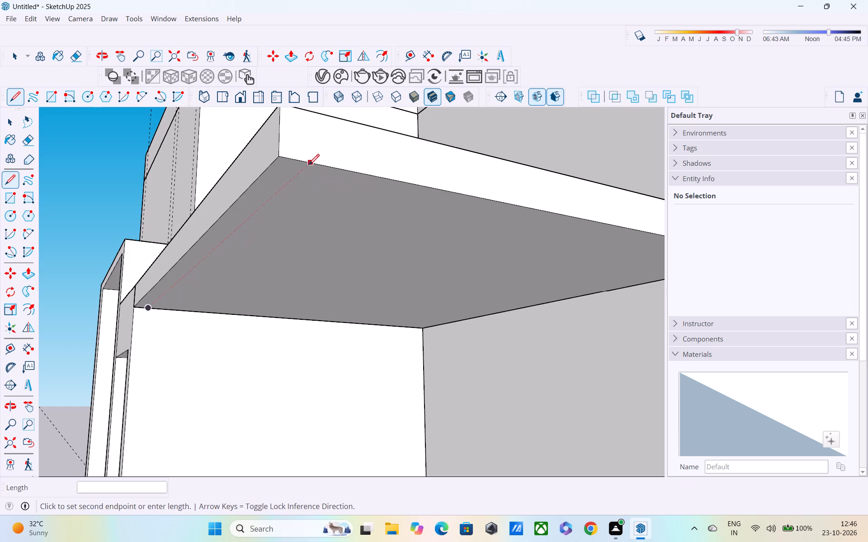
{"action": "middle_click_drag", "start_coordinate": [305, 181], "coordinate": [294, 204]}
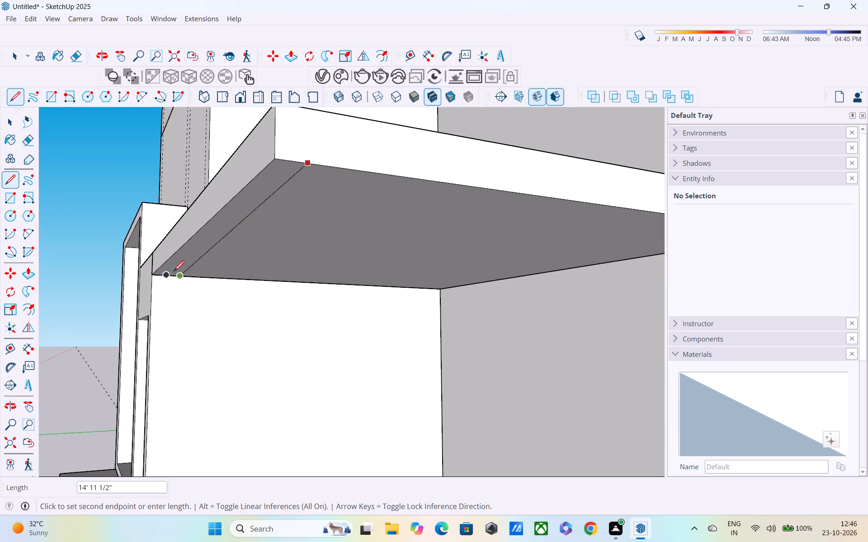
{"action": "left_click", "coordinate": [166, 272]}
Open the floor slab group and trace the 6" offset line across its underside to split off a front strip.
{"action": "key", "text": "p"}
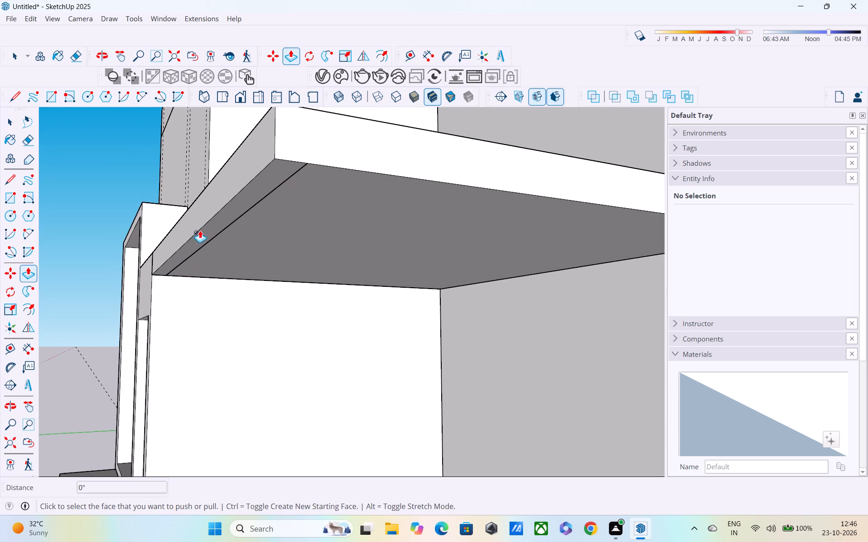
{"action": "key", "text": "space"}
{"action": "double_click", "coordinate": [225, 215]}
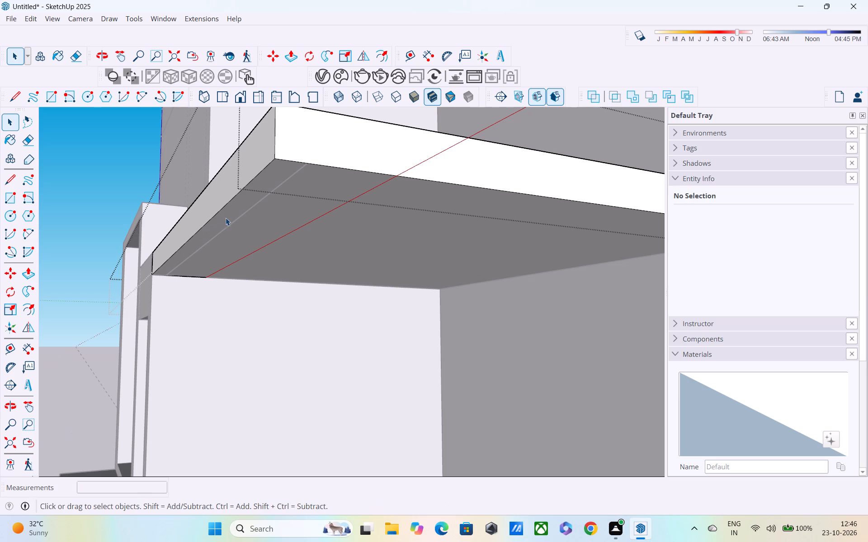
{"action": "key", "text": "p"}
{"action": "middle_click_drag", "start_coordinate": [269, 250], "coordinate": [214, 249]}
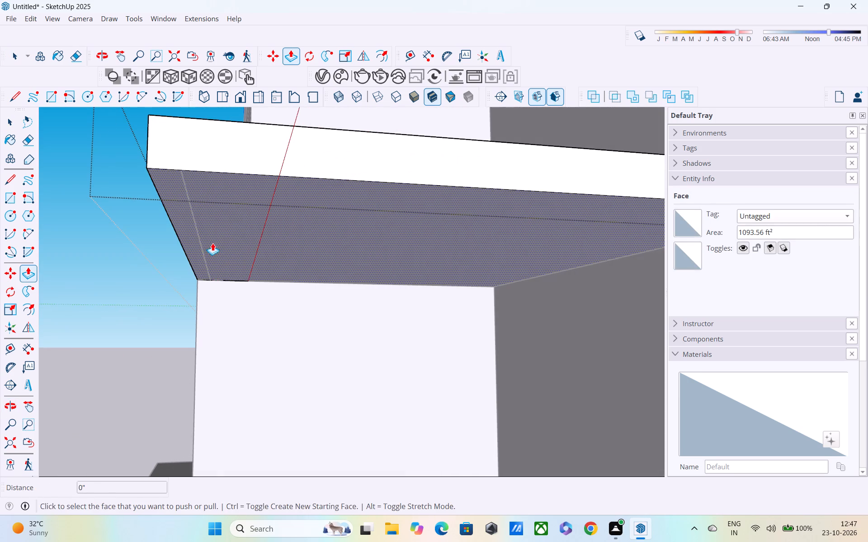
{"action": "key", "text": "l"}
{"action": "scroll", "coordinate": [217, 283], "scroll_direction": "up", "scroll_amount": 1}
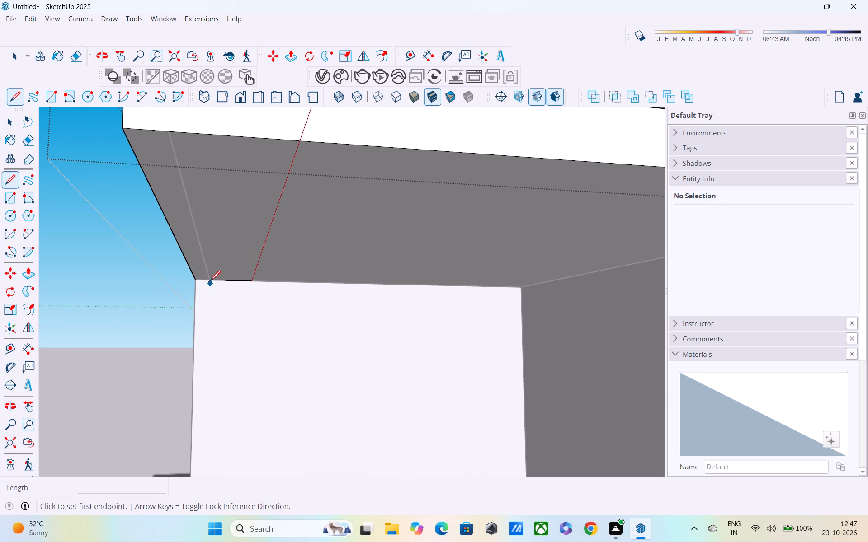
{"action": "left_click", "coordinate": [209, 281]}
{"action": "middle_click_drag", "start_coordinate": [219, 222], "coordinate": [211, 336], "text": "shift"}
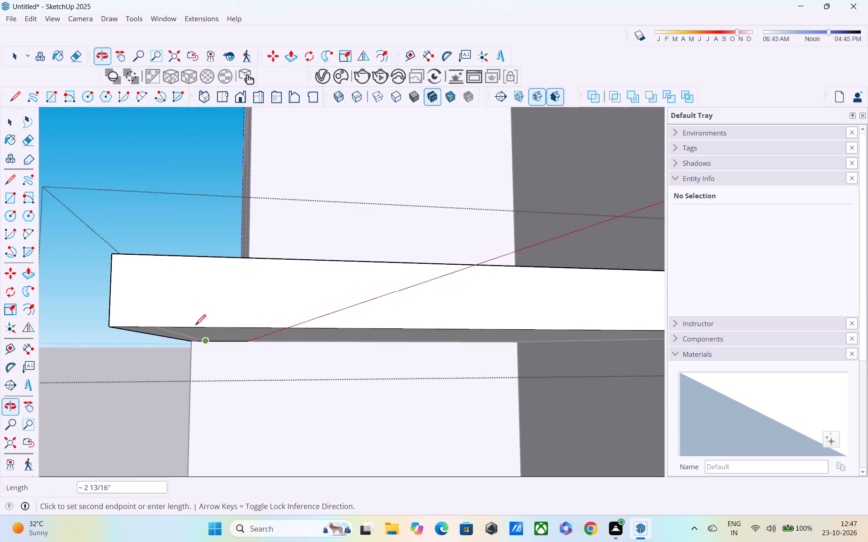
{"action": "middle_click_drag", "start_coordinate": [185, 304], "coordinate": [257, 205]}
{"action": "middle_click_drag", "start_coordinate": [202, 269], "coordinate": [328, 182], "text": "shift"}
{"action": "middle_click_drag", "start_coordinate": [306, 251], "coordinate": [432, 120], "text": "shift"}
{"action": "middle_click_drag", "start_coordinate": [363, 161], "coordinate": [277, 282], "text": "shift"}
{"action": "left_click", "coordinate": [311, 202]}
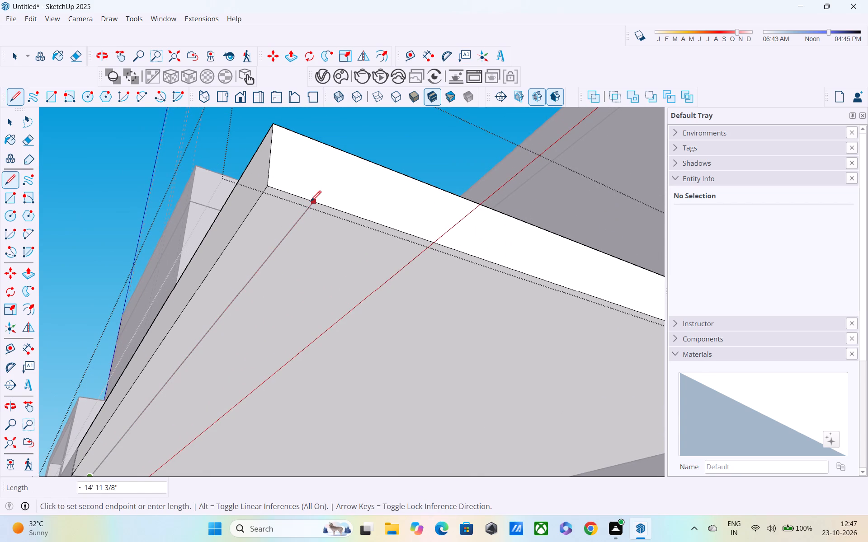
Pull the slab's front underside strip down 1' 6", level with the underside of the smaller opening's head.
{"action": "key", "text": "space"}
{"action": "key", "text": "p"}
{"action": "left_click", "coordinate": [278, 222]}
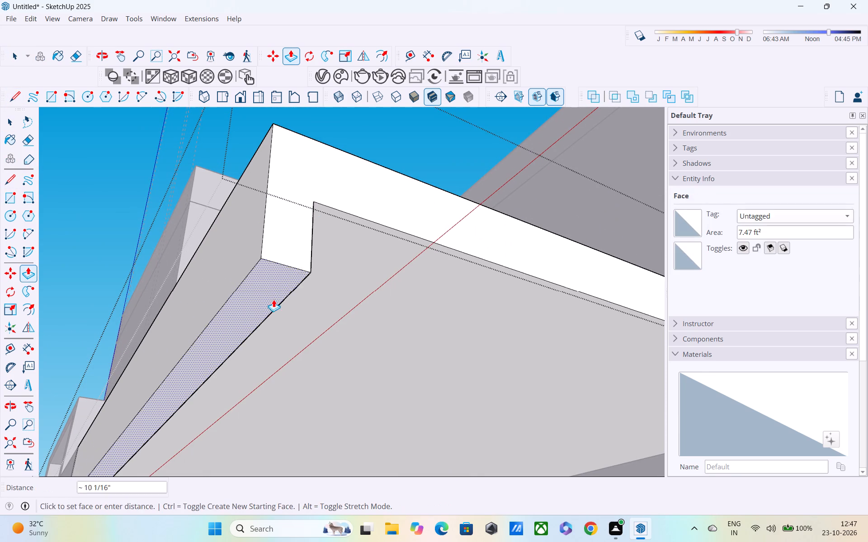
{"action": "scroll", "coordinate": [274, 300], "scroll_direction": "down", "scroll_amount": 3}
{"action": "middle_click_drag", "start_coordinate": [277, 300], "coordinate": [353, 229], "text": "shift"}
{"action": "scroll", "coordinate": [357, 244], "scroll_direction": "down", "scroll_amount": 1}
{"action": "middle_click_drag", "start_coordinate": [362, 255], "coordinate": [560, 238]}
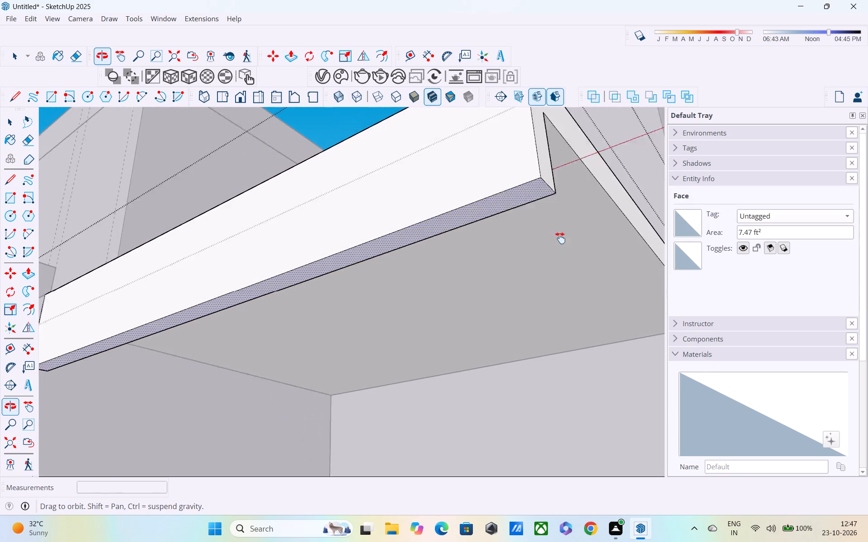
{"action": "middle_click_drag", "start_coordinate": [560, 238], "coordinate": [596, 228]}
{"action": "middle_click_drag", "start_coordinate": [559, 252], "coordinate": [639, 198], "text": "shift"}
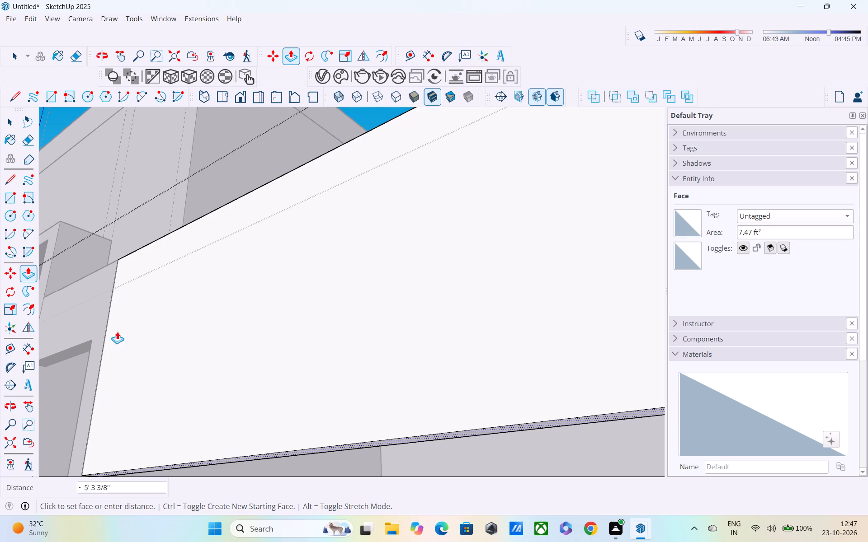
{"action": "scroll", "coordinate": [97, 292], "scroll_direction": "up", "scroll_amount": 1}
{"action": "middle_click_drag", "start_coordinate": [99, 269], "coordinate": [262, 149], "text": "shift"}
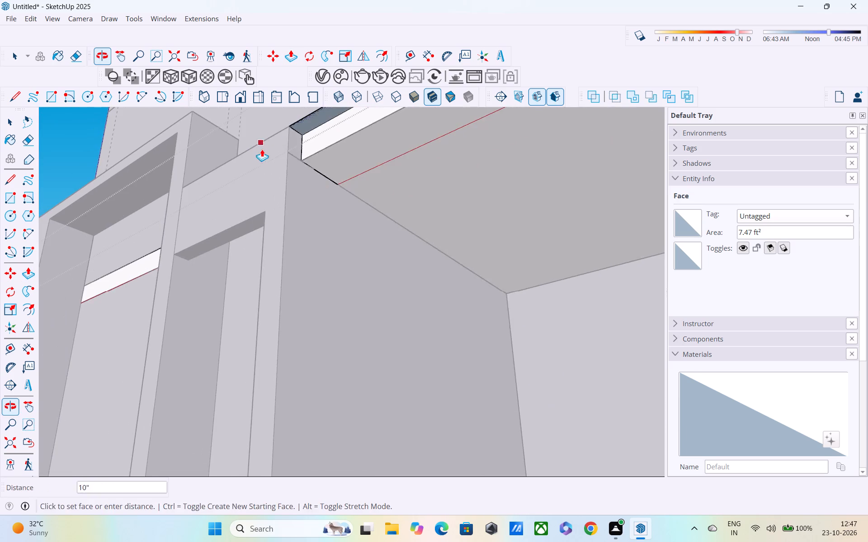
{"action": "middle_click_drag", "start_coordinate": [262, 149], "coordinate": [262, 143], "text": "shift"}
{"action": "middle_click_drag", "start_coordinate": [263, 162], "coordinate": [397, 216]}
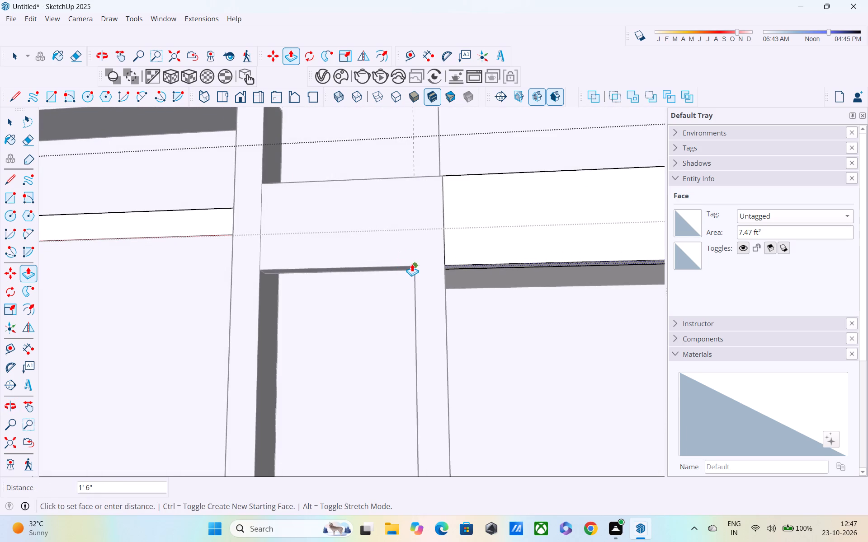
{"action": "left_click", "coordinate": [412, 264]}
Examine the projecting slab's front drop and its open side edge from the front, side and below.
{"action": "scroll", "coordinate": [426, 272], "scroll_direction": "down", "scroll_amount": 4}
{"action": "middle_click_drag", "start_coordinate": [435, 273], "coordinate": [43, 276]}
{"action": "scroll", "coordinate": [49, 283], "scroll_direction": "down", "scroll_amount": 5}
{"action": "middle_click_drag", "start_coordinate": [335, 291], "coordinate": [221, 347]}
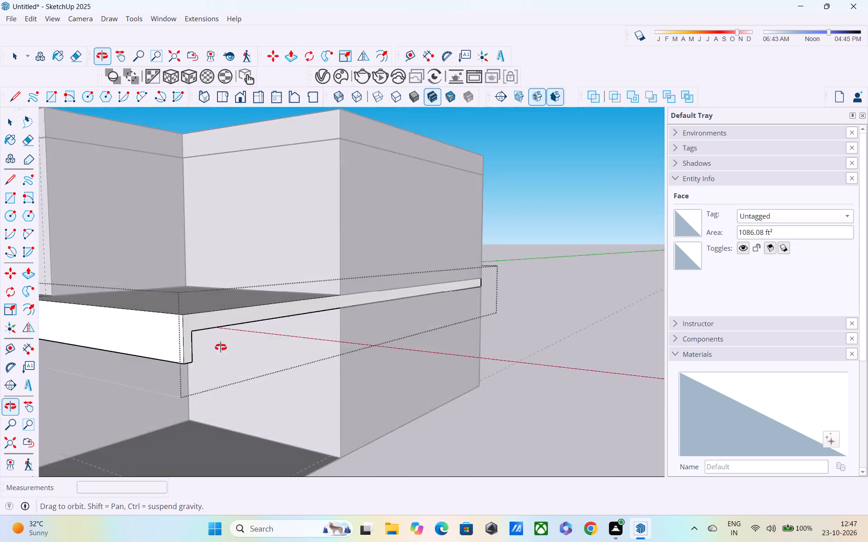
{"action": "middle_click_drag", "start_coordinate": [221, 347], "coordinate": [348, 313]}
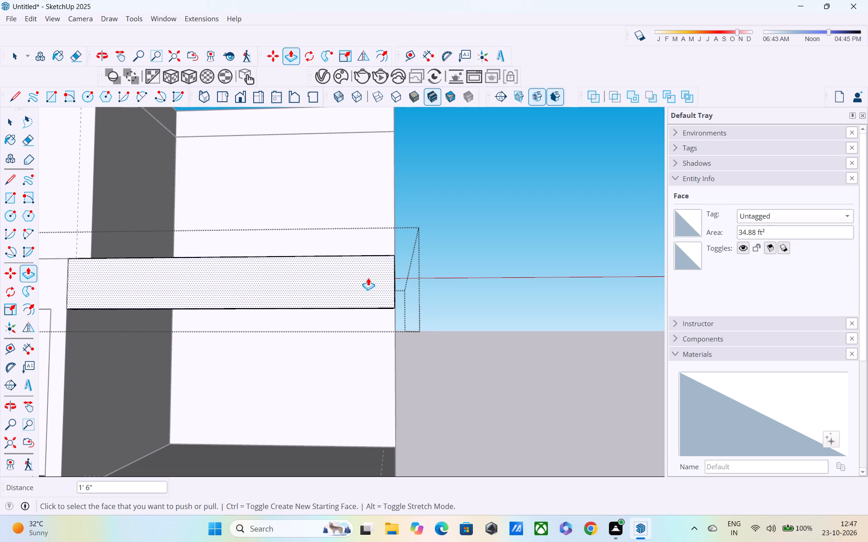
{"action": "scroll", "coordinate": [450, 321], "scroll_direction": "up", "scroll_amount": 1}
{"action": "middle_click_drag", "start_coordinate": [446, 320], "coordinate": [133, 288]}
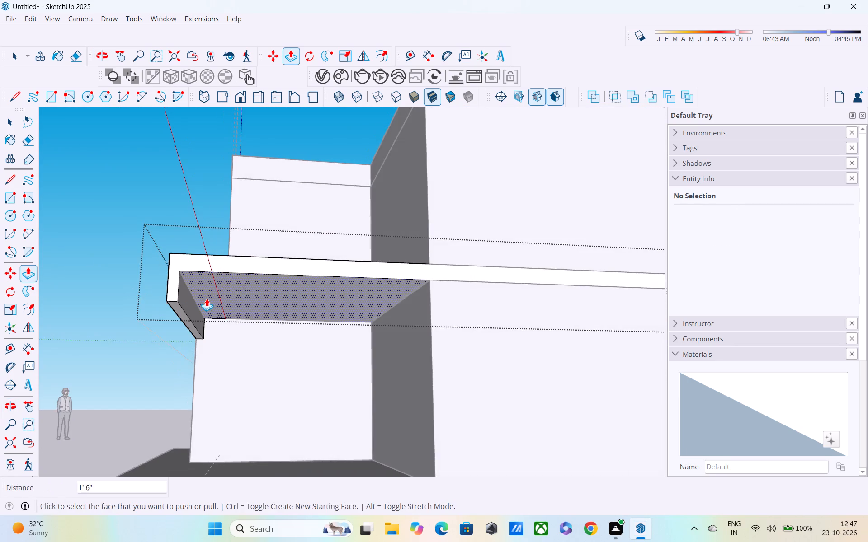
{"action": "scroll", "coordinate": [207, 299], "scroll_direction": "up", "scroll_amount": 2}
{"action": "middle_click_drag", "start_coordinate": [208, 299], "coordinate": [245, 247]}
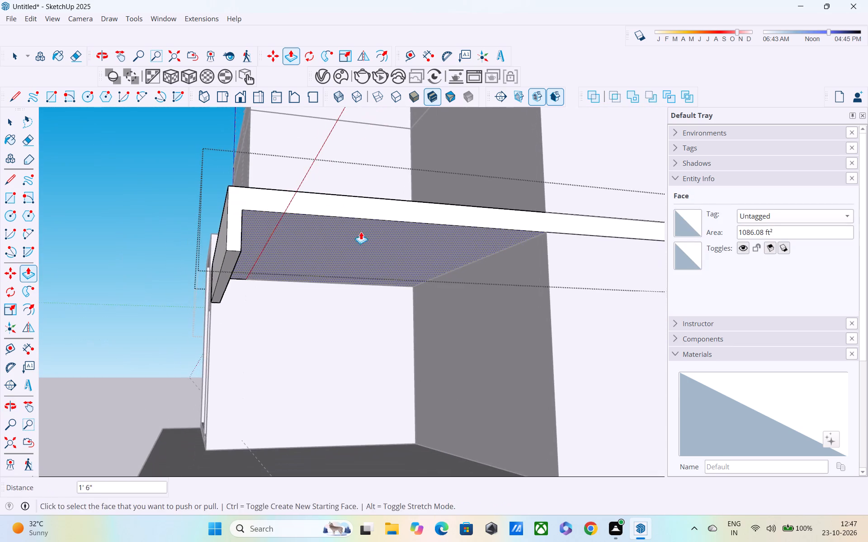
{"action": "middle_click_drag", "start_coordinate": [361, 232], "coordinate": [193, 262]}
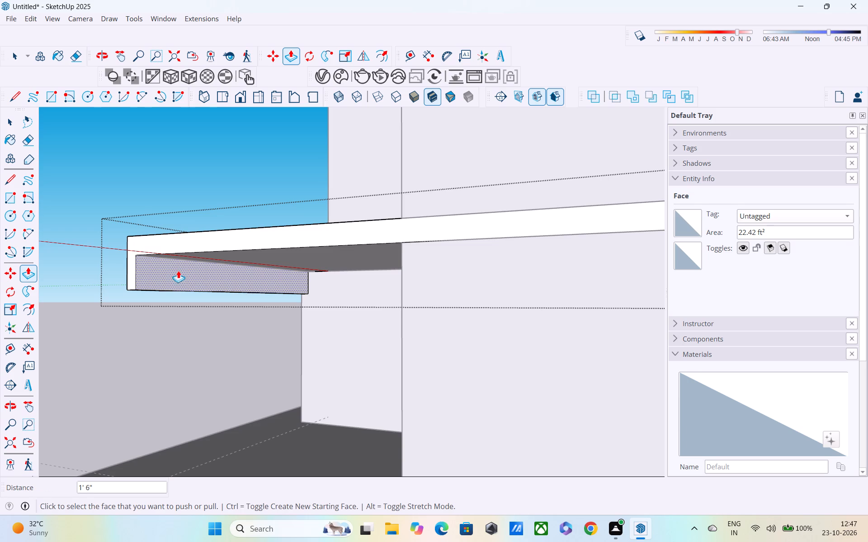
{"action": "middle_click_drag", "start_coordinate": [246, 248], "coordinate": [224, 181]}
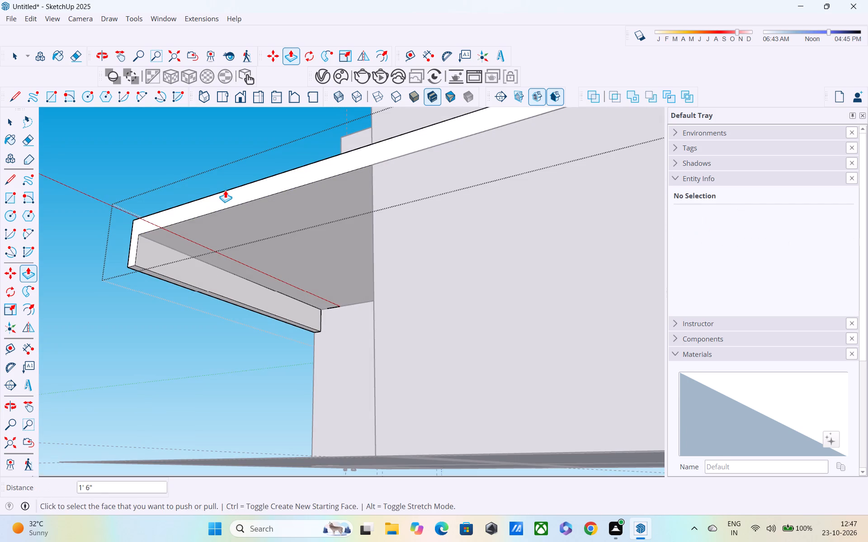
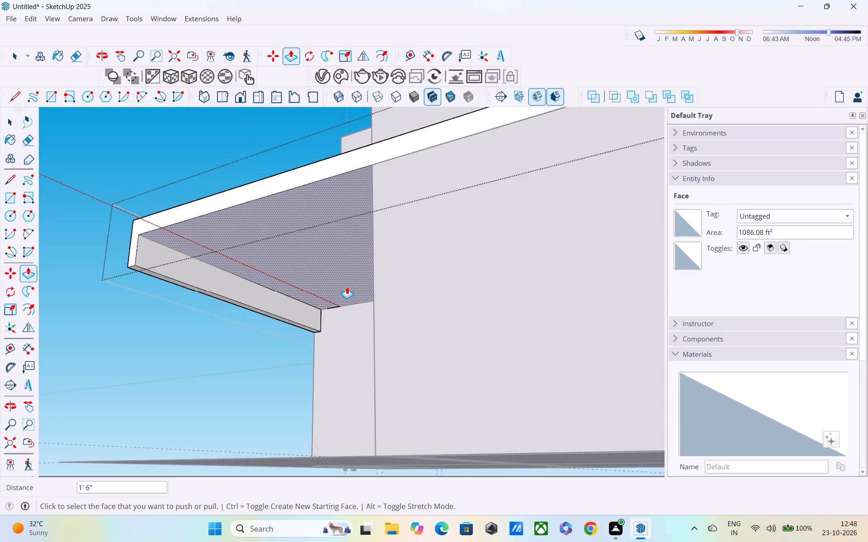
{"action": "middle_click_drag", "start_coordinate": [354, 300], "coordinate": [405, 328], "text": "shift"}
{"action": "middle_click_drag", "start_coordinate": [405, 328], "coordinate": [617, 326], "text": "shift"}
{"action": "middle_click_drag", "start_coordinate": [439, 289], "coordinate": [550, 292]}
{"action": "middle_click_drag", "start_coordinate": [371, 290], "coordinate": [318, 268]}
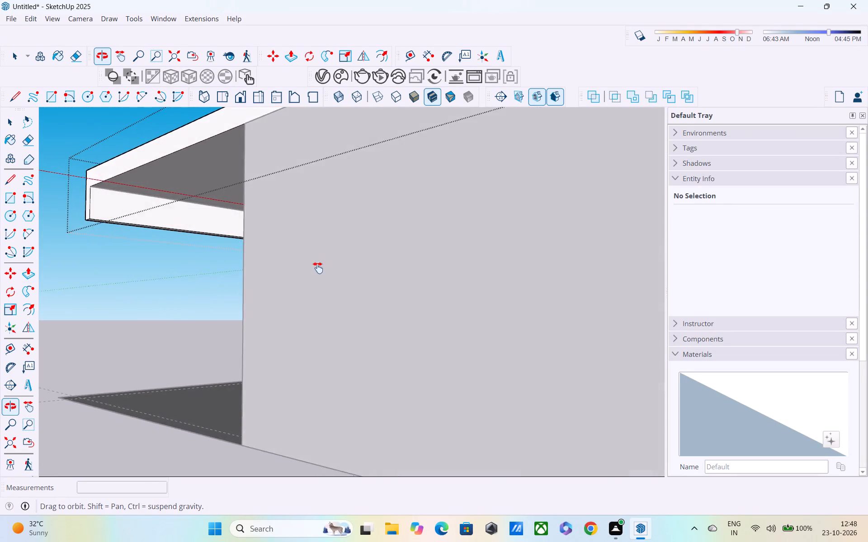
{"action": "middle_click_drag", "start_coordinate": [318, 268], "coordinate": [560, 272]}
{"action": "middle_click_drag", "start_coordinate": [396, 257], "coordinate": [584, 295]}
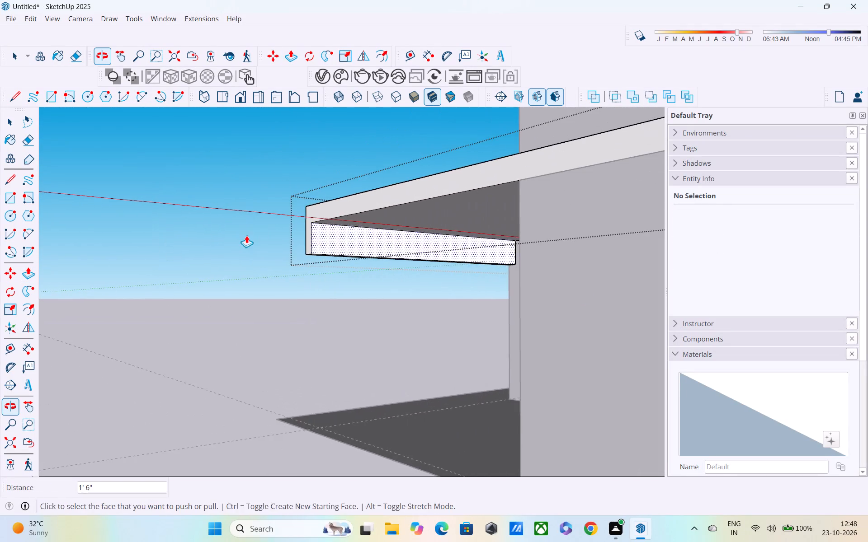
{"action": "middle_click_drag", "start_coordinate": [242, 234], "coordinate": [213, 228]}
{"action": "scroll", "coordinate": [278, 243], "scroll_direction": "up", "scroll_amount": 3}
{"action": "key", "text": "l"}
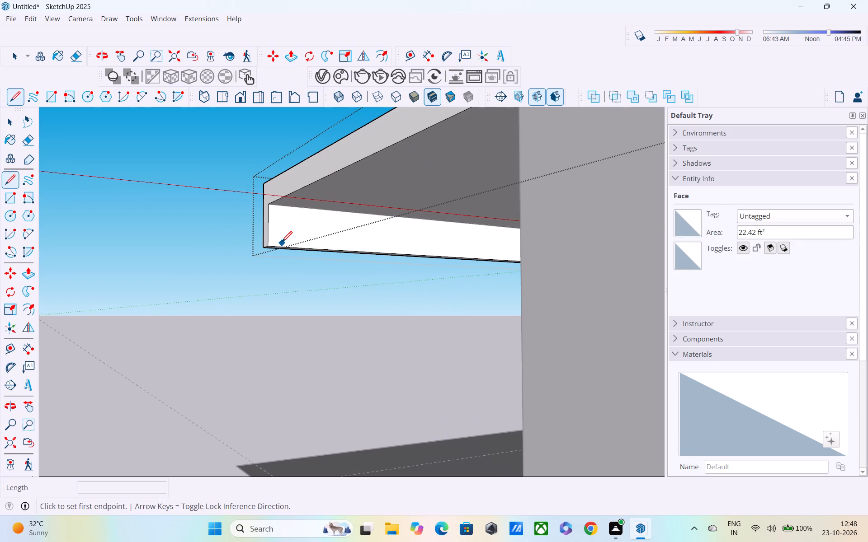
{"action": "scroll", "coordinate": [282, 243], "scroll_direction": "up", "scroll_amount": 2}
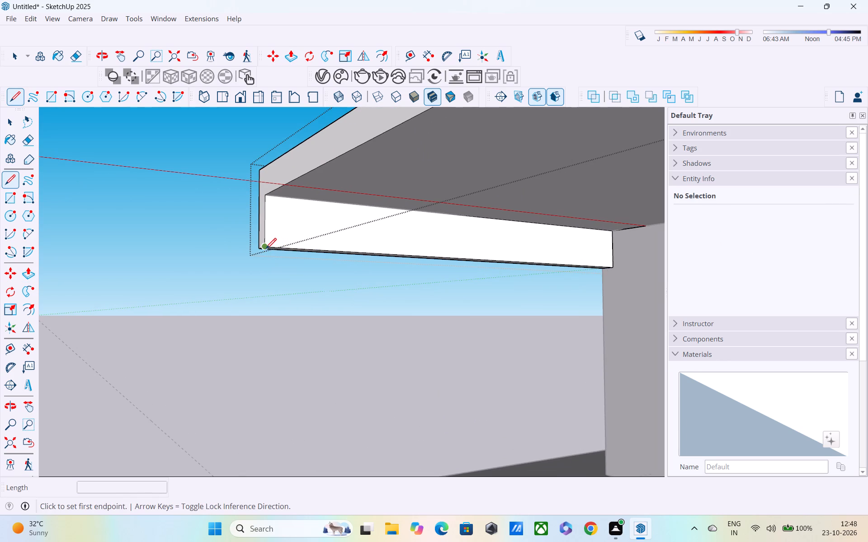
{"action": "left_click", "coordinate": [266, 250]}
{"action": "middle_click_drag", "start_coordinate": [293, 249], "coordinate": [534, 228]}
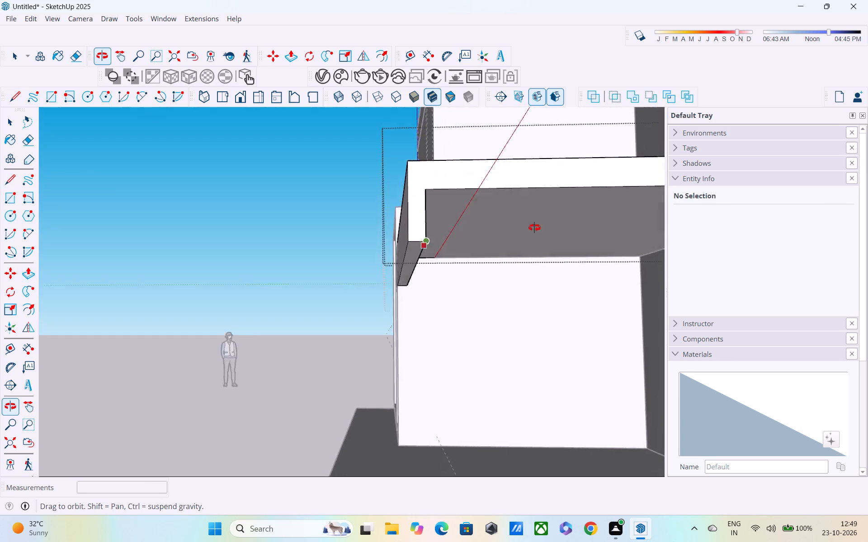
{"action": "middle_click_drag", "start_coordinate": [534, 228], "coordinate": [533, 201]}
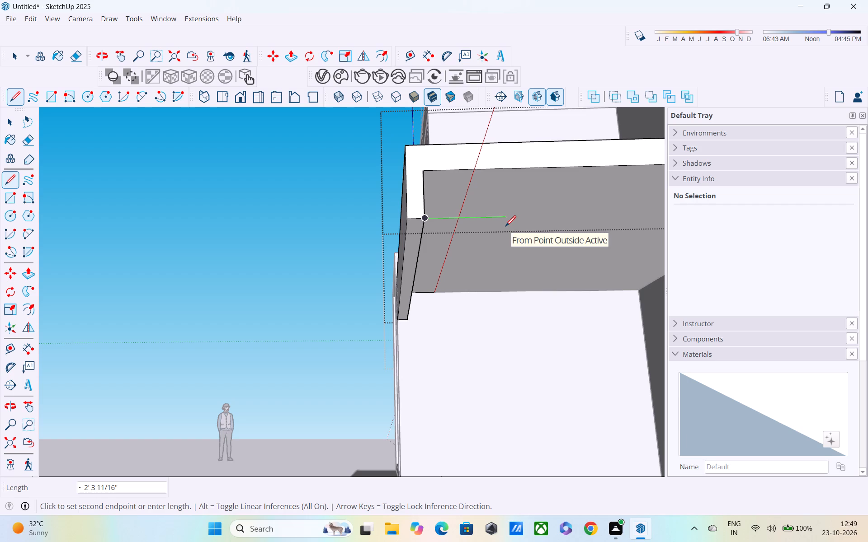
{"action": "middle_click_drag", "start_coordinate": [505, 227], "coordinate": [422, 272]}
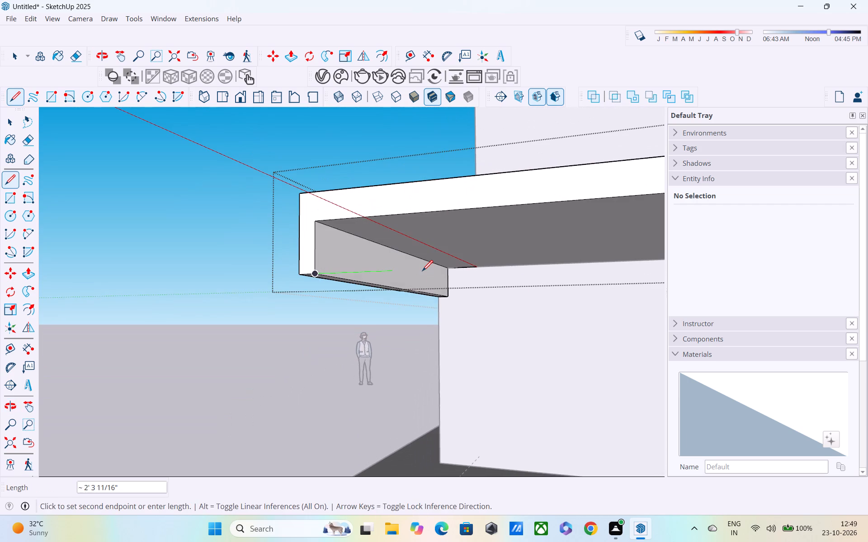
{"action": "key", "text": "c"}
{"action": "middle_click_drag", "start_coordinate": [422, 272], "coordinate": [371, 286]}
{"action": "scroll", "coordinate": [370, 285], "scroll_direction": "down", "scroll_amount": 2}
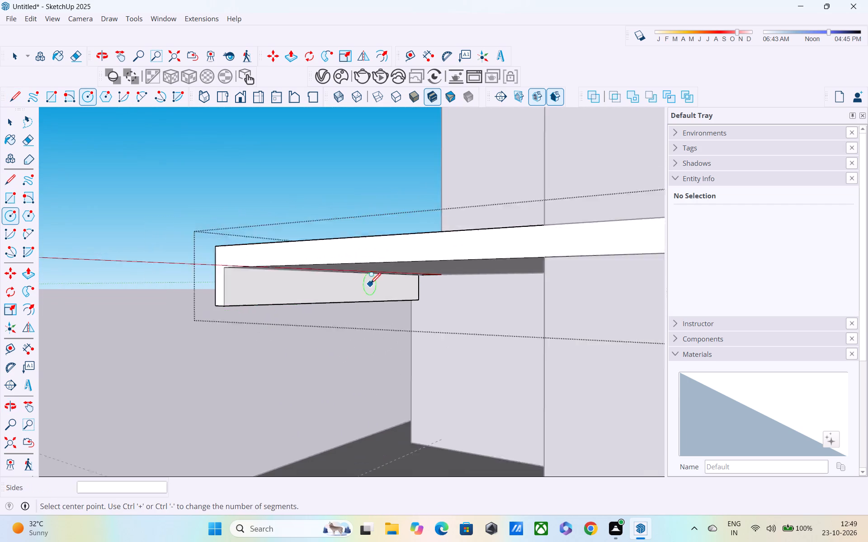
Draw a 12' 3" line along the slab underside's open side edge, from the rear wall corner to the front drop's inner corner.
{"action": "scroll", "coordinate": [370, 285], "scroll_direction": "down", "scroll_amount": 2}
{"action": "middle_click_drag", "start_coordinate": [452, 288], "coordinate": [513, 251]}
{"action": "middle_click_drag", "start_coordinate": [547, 255], "coordinate": [429, 255], "text": "shift"}
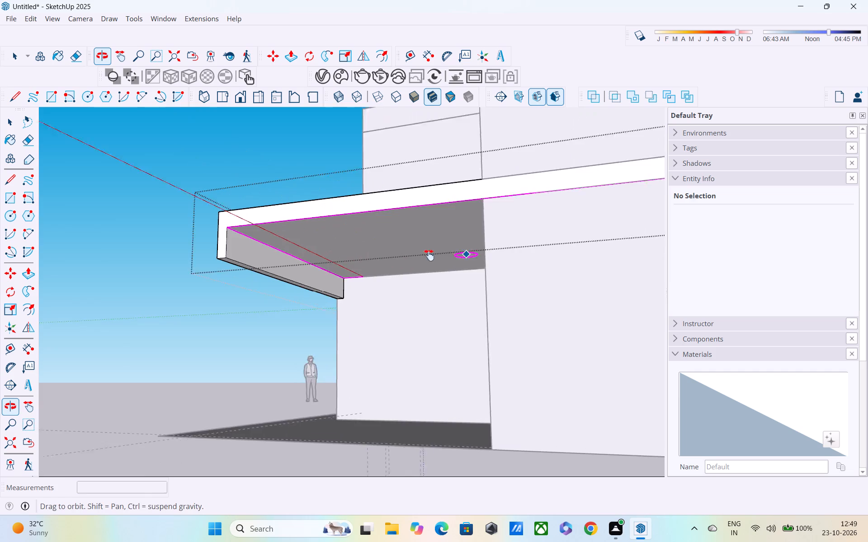
{"action": "middle_click_drag", "start_coordinate": [429, 255], "coordinate": [395, 256], "text": "shift"}
{"action": "middle_click_drag", "start_coordinate": [395, 262], "coordinate": [723, 262]}
{"action": "middle_click_drag", "start_coordinate": [569, 270], "coordinate": [554, 252]}
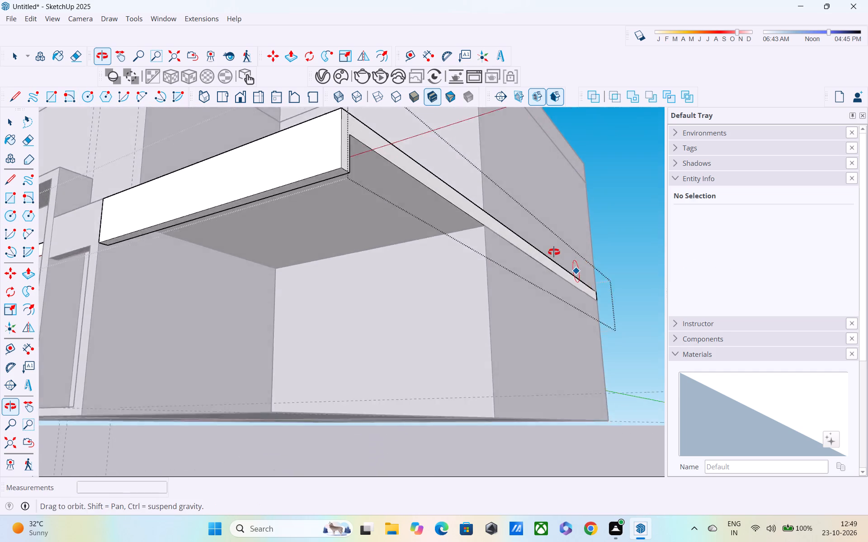
{"action": "middle_click_drag", "start_coordinate": [554, 252], "coordinate": [554, 235]}
{"action": "scroll", "coordinate": [552, 234], "scroll_direction": "up", "scroll_amount": 3}
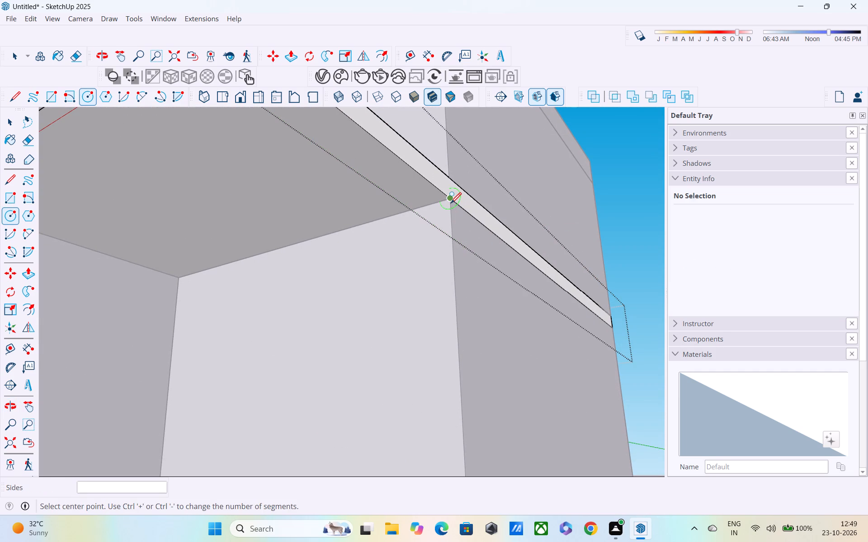
{"action": "key", "text": "Escape"}
{"action": "key", "text": "l"}
{"action": "left_click", "coordinate": [448, 201]}
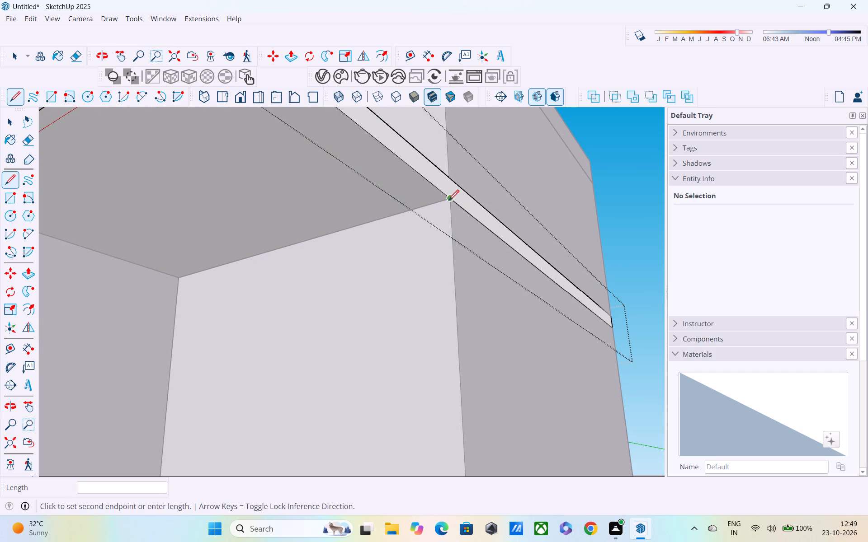
{"action": "middle_click_drag", "start_coordinate": [404, 197], "coordinate": [526, 250], "text": "shift"}
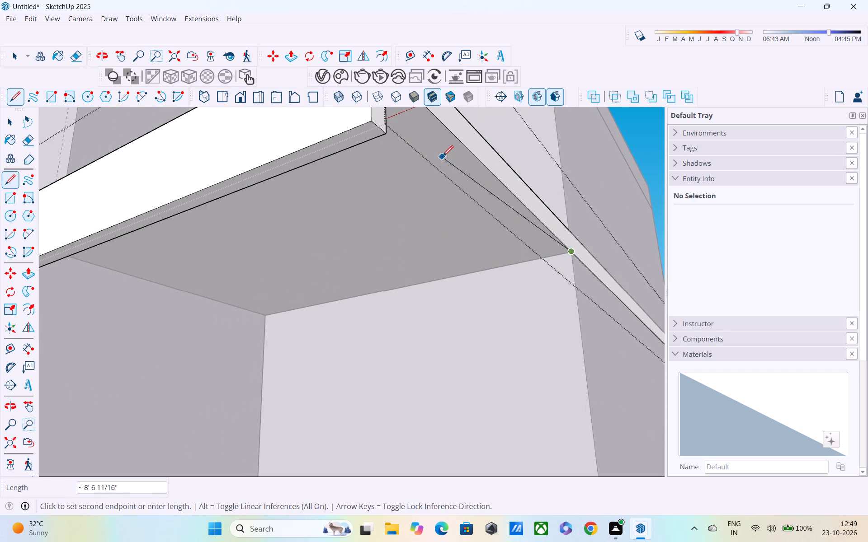
{"action": "middle_click_drag", "start_coordinate": [443, 157], "coordinate": [312, 304], "text": "shift"}
{"action": "middle_click_drag", "start_coordinate": [250, 288], "coordinate": [141, 293]}
{"action": "scroll", "coordinate": [136, 291], "scroll_direction": "up", "scroll_amount": 3}
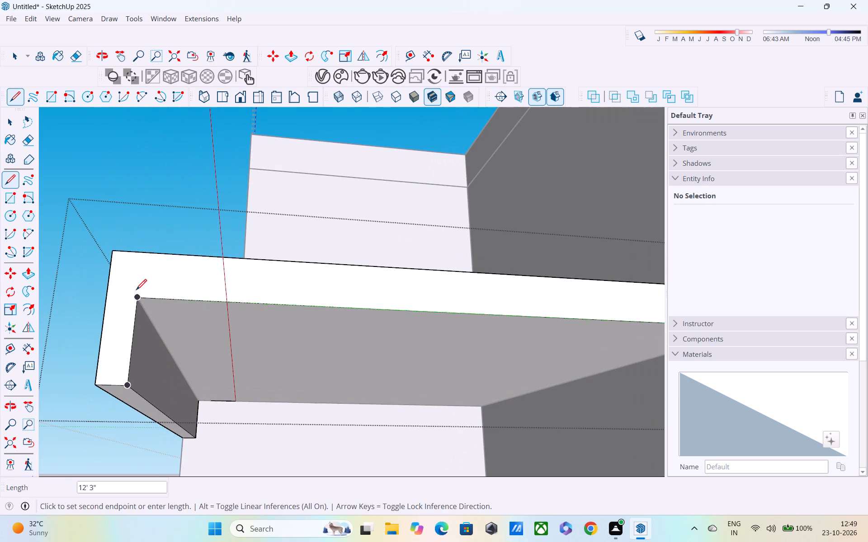
{"action": "left_click", "coordinate": [139, 297]}
Outline a 9"-wide, 12' 3"-long strip on the slab's underside along its open side edge, from the front drop to the rear wall.
{"action": "middle_click_drag", "start_coordinate": [145, 313], "coordinate": [11, 310]}
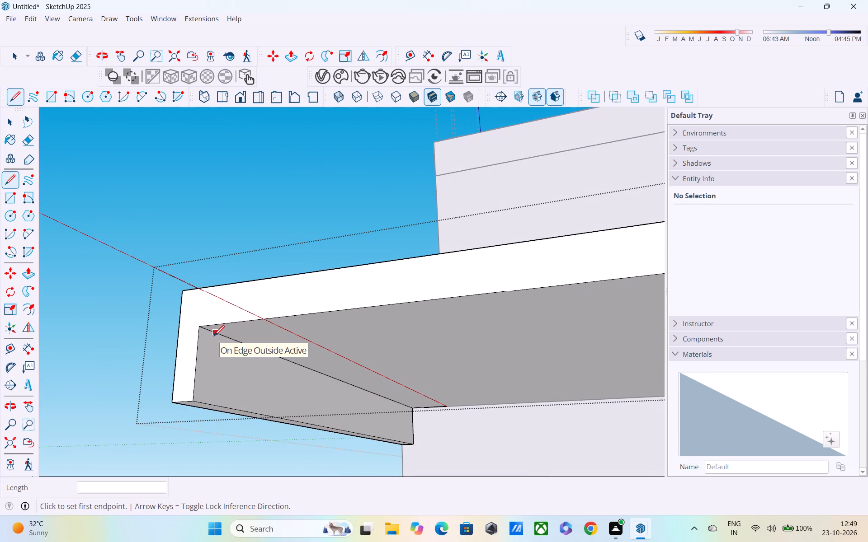
{"action": "type", "text": "9\""}
{"action": "key", "text": "Return"}
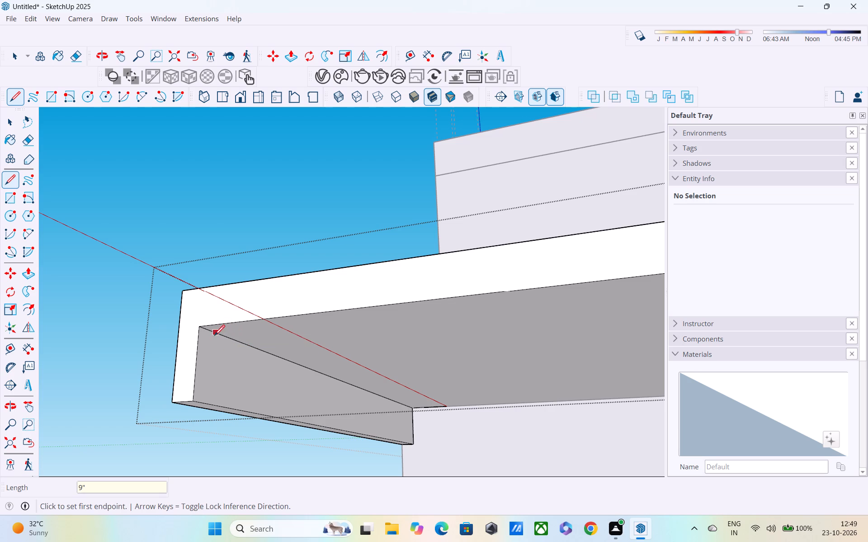
{"action": "left_click", "coordinate": [198, 330]}
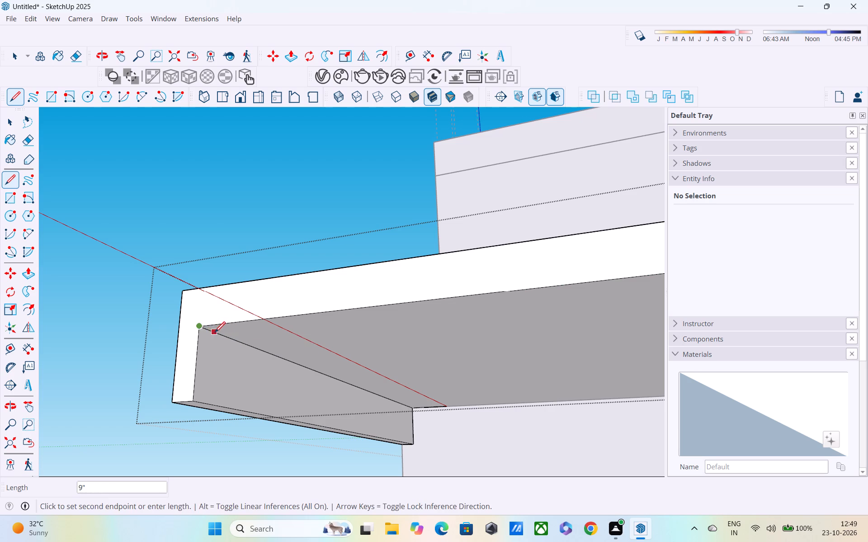
{"action": "left_click", "coordinate": [220, 336]}
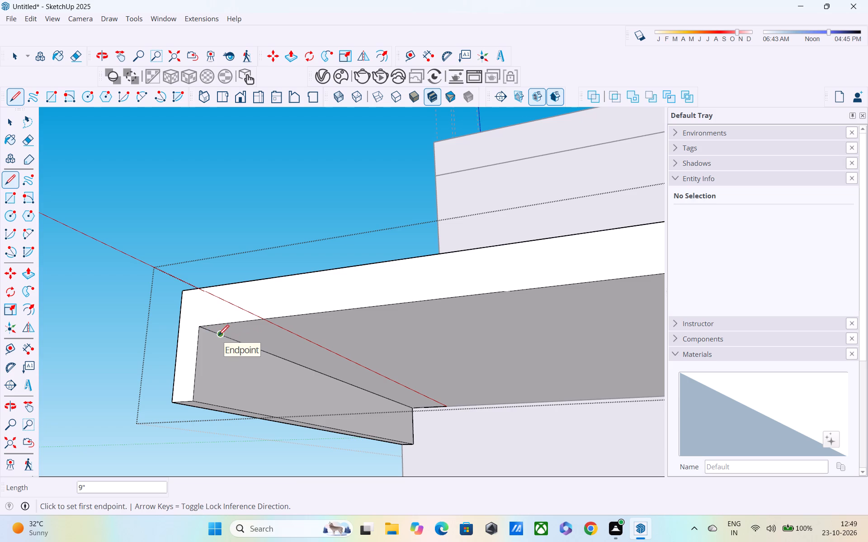
{"action": "left_click", "coordinate": [218, 336]}
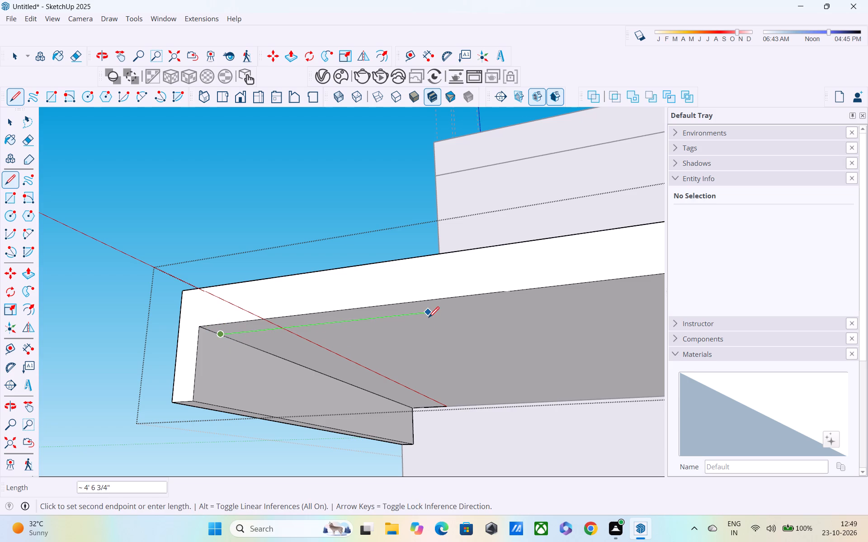
{"action": "middle_click_drag", "start_coordinate": [429, 318], "coordinate": [101, 345], "text": "shift"}
{"action": "middle_click_drag", "start_coordinate": [251, 332], "coordinate": [655, 297]}
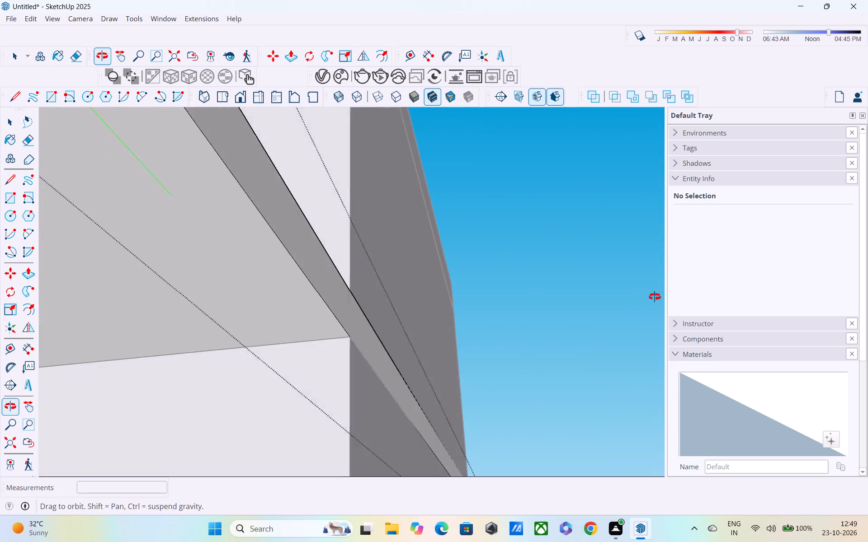
{"action": "middle_click_drag", "start_coordinate": [655, 297], "coordinate": [677, 297]}
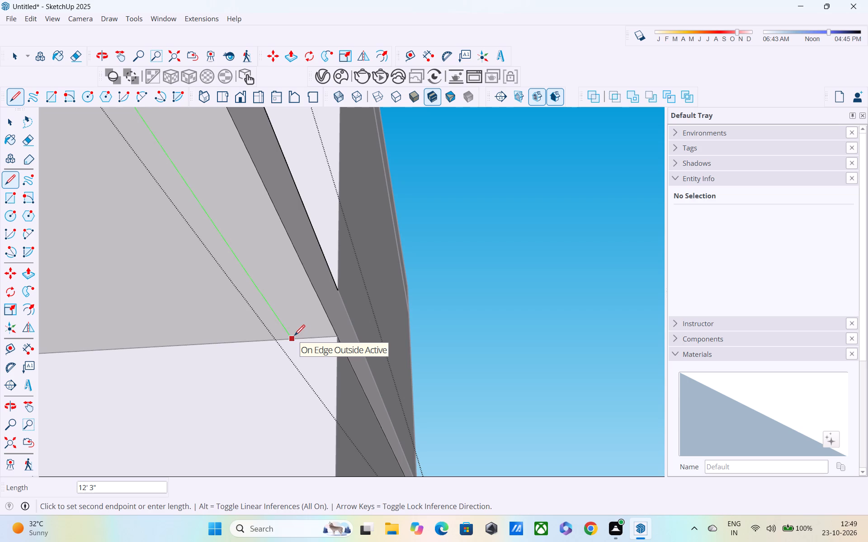
{"action": "middle_click_drag", "start_coordinate": [300, 340], "coordinate": [341, 369]}
{"action": "left_click", "coordinate": [300, 338]}
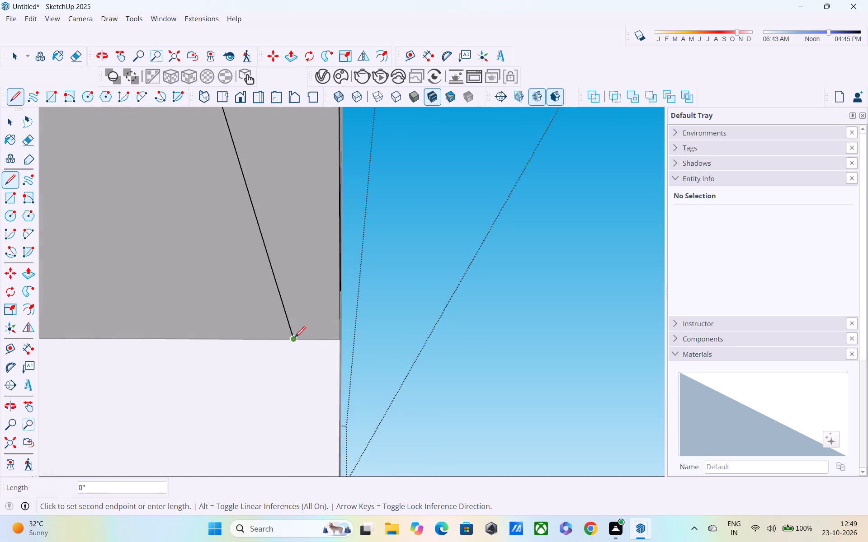
{"action": "left_click", "coordinate": [295, 338]}
{"action": "left_click", "coordinate": [343, 338]}
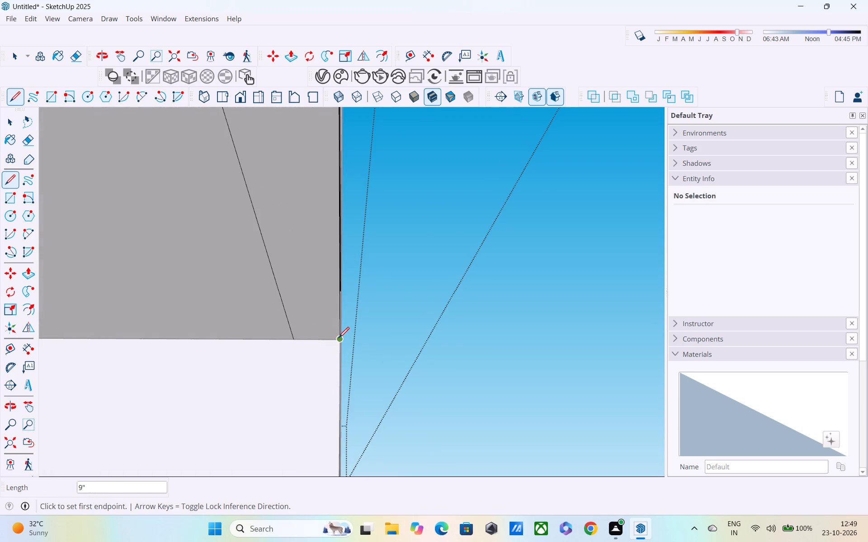
Pull the 9" underside strip down to ground level to form a side wall beneath the projecting slab.
{"action": "scroll", "coordinate": [339, 339], "scroll_direction": "down", "scroll_amount": 3}
{"action": "middle_click_drag", "start_coordinate": [339, 339], "coordinate": [280, 359]}
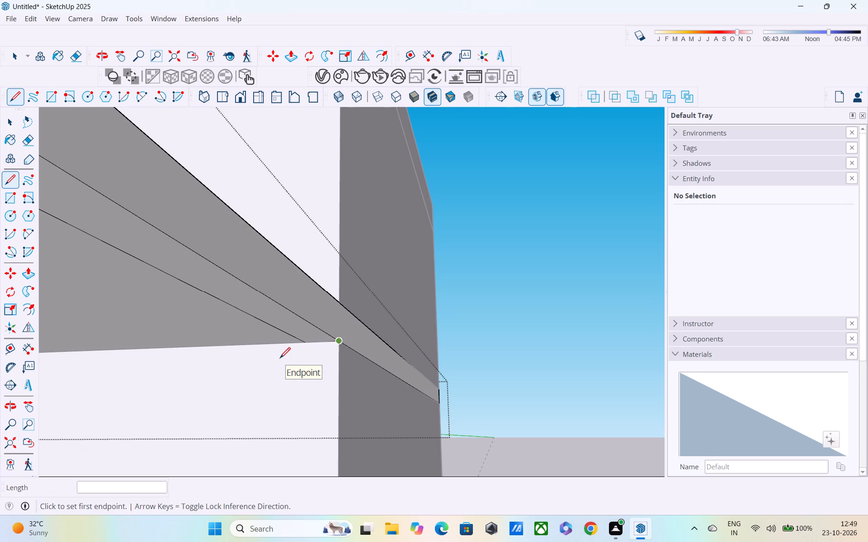
{"action": "key", "text": "p"}
{"action": "left_click", "coordinate": [264, 313]}
{"action": "scroll", "coordinate": [267, 380], "scroll_direction": "down", "scroll_amount": 3}
{"action": "middle_click_drag", "start_coordinate": [270, 378], "coordinate": [292, 346], "text": "shift"}
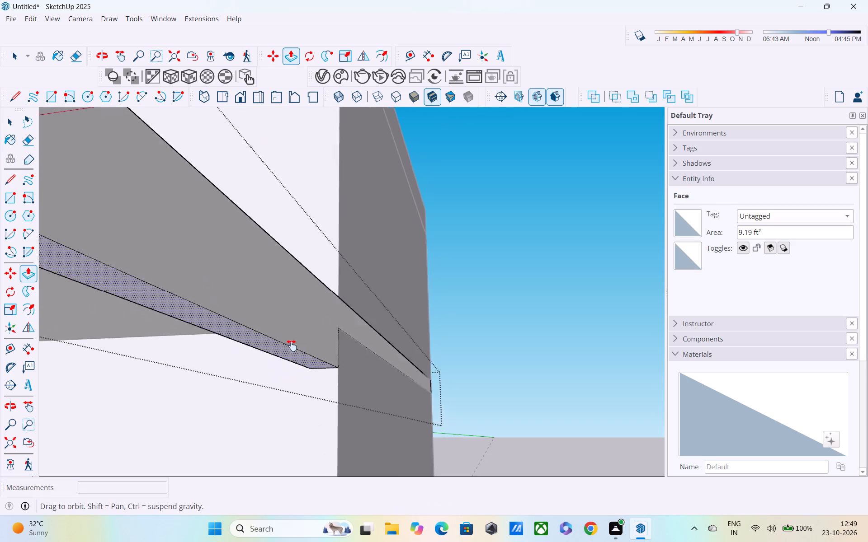
{"action": "middle_click_drag", "start_coordinate": [292, 346], "coordinate": [332, 290], "text": "shift"}
{"action": "scroll", "coordinate": [332, 289], "scroll_direction": "down", "scroll_amount": 6}
{"action": "middle_click_drag", "start_coordinate": [356, 329], "coordinate": [362, 252]}
{"action": "scroll", "coordinate": [363, 253], "scroll_direction": "down", "scroll_amount": 3}
{"action": "middle_click_drag", "start_coordinate": [365, 280], "coordinate": [329, 299]}
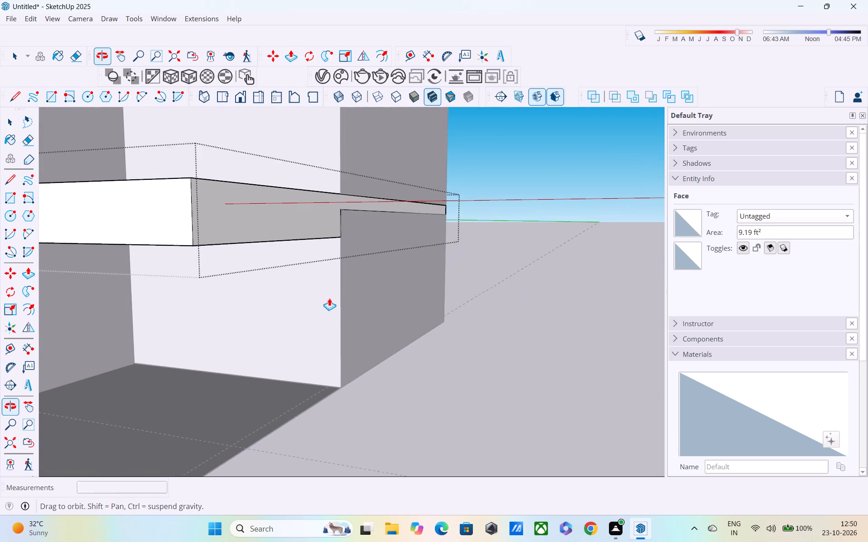
{"action": "scroll", "coordinate": [332, 307], "scroll_direction": "down", "scroll_amount": 3}
{"action": "left_click", "coordinate": [309, 269]}
{"action": "middle_click_drag", "start_coordinate": [300, 255], "coordinate": [300, 244]}
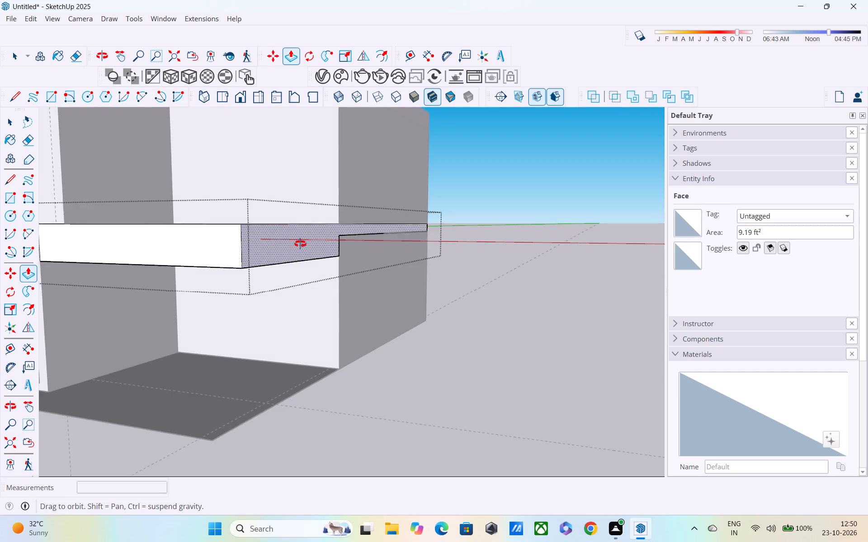
{"action": "middle_click_drag", "start_coordinate": [300, 244], "coordinate": [315, 112]}
{"action": "left_click", "coordinate": [303, 191]}
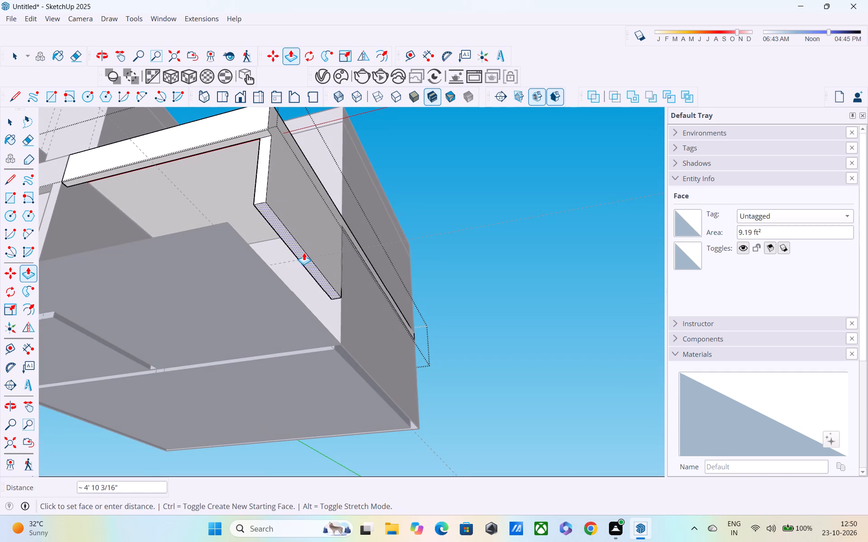
{"action": "middle_click_drag", "start_coordinate": [304, 252], "coordinate": [279, 379]}
{"action": "left_click", "coordinate": [278, 393]}
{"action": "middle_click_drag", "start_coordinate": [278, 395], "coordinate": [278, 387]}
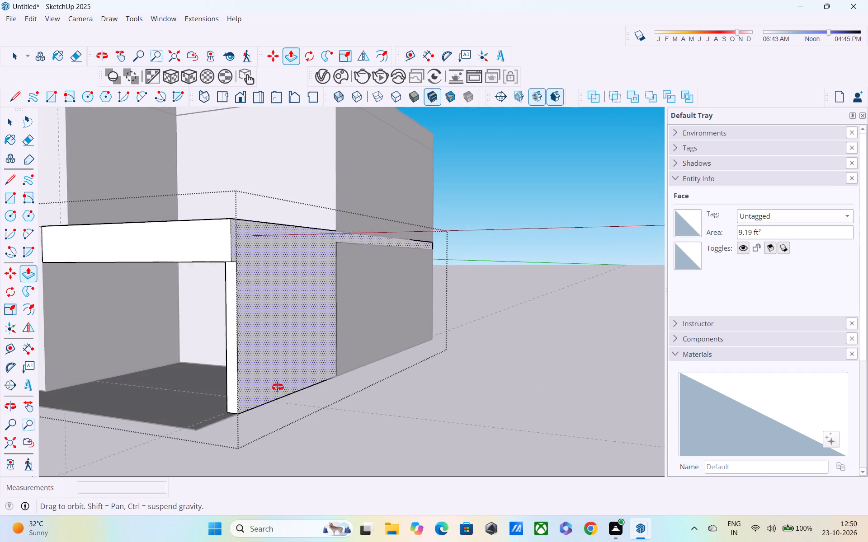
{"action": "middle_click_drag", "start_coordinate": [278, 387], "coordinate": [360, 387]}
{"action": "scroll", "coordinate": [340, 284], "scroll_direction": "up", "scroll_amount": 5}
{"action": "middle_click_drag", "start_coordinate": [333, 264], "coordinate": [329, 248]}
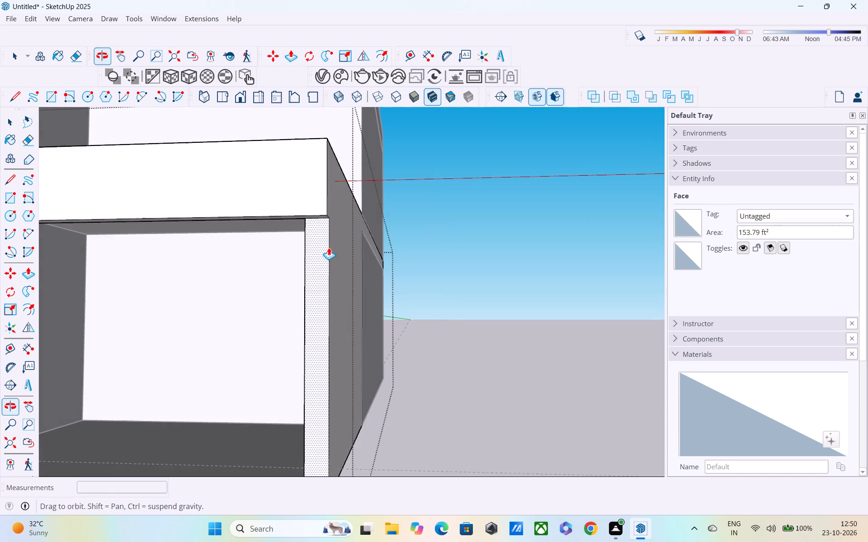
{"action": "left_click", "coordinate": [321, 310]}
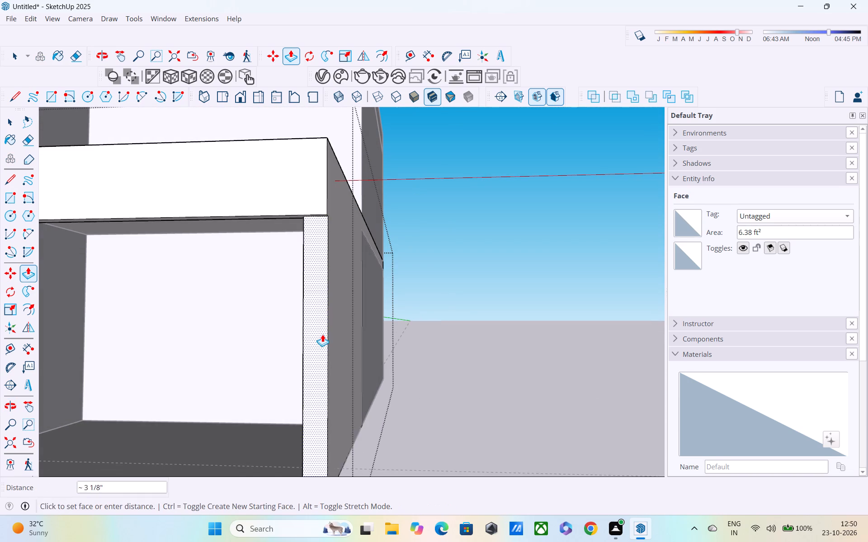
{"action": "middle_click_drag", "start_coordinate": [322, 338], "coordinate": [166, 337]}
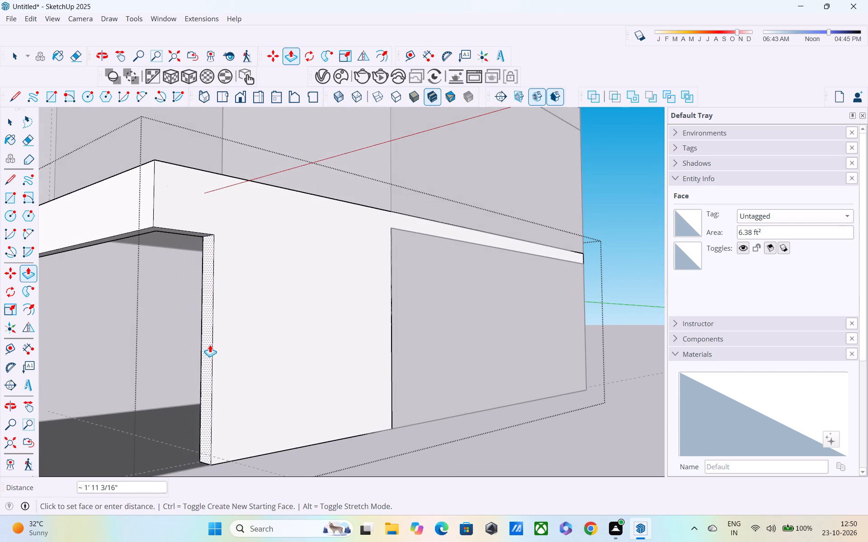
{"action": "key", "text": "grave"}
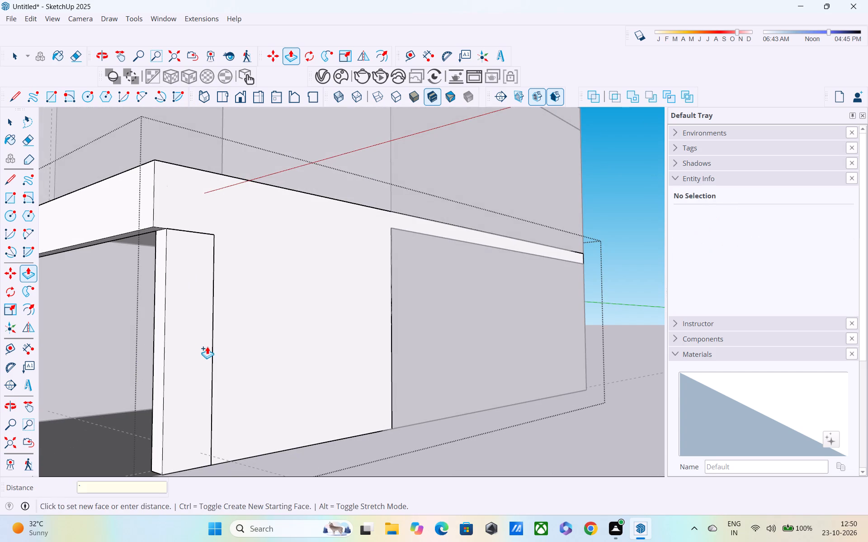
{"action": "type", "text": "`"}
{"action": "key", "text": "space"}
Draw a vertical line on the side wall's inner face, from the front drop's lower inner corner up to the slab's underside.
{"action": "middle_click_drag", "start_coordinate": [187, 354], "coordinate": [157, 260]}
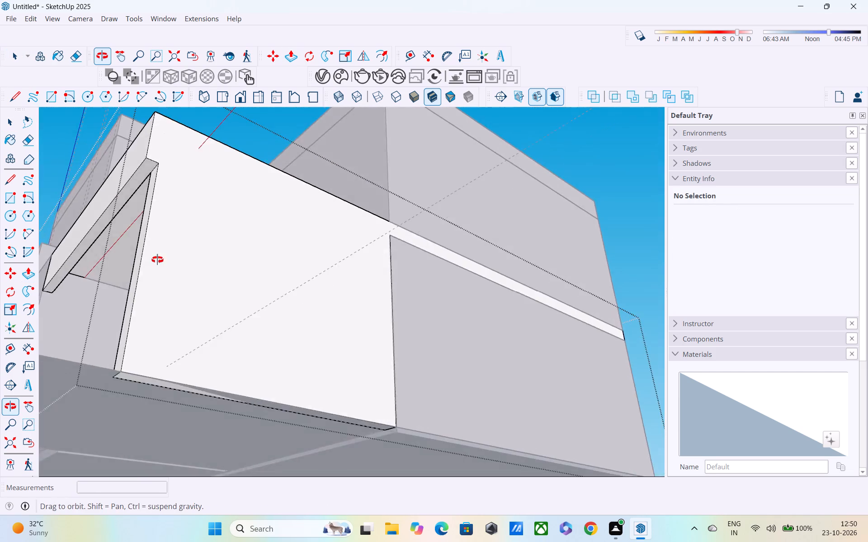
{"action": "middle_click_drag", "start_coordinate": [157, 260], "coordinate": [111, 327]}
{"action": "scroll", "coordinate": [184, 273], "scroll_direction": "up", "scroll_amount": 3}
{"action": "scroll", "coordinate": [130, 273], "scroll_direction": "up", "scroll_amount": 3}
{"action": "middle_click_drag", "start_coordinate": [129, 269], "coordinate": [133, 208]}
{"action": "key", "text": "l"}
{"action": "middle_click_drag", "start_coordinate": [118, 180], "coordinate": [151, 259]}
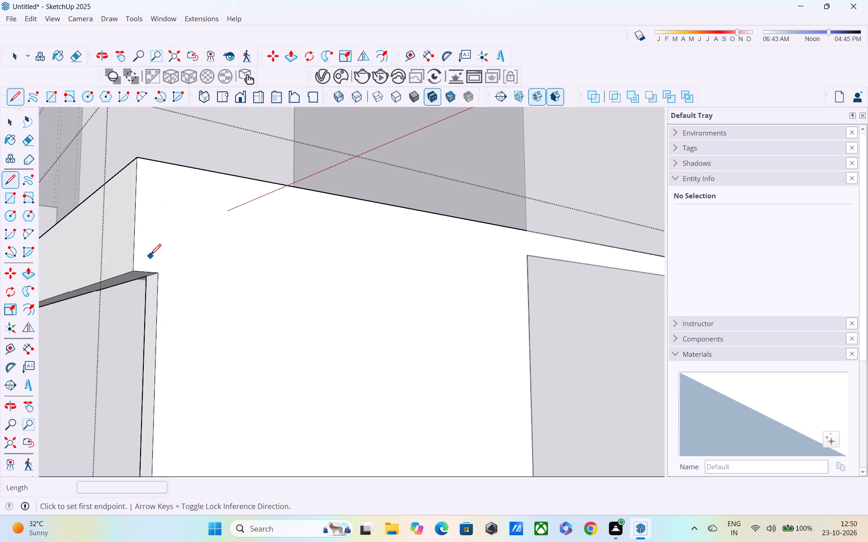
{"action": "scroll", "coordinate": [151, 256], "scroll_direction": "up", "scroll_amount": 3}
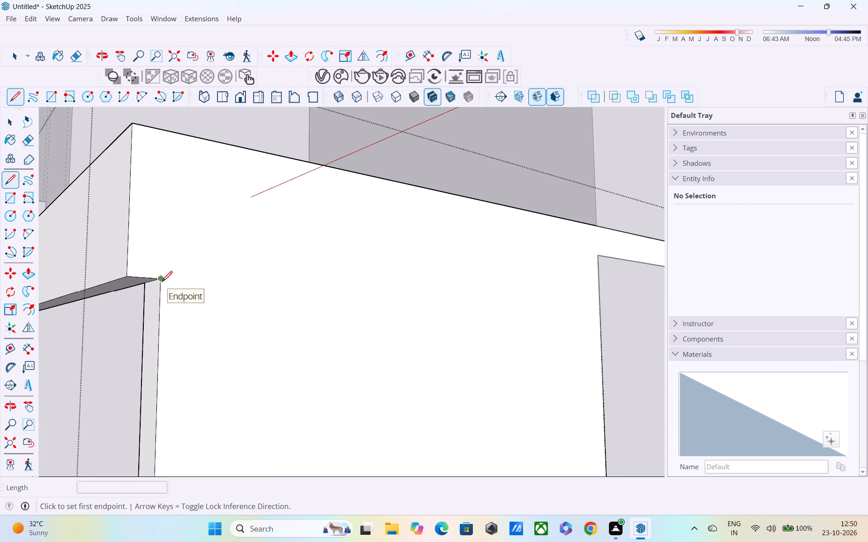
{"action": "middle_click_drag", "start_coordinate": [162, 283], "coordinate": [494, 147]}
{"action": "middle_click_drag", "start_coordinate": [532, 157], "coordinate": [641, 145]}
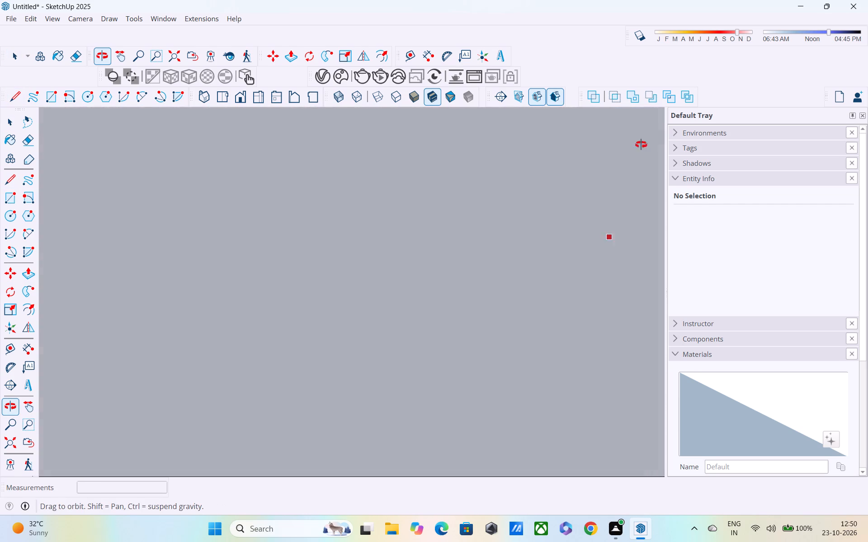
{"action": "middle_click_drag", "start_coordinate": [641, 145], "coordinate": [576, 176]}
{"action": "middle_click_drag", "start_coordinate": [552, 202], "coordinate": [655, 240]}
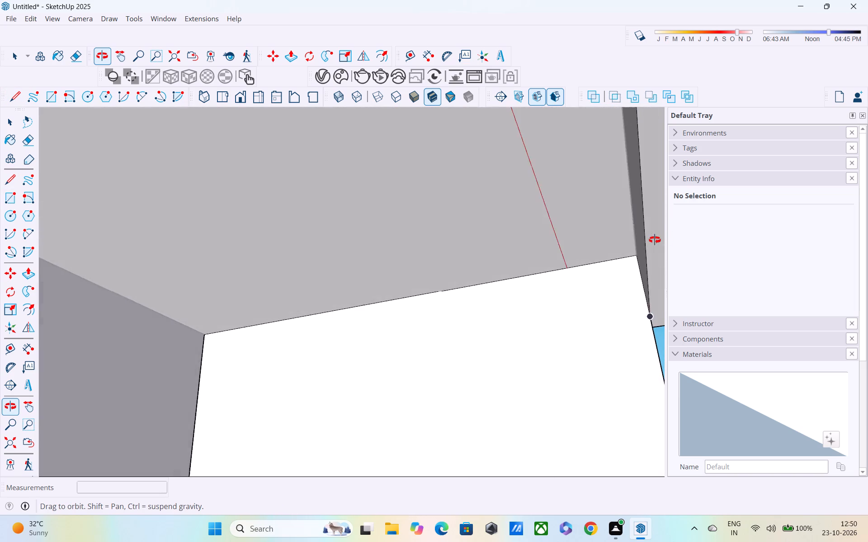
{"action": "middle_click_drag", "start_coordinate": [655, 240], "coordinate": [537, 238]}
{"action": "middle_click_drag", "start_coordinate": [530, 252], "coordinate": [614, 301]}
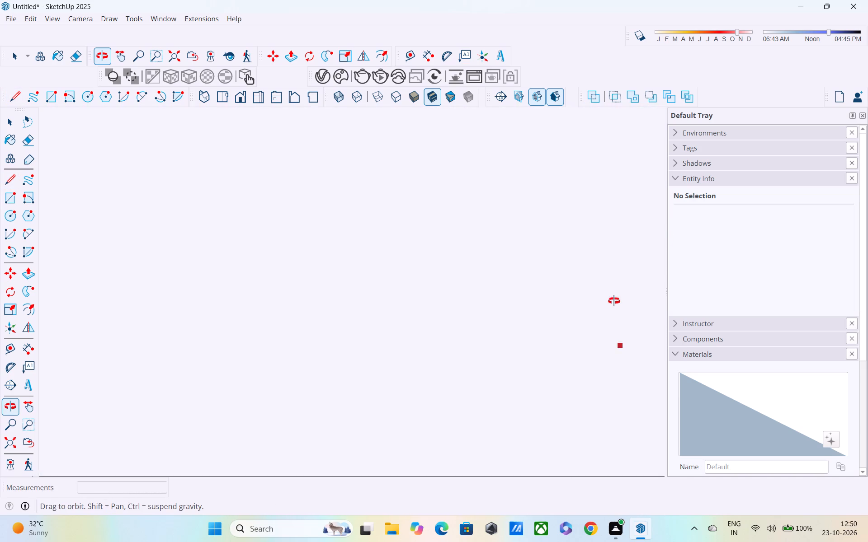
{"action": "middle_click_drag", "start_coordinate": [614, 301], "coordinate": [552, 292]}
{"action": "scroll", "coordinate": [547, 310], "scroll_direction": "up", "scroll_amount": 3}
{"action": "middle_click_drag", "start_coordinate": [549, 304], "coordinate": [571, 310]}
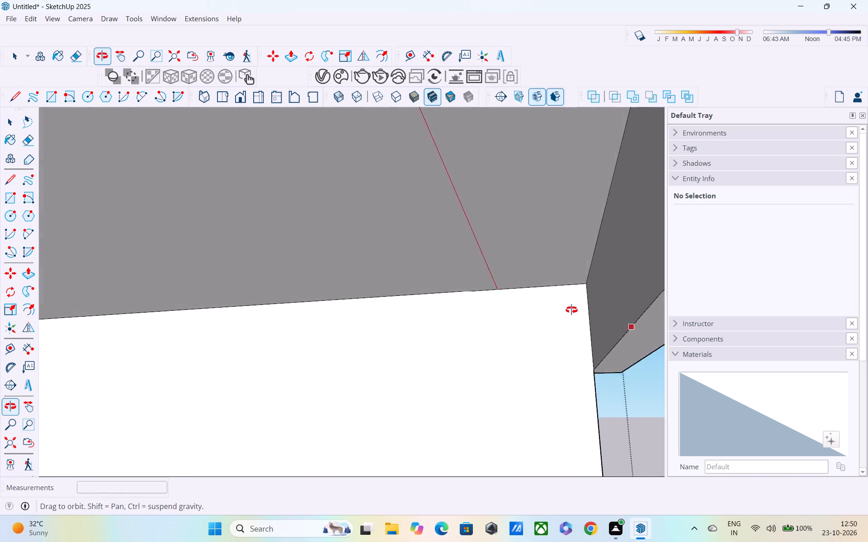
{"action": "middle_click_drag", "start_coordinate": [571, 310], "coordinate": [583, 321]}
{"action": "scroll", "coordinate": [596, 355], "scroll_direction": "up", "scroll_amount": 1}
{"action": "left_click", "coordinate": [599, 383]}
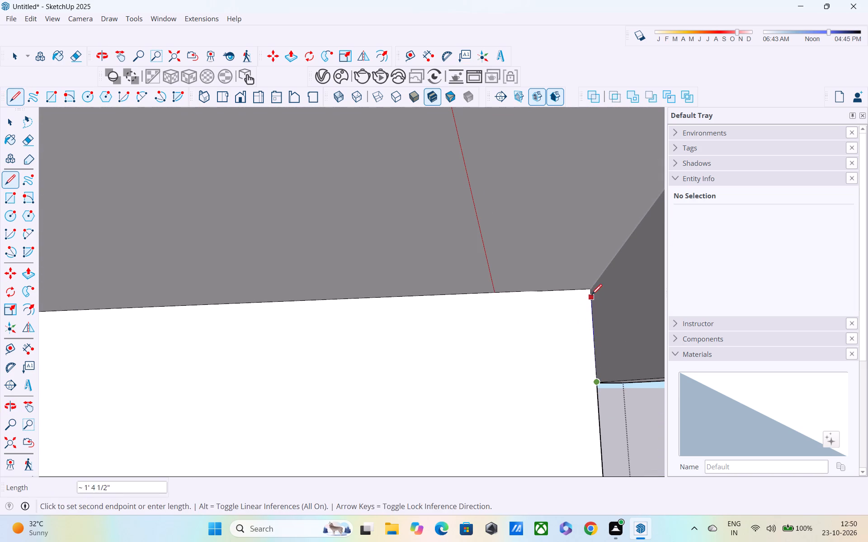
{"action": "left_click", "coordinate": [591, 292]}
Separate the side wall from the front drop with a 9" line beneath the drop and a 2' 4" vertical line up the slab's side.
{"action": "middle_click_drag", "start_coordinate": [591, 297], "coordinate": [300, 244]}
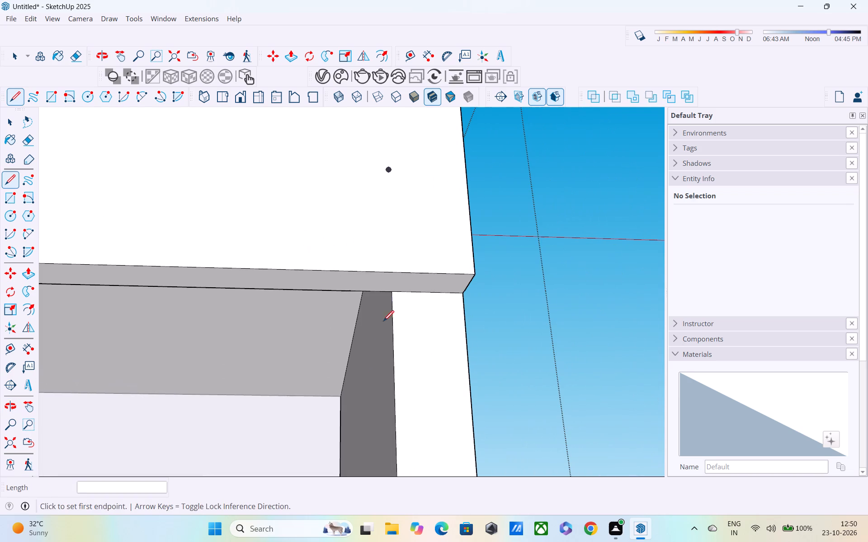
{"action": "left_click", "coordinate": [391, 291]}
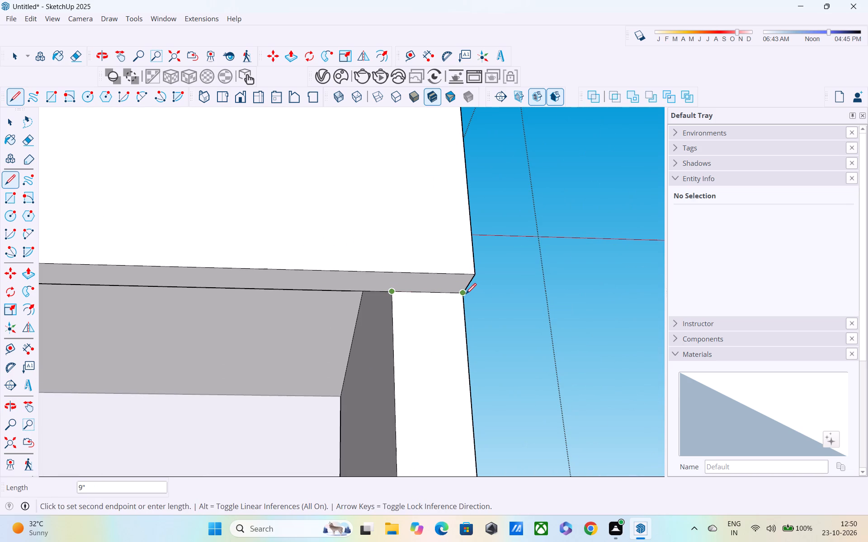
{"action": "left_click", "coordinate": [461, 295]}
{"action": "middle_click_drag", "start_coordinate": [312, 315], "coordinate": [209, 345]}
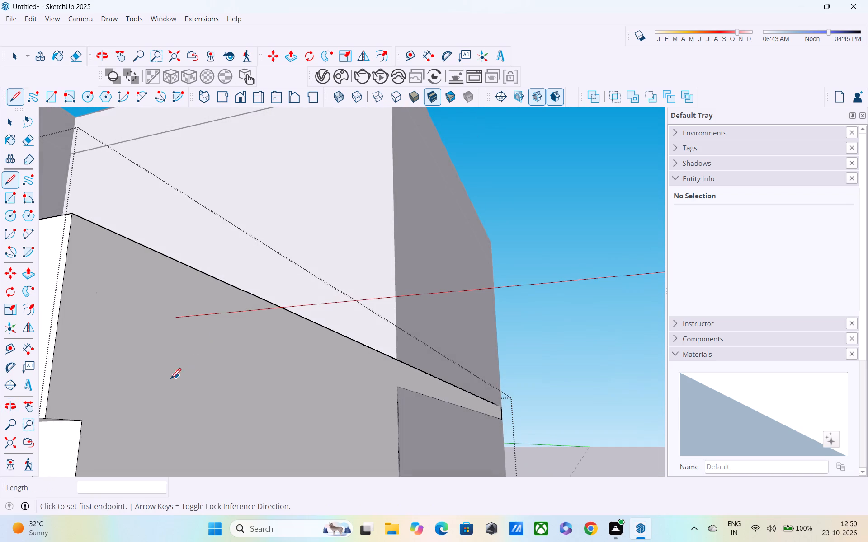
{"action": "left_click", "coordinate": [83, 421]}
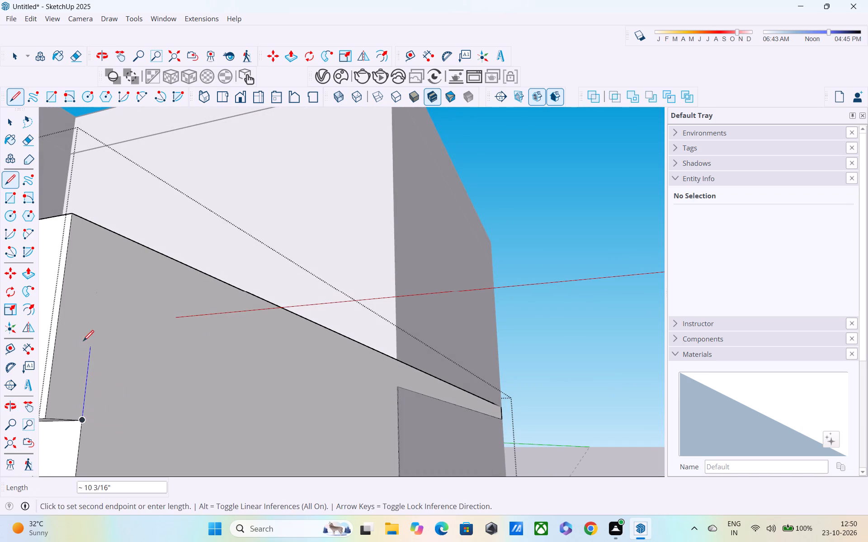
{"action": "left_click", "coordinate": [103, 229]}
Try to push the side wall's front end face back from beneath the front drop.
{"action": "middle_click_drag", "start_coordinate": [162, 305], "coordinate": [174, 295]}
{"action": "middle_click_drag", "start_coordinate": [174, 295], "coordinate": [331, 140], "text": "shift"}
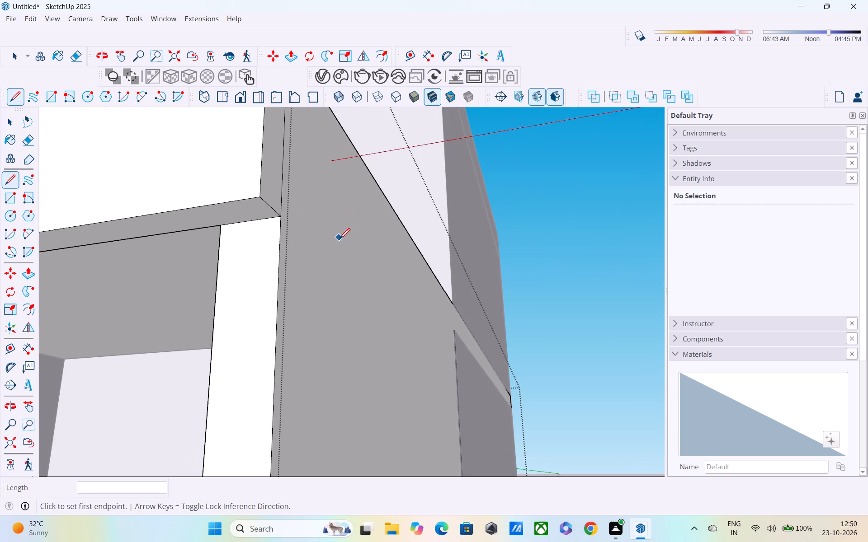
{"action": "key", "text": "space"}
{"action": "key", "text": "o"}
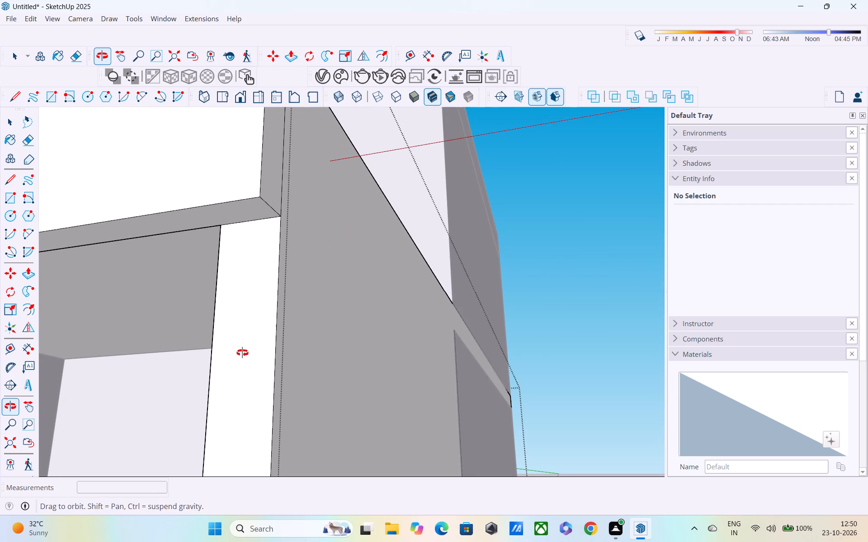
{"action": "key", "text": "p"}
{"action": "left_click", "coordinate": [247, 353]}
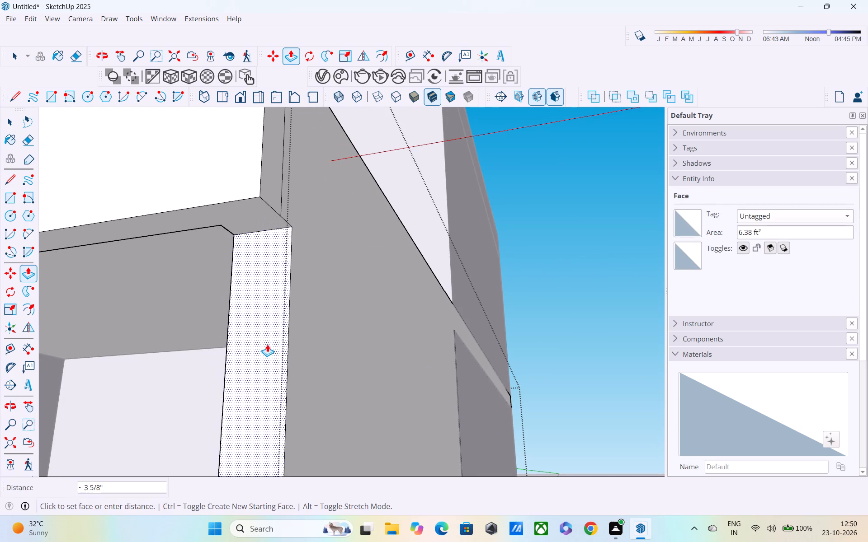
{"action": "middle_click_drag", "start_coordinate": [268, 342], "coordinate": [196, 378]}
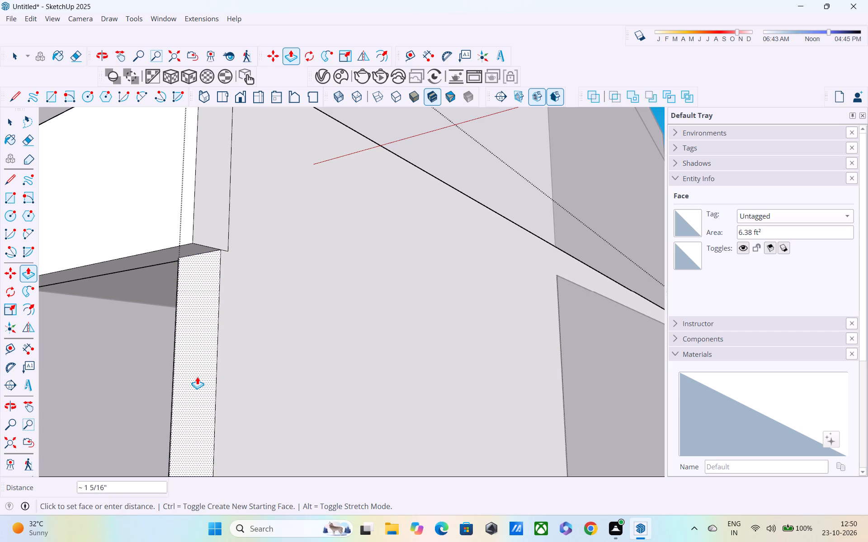
Undo the side wall's extrusions, back to the flat 9" strip outlined on the slab's underside.
{"action": "key", "text": "ctrl+z"}
{"action": "key", "text": "ctrl+z"}
{"action": "middle_click_drag", "start_coordinate": [226, 346], "coordinate": [203, 295]}
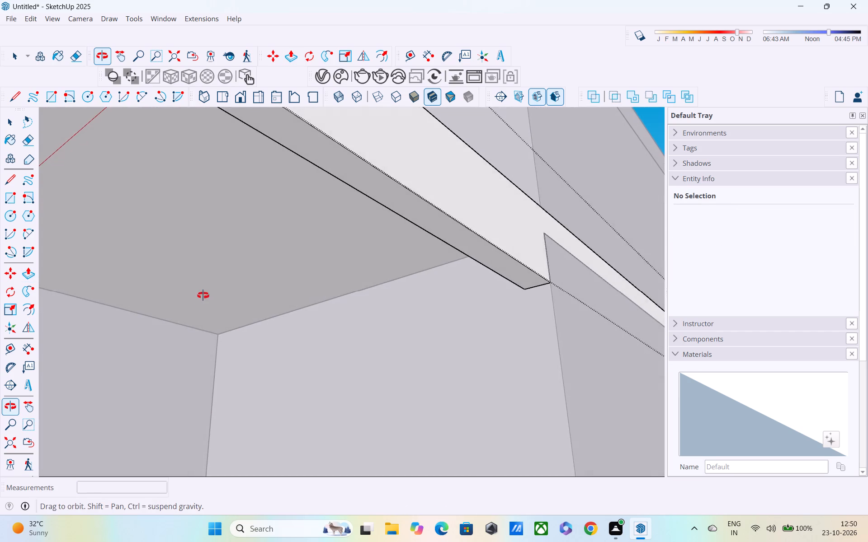
{"action": "middle_click_drag", "start_coordinate": [203, 295], "coordinate": [203, 296]}
{"action": "middle_click_drag", "start_coordinate": [212, 308], "coordinate": [322, 358], "text": "shift"}
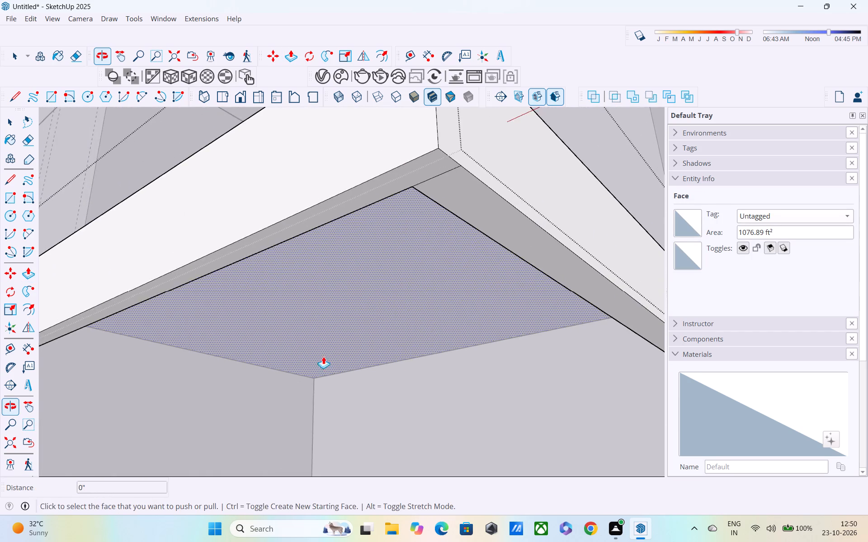
{"action": "scroll", "coordinate": [453, 262], "scroll_direction": "down", "scroll_amount": 3}
{"action": "middle_click_drag", "start_coordinate": [453, 262], "coordinate": [269, 310]}
{"action": "scroll", "coordinate": [218, 311], "scroll_direction": "up", "scroll_amount": 4}
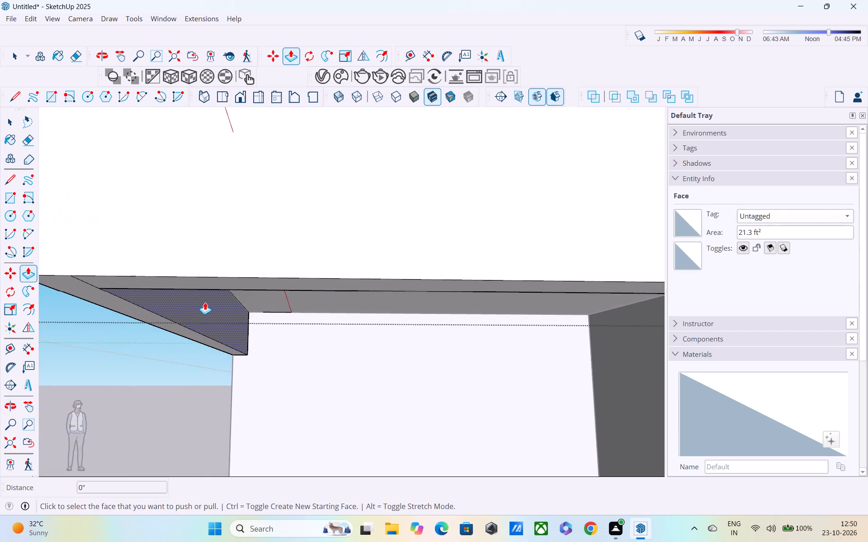
{"action": "middle_click_drag", "start_coordinate": [205, 299], "coordinate": [235, 293]}
{"action": "key", "text": "z"}
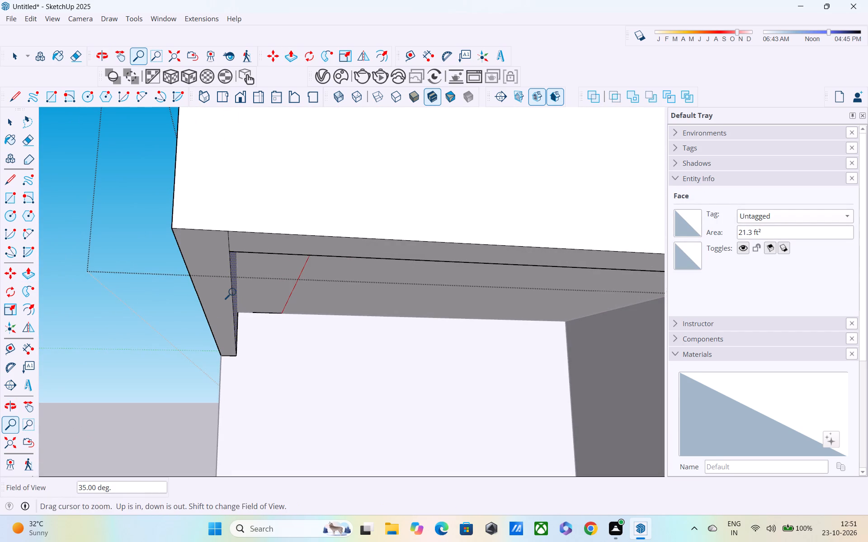
{"action": "key", "text": "ctrl+z"}
Draw a 10" vertical line on the slab's open side, in line with the upper wall's front corner, and continue it across the underside strip.
{"action": "middle_click_drag", "start_coordinate": [241, 290], "coordinate": [231, 324]}
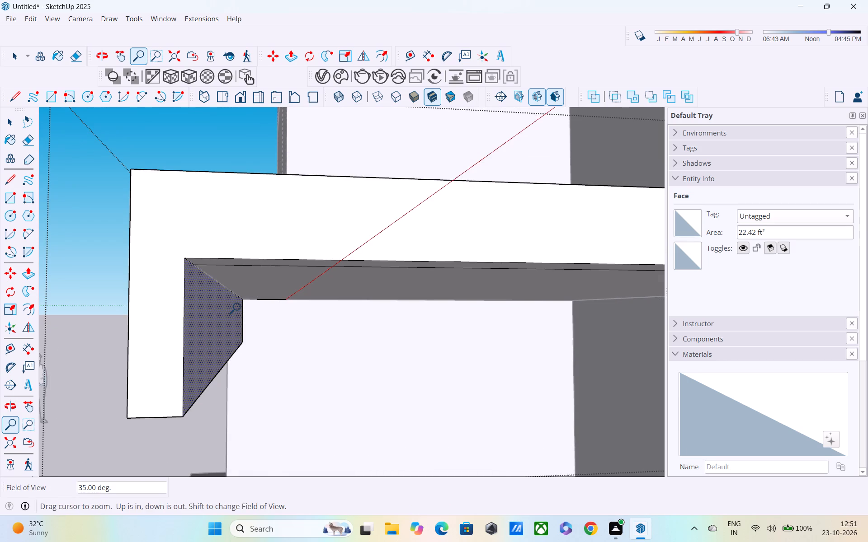
{"action": "scroll", "coordinate": [241, 309], "scroll_direction": "down", "scroll_amount": 5}
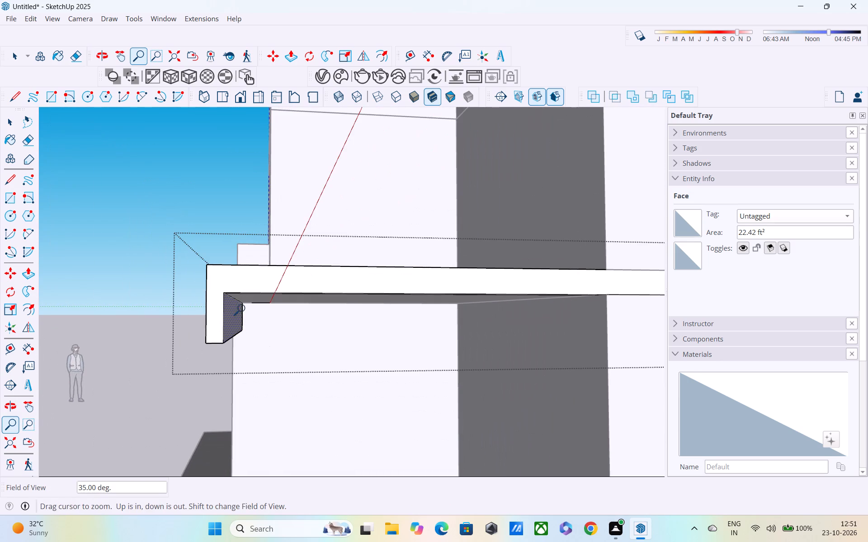
{"action": "key", "text": "l"}
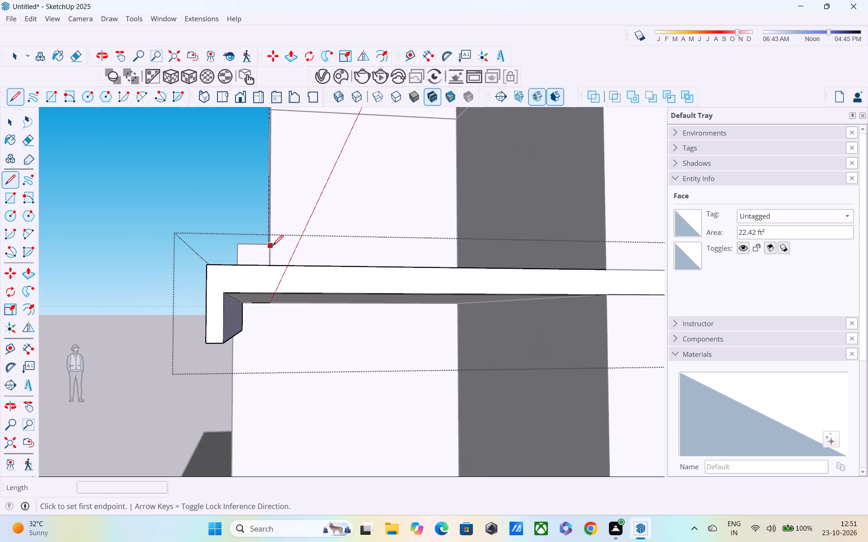
{"action": "middle_click_drag", "start_coordinate": [270, 263], "coordinate": [274, 292]}
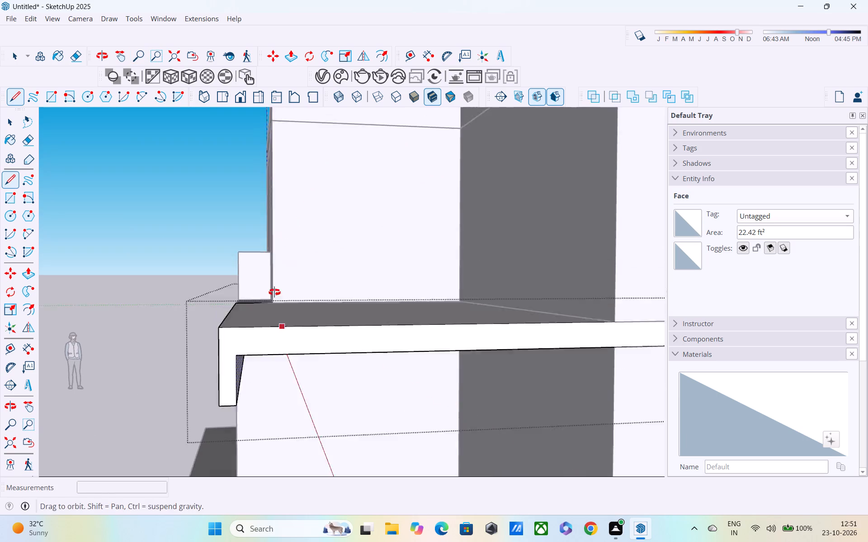
{"action": "middle_click_drag", "start_coordinate": [274, 292], "coordinate": [275, 312]}
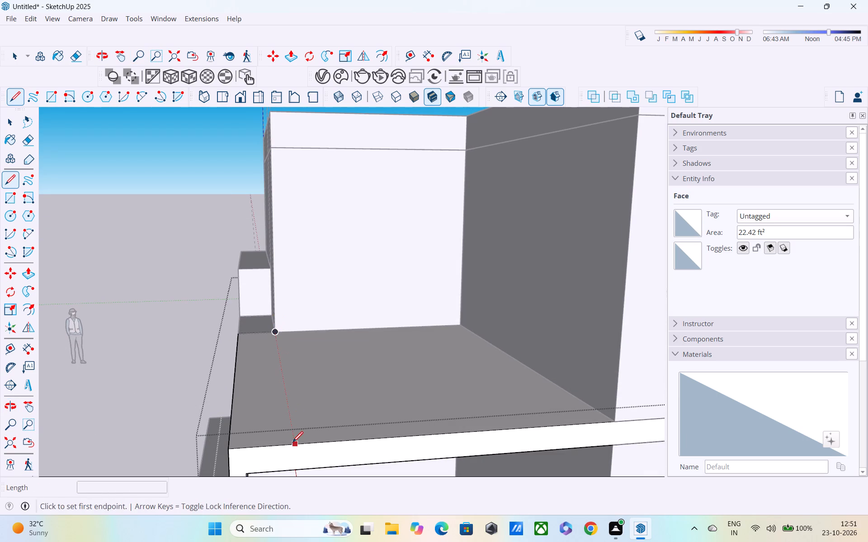
{"action": "left_click", "coordinate": [292, 444]}
{"action": "middle_click_drag", "start_coordinate": [292, 445], "coordinate": [288, 341]}
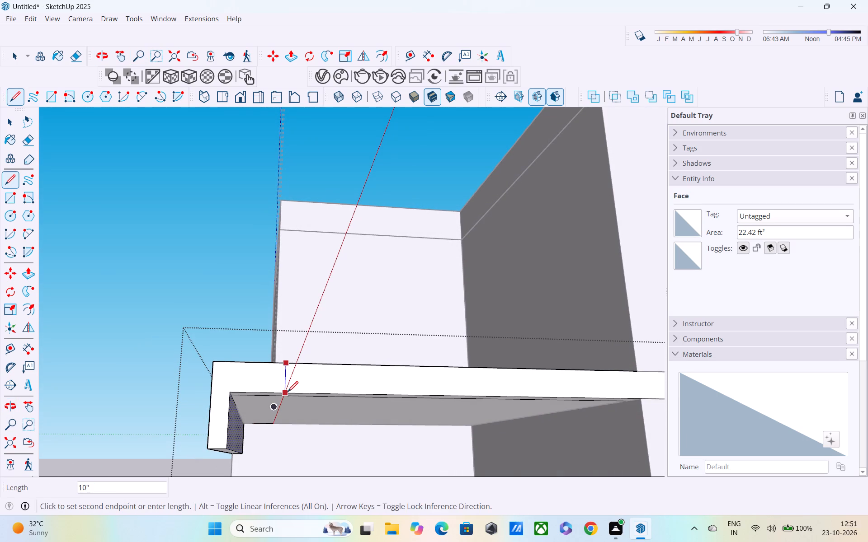
{"action": "left_click", "coordinate": [288, 393]}
{"action": "middle_click_drag", "start_coordinate": [287, 392], "coordinate": [285, 278]}
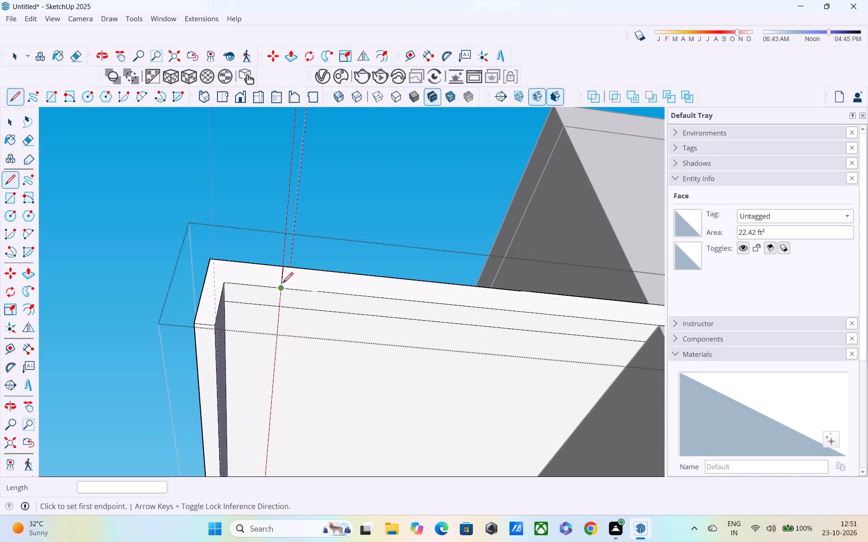
{"action": "left_click", "coordinate": [281, 287]}
{"action": "left_click", "coordinate": [278, 308]}
Pull the underside strip behind the dividing line down 10' to ground level to form the 9" side wall set back from the front drop.
{"action": "middle_click_drag", "start_coordinate": [278, 311], "coordinate": [274, 332]}
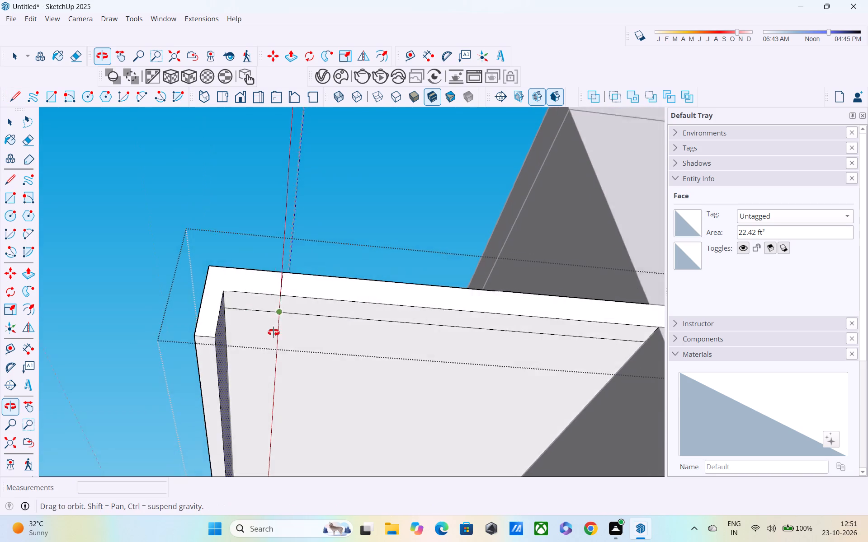
{"action": "middle_click_drag", "start_coordinate": [274, 332], "coordinate": [178, 372]}
{"action": "key", "text": "p"}
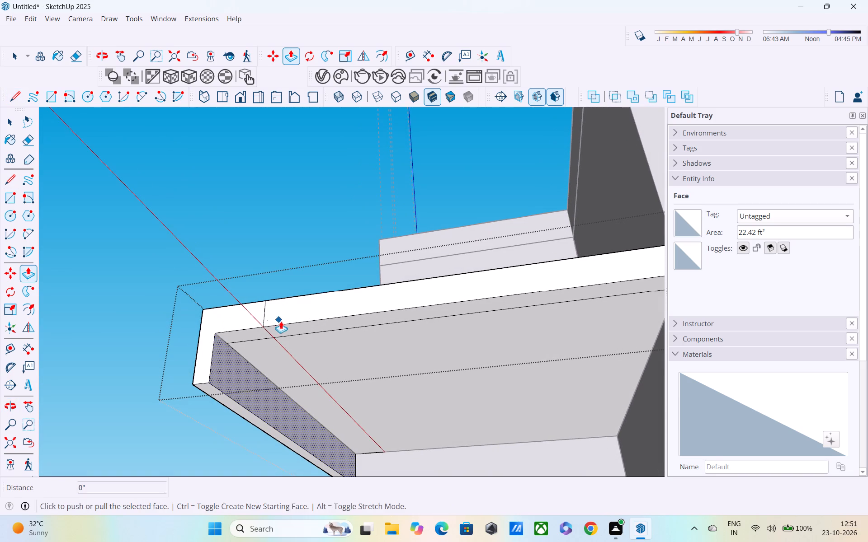
{"action": "key", "text": "p"}
{"action": "left_click", "coordinate": [301, 323]}
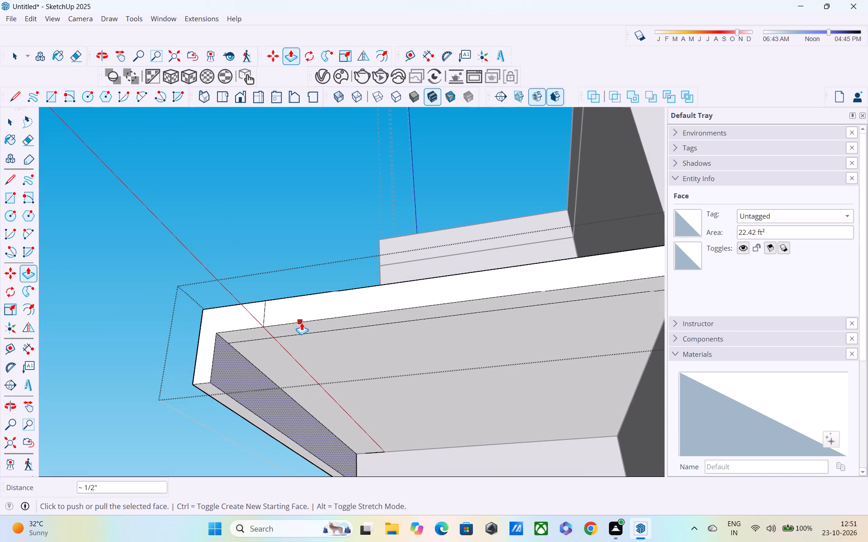
{"action": "key", "text": "Escape"}
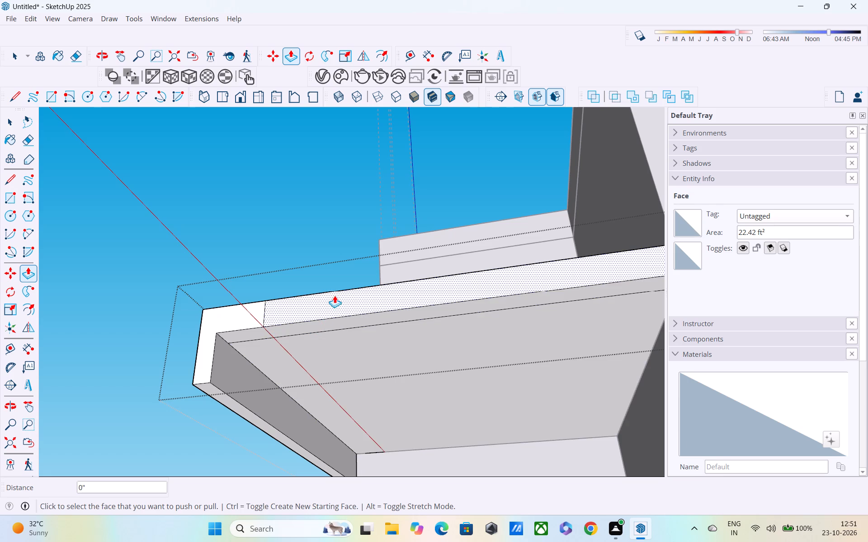
{"action": "left_click", "coordinate": [340, 322]}
{"action": "scroll", "coordinate": [343, 355], "scroll_direction": "down", "scroll_amount": 6}
{"action": "middle_click_drag", "start_coordinate": [348, 360], "coordinate": [358, 243]}
{"action": "middle_click_drag", "start_coordinate": [384, 301], "coordinate": [576, 456]}
{"action": "left_click", "coordinate": [445, 451]}
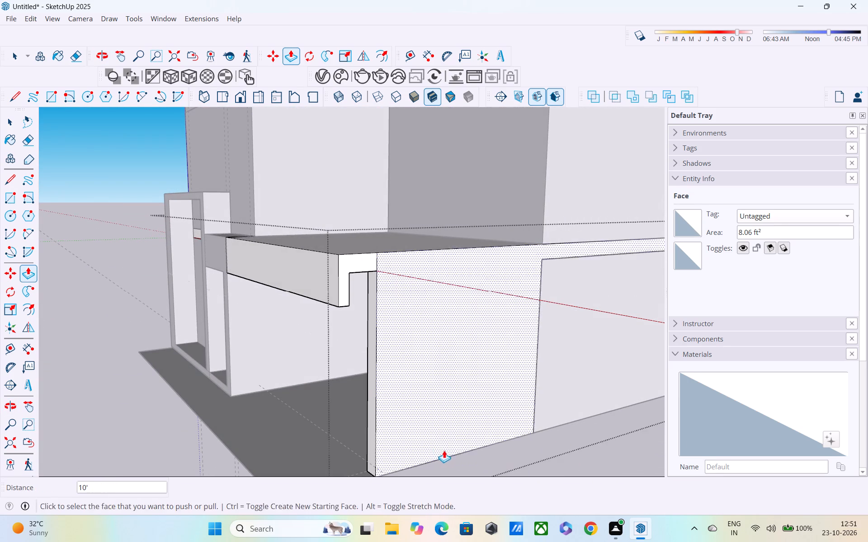
Examine the set-back side wall and the front drop from the side, the front and below.
{"action": "middle_click_drag", "start_coordinate": [438, 443], "coordinate": [647, 403]}
{"action": "middle_click_drag", "start_coordinate": [577, 378], "coordinate": [220, 420]}
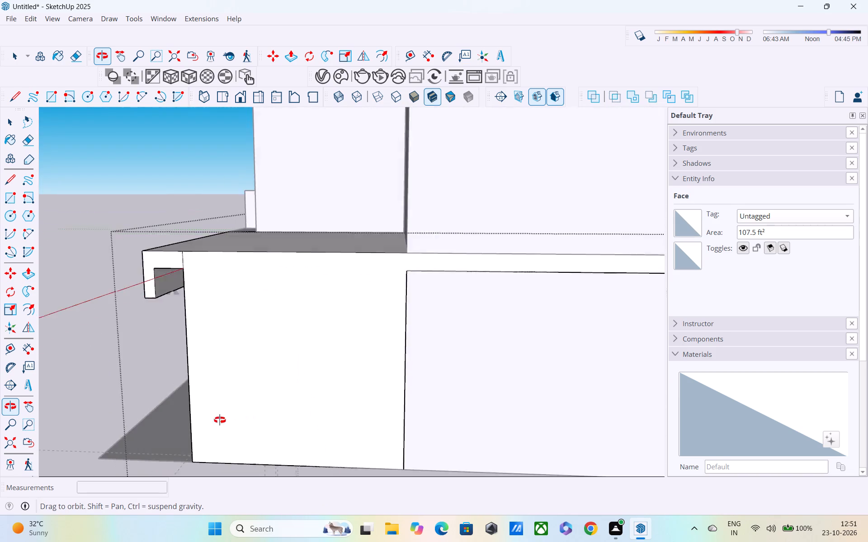
{"action": "middle_click_drag", "start_coordinate": [220, 420], "coordinate": [386, 385]}
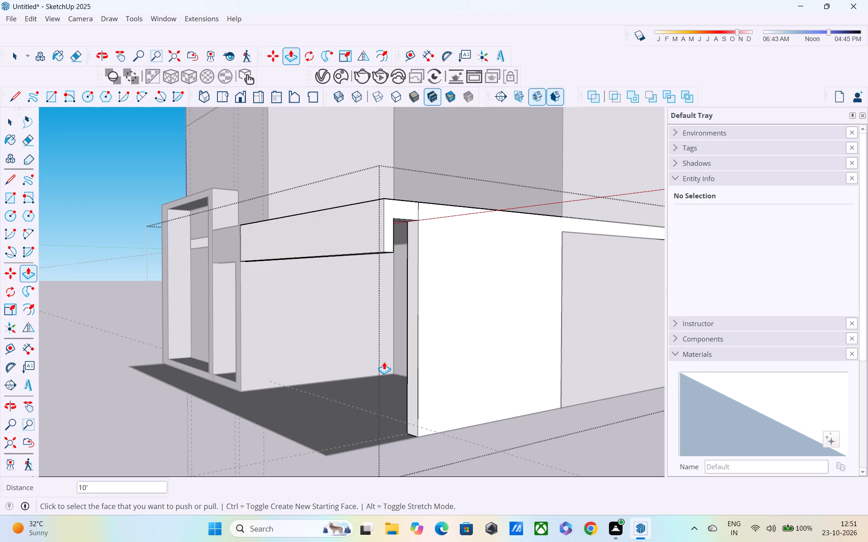
{"action": "middle_click_drag", "start_coordinate": [411, 350], "coordinate": [502, 228]}
{"action": "scroll", "coordinate": [420, 190], "scroll_direction": "up", "scroll_amount": 3}
{"action": "scroll", "coordinate": [419, 154], "scroll_direction": "up", "scroll_amount": 2}
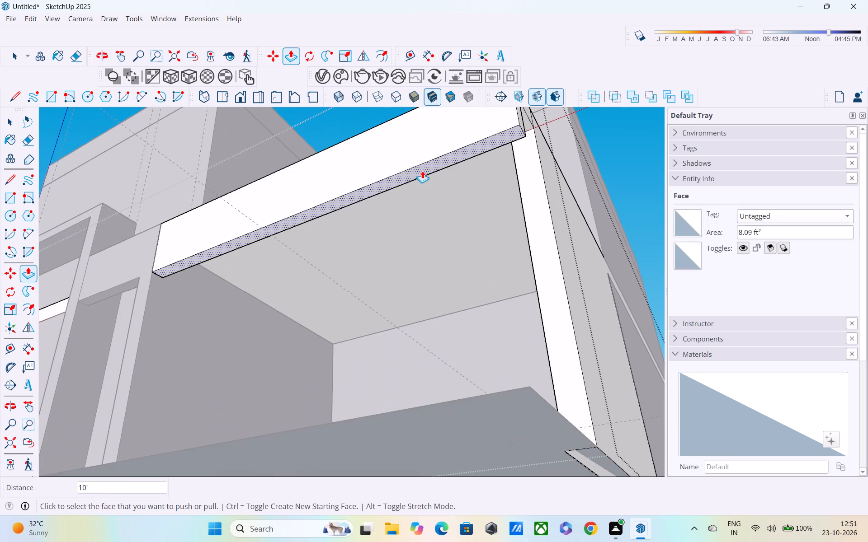
Push the bottom face of the slab's front drop up flush with the slab's underside.
{"action": "left_click", "coordinate": [422, 171]}
{"action": "middle_click_drag", "start_coordinate": [431, 149], "coordinate": [222, 259]}
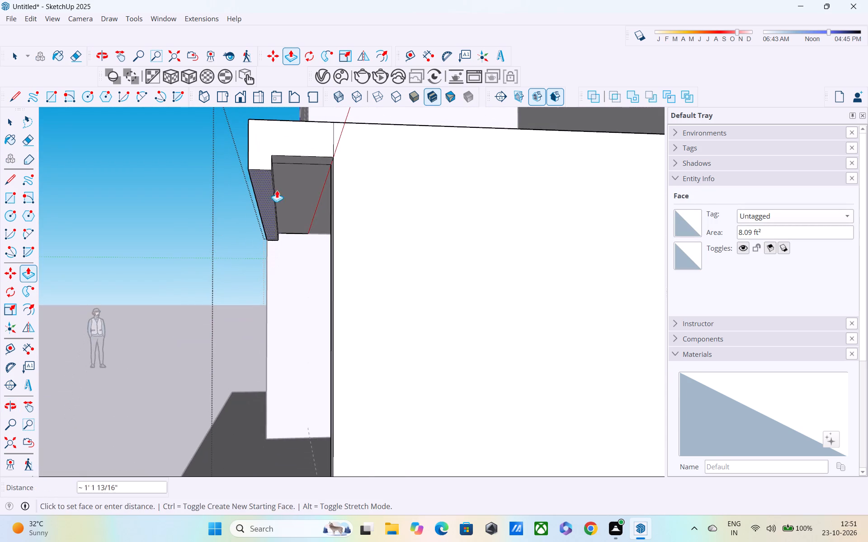
{"action": "left_click", "coordinate": [297, 154]}
Erase the leftover front-drop edge on the slab's underside and the vertical dividing line on the slab's open side.
{"action": "middle_click_drag", "start_coordinate": [316, 186], "coordinate": [423, 142]}
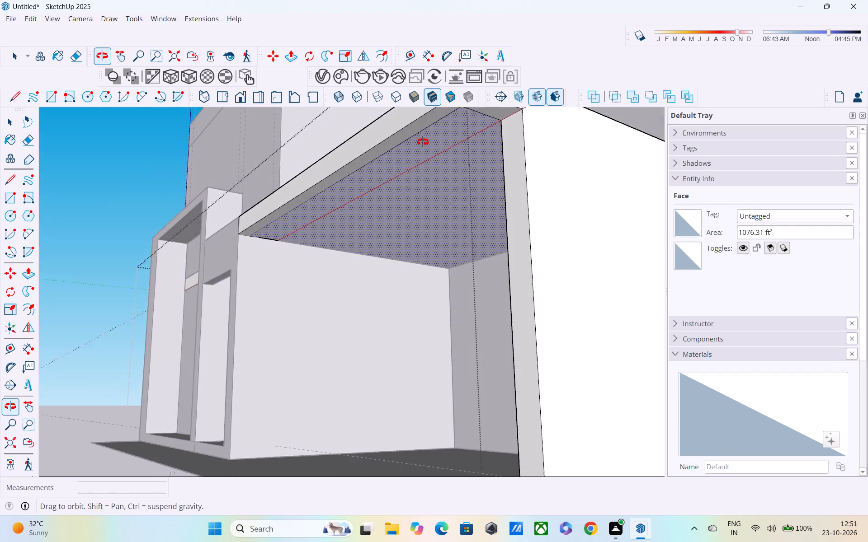
{"action": "middle_click_drag", "start_coordinate": [423, 142], "coordinate": [421, 136]}
{"action": "scroll", "coordinate": [421, 135], "scroll_direction": "up", "scroll_amount": 2}
{"action": "key", "text": "e"}
{"action": "scroll", "coordinate": [395, 132], "scroll_direction": "up", "scroll_amount": 1}
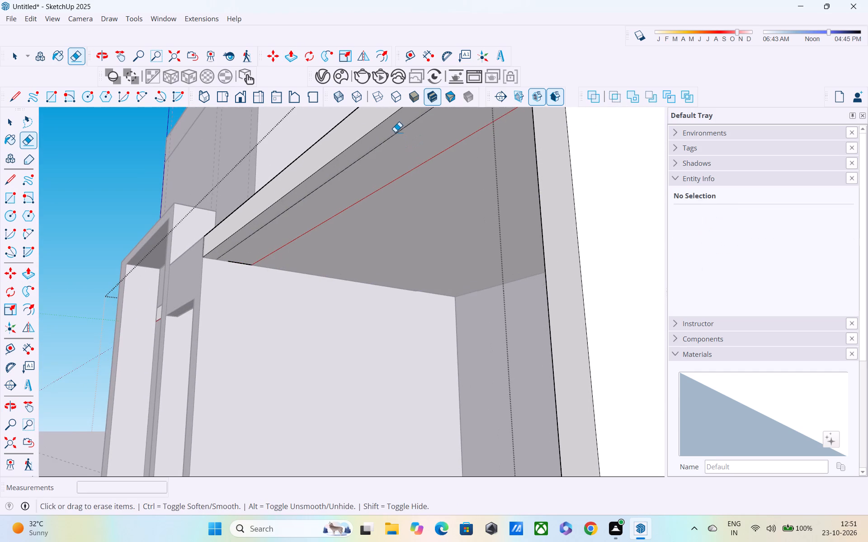
{"action": "left_click", "coordinate": [395, 137]}
{"action": "left_click", "coordinate": [401, 131]}
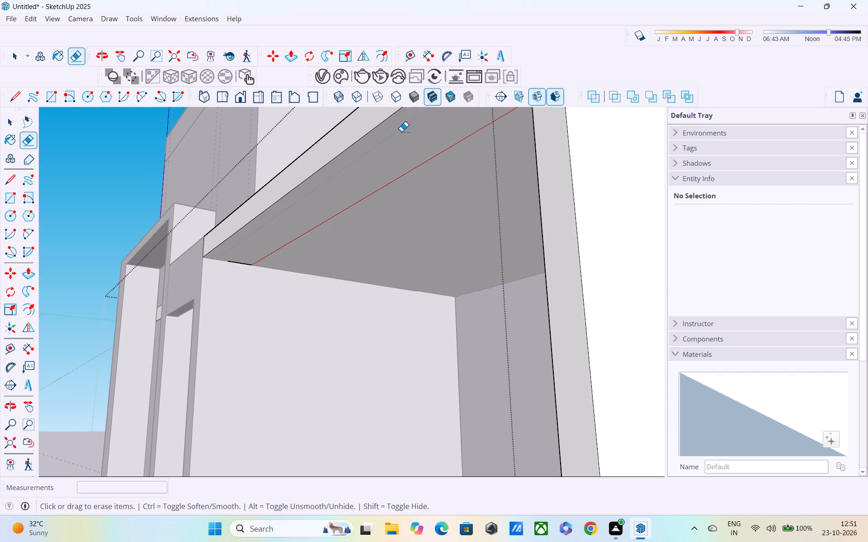
{"action": "scroll", "coordinate": [408, 133], "scroll_direction": "down", "scroll_amount": 3}
{"action": "middle_click_drag", "start_coordinate": [406, 141], "coordinate": [298, 212]}
{"action": "scroll", "coordinate": [293, 225], "scroll_direction": "up", "scroll_amount": 4}
{"action": "middle_click_drag", "start_coordinate": [291, 231], "coordinate": [297, 226]}
{"action": "left_click", "coordinate": [262, 206]}
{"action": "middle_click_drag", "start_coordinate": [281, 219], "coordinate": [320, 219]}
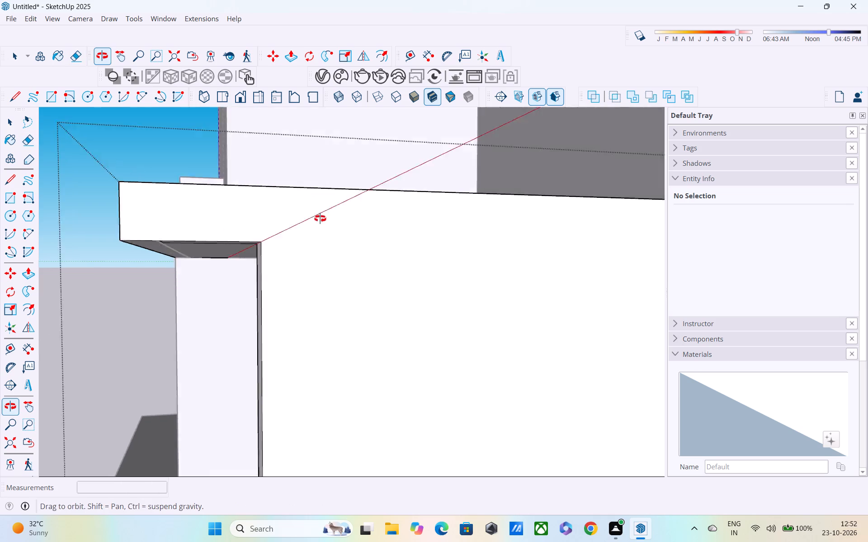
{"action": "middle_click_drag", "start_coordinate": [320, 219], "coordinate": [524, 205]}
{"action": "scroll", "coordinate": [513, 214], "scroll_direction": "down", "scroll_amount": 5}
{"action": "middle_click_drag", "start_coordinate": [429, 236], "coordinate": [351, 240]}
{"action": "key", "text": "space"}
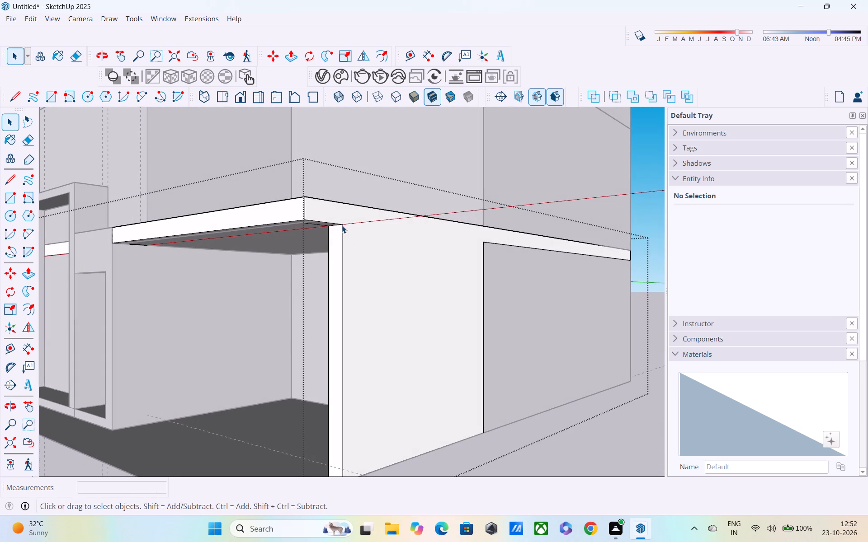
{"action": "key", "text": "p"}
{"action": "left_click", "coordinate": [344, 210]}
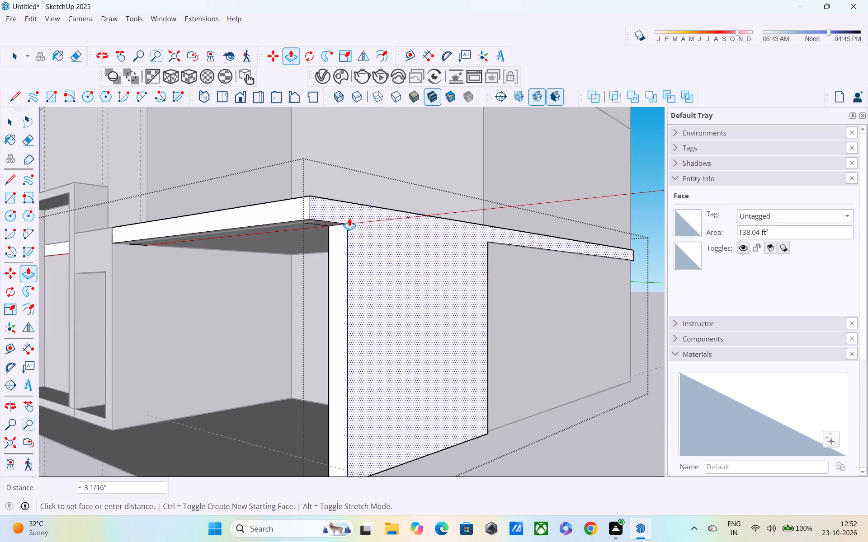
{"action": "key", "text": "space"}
Draw a line about 11' 1" long along the side wall's top, separating the slab's side edge from the wall face.
{"action": "key", "text": "l"}
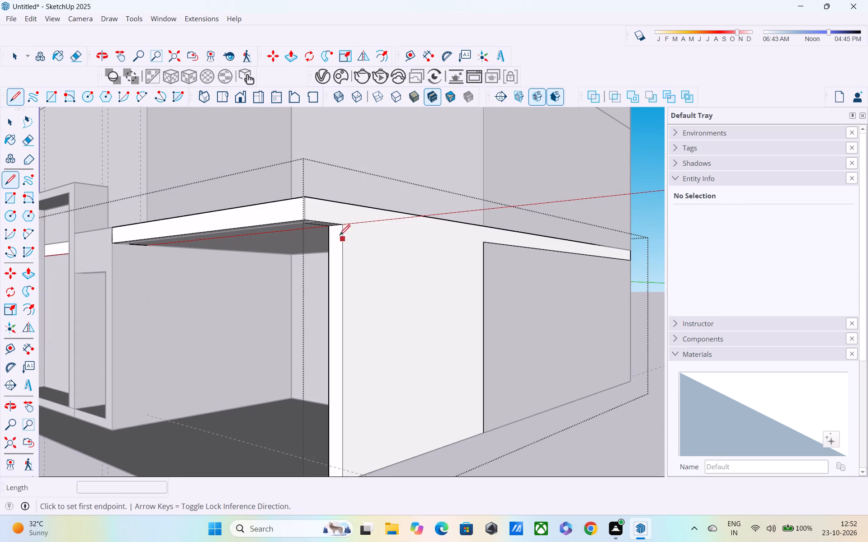
{"action": "left_click", "coordinate": [341, 226]}
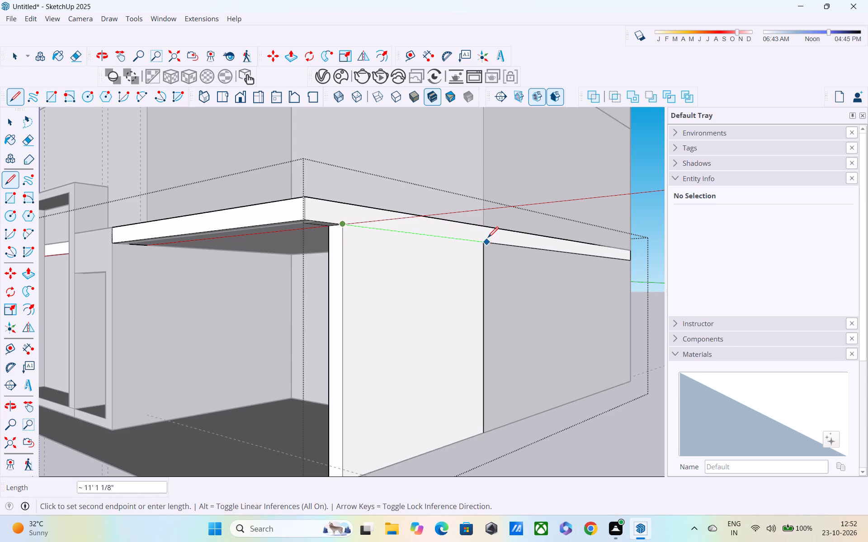
{"action": "left_click", "coordinate": [488, 238]}
Pull the slab's side edge face outward 2' so the slab overhangs the side wall.
{"action": "key", "text": "p"}
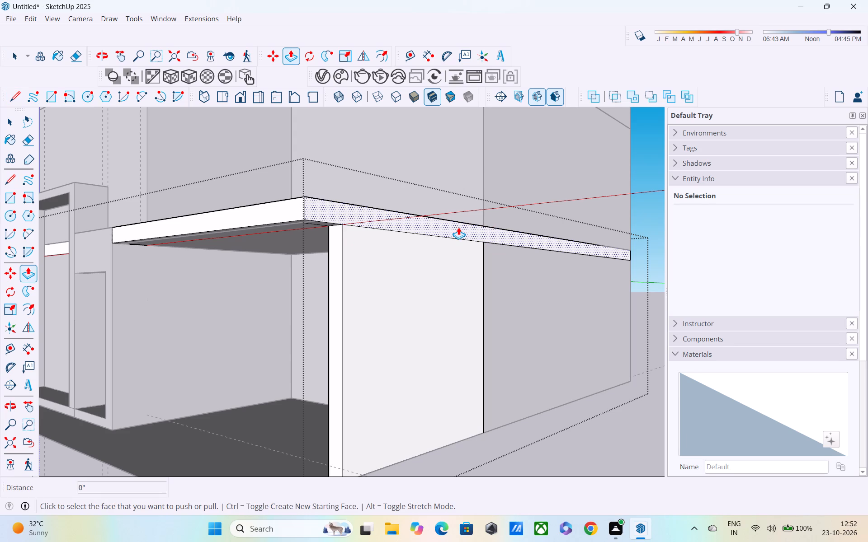
{"action": "left_click", "coordinate": [458, 227]}
{"action": "middle_click_drag", "start_coordinate": [476, 230], "coordinate": [591, 166]}
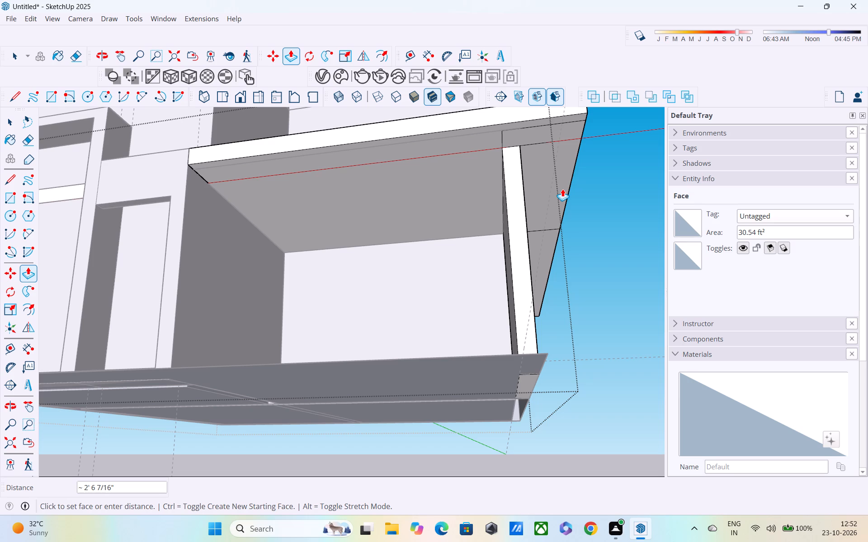
{"action": "type", "text": "2'"}
{"action": "key", "text": "Return"}
Erase the leftover strip outline in front of the side wall on the slab's underside.
{"action": "scroll", "coordinate": [561, 120], "scroll_direction": "up", "scroll_amount": 1}
{"action": "middle_click_drag", "start_coordinate": [551, 126], "coordinate": [508, 190]}
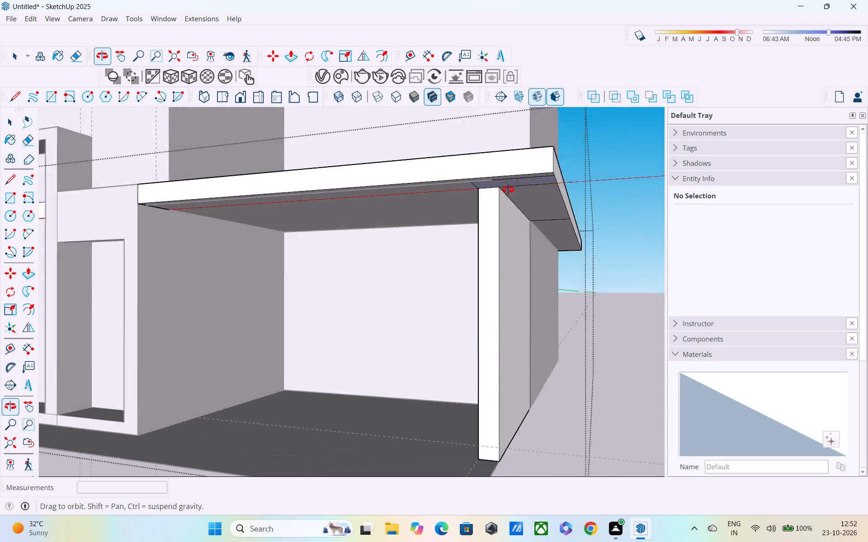
{"action": "middle_click_drag", "start_coordinate": [508, 190], "coordinate": [453, 172]}
{"action": "scroll", "coordinate": [461, 178], "scroll_direction": "up", "scroll_amount": 4}
{"action": "middle_click_drag", "start_coordinate": [461, 165], "coordinate": [544, 170]}
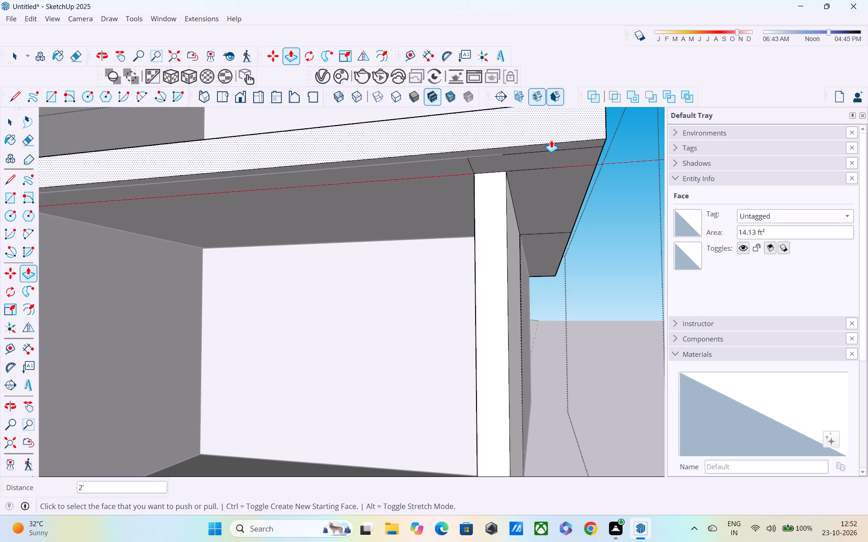
{"action": "scroll", "coordinate": [553, 158], "scroll_direction": "down", "scroll_amount": 1, "text": "shift"}
{"action": "middle_click_drag", "start_coordinate": [553, 158], "coordinate": [473, 230], "text": "shift"}
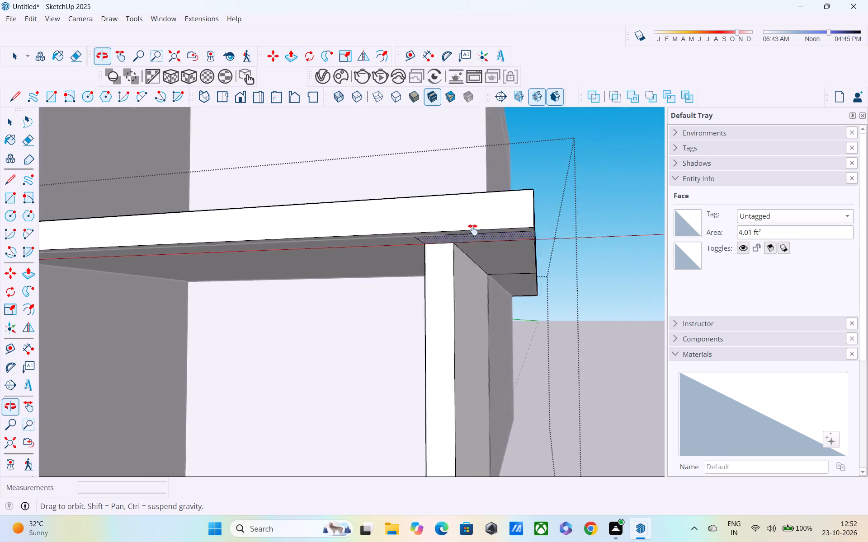
{"action": "middle_click_drag", "start_coordinate": [473, 230], "coordinate": [371, 181], "text": "shift"}
{"action": "scroll", "coordinate": [371, 181], "scroll_direction": "up", "scroll_amount": 1}
{"action": "middle_click_drag", "start_coordinate": [368, 168], "coordinate": [358, 95]}
{"action": "key", "text": "space"}
{"action": "middle_click_drag", "start_coordinate": [373, 155], "coordinate": [385, 185]}
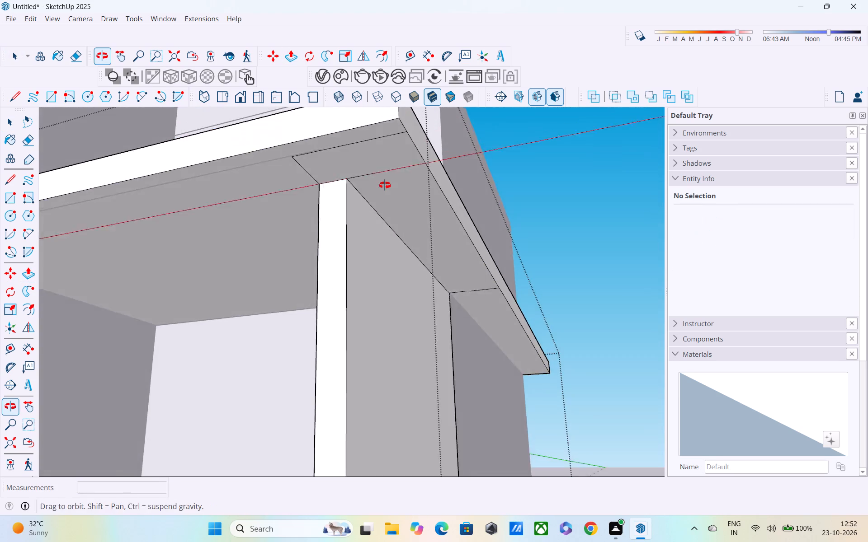
{"action": "middle_click_drag", "start_coordinate": [385, 185], "coordinate": [380, 190]}
{"action": "middle_click_drag", "start_coordinate": [380, 190], "coordinate": [401, 244], "text": "shift"}
{"action": "scroll", "coordinate": [396, 233], "scroll_direction": "up", "scroll_amount": 3}
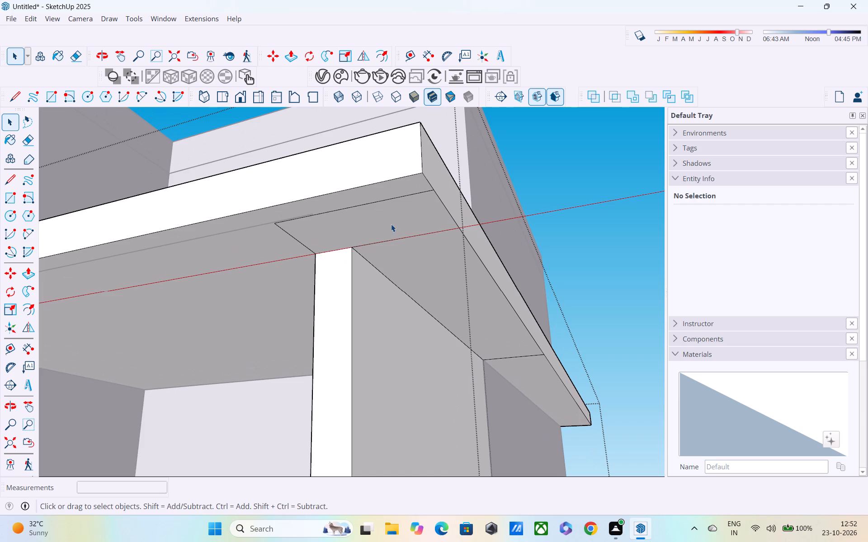
{"action": "key", "text": "e"}
{"action": "scroll", "coordinate": [366, 220], "scroll_direction": "up", "scroll_amount": 3}
{"action": "left_click", "coordinate": [364, 198]}
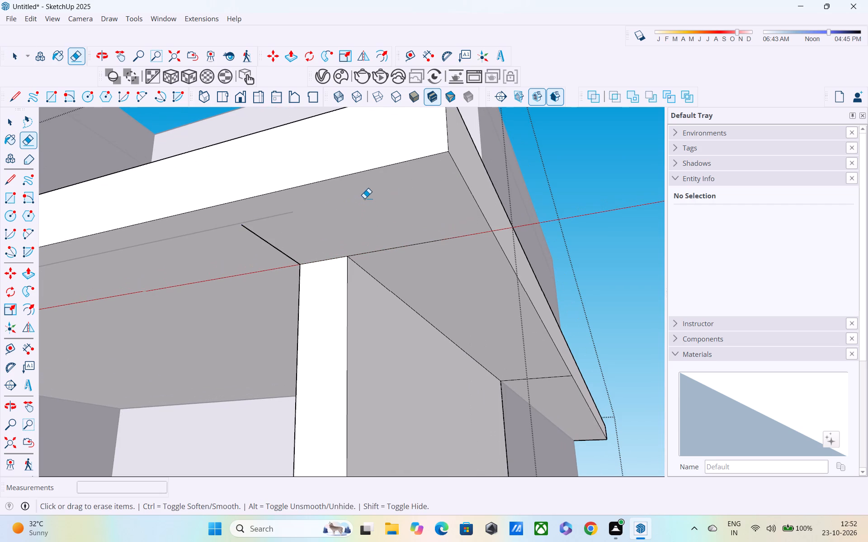
{"action": "left_click", "coordinate": [268, 245]}
Leave the group and erase the stray line running parallel to the front edge on the slab's underside.
{"action": "middle_click_drag", "start_coordinate": [283, 243], "coordinate": [293, 275]}
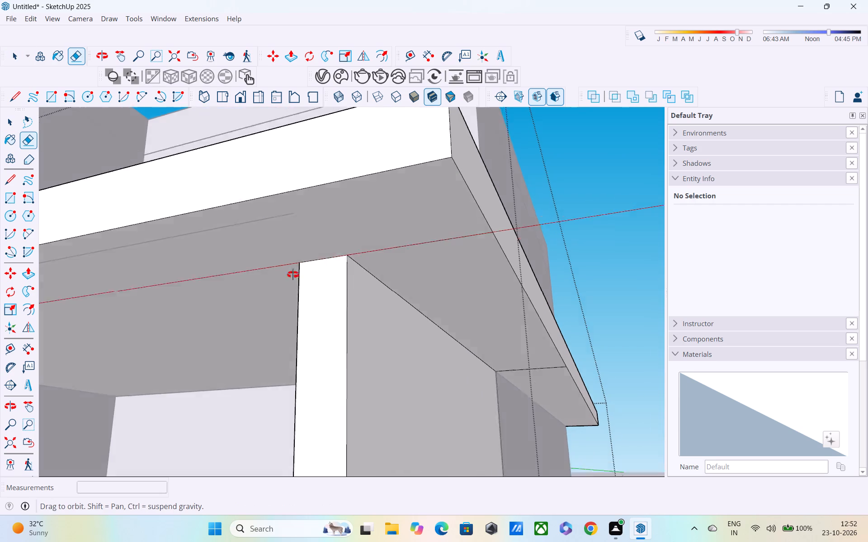
{"action": "middle_click_drag", "start_coordinate": [293, 275], "coordinate": [174, 119]}
{"action": "middle_click_drag", "start_coordinate": [306, 251], "coordinate": [291, 219]}
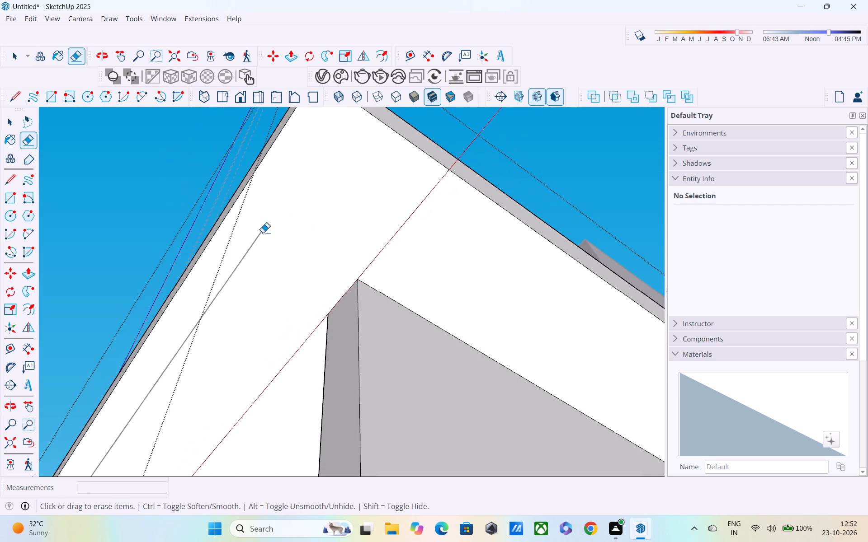
{"action": "scroll", "coordinate": [263, 237], "scroll_direction": "down", "scroll_amount": 2}
{"action": "middle_click_drag", "start_coordinate": [264, 238], "coordinate": [330, 233], "text": "shift"}
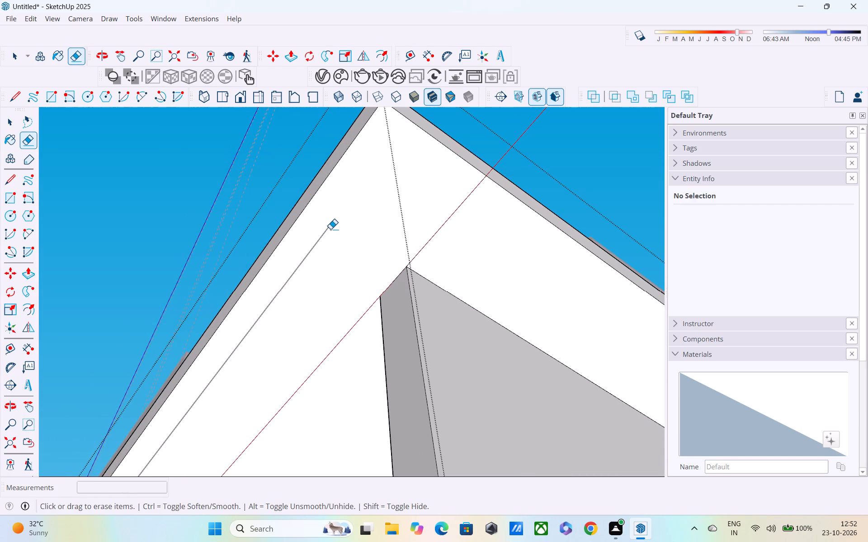
{"action": "left_click", "coordinate": [330, 229]}
{"action": "left_click", "coordinate": [327, 232]}
{"action": "middle_click_drag", "start_coordinate": [313, 238], "coordinate": [411, 159], "text": "shift"}
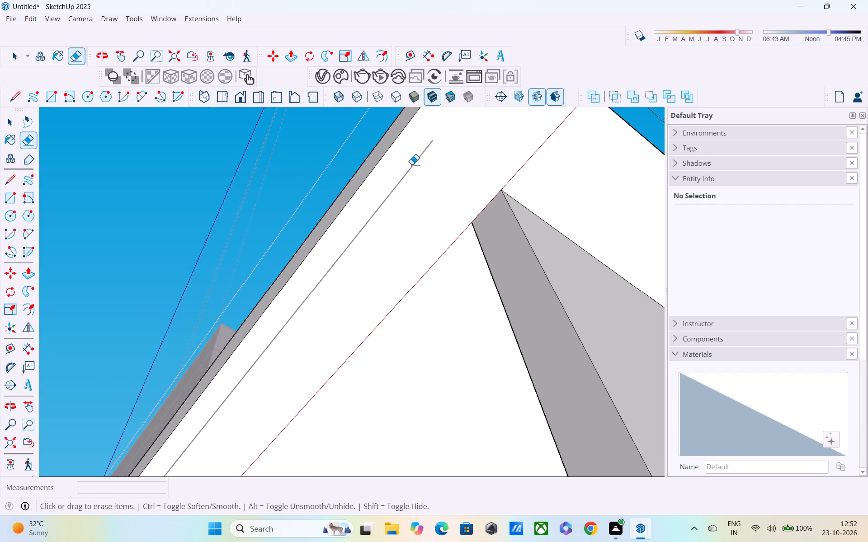
{"action": "scroll", "coordinate": [412, 163], "scroll_direction": "down", "scroll_amount": 5}
{"action": "key", "text": "space"}
{"action": "double_click", "coordinate": [418, 203]}
{"action": "middle_click_drag", "start_coordinate": [417, 202], "coordinate": [423, 302]}
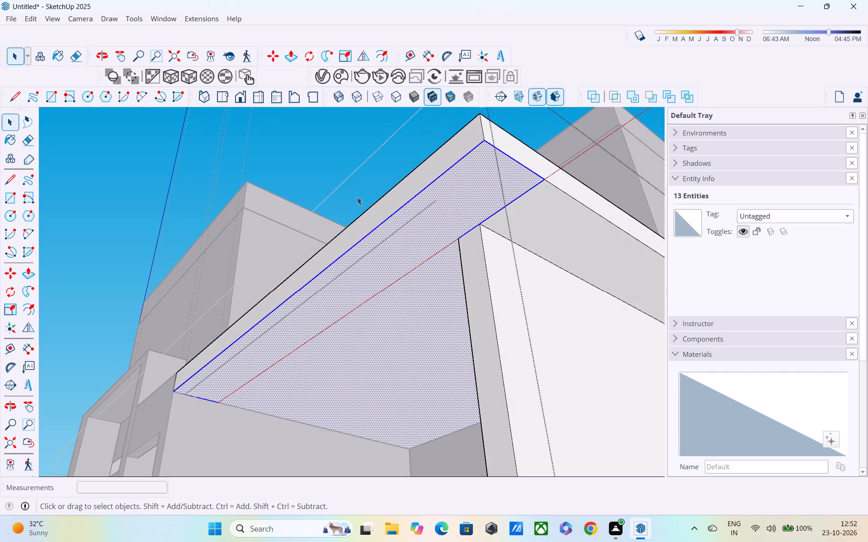
{"action": "left_click", "coordinate": [340, 167]}
{"action": "left_click", "coordinate": [326, 153]}
{"action": "key", "text": "e"}
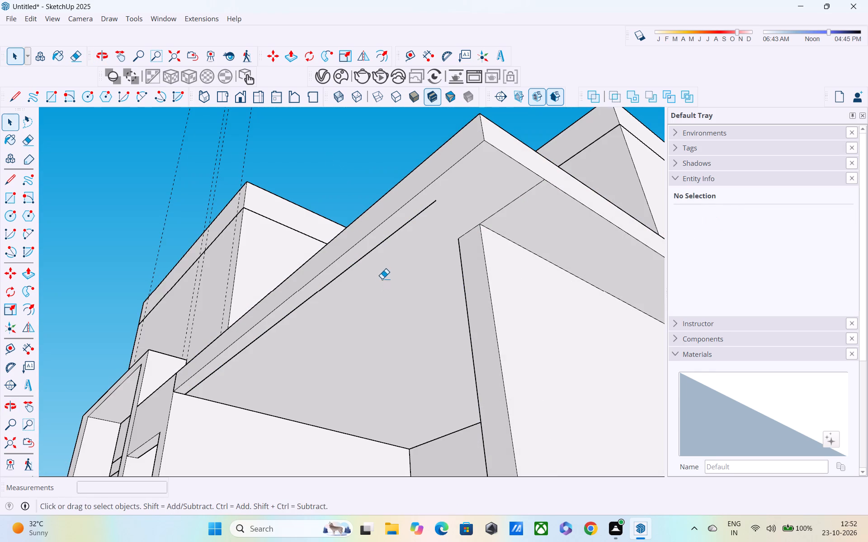
{"action": "left_click", "coordinate": [375, 250]}
Examine the whole house from the front, above and the sides to check the overhanging slab and side wall.
{"action": "scroll", "coordinate": [376, 252], "scroll_direction": "down", "scroll_amount": 2}
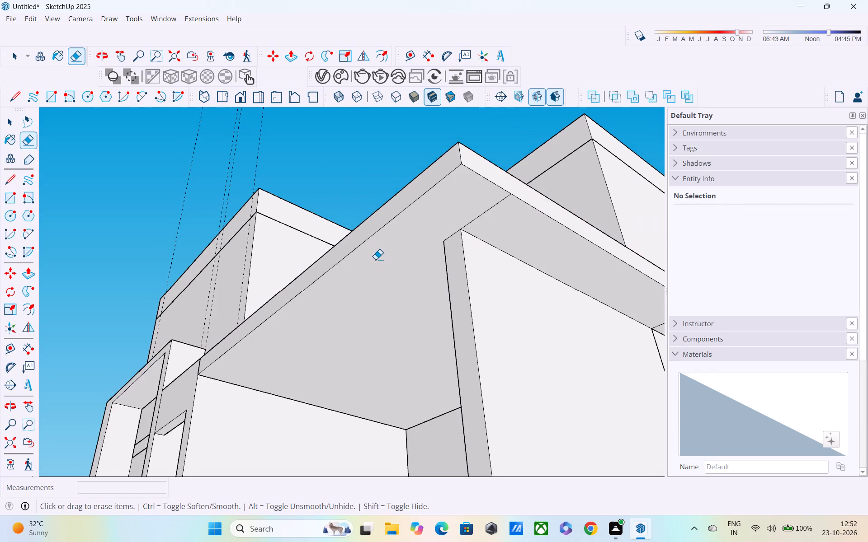
{"action": "middle_click_drag", "start_coordinate": [376, 261], "coordinate": [483, 358]}
{"action": "scroll", "coordinate": [485, 351], "scroll_direction": "down", "scroll_amount": 4}
{"action": "middle_click_drag", "start_coordinate": [498, 355], "coordinate": [656, 355]}
{"action": "scroll", "coordinate": [629, 353], "scroll_direction": "down", "scroll_amount": 3}
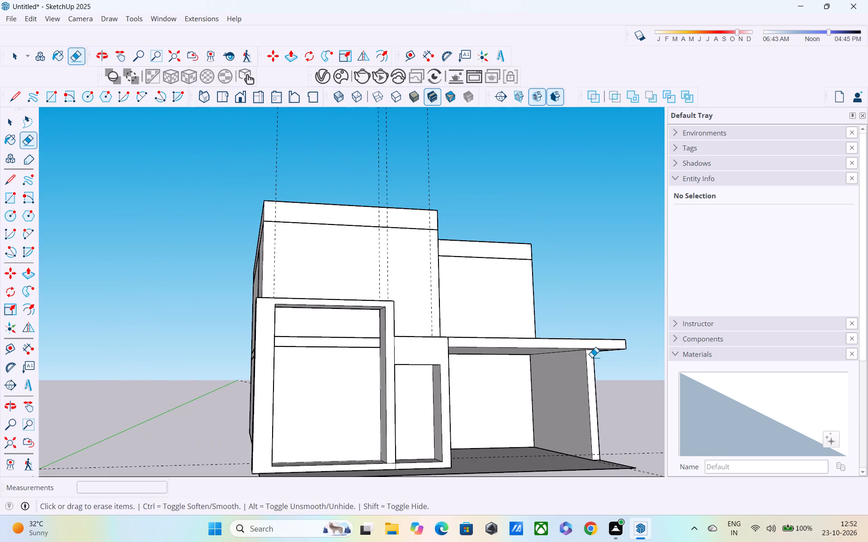
{"action": "middle_click_drag", "start_coordinate": [581, 367], "coordinate": [449, 216]}
{"action": "middle_click_drag", "start_coordinate": [448, 219], "coordinate": [401, 319]}
{"action": "middle_click_drag", "start_coordinate": [340, 319], "coordinate": [274, 330], "text": "shift"}
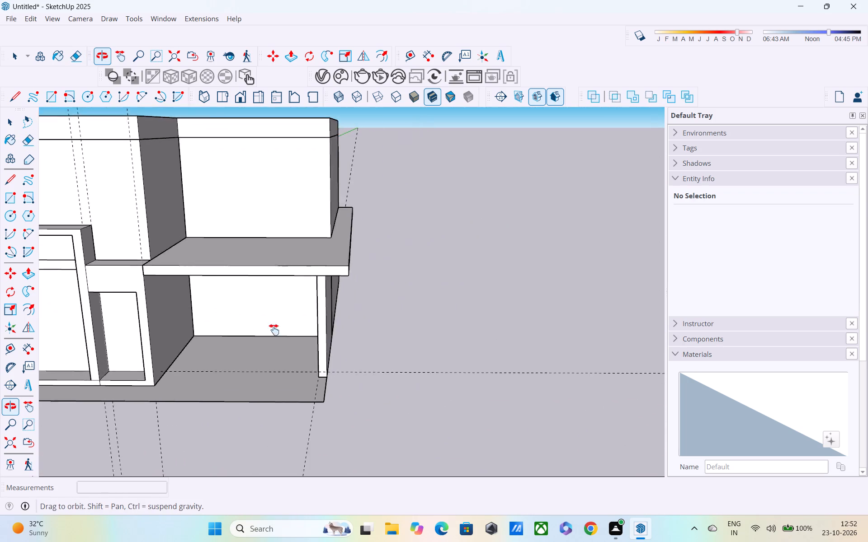
{"action": "middle_click_drag", "start_coordinate": [274, 330], "coordinate": [577, 313], "text": "shift"}
{"action": "scroll", "coordinate": [574, 285], "scroll_direction": "down", "scroll_amount": 4}
{"action": "middle_click_drag", "start_coordinate": [569, 281], "coordinate": [395, 259]}
{"action": "scroll", "coordinate": [395, 259], "scroll_direction": "up", "scroll_amount": 1, "text": "shift"}
{"action": "scroll", "coordinate": [385, 259], "scroll_direction": "down", "scroll_amount": 3}
{"action": "middle_click_drag", "start_coordinate": [386, 267], "coordinate": [431, 273]}
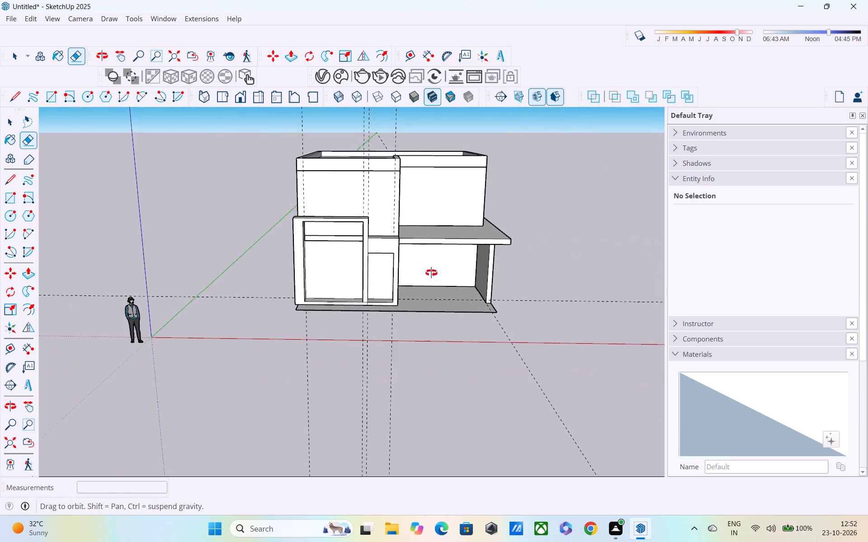
{"action": "middle_click_drag", "start_coordinate": [431, 273], "coordinate": [710, 252]}
{"action": "middle_click_drag", "start_coordinate": [363, 246], "coordinate": [34, 260]}
{"action": "scroll", "coordinate": [363, 246], "scroll_direction": "up", "scroll_amount": 1}
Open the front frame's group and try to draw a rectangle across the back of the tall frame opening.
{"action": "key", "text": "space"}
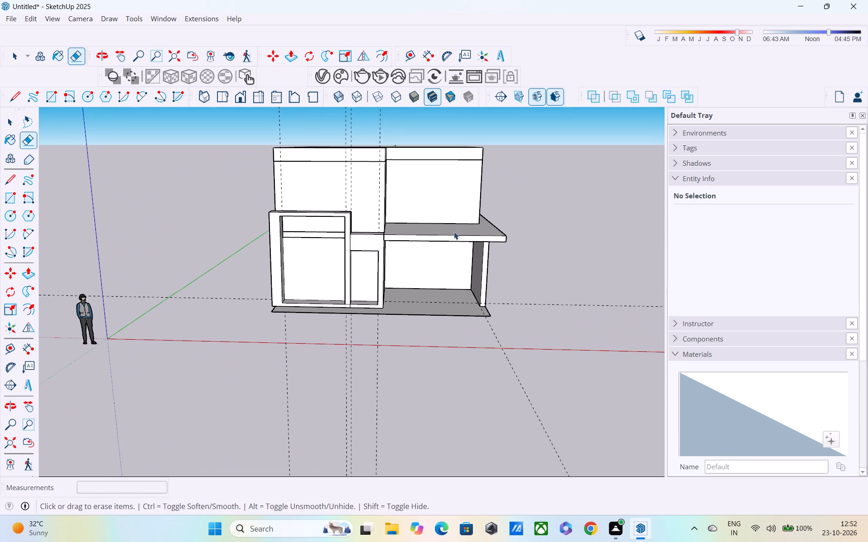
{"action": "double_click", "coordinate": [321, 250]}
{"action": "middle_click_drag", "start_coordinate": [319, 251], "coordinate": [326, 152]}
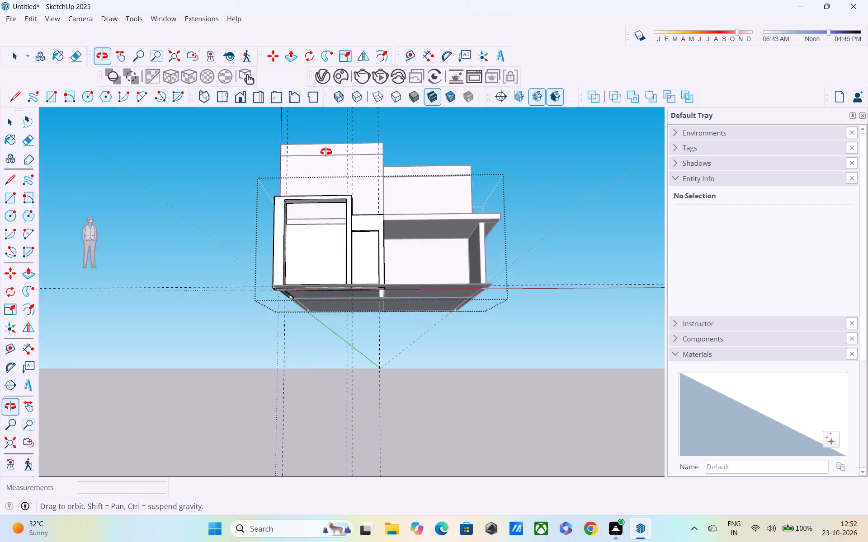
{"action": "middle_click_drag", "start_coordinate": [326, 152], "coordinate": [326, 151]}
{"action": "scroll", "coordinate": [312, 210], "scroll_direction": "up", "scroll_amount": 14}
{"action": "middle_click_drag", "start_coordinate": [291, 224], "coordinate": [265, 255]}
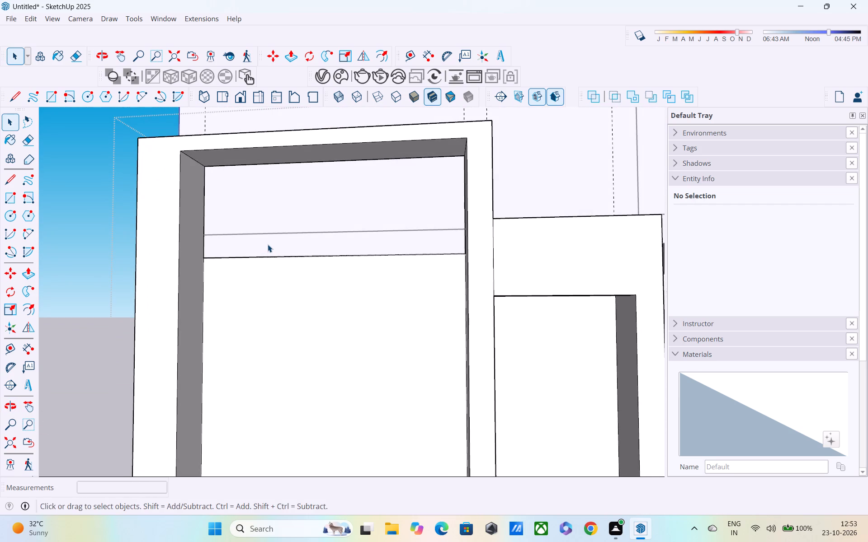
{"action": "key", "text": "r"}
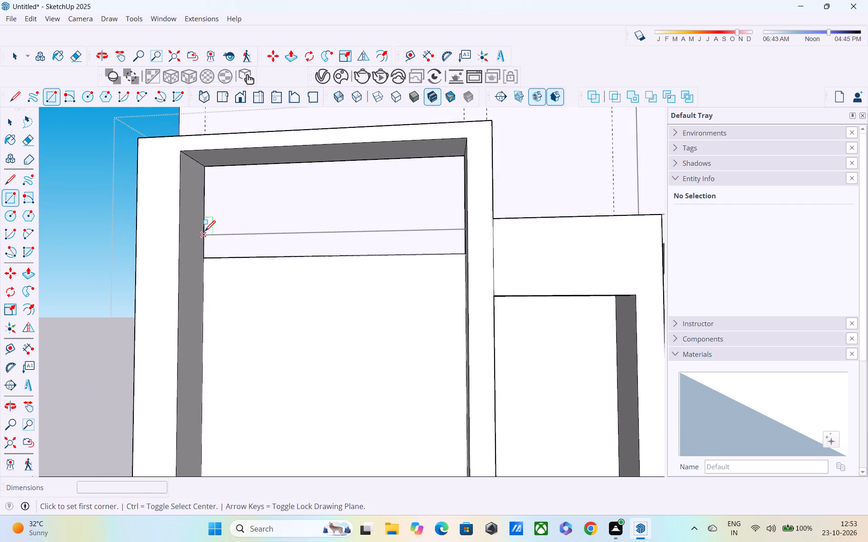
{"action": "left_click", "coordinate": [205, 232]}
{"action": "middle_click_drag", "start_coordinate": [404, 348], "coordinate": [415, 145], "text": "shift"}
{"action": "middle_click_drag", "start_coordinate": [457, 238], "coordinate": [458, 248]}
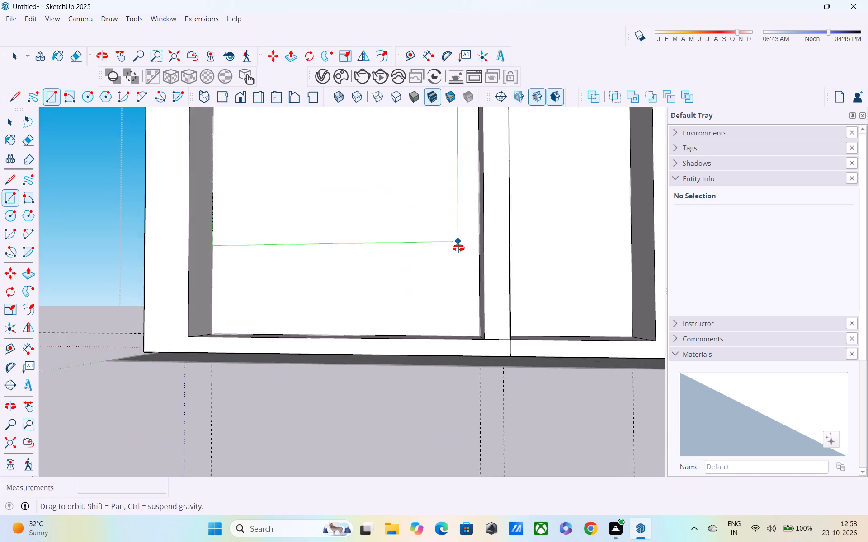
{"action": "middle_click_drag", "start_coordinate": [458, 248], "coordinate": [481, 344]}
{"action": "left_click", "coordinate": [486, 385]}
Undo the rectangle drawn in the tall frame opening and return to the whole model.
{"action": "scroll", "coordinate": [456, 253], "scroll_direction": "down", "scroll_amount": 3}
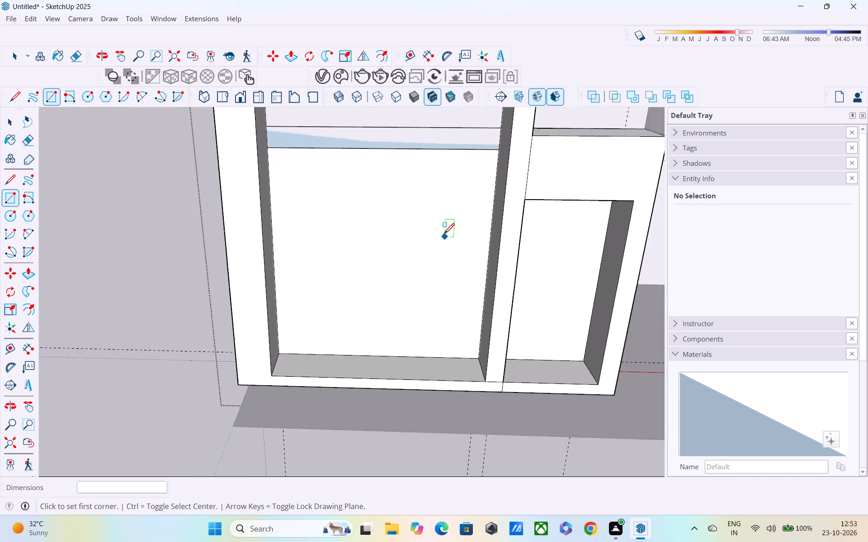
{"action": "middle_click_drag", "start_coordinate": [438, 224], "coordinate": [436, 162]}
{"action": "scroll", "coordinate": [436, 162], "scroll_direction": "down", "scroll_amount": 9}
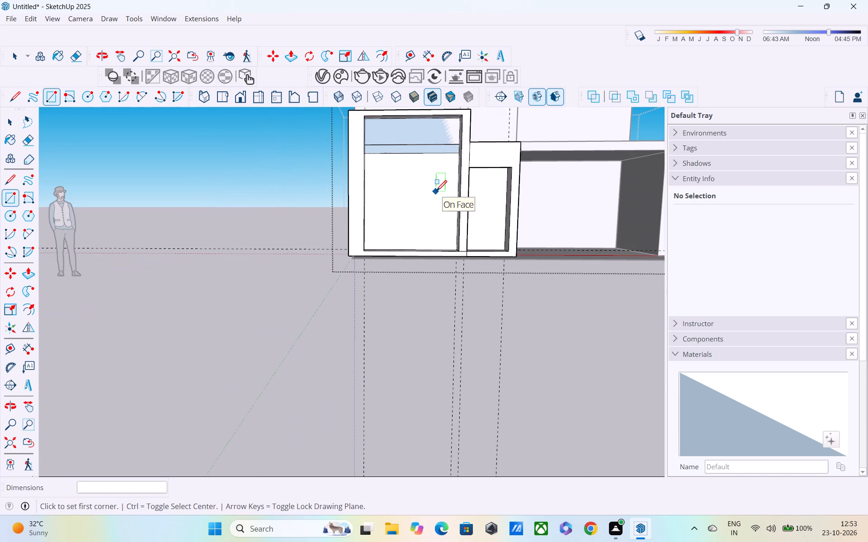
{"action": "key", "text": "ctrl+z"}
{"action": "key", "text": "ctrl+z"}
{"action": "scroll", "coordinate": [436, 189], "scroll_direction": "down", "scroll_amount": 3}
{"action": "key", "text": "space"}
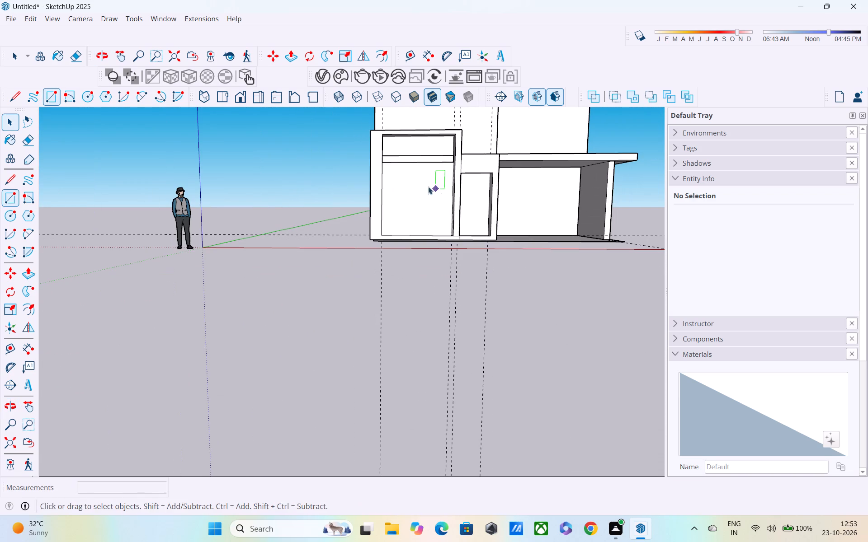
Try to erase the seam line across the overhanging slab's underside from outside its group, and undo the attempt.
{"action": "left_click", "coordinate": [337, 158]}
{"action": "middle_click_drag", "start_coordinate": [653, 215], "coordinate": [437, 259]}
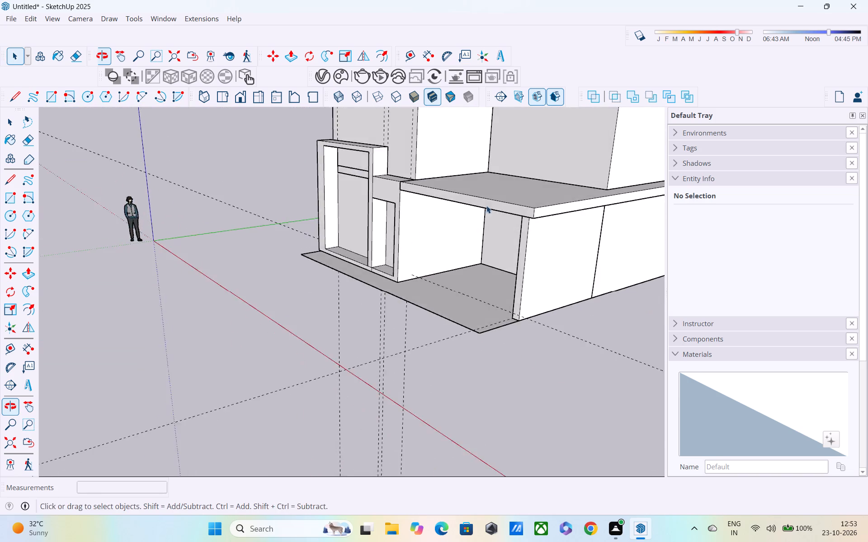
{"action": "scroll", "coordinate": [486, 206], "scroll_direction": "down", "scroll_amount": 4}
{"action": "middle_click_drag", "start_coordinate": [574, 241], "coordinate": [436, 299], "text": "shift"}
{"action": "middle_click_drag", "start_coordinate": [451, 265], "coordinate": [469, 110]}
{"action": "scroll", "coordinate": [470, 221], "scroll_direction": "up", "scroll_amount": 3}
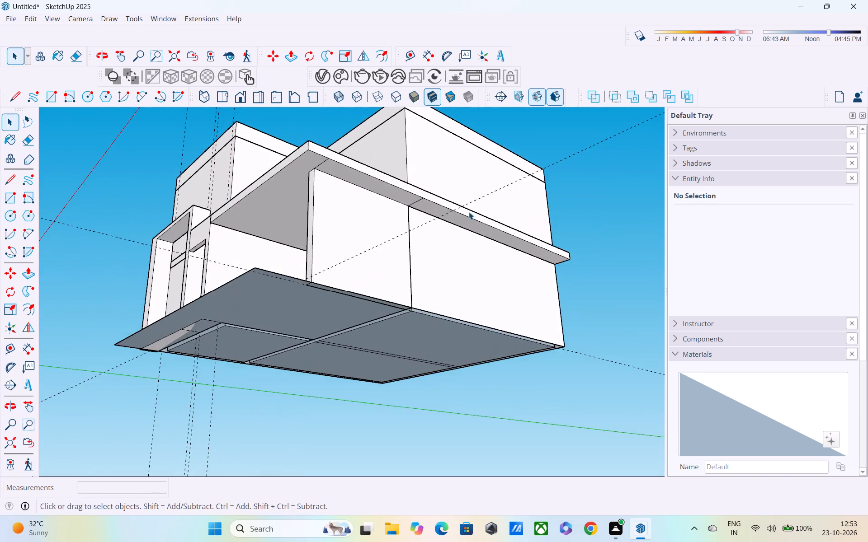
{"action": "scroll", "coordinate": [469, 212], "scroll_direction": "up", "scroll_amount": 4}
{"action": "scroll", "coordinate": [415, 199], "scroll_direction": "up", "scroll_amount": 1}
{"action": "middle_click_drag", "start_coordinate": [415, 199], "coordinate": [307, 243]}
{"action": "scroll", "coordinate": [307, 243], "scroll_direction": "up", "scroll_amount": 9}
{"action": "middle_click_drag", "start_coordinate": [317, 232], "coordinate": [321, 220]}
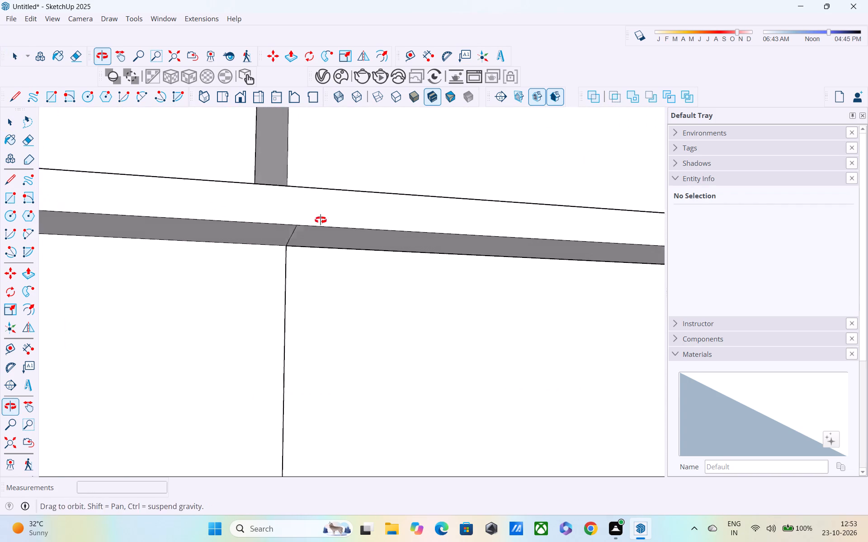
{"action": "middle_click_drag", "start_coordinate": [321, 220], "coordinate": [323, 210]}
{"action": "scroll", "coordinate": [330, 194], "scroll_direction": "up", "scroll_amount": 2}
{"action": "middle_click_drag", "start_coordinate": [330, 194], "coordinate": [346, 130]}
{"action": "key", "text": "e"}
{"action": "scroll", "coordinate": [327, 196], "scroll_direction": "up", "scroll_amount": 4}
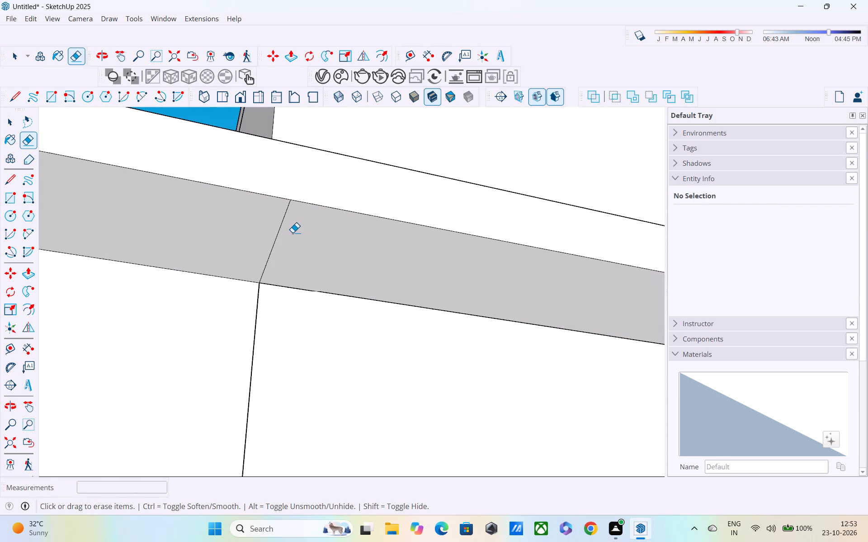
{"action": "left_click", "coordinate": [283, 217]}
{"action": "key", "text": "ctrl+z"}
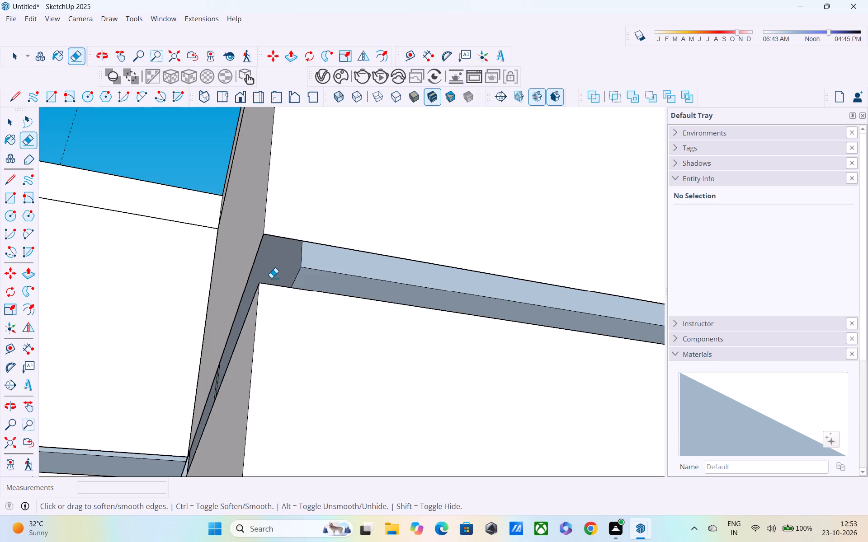
Open the overhanging slab's group and erase the seam line crossing its underside above the side wall joint.
{"action": "key", "text": "space"}
{"action": "double_click", "coordinate": [304, 298]}
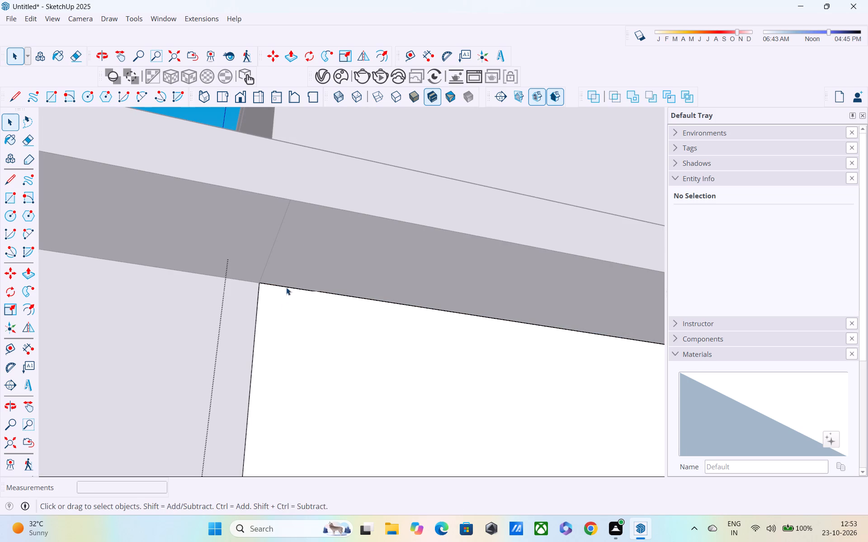
{"action": "triple_click", "coordinate": [300, 243]}
{"action": "left_click", "coordinate": [363, 136]}
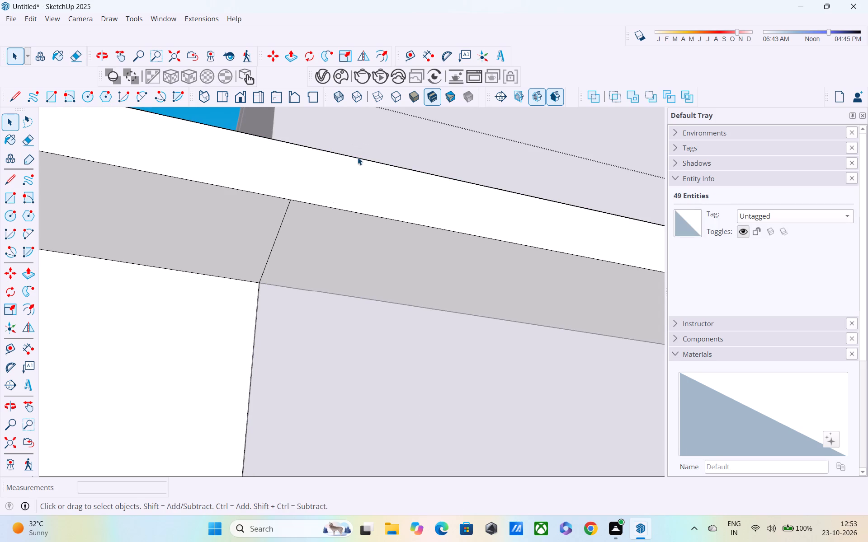
{"action": "left_click", "coordinate": [321, 217]}
{"action": "key", "text": "e"}
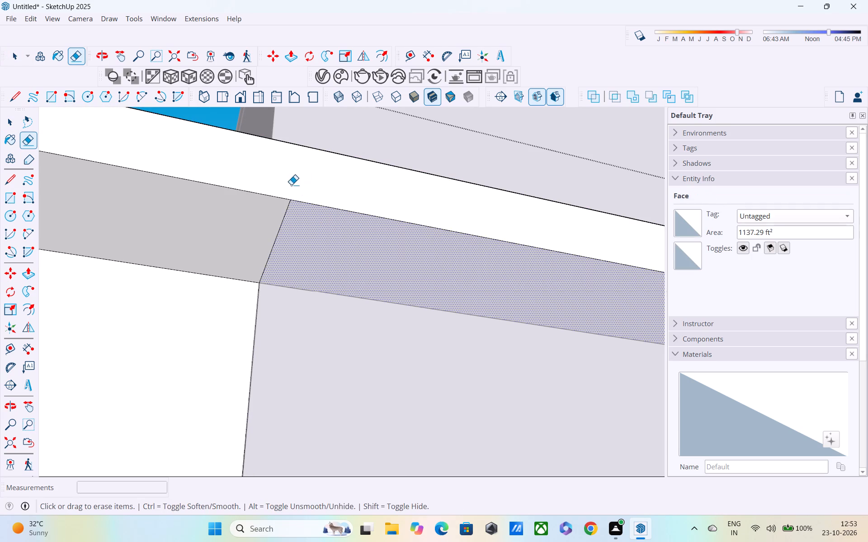
{"action": "left_click", "coordinate": [287, 209]}
{"action": "scroll", "coordinate": [287, 231], "scroll_direction": "down", "scroll_amount": 4}
{"action": "scroll", "coordinate": [290, 269], "scroll_direction": "up", "scroll_amount": 1}
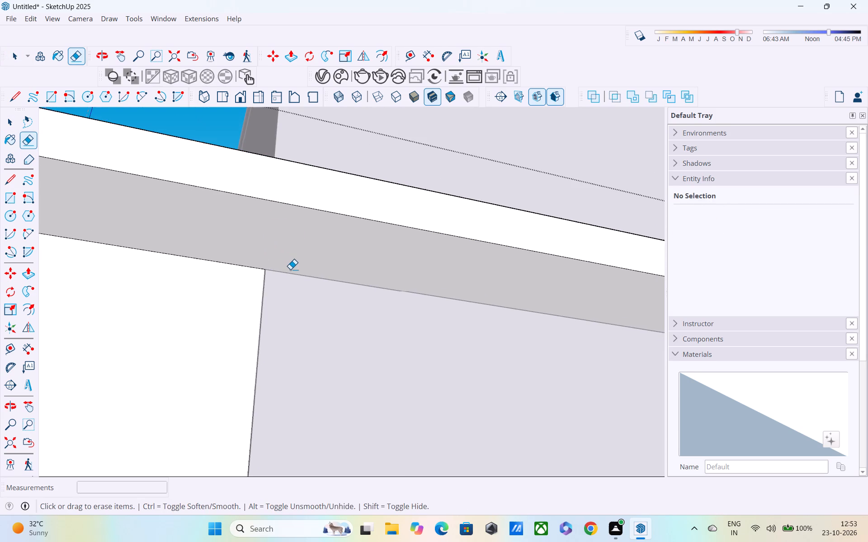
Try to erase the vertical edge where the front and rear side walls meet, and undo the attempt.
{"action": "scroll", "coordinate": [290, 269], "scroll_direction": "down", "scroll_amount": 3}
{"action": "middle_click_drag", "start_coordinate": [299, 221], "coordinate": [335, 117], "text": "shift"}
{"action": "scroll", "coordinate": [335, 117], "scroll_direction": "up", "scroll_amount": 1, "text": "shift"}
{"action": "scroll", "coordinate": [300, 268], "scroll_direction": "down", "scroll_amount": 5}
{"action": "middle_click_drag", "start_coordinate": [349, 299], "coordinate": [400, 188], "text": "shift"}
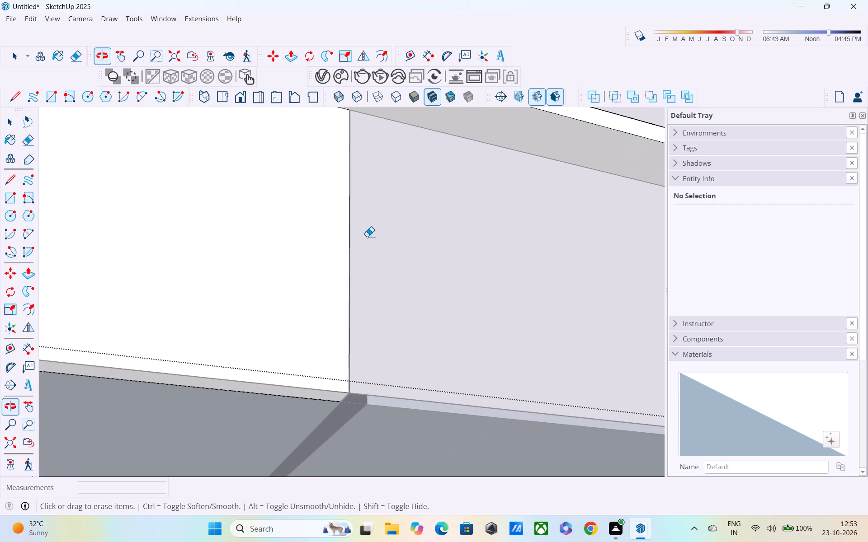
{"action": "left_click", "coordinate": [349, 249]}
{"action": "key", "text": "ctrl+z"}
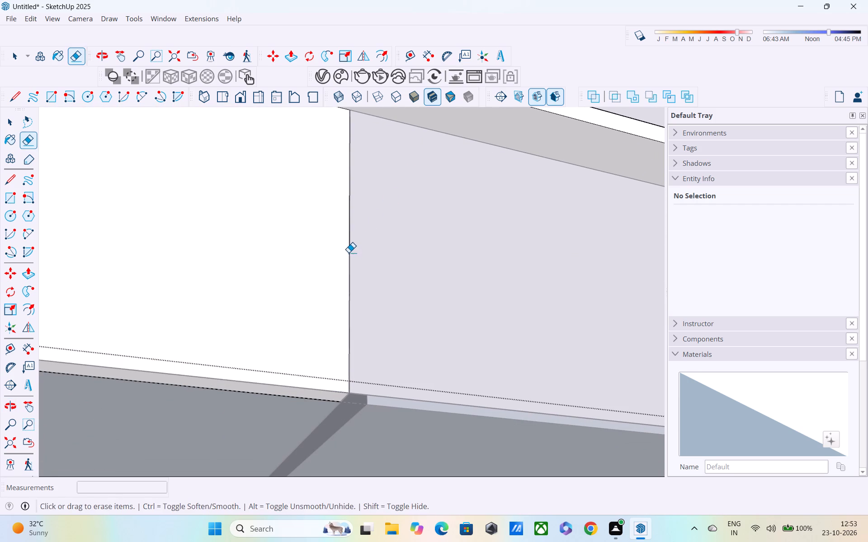
Open the rear ground-floor walls' group to inspect how they meet the front side wall, and leave the group.
{"action": "scroll", "coordinate": [350, 260], "scroll_direction": "down", "scroll_amount": 5}
{"action": "key", "text": "space"}
{"action": "double_click", "coordinate": [297, 255]}
{"action": "double_click", "coordinate": [449, 253]}
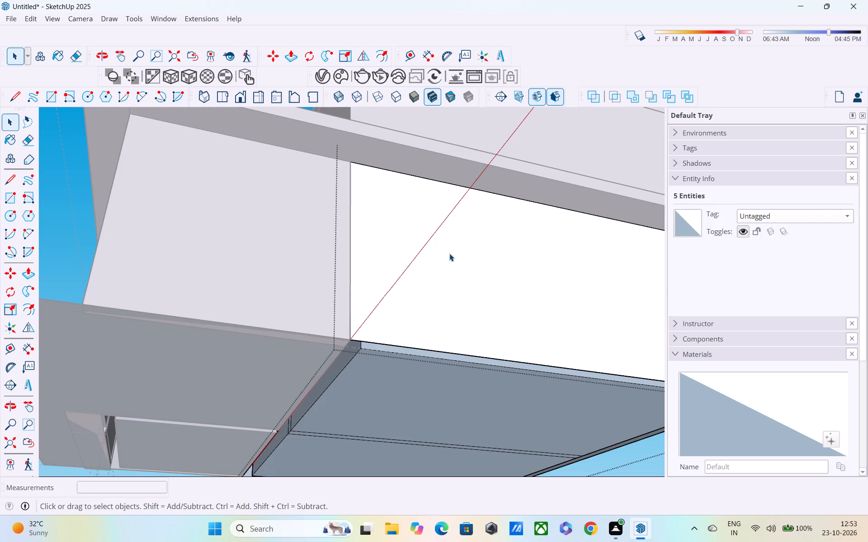
{"action": "middle_click_drag", "start_coordinate": [404, 260], "coordinate": [347, 327]}
{"action": "scroll", "coordinate": [337, 313], "scroll_direction": "down", "scroll_amount": 6}
{"action": "middle_click_drag", "start_coordinate": [323, 313], "coordinate": [547, 309]}
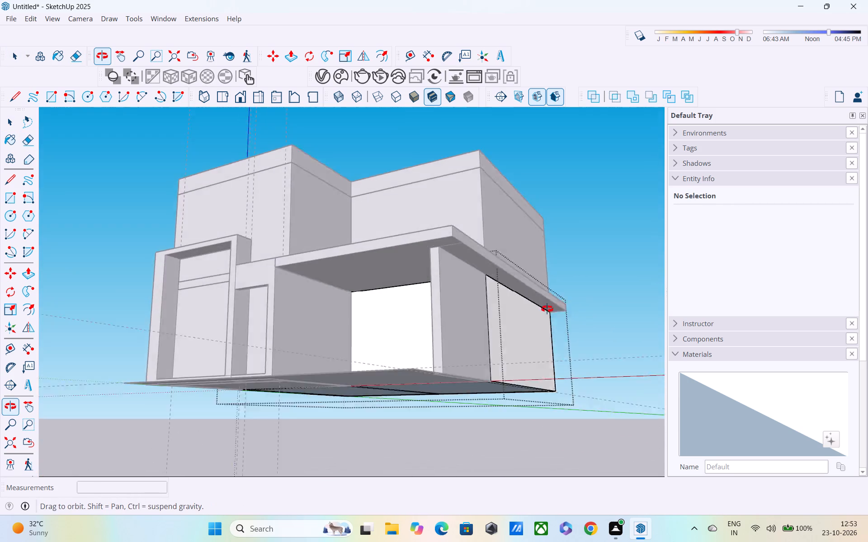
{"action": "middle_click_drag", "start_coordinate": [547, 309], "coordinate": [644, 353]}
{"action": "key", "text": "space"}
{"action": "left_click", "coordinate": [571, 199]}
Examine the whole house from below, above, the front and the sides.
{"action": "middle_click_drag", "start_coordinate": [495, 285], "coordinate": [867, 158]}
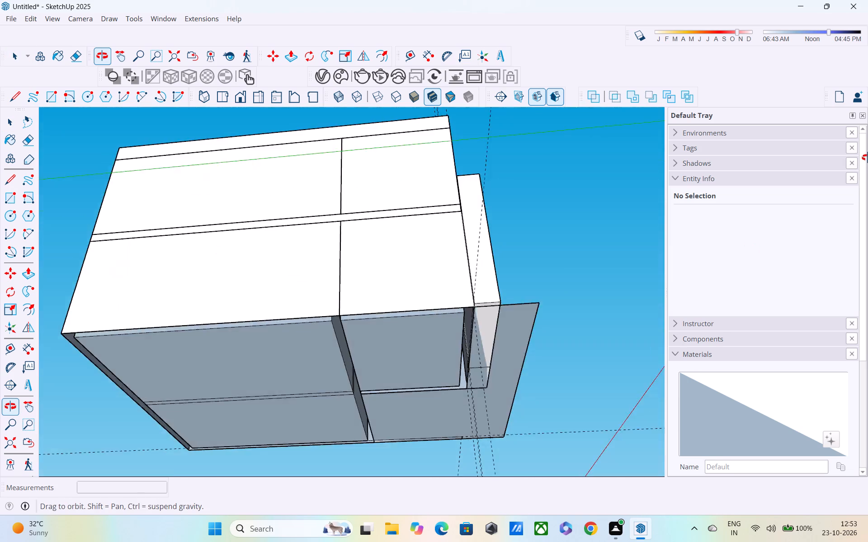
{"action": "middle_click_drag", "start_coordinate": [867, 158], "coordinate": [520, 355]}
{"action": "scroll", "coordinate": [464, 234], "scroll_direction": "down", "scroll_amount": 7}
{"action": "middle_click_drag", "start_coordinate": [460, 238], "coordinate": [467, 366], "text": "shift"}
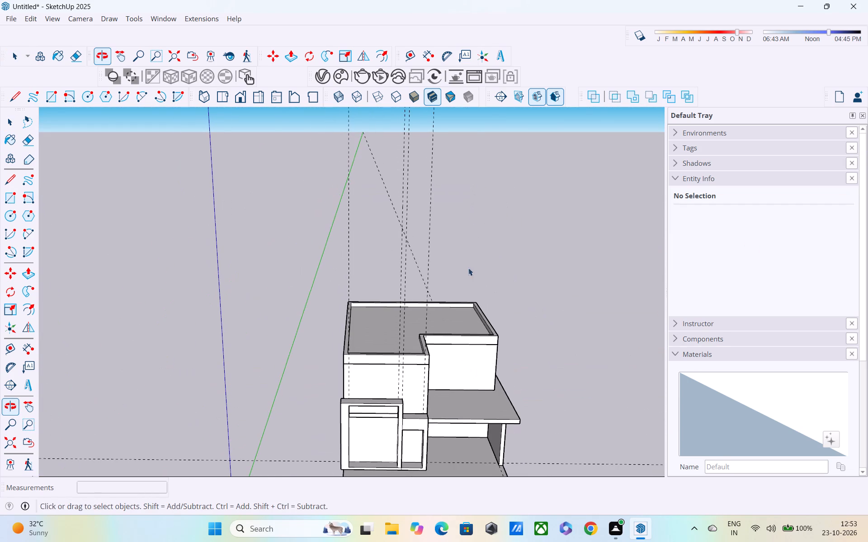
{"action": "left_click_drag", "start_coordinate": [479, 150], "coordinate": [292, 155]}
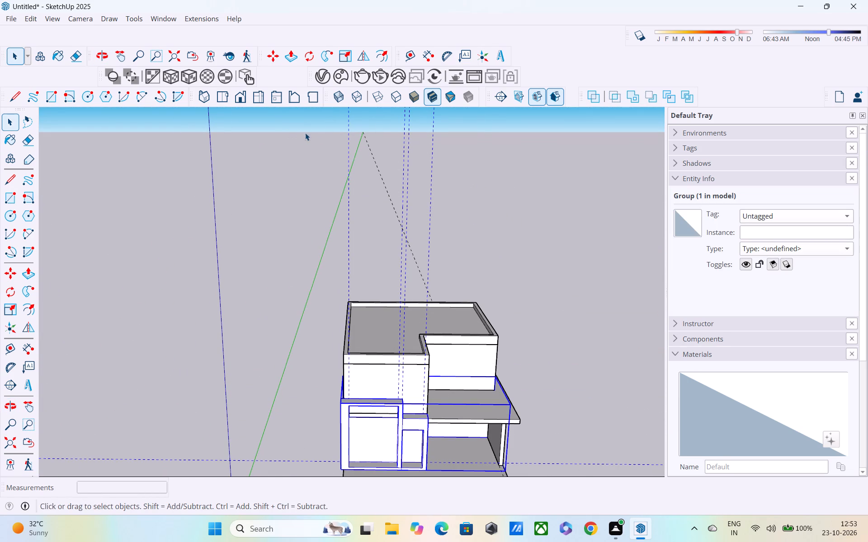
{"action": "scroll", "coordinate": [392, 172], "scroll_direction": "down", "scroll_amount": 2}
{"action": "left_click", "coordinate": [511, 151]}
{"action": "middle_click_drag", "start_coordinate": [505, 204], "coordinate": [504, 133]}
{"action": "scroll", "coordinate": [433, 240], "scroll_direction": "up", "scroll_amount": 5}
{"action": "middle_click_drag", "start_coordinate": [414, 262], "coordinate": [412, 216]}
{"action": "scroll", "coordinate": [372, 341], "scroll_direction": "up", "scroll_amount": 7}
{"action": "middle_click_drag", "start_coordinate": [358, 329], "coordinate": [434, 306]}
{"action": "scroll", "coordinate": [437, 304], "scroll_direction": "down", "scroll_amount": 3}
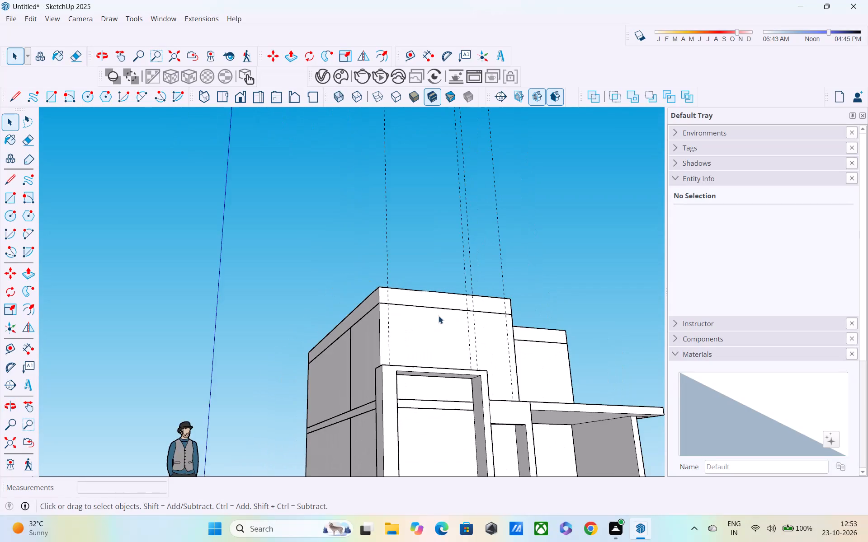
{"action": "scroll", "coordinate": [439, 316], "scroll_direction": "down", "scroll_amount": 6}
{"action": "middle_click_drag", "start_coordinate": [434, 344], "coordinate": [361, 302], "text": "shift"}
{"action": "middle_click_drag", "start_coordinate": [453, 336], "coordinate": [112, 418]}
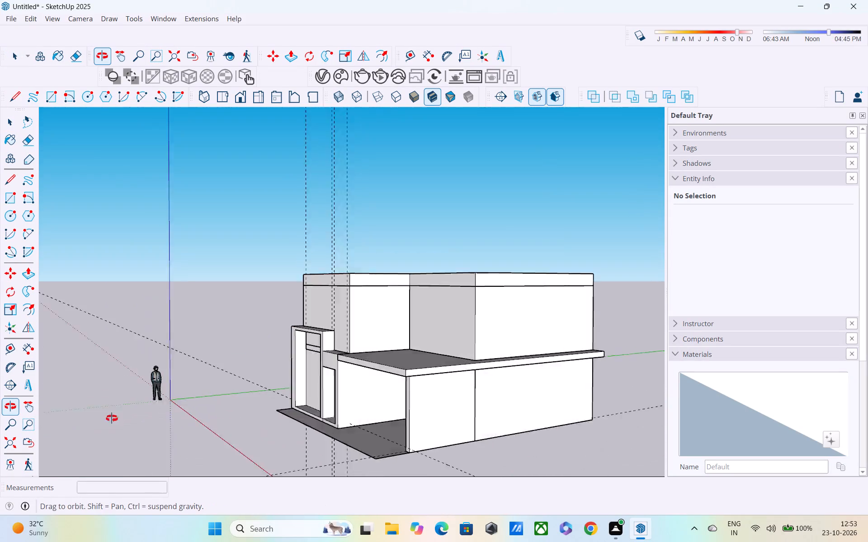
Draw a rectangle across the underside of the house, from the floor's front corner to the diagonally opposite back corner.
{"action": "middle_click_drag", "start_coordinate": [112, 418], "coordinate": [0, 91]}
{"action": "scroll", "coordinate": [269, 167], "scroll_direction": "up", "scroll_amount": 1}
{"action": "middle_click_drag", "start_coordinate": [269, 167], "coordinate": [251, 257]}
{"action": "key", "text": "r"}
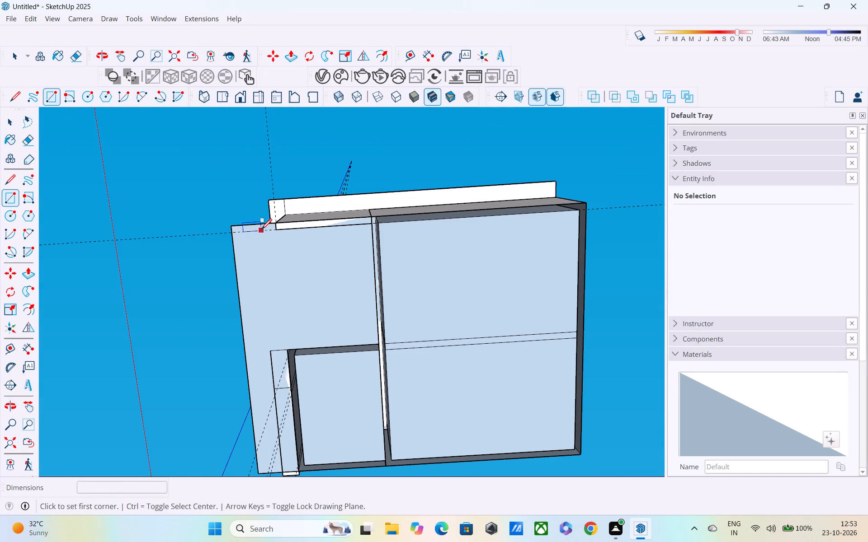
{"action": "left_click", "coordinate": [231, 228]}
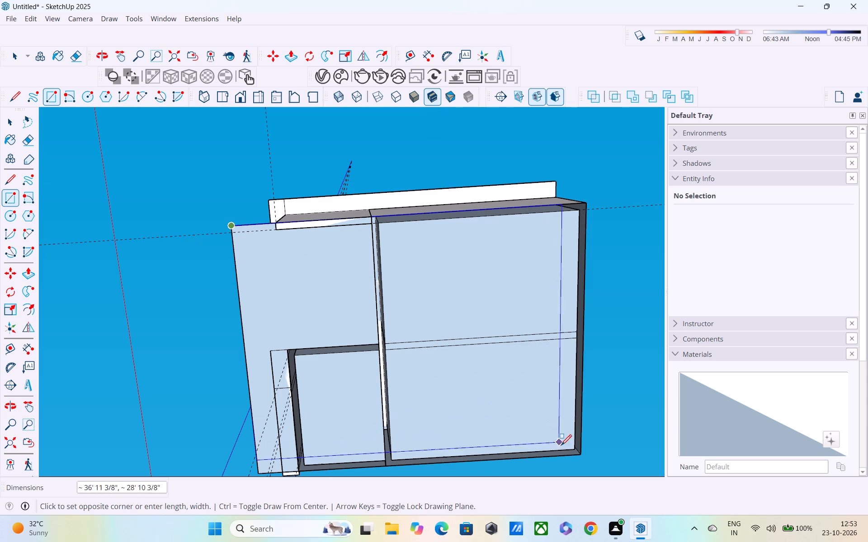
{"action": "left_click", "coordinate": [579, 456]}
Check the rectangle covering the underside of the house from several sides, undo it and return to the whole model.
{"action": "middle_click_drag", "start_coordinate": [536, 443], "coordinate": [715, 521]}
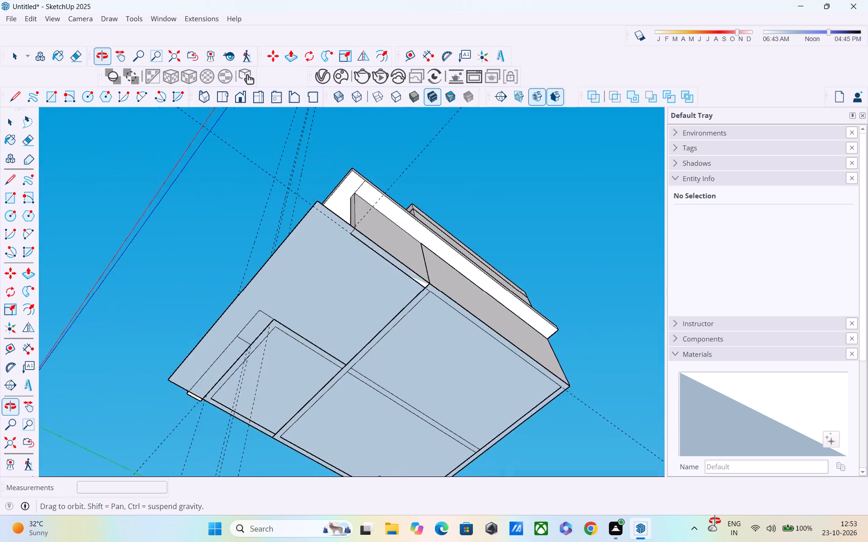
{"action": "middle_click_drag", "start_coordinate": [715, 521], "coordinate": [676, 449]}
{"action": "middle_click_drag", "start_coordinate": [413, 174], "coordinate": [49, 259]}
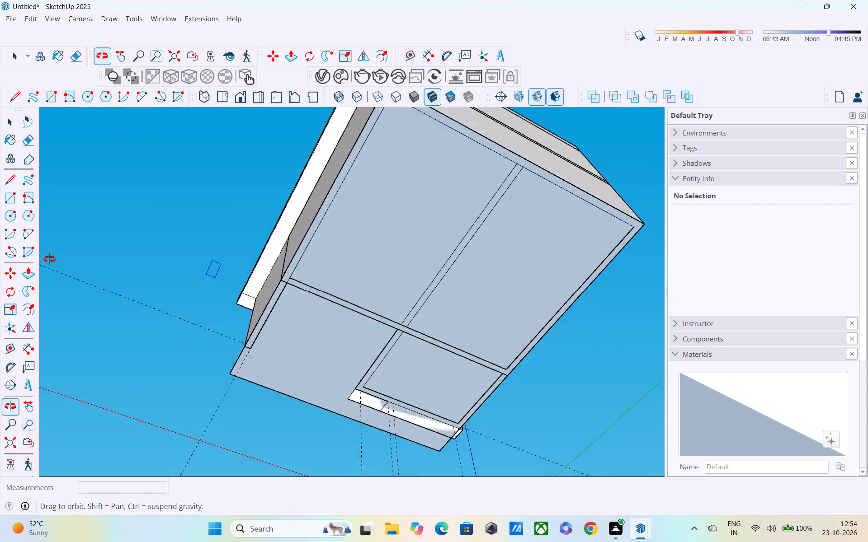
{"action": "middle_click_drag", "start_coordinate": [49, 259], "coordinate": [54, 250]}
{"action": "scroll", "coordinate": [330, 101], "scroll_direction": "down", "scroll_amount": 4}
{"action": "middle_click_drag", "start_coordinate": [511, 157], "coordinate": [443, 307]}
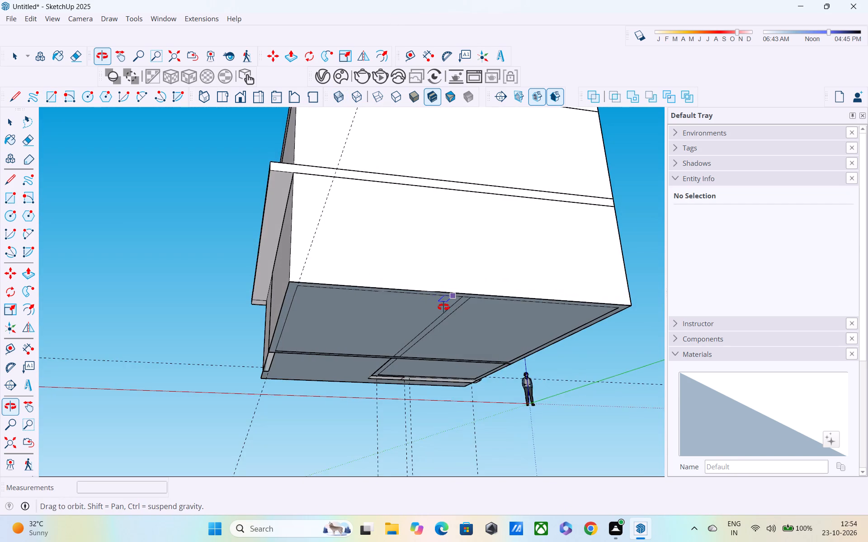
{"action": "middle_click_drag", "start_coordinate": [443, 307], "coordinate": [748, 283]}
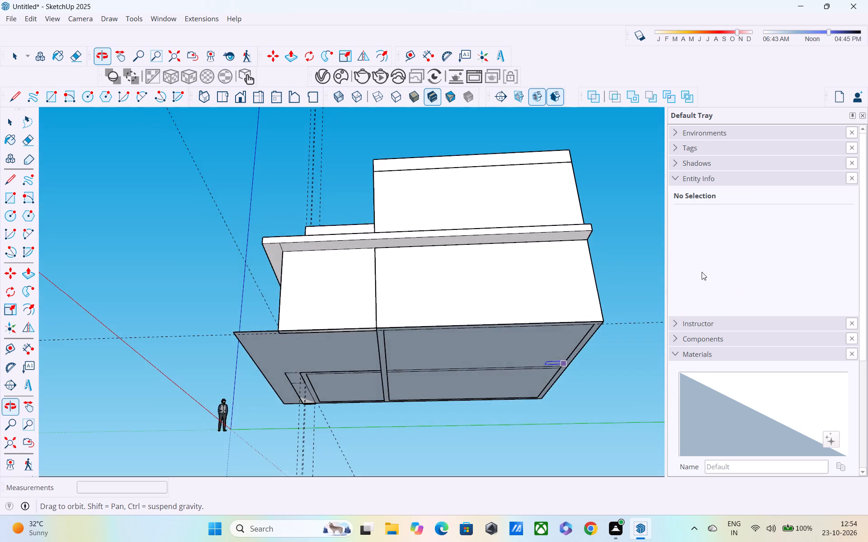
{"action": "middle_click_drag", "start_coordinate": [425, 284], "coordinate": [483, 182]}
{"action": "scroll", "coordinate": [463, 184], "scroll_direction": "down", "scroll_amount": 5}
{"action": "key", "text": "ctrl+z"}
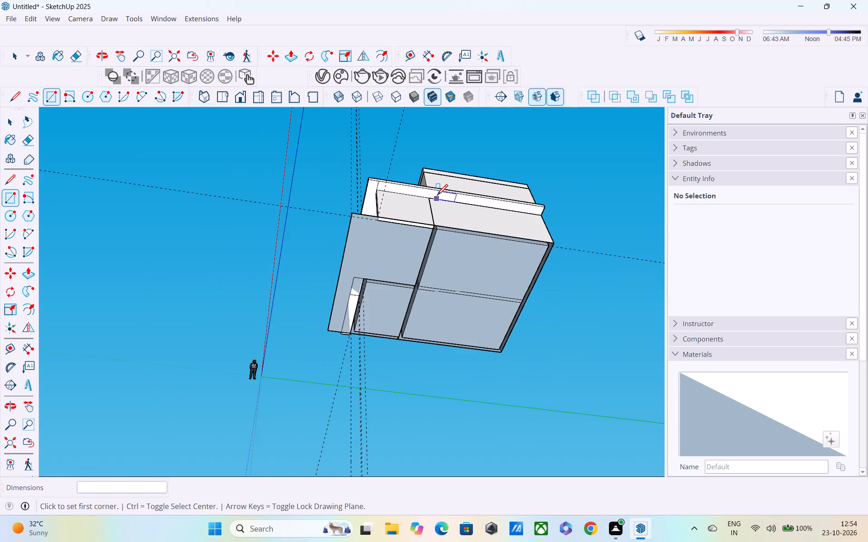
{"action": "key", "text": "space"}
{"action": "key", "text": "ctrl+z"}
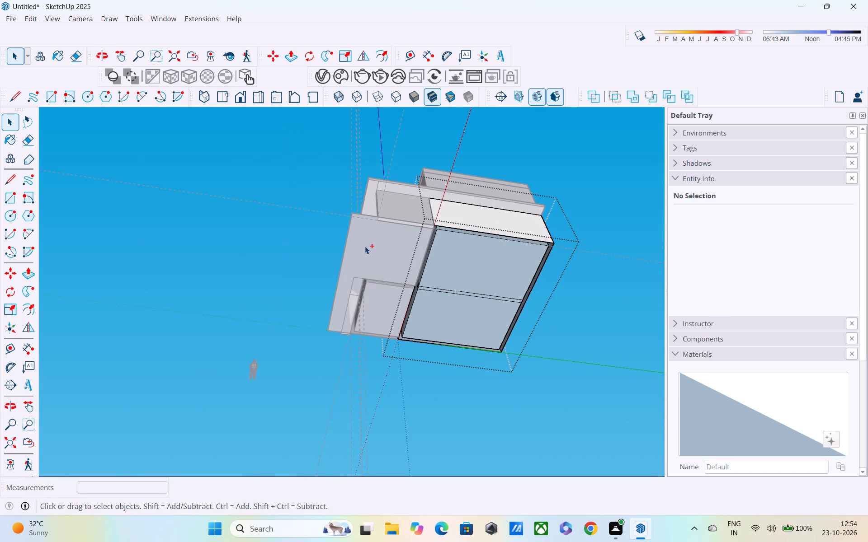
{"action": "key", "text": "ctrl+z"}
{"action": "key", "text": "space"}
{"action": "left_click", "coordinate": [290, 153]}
Open the overhanging slab's group and examine its underside at the front corner where it meets the side wall.
{"action": "middle_click_drag", "start_coordinate": [331, 220], "coordinate": [515, 453]}
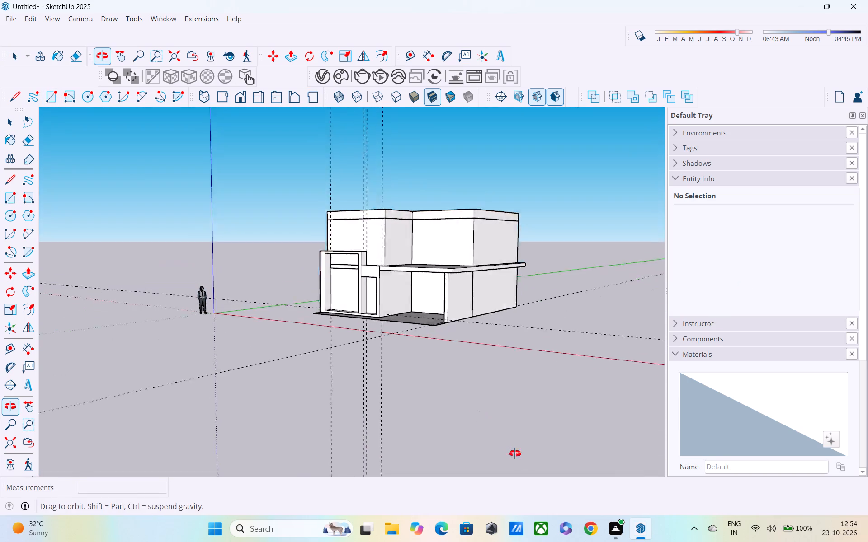
{"action": "middle_click_drag", "start_coordinate": [515, 453], "coordinate": [524, 448]}
{"action": "scroll", "coordinate": [352, 144], "scroll_direction": "up", "scroll_amount": 4}
{"action": "middle_click_drag", "start_coordinate": [354, 171], "coordinate": [303, 0]}
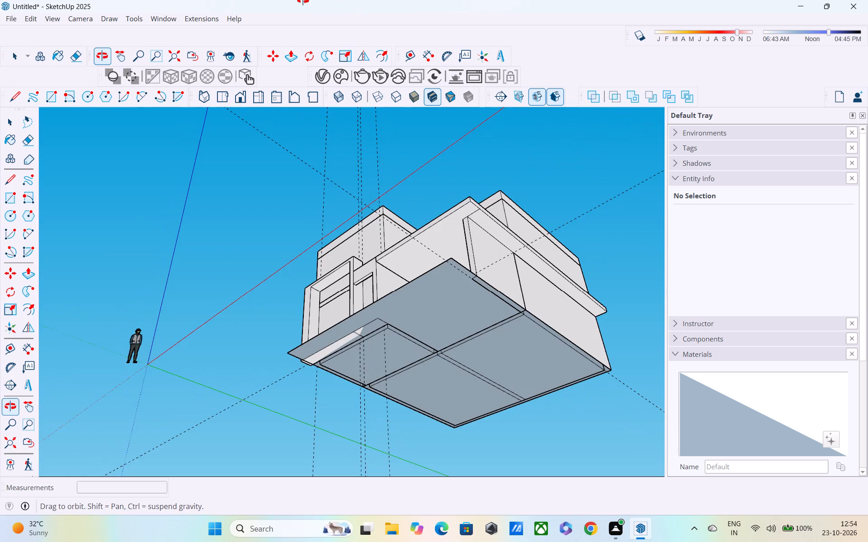
{"action": "middle_click_drag", "start_coordinate": [303, 0], "coordinate": [304, 2]}
{"action": "scroll", "coordinate": [441, 109], "scroll_direction": "up", "scroll_amount": 5}
{"action": "middle_click_drag", "start_coordinate": [445, 129], "coordinate": [286, 88]}
{"action": "scroll", "coordinate": [401, 189], "scroll_direction": "up", "scroll_amount": 6}
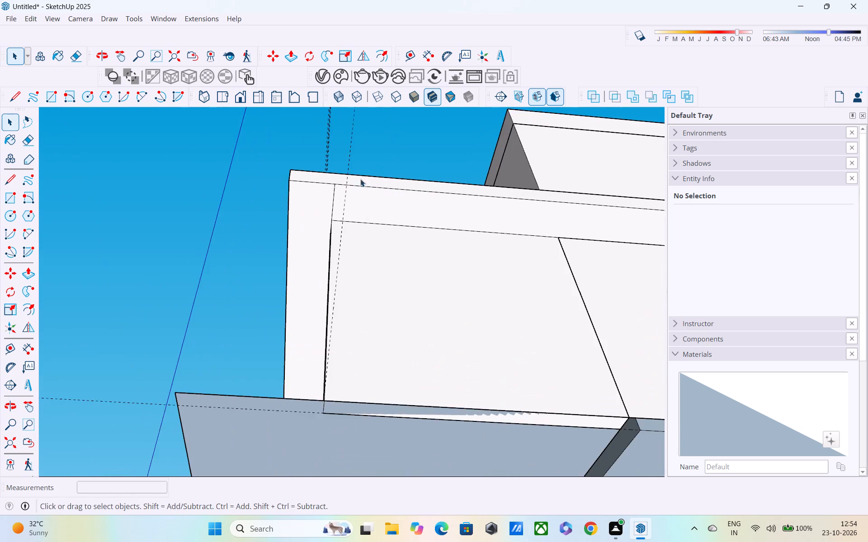
{"action": "scroll", "coordinate": [352, 190], "scroll_direction": "down", "scroll_amount": 1}
{"action": "scroll", "coordinate": [352, 190], "scroll_direction": "up", "scroll_amount": 6}
{"action": "double_click", "coordinate": [341, 209]}
{"action": "middle_click_drag", "start_coordinate": [338, 209], "coordinate": [272, 225]}
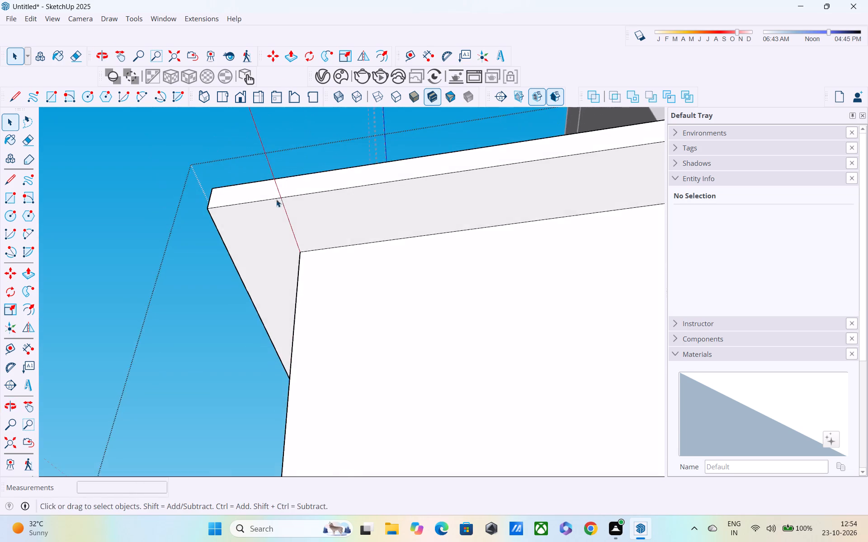
{"action": "scroll", "coordinate": [279, 197], "scroll_direction": "up", "scroll_amount": 3}
{"action": "scroll", "coordinate": [279, 197], "scroll_direction": "down", "scroll_amount": 1}
{"action": "scroll", "coordinate": [279, 197], "scroll_direction": "up", "scroll_amount": 2}
{"action": "scroll", "coordinate": [286, 191], "scroll_direction": "down", "scroll_amount": 3}
{"action": "middle_click_drag", "start_coordinate": [286, 193], "coordinate": [453, 221]}
{"action": "scroll", "coordinate": [453, 193], "scroll_direction": "up", "scroll_amount": 1}
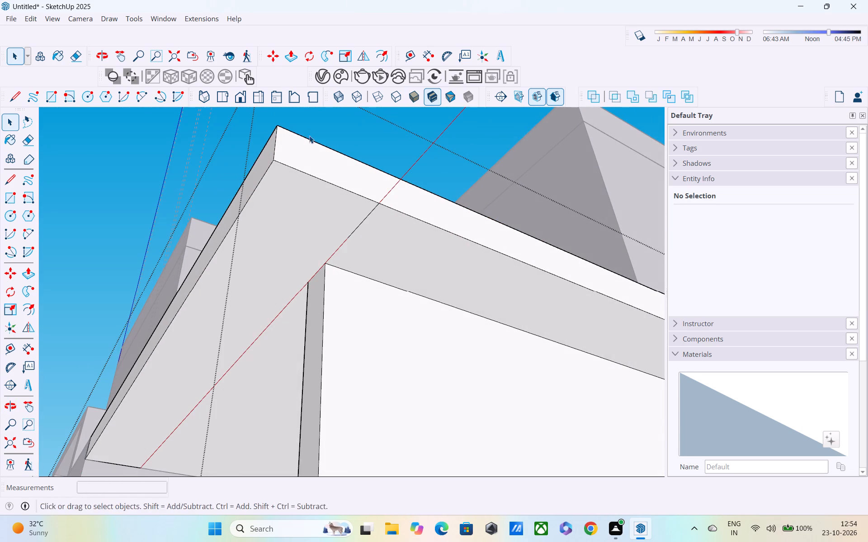
Turn on X-ray view to examine the hidden edges of the slab and side wall, and turn it off again.
{"action": "left_click", "coordinate": [338, 100]}
{"action": "scroll", "coordinate": [331, 131], "scroll_direction": "down", "scroll_amount": 9}
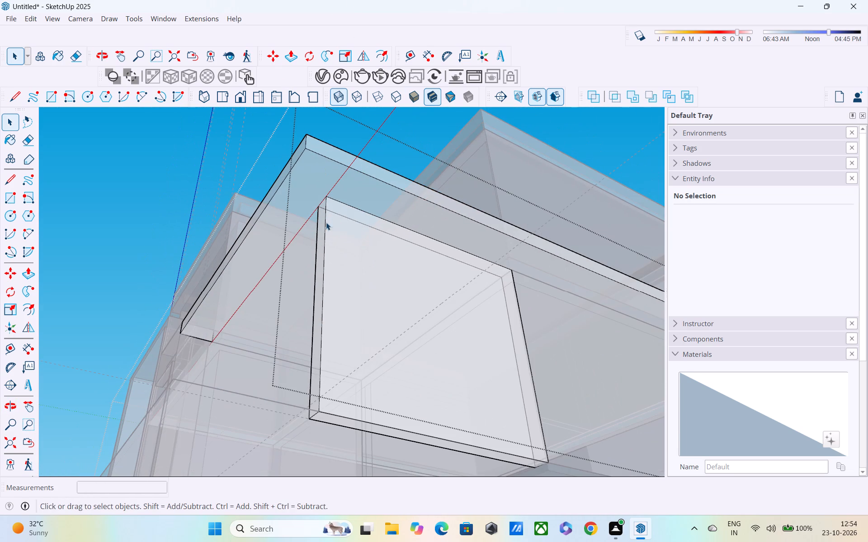
{"action": "left_click", "coordinate": [340, 94]}
{"action": "scroll", "coordinate": [336, 113], "scroll_direction": "down", "scroll_amount": 3}
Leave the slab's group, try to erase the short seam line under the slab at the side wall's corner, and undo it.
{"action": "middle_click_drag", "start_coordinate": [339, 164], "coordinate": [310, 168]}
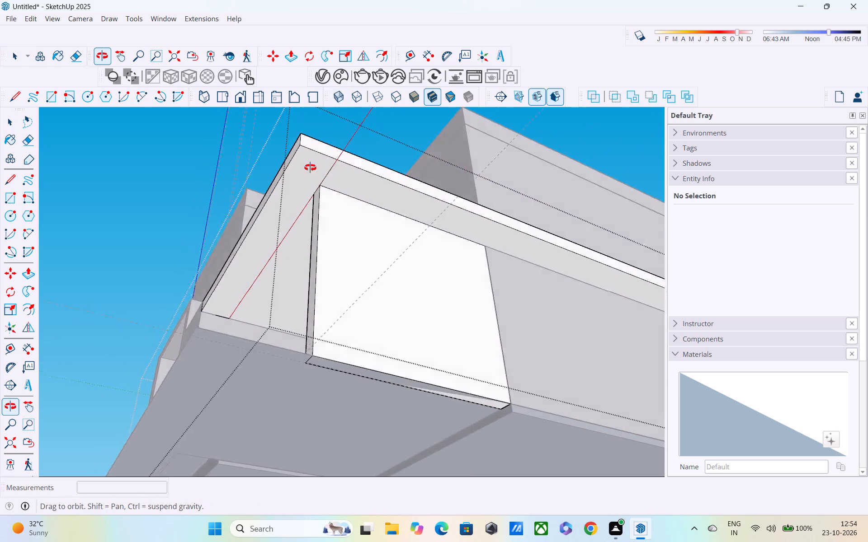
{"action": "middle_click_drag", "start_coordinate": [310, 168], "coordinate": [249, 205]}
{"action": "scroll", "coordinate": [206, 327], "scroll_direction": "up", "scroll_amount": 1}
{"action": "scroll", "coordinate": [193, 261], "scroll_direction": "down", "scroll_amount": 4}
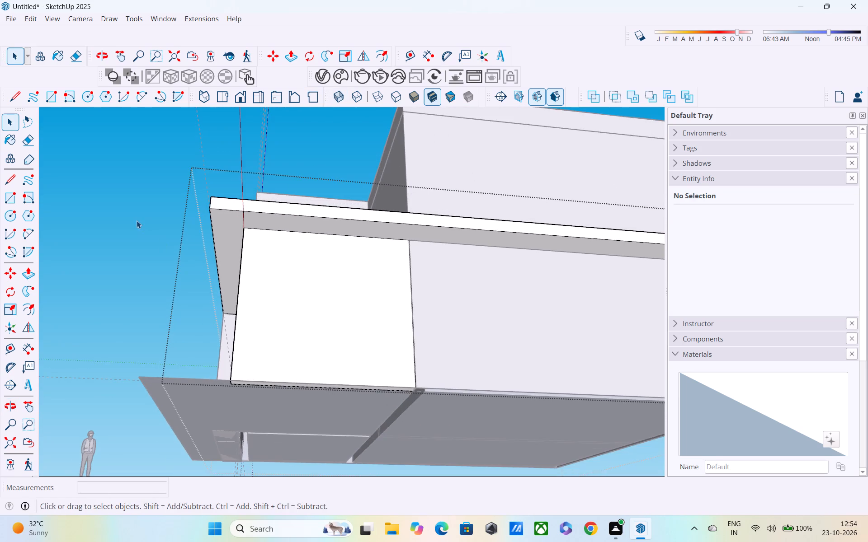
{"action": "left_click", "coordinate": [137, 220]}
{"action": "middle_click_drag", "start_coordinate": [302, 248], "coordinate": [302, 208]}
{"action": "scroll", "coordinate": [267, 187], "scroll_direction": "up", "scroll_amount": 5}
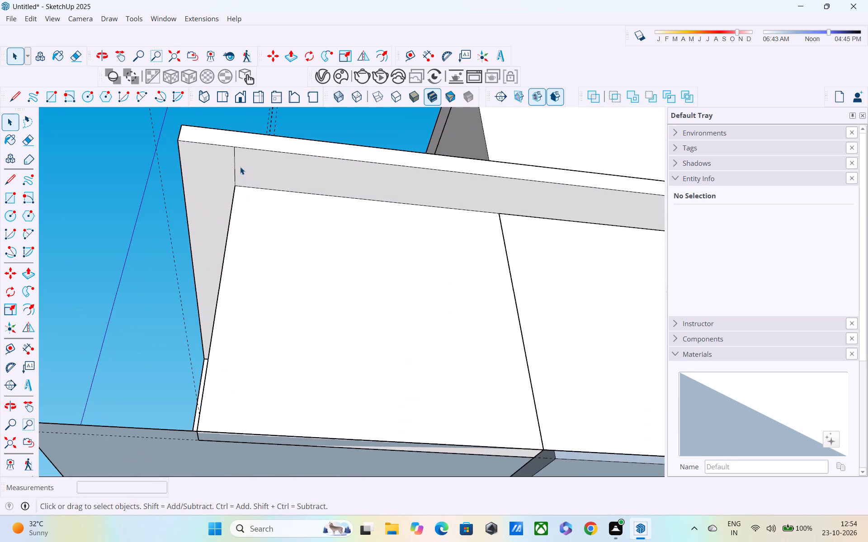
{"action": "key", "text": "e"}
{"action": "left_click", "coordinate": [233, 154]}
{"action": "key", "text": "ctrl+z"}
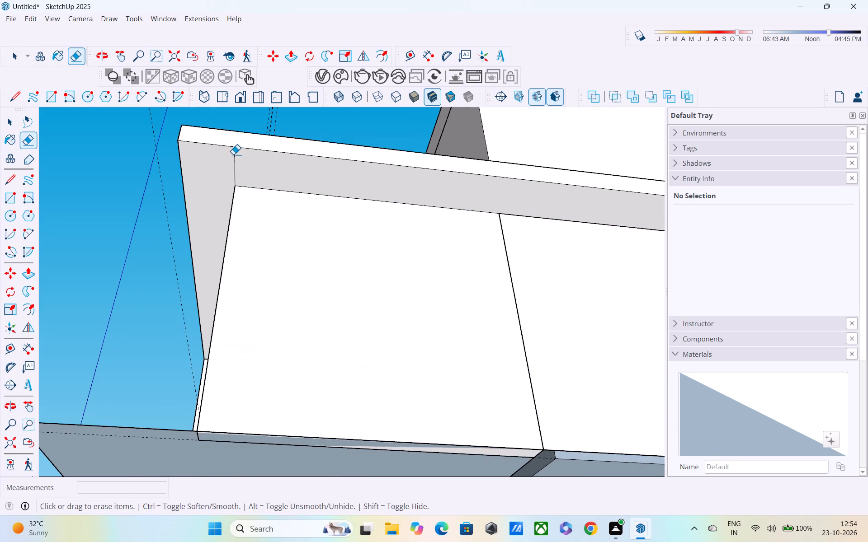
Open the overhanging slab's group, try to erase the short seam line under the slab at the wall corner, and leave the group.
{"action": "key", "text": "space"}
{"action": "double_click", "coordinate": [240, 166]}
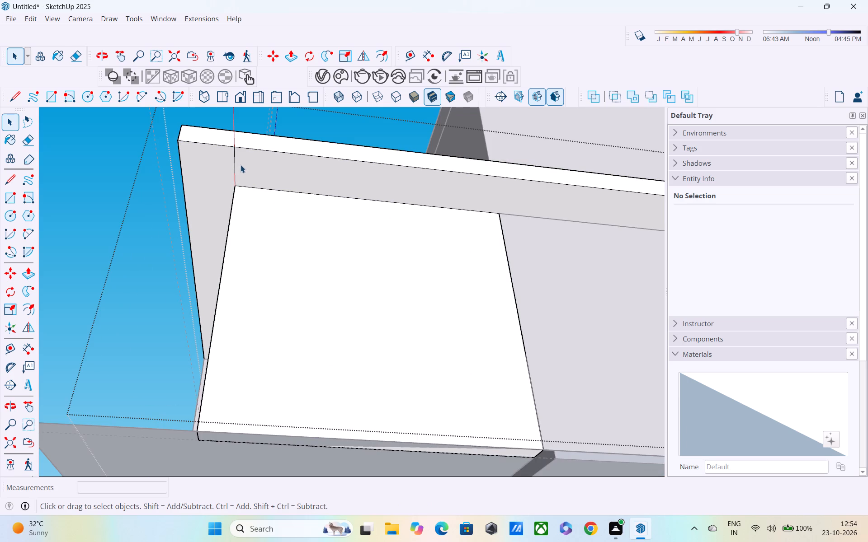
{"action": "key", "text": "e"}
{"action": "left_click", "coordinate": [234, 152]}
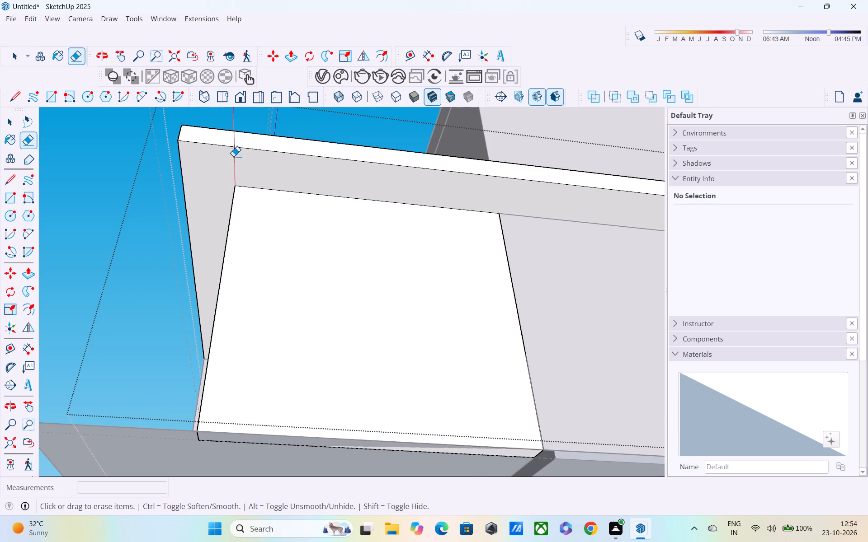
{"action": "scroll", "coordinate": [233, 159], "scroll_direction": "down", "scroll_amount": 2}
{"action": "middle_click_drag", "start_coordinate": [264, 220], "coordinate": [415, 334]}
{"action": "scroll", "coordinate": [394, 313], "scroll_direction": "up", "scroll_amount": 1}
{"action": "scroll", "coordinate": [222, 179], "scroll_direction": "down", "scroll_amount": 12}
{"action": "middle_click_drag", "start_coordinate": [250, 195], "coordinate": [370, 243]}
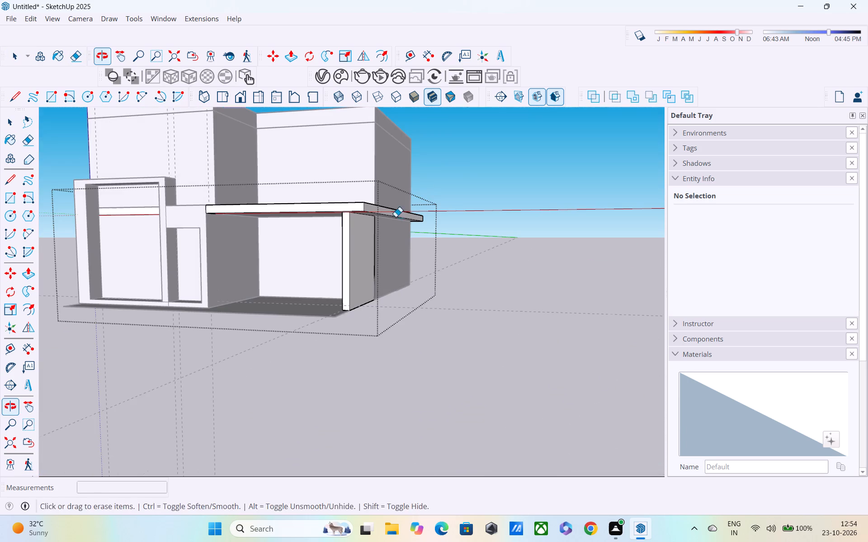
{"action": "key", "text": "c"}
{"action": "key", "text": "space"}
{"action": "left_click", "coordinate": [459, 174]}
Examine the front facade up close, including the large framed opening, the smaller opening beside it and the porch under the slab.
{"action": "middle_click_drag", "start_coordinate": [459, 178], "coordinate": [483, 246]}
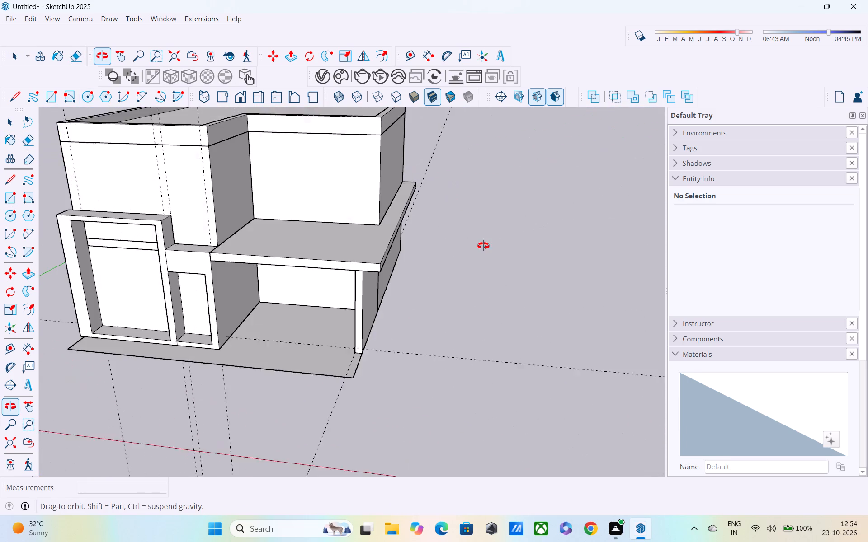
{"action": "middle_click_drag", "start_coordinate": [483, 246], "coordinate": [485, 241]}
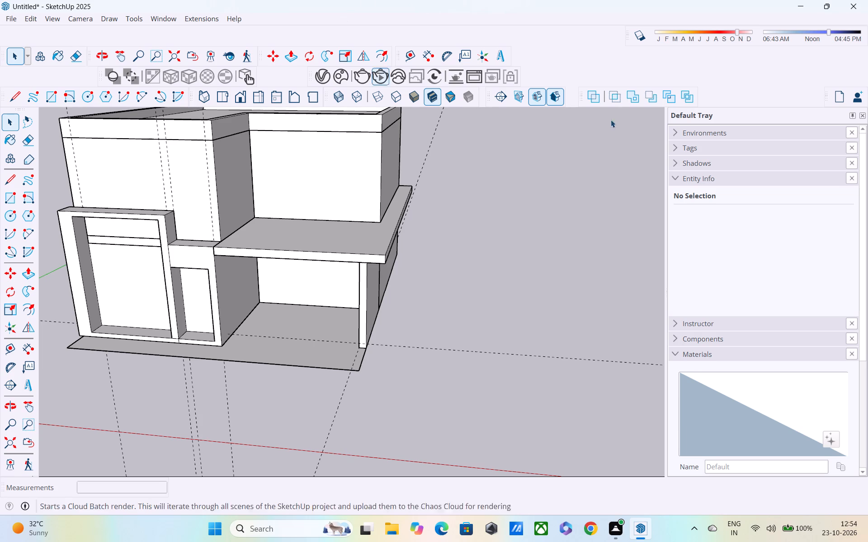
{"action": "middle_click_drag", "start_coordinate": [69, 270], "coordinate": [260, 216]}
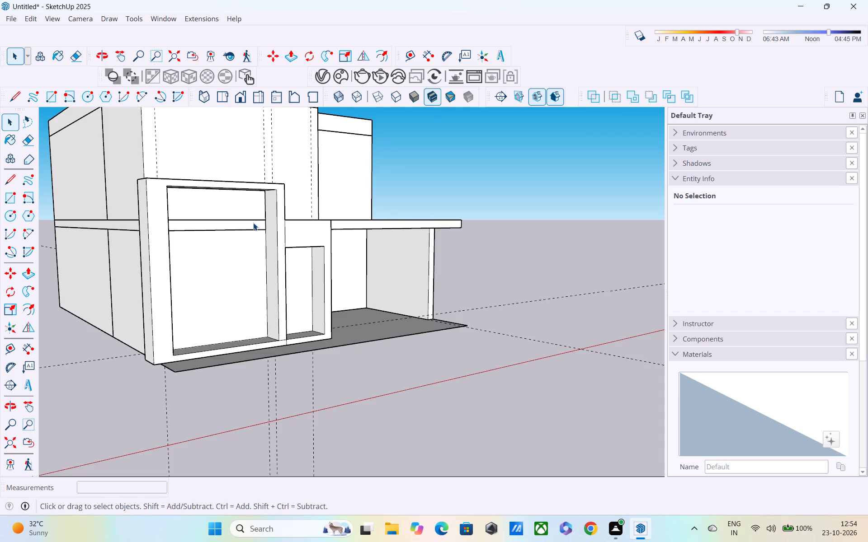
{"action": "middle_click_drag", "start_coordinate": [253, 223], "coordinate": [250, 203]}
{"action": "scroll", "coordinate": [254, 221], "scroll_direction": "down", "scroll_amount": 1}
{"action": "scroll", "coordinate": [275, 253], "scroll_direction": "up", "scroll_amount": 2}
{"action": "middle_click_drag", "start_coordinate": [279, 239], "coordinate": [271, 206]}
{"action": "scroll", "coordinate": [277, 207], "scroll_direction": "up", "scroll_amount": 2}
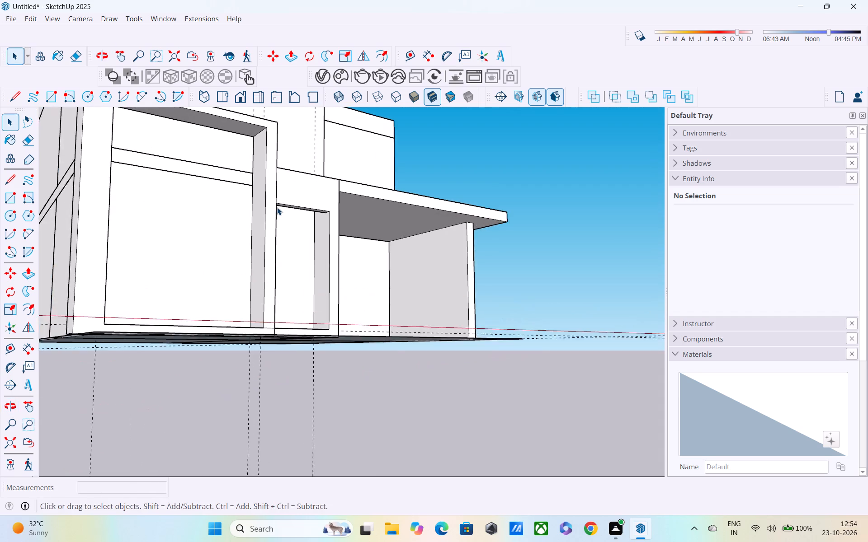
{"action": "scroll", "coordinate": [277, 207], "scroll_direction": "up", "scroll_amount": 1}
{"action": "middle_click_drag", "start_coordinate": [277, 207], "coordinate": [206, 208]}
{"action": "scroll", "coordinate": [234, 210], "scroll_direction": "up", "scroll_amount": 2}
{"action": "middle_click_drag", "start_coordinate": [237, 209], "coordinate": [241, 214]}
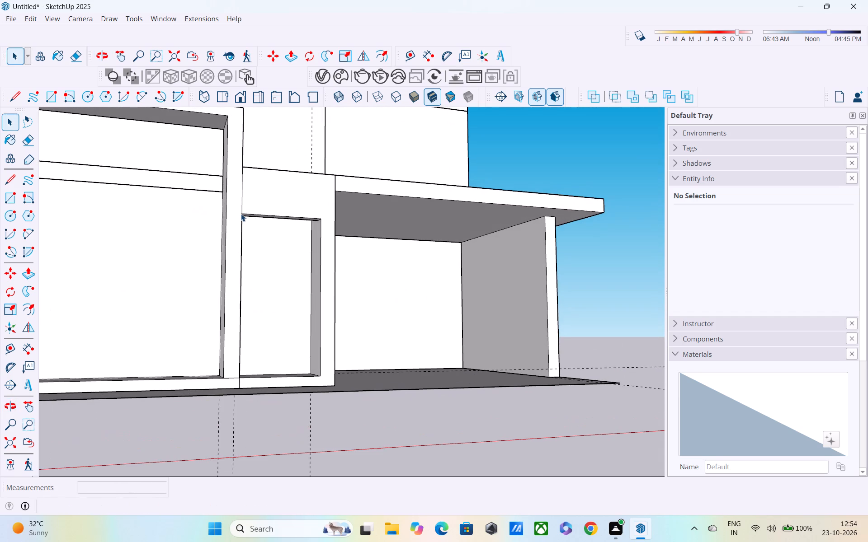
{"action": "middle_click_drag", "start_coordinate": [241, 214], "coordinate": [335, 209], "text": "shift"}
{"action": "scroll", "coordinate": [336, 210], "scroll_direction": "down", "scroll_amount": 3}
{"action": "middle_click_drag", "start_coordinate": [336, 221], "coordinate": [278, 258]}
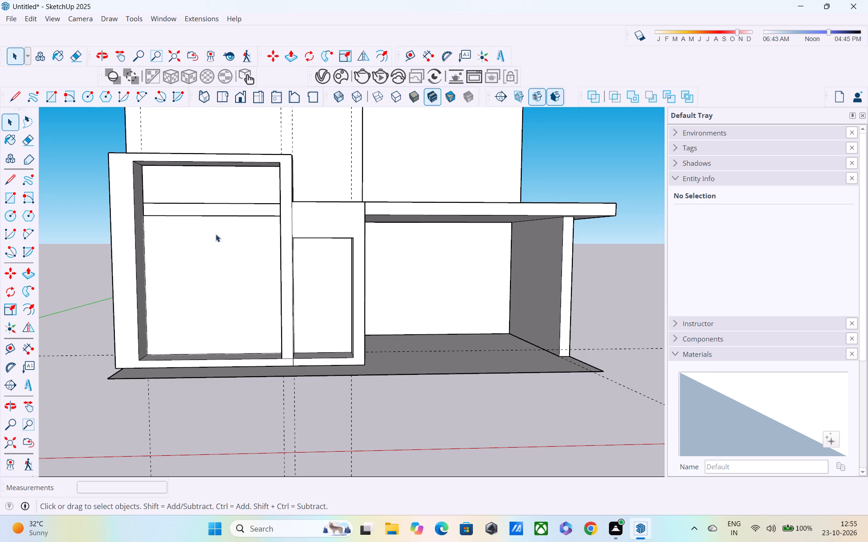
{"action": "middle_click_drag", "start_coordinate": [193, 234], "coordinate": [217, 212]}
{"action": "scroll", "coordinate": [216, 208], "scroll_direction": "up", "scroll_amount": 3}
{"action": "middle_click_drag", "start_coordinate": [215, 208], "coordinate": [198, 222]}
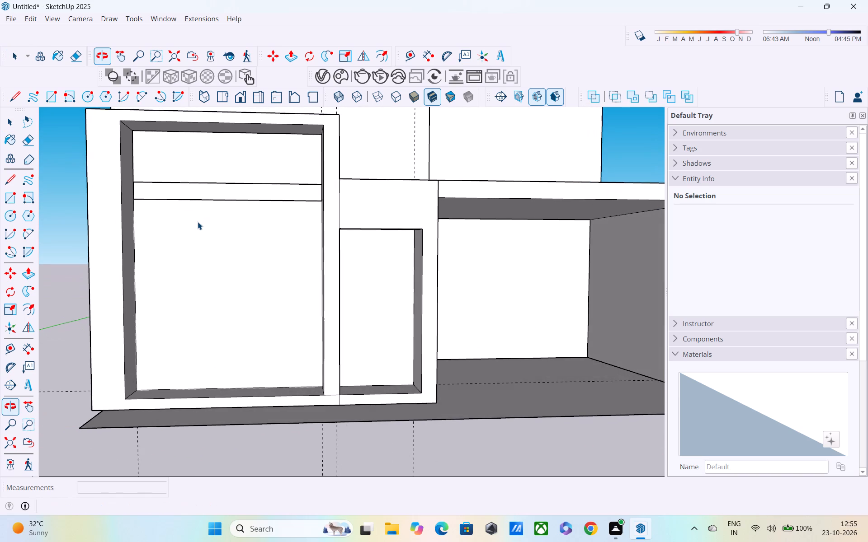
{"action": "scroll", "coordinate": [198, 222], "scroll_direction": "up", "scroll_amount": 1}
{"action": "middle_click_drag", "start_coordinate": [197, 222], "coordinate": [96, 258]}
{"action": "scroll", "coordinate": [157, 209], "scroll_direction": "up", "scroll_amount": 4}
{"action": "middle_click_drag", "start_coordinate": [148, 200], "coordinate": [214, 266]}
{"action": "scroll", "coordinate": [156, 221], "scroll_direction": "down", "scroll_amount": 1}
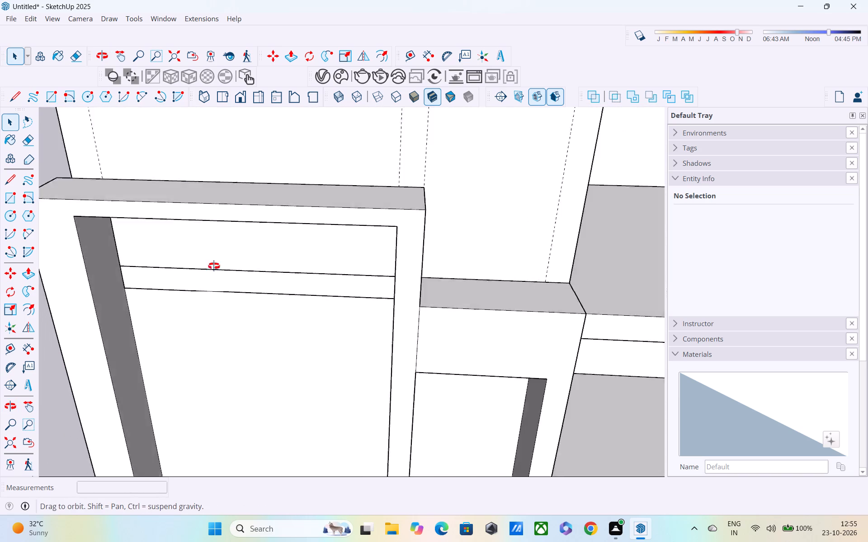
{"action": "middle_click_drag", "start_coordinate": [214, 266], "coordinate": [271, 279]}
{"action": "scroll", "coordinate": [258, 264], "scroll_direction": "up", "scroll_amount": 1}
{"action": "scroll", "coordinate": [258, 264], "scroll_direction": "down", "scroll_amount": 10}
{"action": "scroll", "coordinate": [241, 211], "scroll_direction": "down", "scroll_amount": 5}
Examine the house's roof parapet, side wall and overall massing from above and from several sides.
{"action": "middle_click_drag", "start_coordinate": [250, 194], "coordinate": [271, 297]}
{"action": "scroll", "coordinate": [271, 297], "scroll_direction": "up", "scroll_amount": 1}
{"action": "scroll", "coordinate": [269, 276], "scroll_direction": "down", "scroll_amount": 5}
{"action": "middle_click_drag", "start_coordinate": [222, 195], "coordinate": [398, 155]}
{"action": "middle_click_drag", "start_coordinate": [325, 182], "coordinate": [414, 173]}
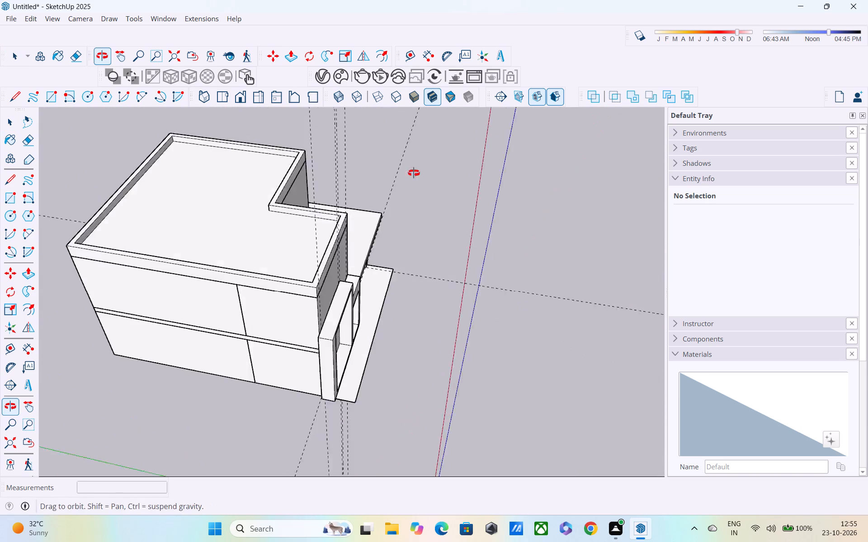
{"action": "middle_click_drag", "start_coordinate": [414, 173], "coordinate": [520, 153]}
{"action": "left_click", "coordinate": [393, 157]}
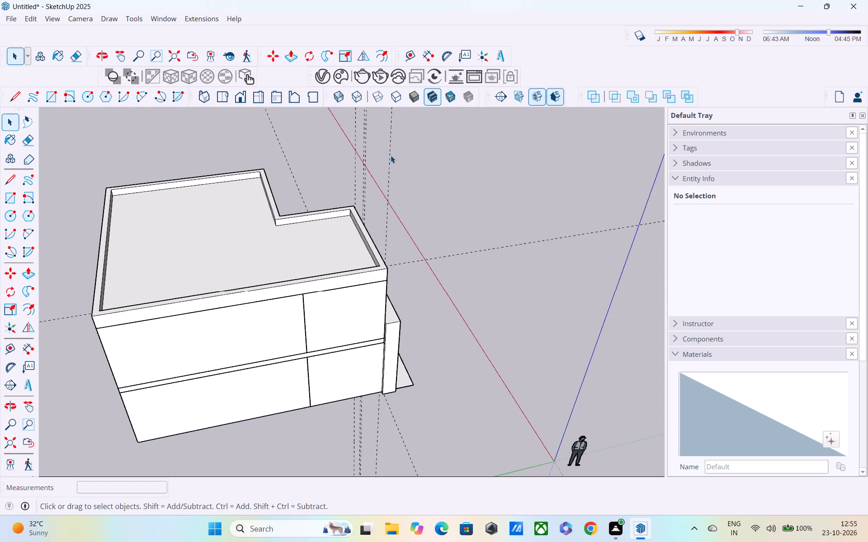
{"action": "double_click", "coordinate": [390, 155]}
{"action": "left_click", "coordinate": [443, 164]}
{"action": "middle_click_drag", "start_coordinate": [444, 171], "coordinate": [364, 157]}
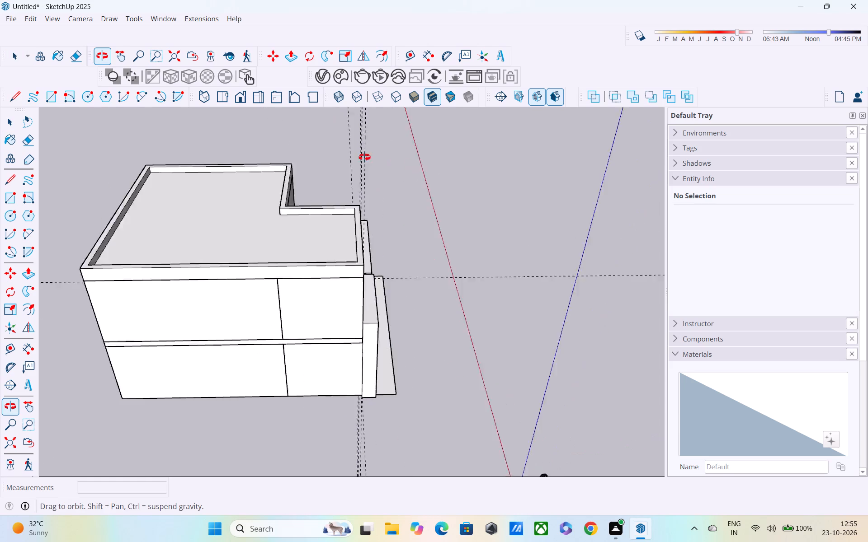
{"action": "middle_click_drag", "start_coordinate": [364, 157], "coordinate": [255, 131]}
{"action": "scroll", "coordinate": [271, 151], "scroll_direction": "down", "scroll_amount": 4}
{"action": "scroll", "coordinate": [288, 167], "scroll_direction": "up", "scroll_amount": 1}
{"action": "scroll", "coordinate": [311, 155], "scroll_direction": "down", "scroll_amount": 2}
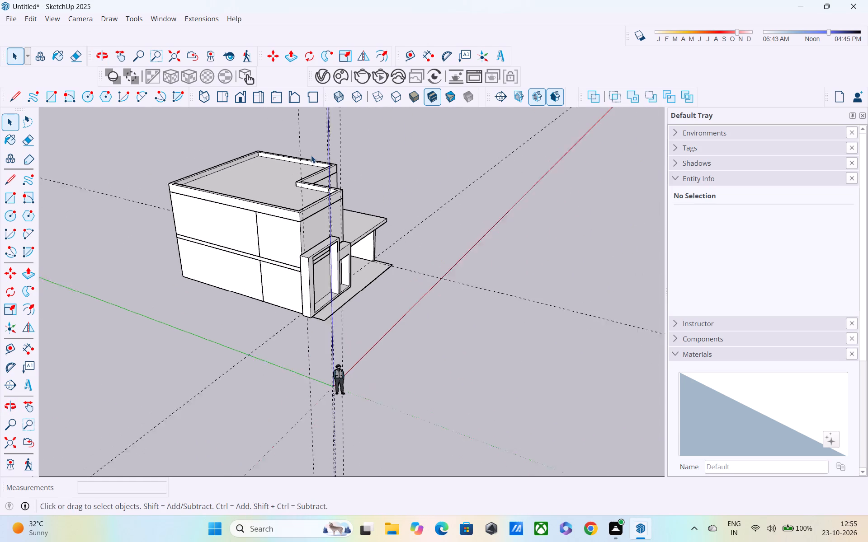
{"action": "scroll", "coordinate": [311, 155], "scroll_direction": "down", "scroll_amount": 1}
{"action": "left_click", "coordinate": [470, 144]}
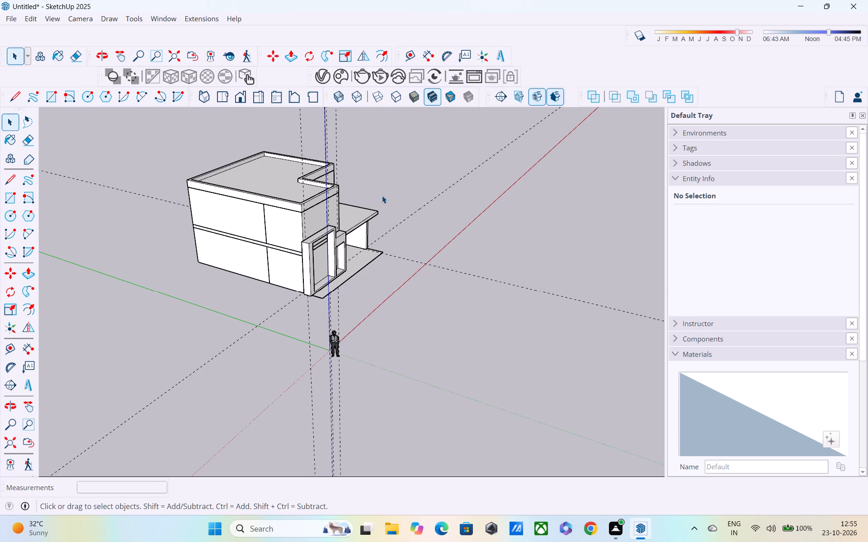
Open the group containing the framed front openings for editing.
{"action": "scroll", "coordinate": [382, 196], "scroll_direction": "up", "scroll_amount": 1}
{"action": "middle_click_drag", "start_coordinate": [406, 313], "coordinate": [257, 237]}
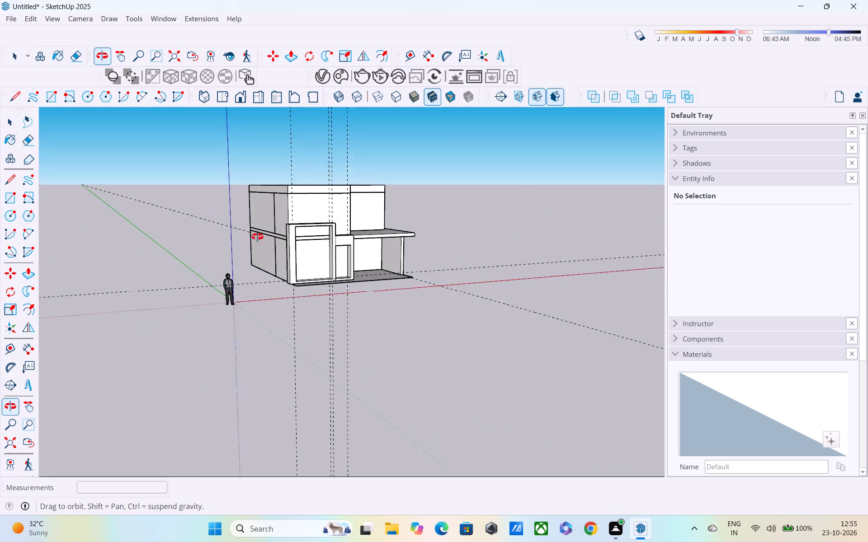
{"action": "middle_click_drag", "start_coordinate": [257, 237], "coordinate": [251, 233]}
{"action": "middle_click_drag", "start_coordinate": [413, 267], "coordinate": [301, 252]}
{"action": "scroll", "coordinate": [401, 276], "scroll_direction": "up", "scroll_amount": 4}
{"action": "middle_click_drag", "start_coordinate": [419, 243], "coordinate": [528, 225]}
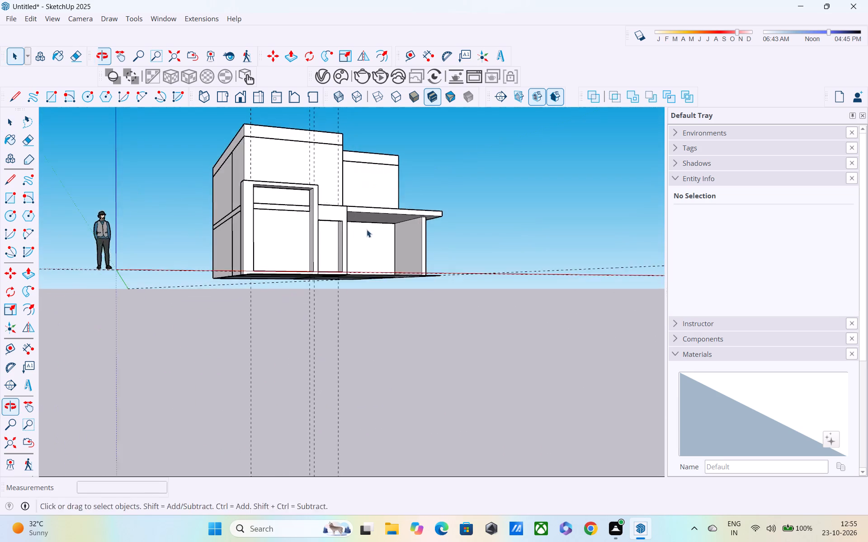
{"action": "middle_click_drag", "start_coordinate": [366, 230], "coordinate": [284, 271]}
{"action": "scroll", "coordinate": [347, 271], "scroll_direction": "up", "scroll_amount": 3}
{"action": "middle_click_drag", "start_coordinate": [334, 270], "coordinate": [346, 247]}
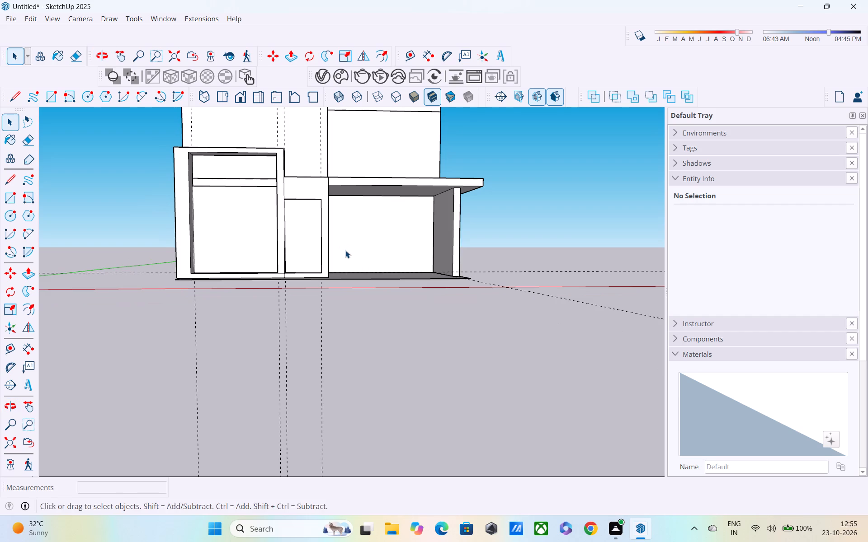
{"action": "middle_click_drag", "start_coordinate": [346, 251], "coordinate": [364, 312], "text": "shift"}
{"action": "middle_click_drag", "start_coordinate": [261, 289], "coordinate": [215, 316]}
{"action": "double_click", "coordinate": [221, 308]}
{"action": "middle_click_drag", "start_coordinate": [242, 313], "coordinate": [246, 303]}
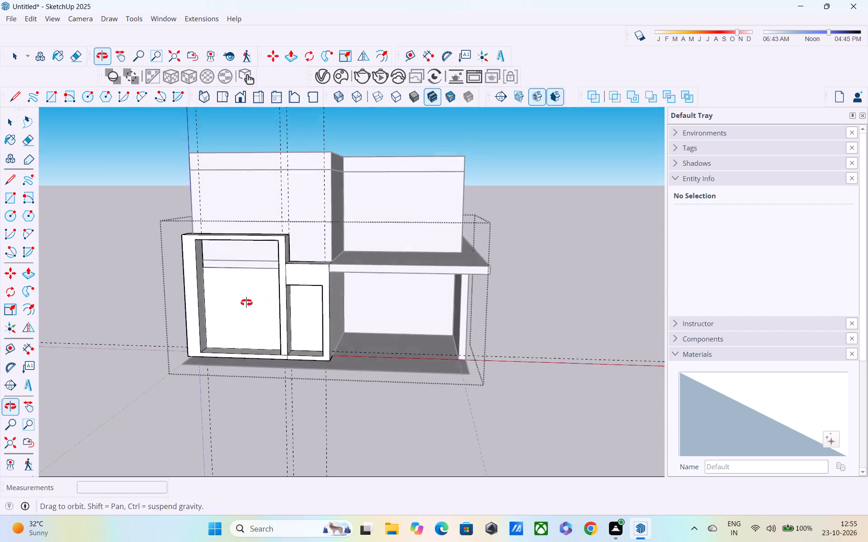
{"action": "middle_click_drag", "start_coordinate": [246, 303], "coordinate": [246, 277]}
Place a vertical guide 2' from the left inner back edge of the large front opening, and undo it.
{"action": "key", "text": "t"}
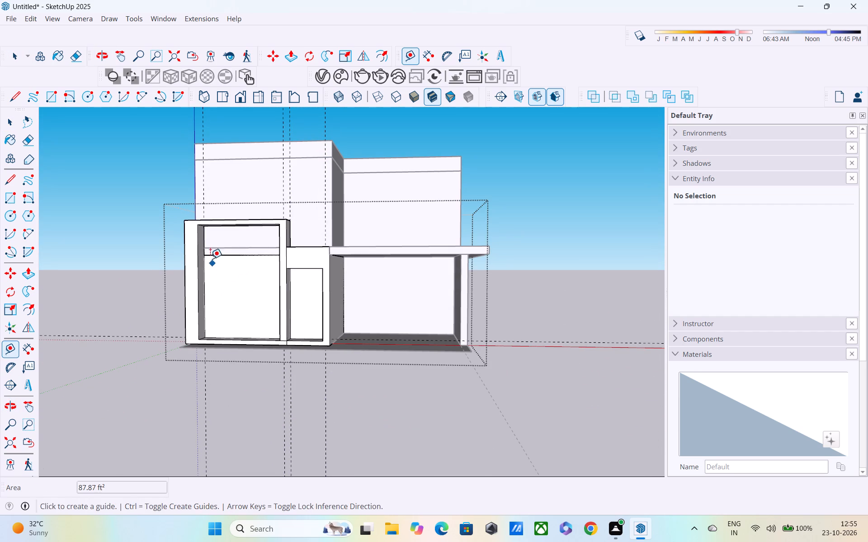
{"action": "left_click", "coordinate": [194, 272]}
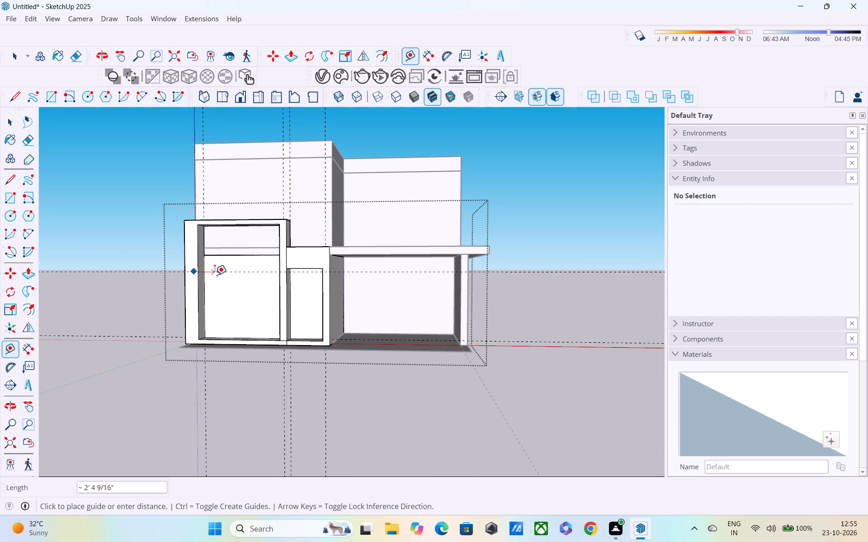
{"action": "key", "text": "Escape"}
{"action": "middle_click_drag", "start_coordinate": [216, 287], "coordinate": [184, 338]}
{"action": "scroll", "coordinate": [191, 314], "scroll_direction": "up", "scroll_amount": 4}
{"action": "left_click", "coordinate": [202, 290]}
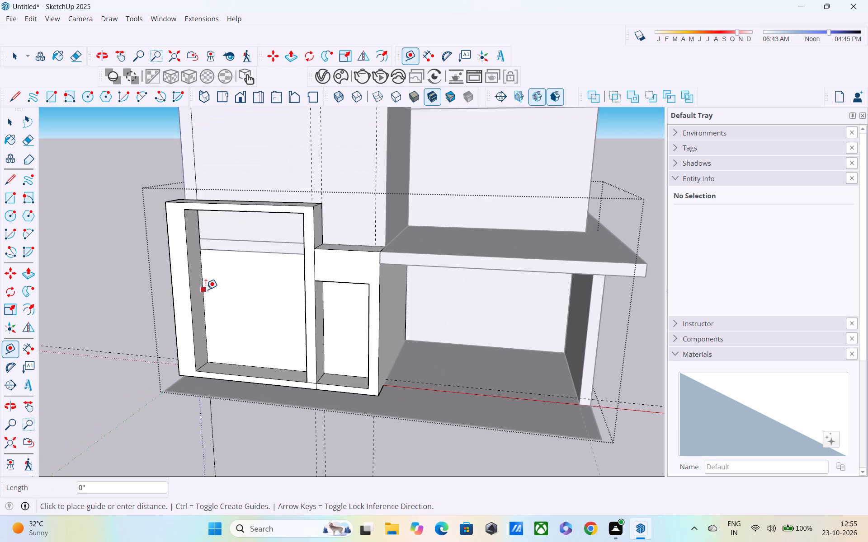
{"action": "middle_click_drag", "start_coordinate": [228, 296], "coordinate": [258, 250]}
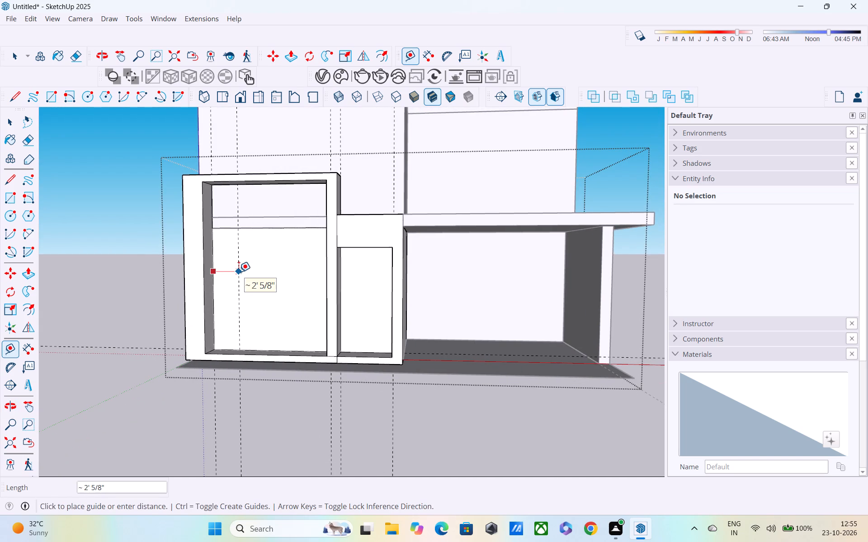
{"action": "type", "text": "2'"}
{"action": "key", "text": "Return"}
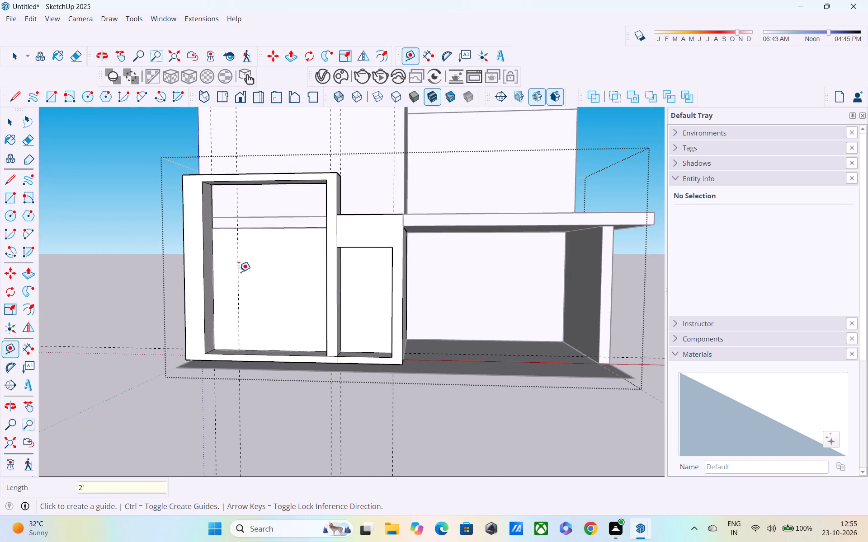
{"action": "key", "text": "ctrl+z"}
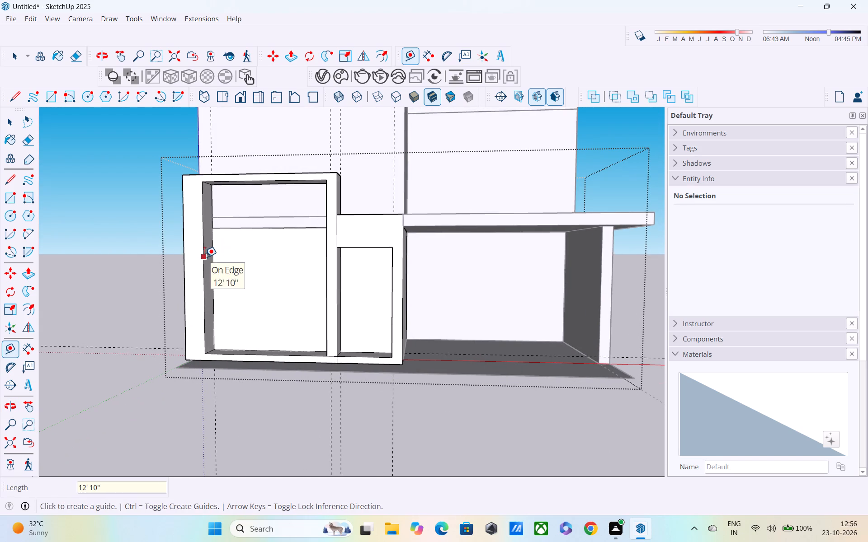
Place a vertical guide 1' inward from the left inner back edge of the large front opening.
{"action": "left_click", "coordinate": [213, 250]}
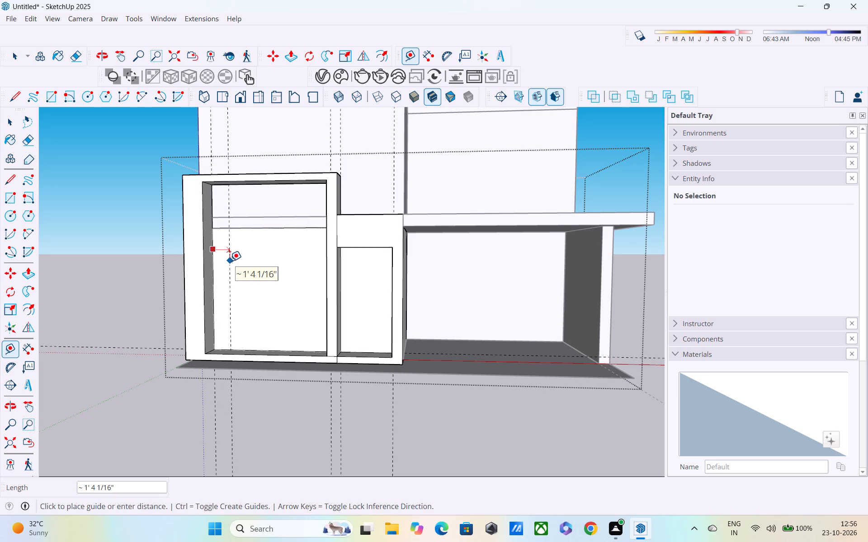
{"action": "type", "text": "1'"}
{"action": "key", "text": "Return"}
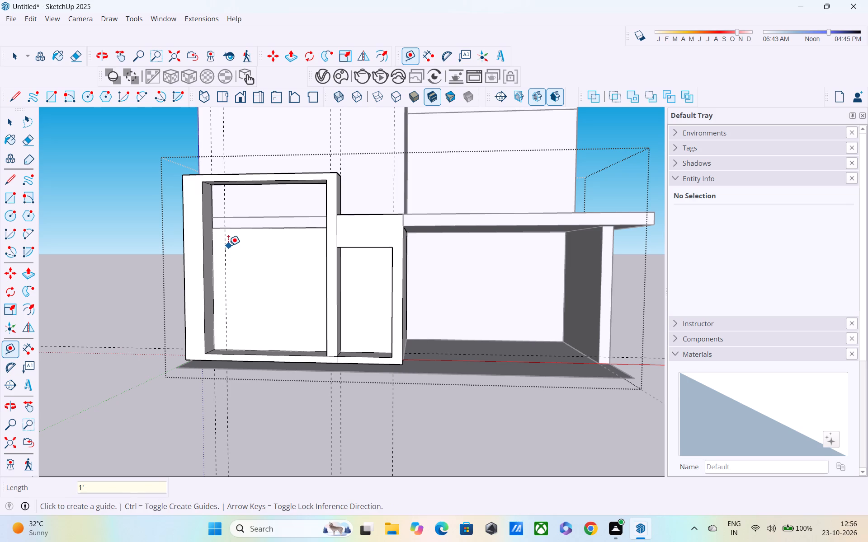
Place a second vertical guide inward from the 1' guide in the large front opening, trying 4' before setting it to 3'.
{"action": "left_click", "coordinate": [225, 244]}
{"action": "scroll", "coordinate": [268, 264], "scroll_direction": "down", "scroll_amount": 2}
{"action": "middle_click_drag", "start_coordinate": [271, 266], "coordinate": [272, 346], "text": "shift"}
{"action": "scroll", "coordinate": [271, 345], "scroll_direction": "down", "scroll_amount": 2}
{"action": "middle_click_drag", "start_coordinate": [271, 344], "coordinate": [282, 299]}
{"action": "scroll", "coordinate": [282, 299], "scroll_direction": "down", "scroll_amount": 2}
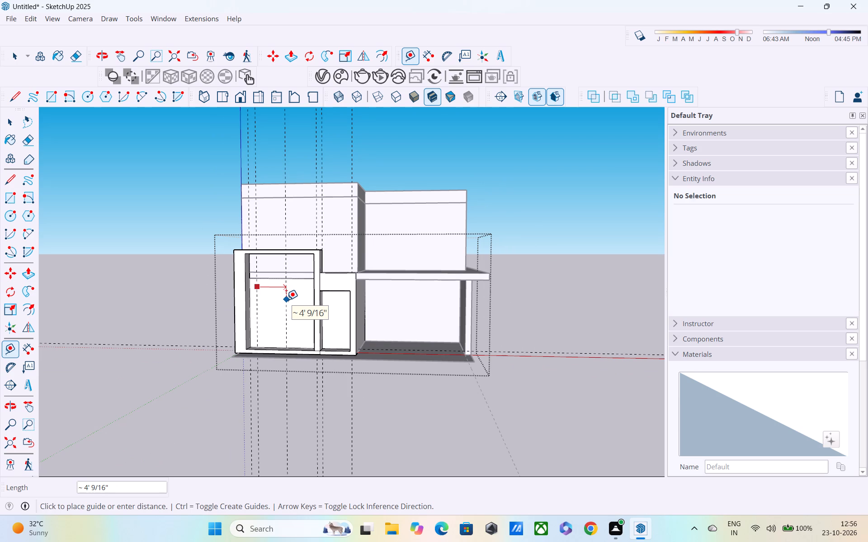
{"action": "type", "text": "4'"}
{"action": "key", "text": "Return"}
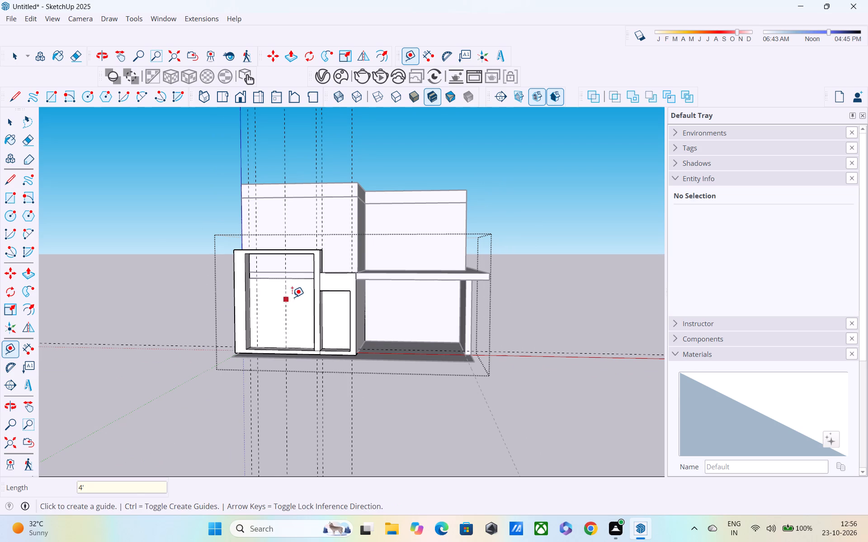
{"action": "type", "text": "3'"}
{"action": "key", "text": "Return"}
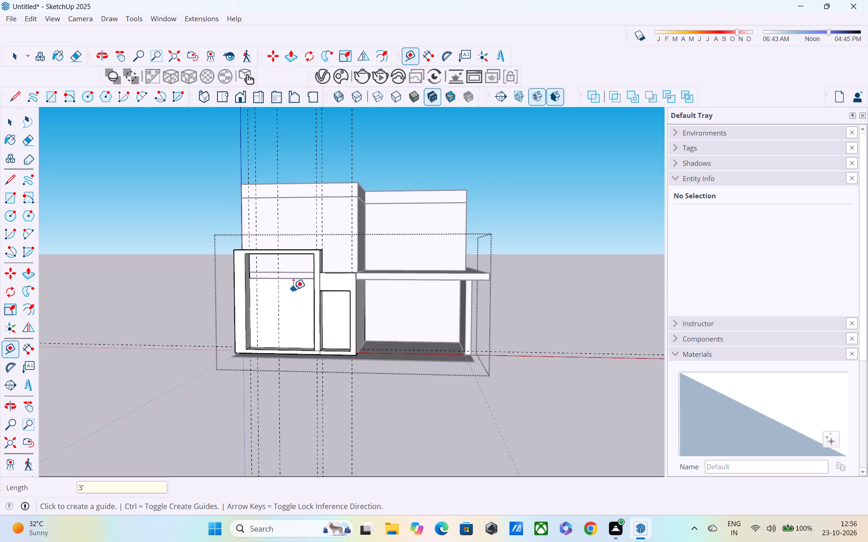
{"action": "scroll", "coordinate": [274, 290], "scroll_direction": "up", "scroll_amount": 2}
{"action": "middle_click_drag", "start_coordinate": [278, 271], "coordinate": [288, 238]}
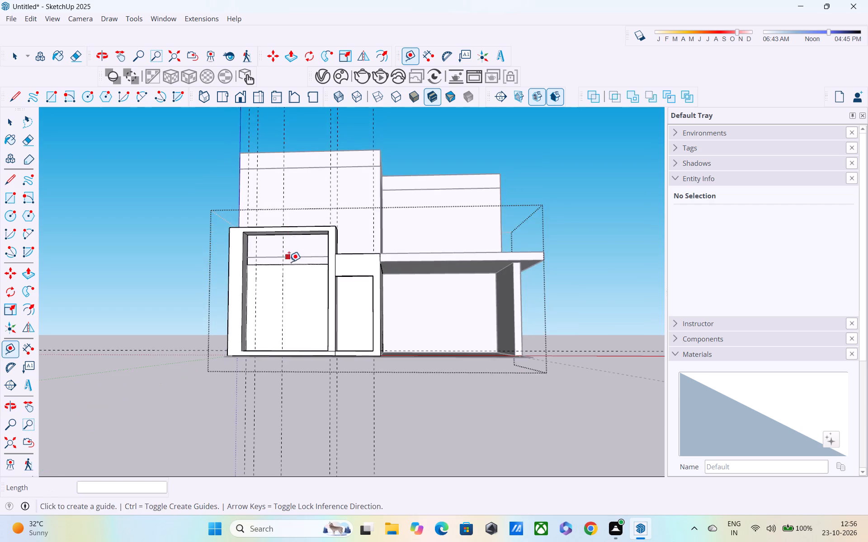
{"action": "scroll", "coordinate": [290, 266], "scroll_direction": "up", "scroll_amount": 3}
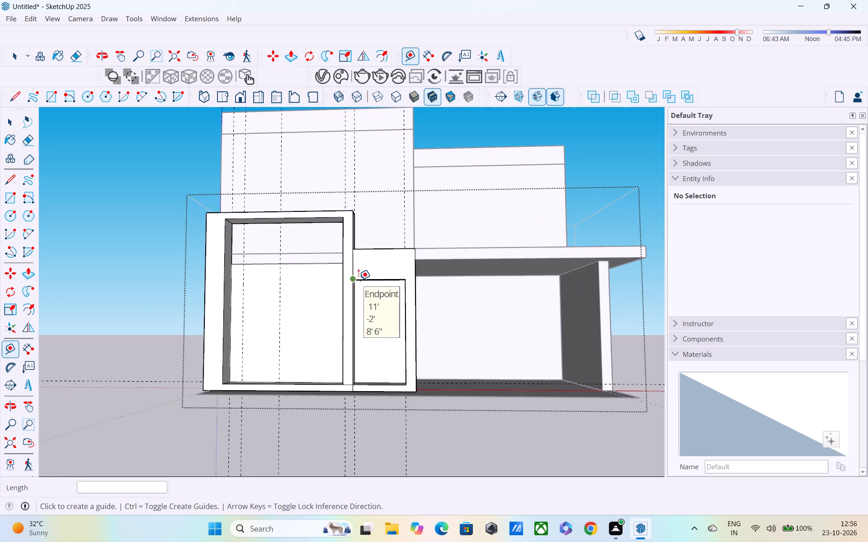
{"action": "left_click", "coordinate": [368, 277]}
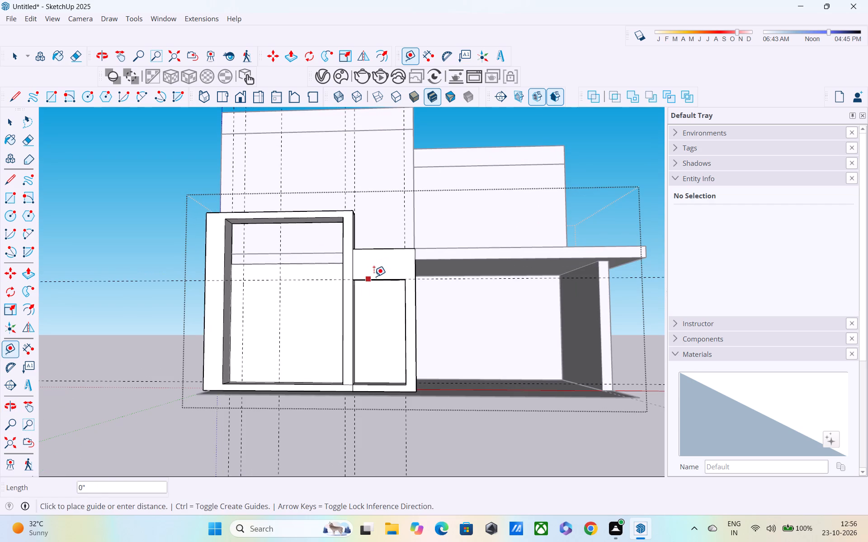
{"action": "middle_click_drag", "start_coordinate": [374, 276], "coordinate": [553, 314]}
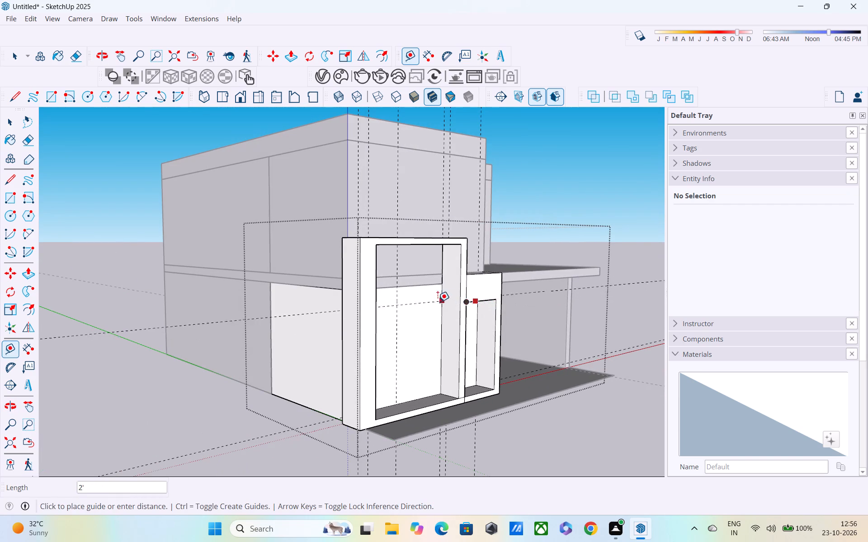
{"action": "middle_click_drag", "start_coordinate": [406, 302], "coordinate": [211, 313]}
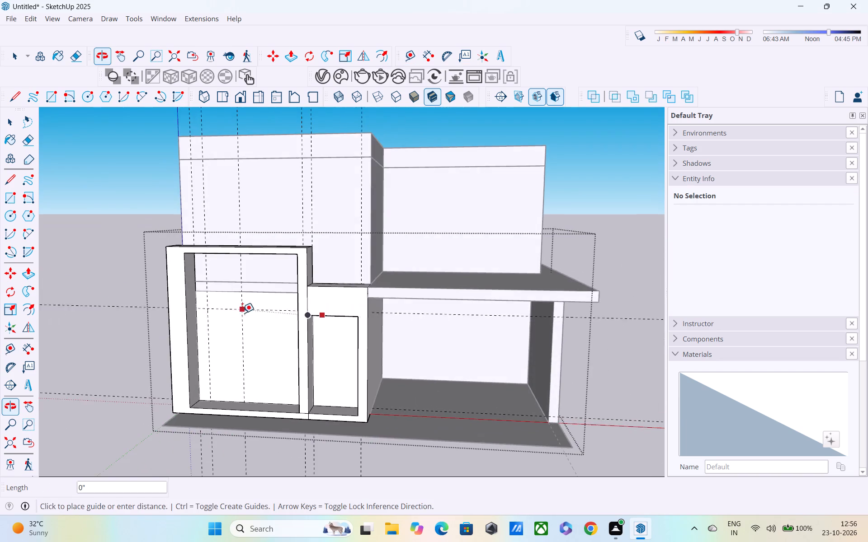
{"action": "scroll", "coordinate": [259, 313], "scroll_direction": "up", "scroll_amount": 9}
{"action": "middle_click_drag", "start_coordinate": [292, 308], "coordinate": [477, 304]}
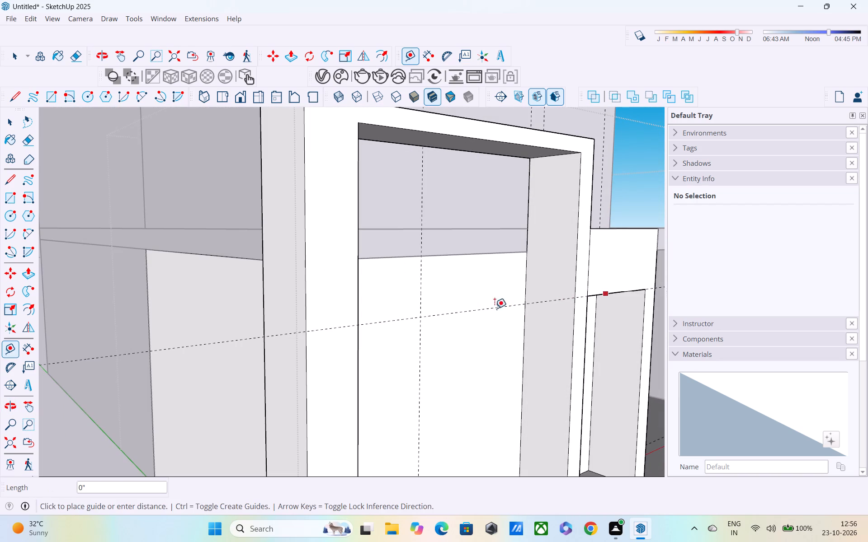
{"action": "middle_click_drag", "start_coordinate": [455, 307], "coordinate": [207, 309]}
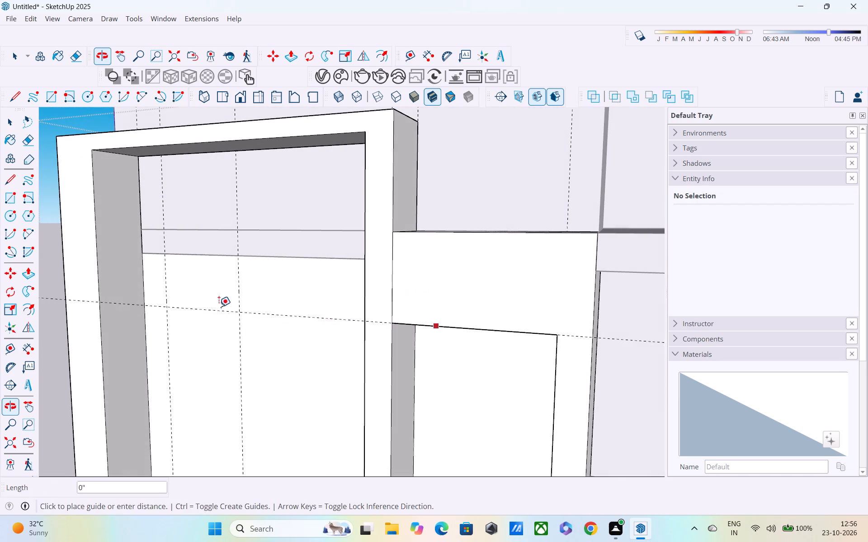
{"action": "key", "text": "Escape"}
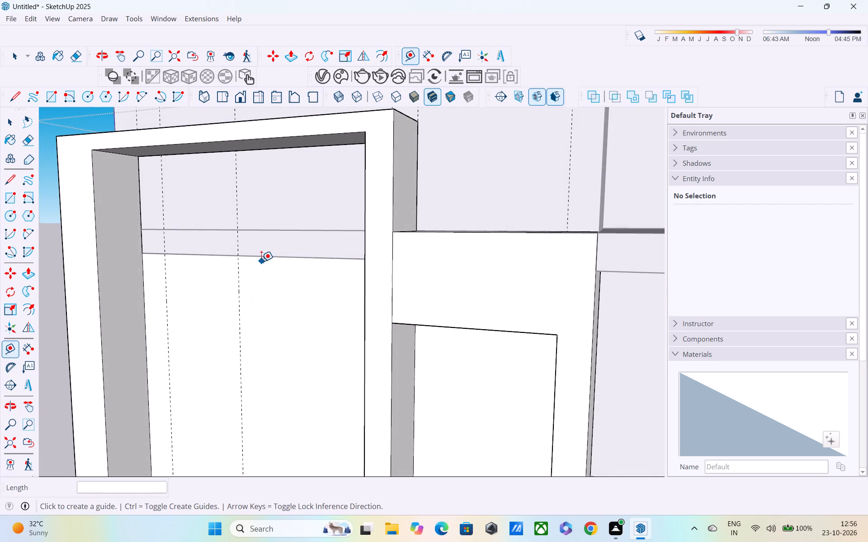
Place a horizontal guide about 2' below the wall's top edge inside the large front opening.
{"action": "left_click", "coordinate": [265, 255]}
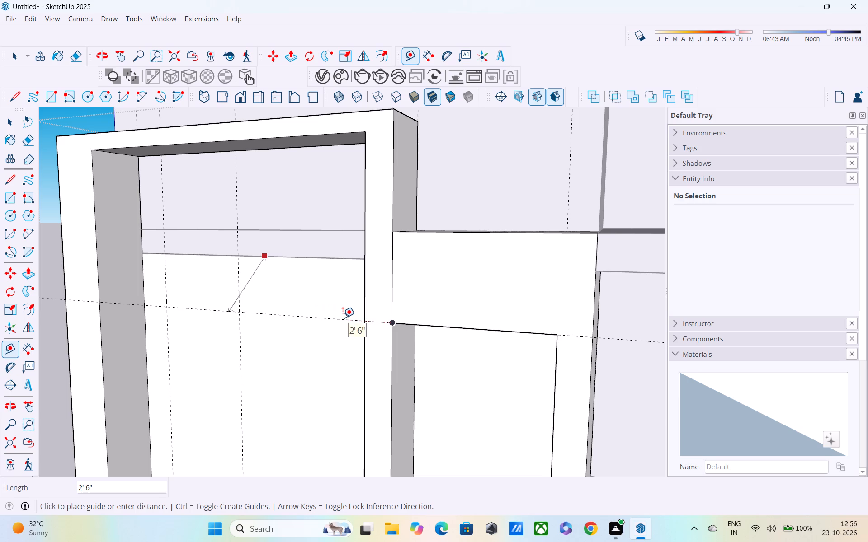
{"action": "middle_click_drag", "start_coordinate": [327, 320], "coordinate": [239, 326]}
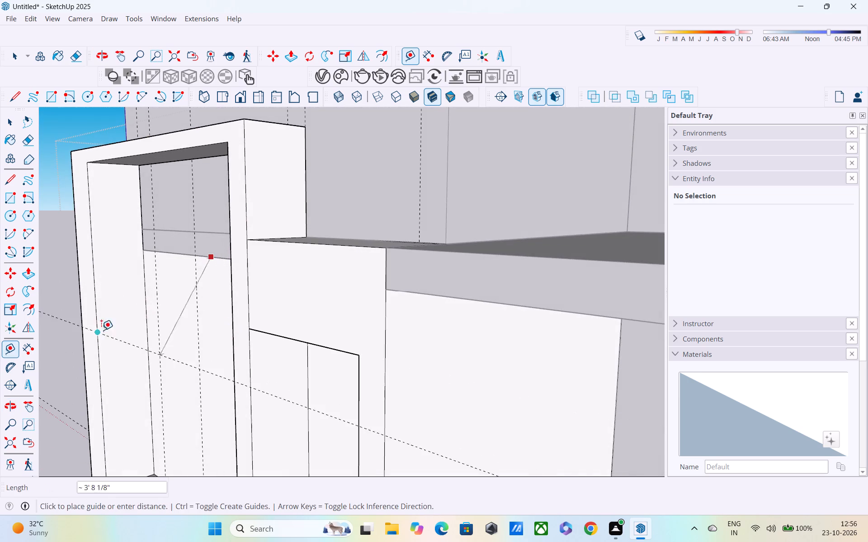
{"action": "middle_click_drag", "start_coordinate": [195, 328], "coordinate": [388, 178]}
{"action": "middle_click_drag", "start_coordinate": [384, 191], "coordinate": [420, 243]}
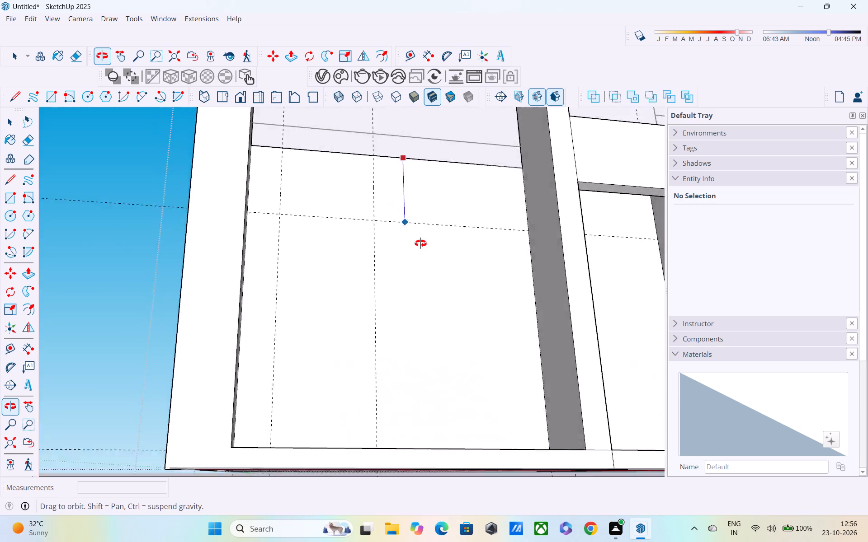
{"action": "middle_click_drag", "start_coordinate": [420, 243], "coordinate": [554, 316]}
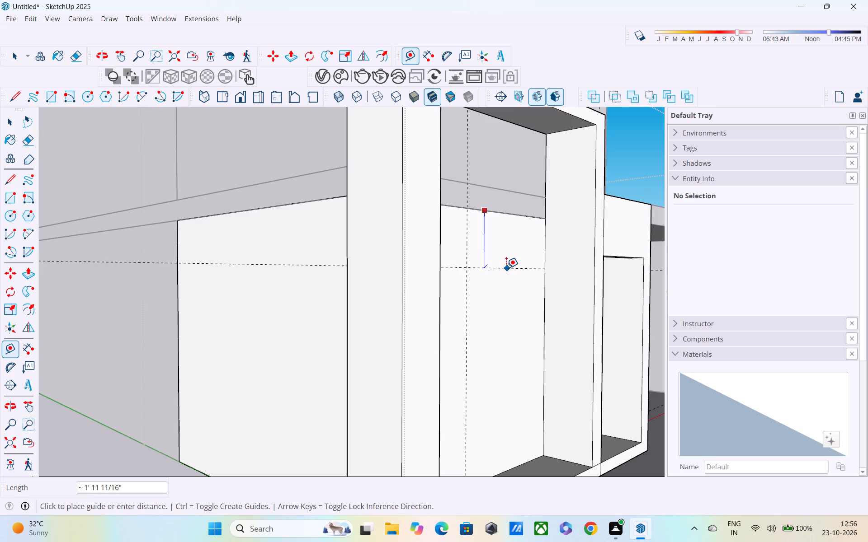
{"action": "left_click", "coordinate": [505, 264]}
{"action": "middle_click_drag", "start_coordinate": [505, 267], "coordinate": [420, 275]}
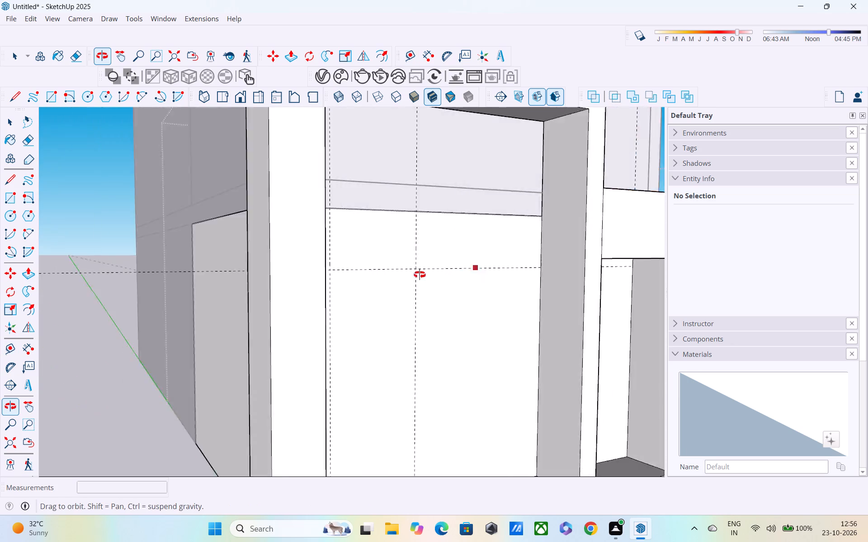
{"action": "middle_click_drag", "start_coordinate": [420, 275], "coordinate": [323, 277]}
{"action": "middle_click_drag", "start_coordinate": [359, 275], "coordinate": [334, 232]}
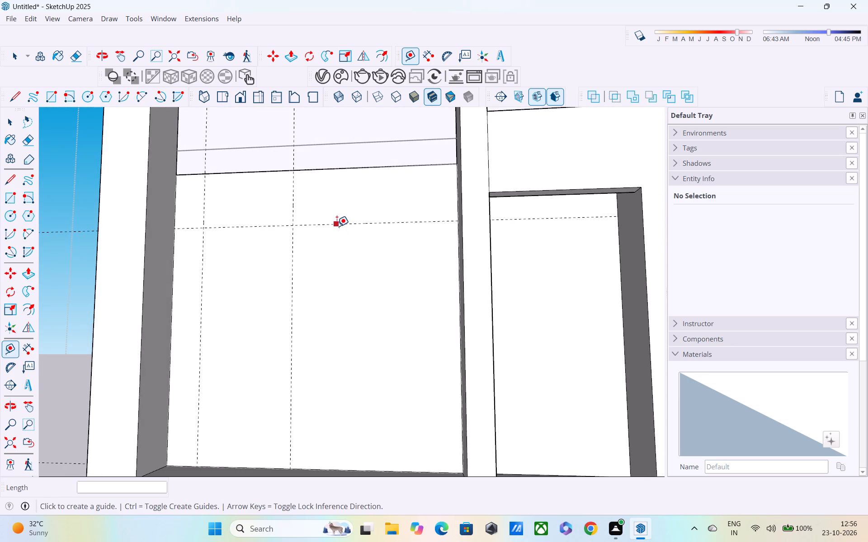
Place a second horizontal guide about 10" above the first one in the large front opening.
{"action": "left_click", "coordinate": [340, 225]}
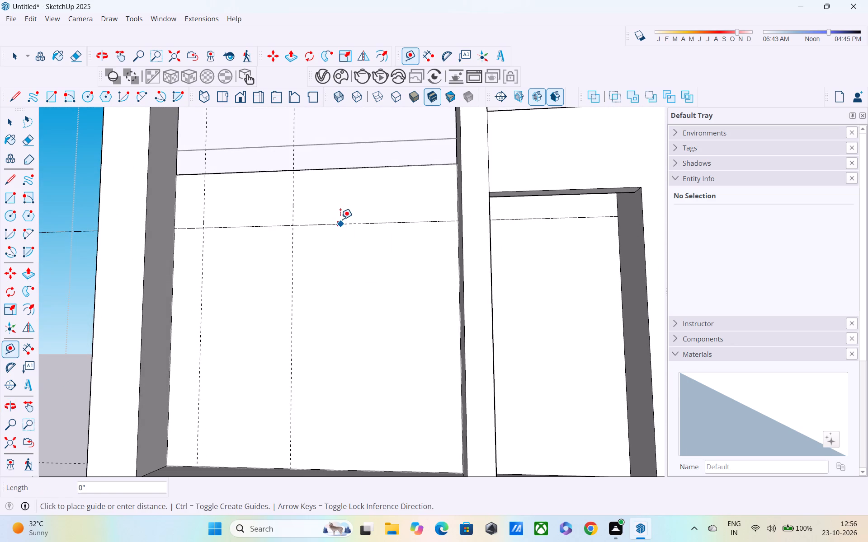
{"action": "key", "text": "Escape"}
{"action": "left_click", "coordinate": [360, 223]}
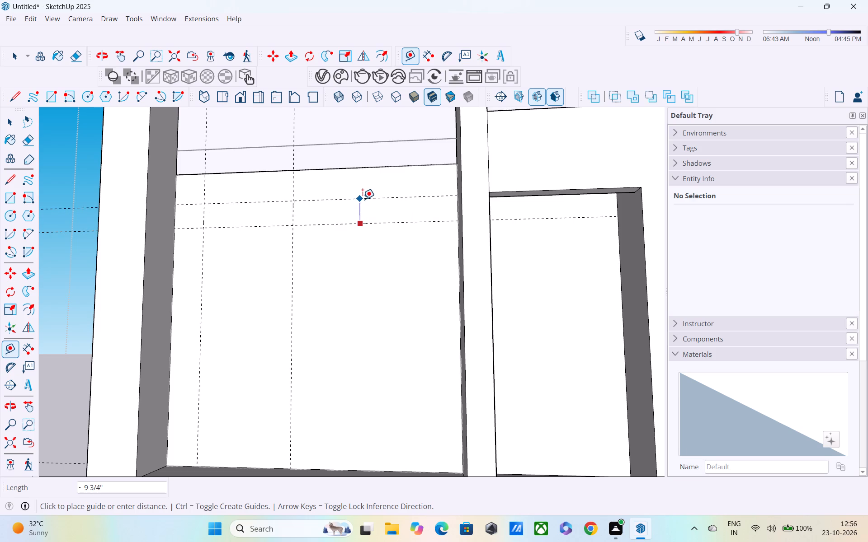
{"action": "left_click", "coordinate": [363, 202]}
Delete the lower of the two horizontal guides across the large front opening.
{"action": "middle_click_drag", "start_coordinate": [365, 213], "coordinate": [259, 165]}
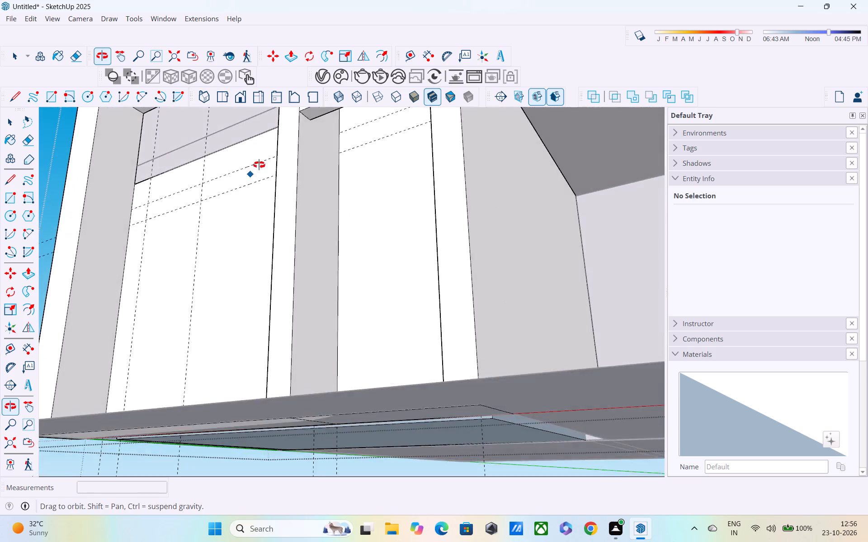
{"action": "middle_click_drag", "start_coordinate": [259, 165], "coordinate": [321, 187]}
{"action": "scroll", "coordinate": [333, 178], "scroll_direction": "up", "scroll_amount": 1}
{"action": "middle_click_drag", "start_coordinate": [353, 188], "coordinate": [373, 215]}
{"action": "scroll", "coordinate": [415, 222], "scroll_direction": "down", "scroll_amount": 2}
{"action": "middle_click_drag", "start_coordinate": [435, 239], "coordinate": [450, 299]}
{"action": "scroll", "coordinate": [450, 294], "scroll_direction": "down", "scroll_amount": 4}
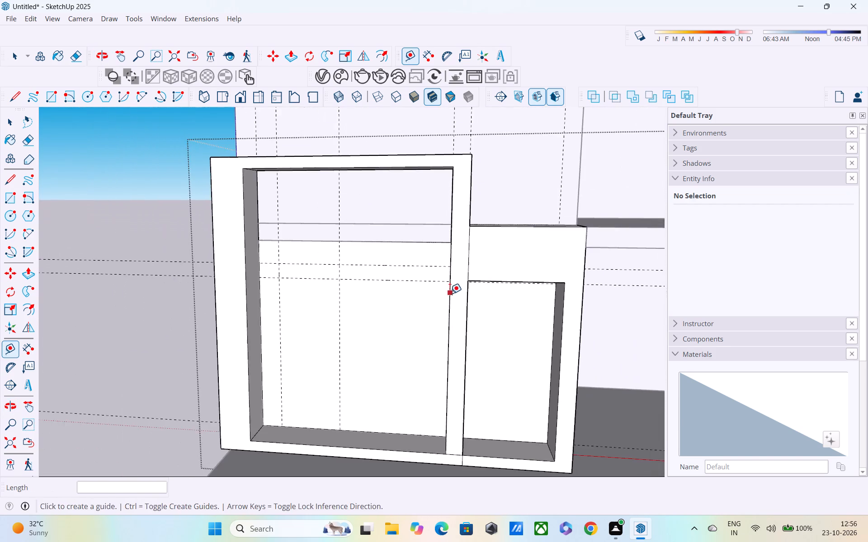
{"action": "middle_click_drag", "start_coordinate": [441, 289], "coordinate": [434, 253]}
{"action": "scroll", "coordinate": [426, 266], "scroll_direction": "down", "scroll_amount": 3}
{"action": "middle_click_drag", "start_coordinate": [410, 274], "coordinate": [428, 298]}
{"action": "scroll", "coordinate": [427, 298], "scroll_direction": "down", "scroll_amount": 4}
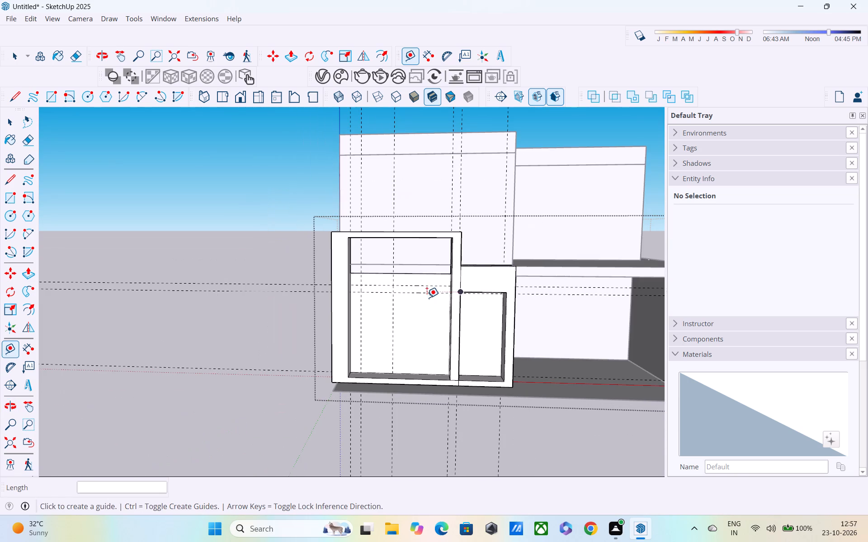
{"action": "key", "text": "space"}
{"action": "left_click", "coordinate": [424, 294]}
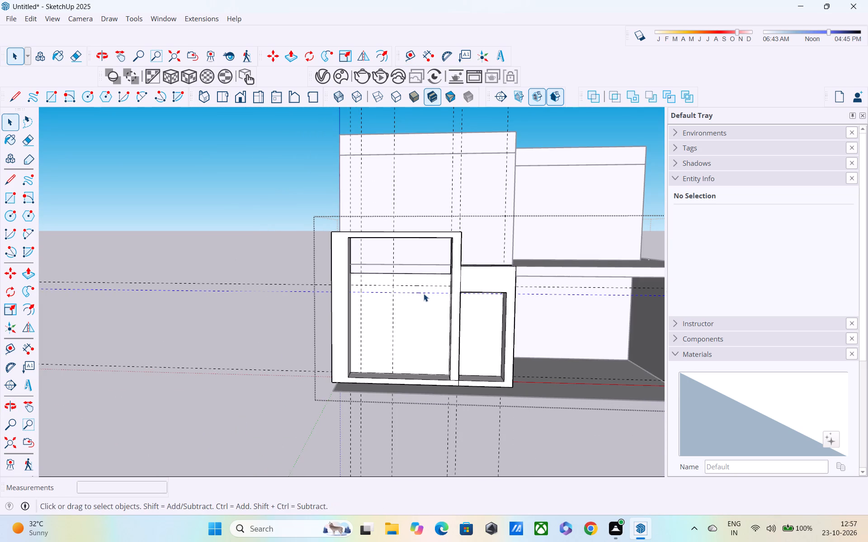
{"action": "key", "text": "Delete"}
Place a horizontal guide 6" below the remaining horizontal guide in the large front opening.
{"action": "middle_click_drag", "start_coordinate": [420, 295], "coordinate": [416, 280]}
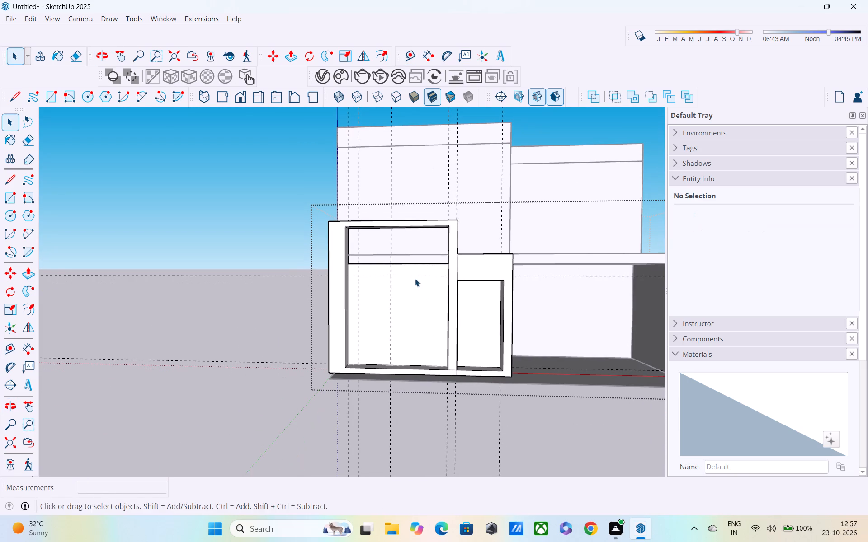
{"action": "key", "text": "t"}
{"action": "left_click", "coordinate": [415, 275]}
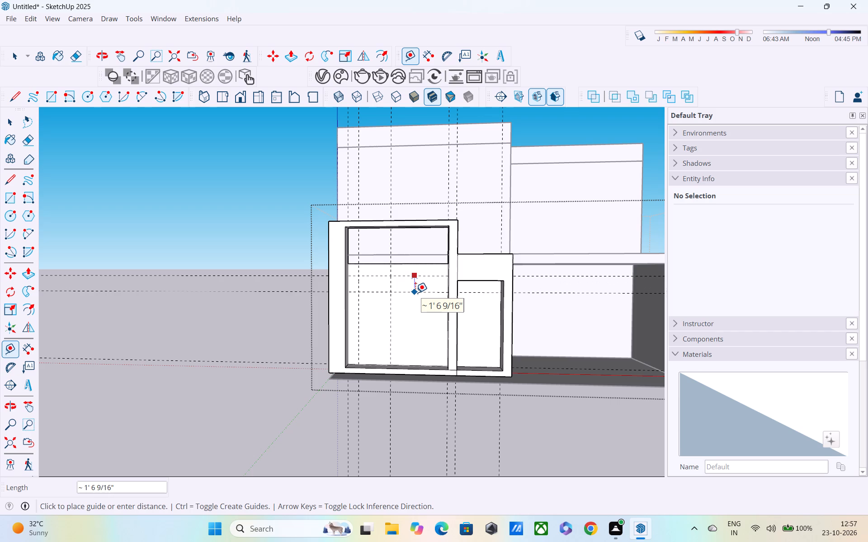
{"action": "type", "text": "6\""}
{"action": "key", "text": "Return"}
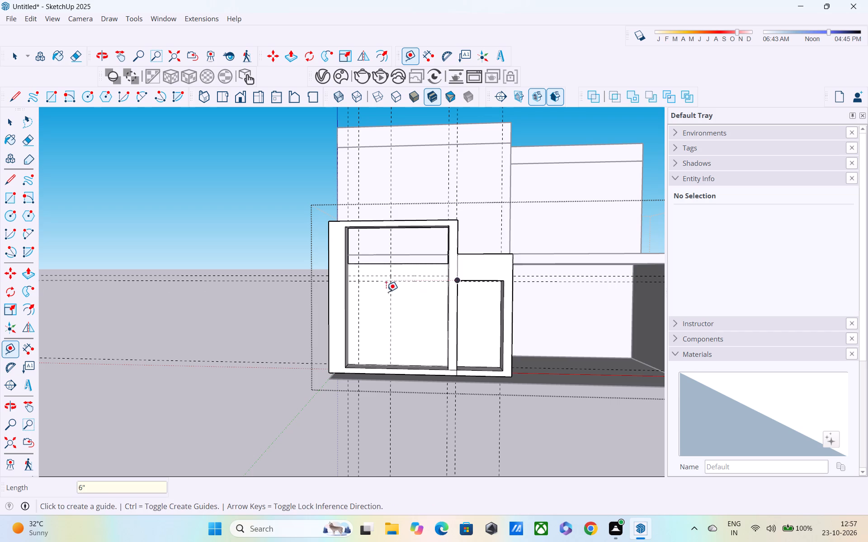
Examine the framed front openings, their guides and the adjoining covered porch from several angles.
{"action": "middle_click_drag", "start_coordinate": [386, 292], "coordinate": [404, 329]}
{"action": "scroll", "coordinate": [394, 319], "scroll_direction": "up", "scroll_amount": 7}
{"action": "middle_click_drag", "start_coordinate": [370, 279], "coordinate": [370, 207]}
{"action": "scroll", "coordinate": [376, 200], "scroll_direction": "down", "scroll_amount": 1}
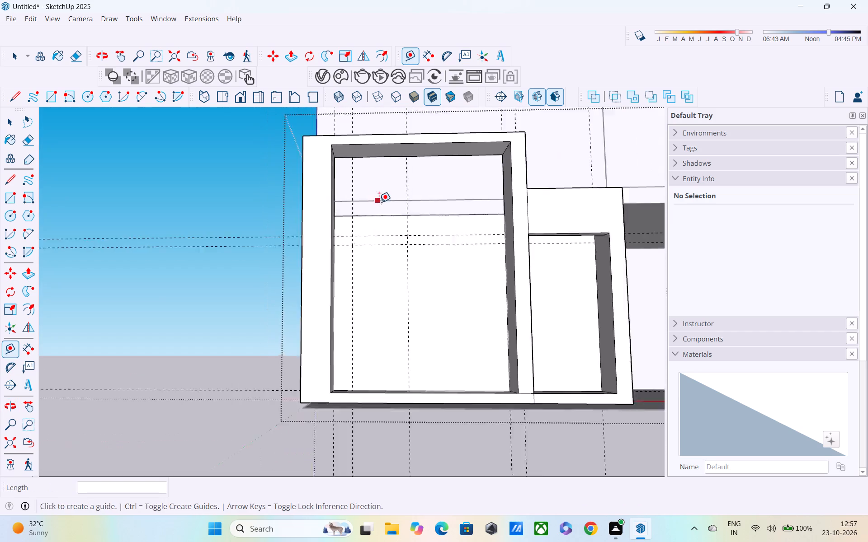
{"action": "scroll", "coordinate": [379, 202], "scroll_direction": "down", "scroll_amount": 5}
{"action": "middle_click_drag", "start_coordinate": [415, 261], "coordinate": [362, 308]}
{"action": "middle_click_drag", "start_coordinate": [360, 308], "coordinate": [368, 308], "text": "shift"}
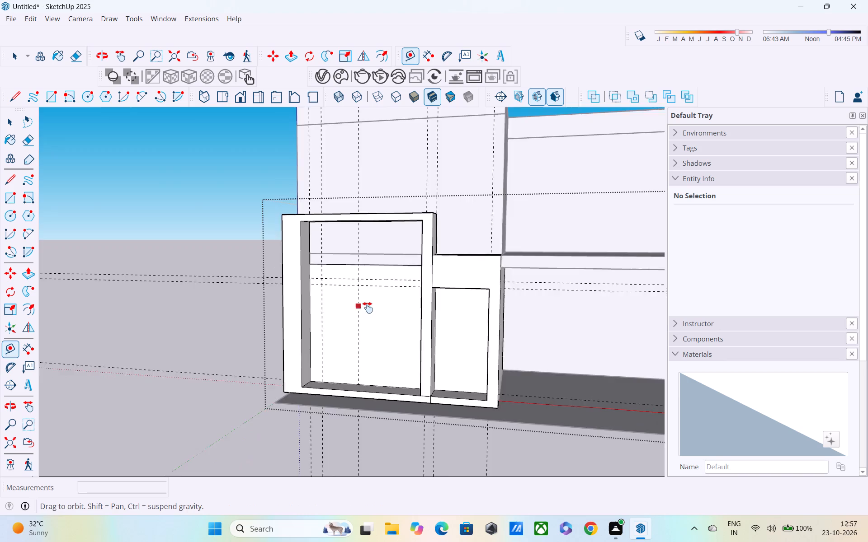
{"action": "middle_click_drag", "start_coordinate": [368, 308], "coordinate": [447, 263], "text": "shift"}
{"action": "scroll", "coordinate": [449, 262], "scroll_direction": "down", "scroll_amount": 1}
{"action": "middle_click_drag", "start_coordinate": [463, 277], "coordinate": [363, 231]}
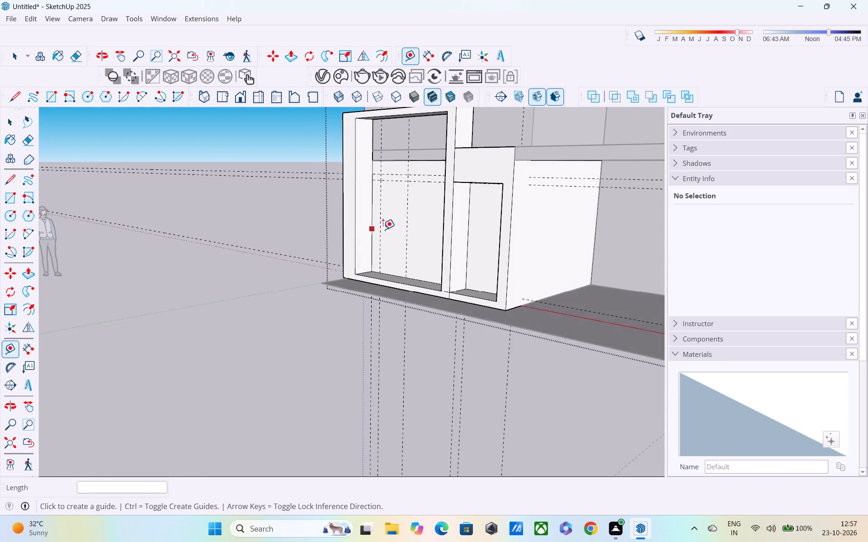
{"action": "scroll", "coordinate": [398, 228], "scroll_direction": "down", "scroll_amount": 4}
{"action": "middle_click_drag", "start_coordinate": [443, 233], "coordinate": [381, 264]}
{"action": "scroll", "coordinate": [381, 266], "scroll_direction": "up", "scroll_amount": 2}
{"action": "scroll", "coordinate": [436, 269], "scroll_direction": "up", "scroll_amount": 2}
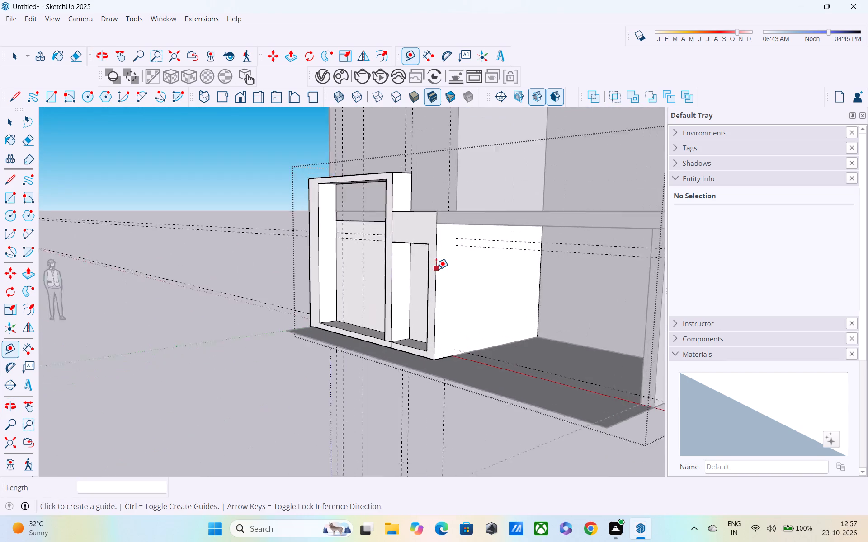
{"action": "scroll", "coordinate": [436, 269], "scroll_direction": "up", "scroll_amount": 1}
{"action": "middle_click_drag", "start_coordinate": [435, 262], "coordinate": [531, 183]}
{"action": "middle_click_drag", "start_coordinate": [528, 192], "coordinate": [369, 240]}
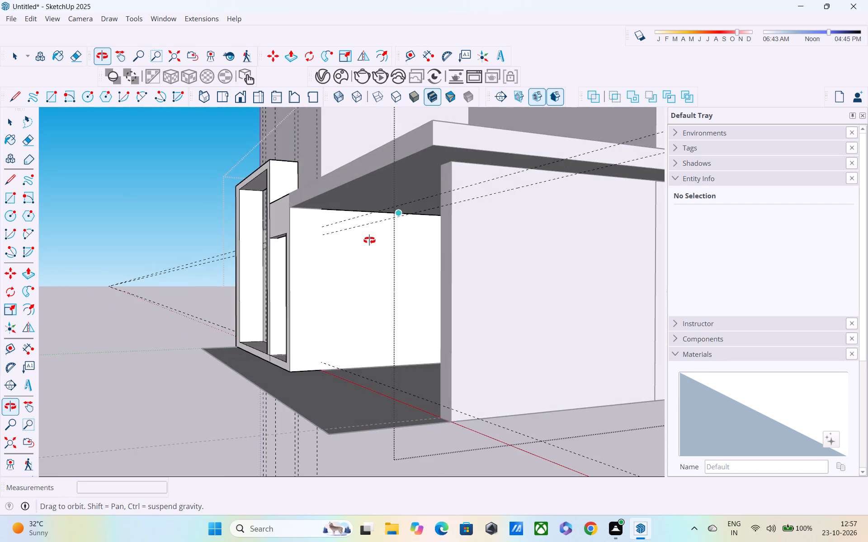
{"action": "middle_click_drag", "start_coordinate": [369, 240], "coordinate": [342, 278]}
{"action": "scroll", "coordinate": [342, 275], "scroll_direction": "down", "scroll_amount": 3}
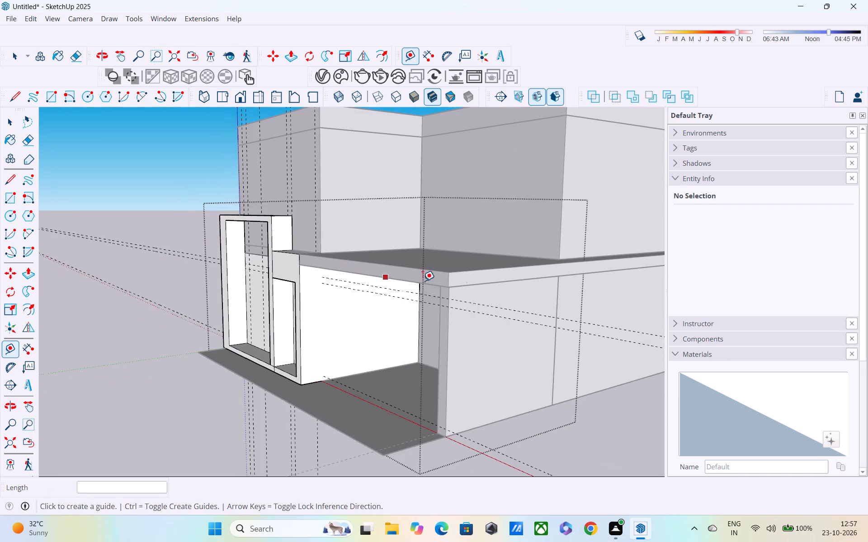
View the underside of the house and close the group containing the framed front openings.
{"action": "middle_click_drag", "start_coordinate": [473, 283], "coordinate": [291, 267]}
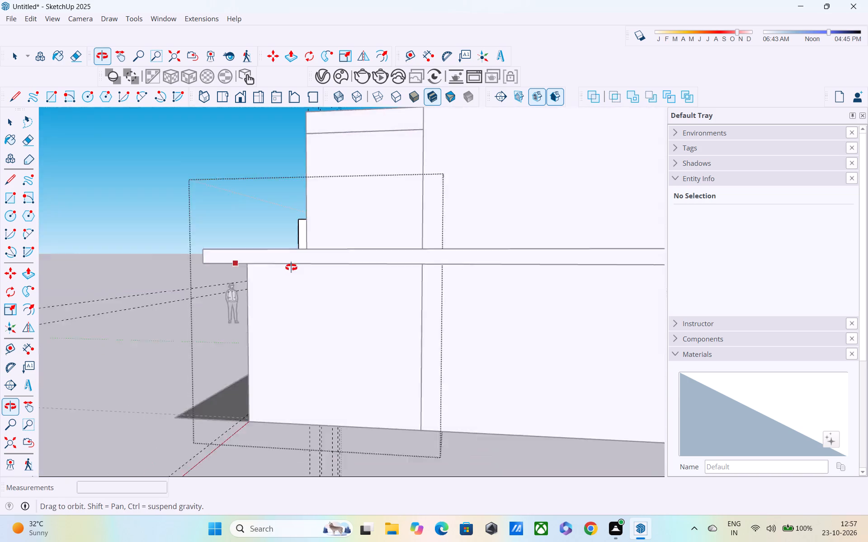
{"action": "middle_click_drag", "start_coordinate": [291, 267], "coordinate": [297, 152]}
{"action": "middle_click_drag", "start_coordinate": [473, 298], "coordinate": [386, 190]}
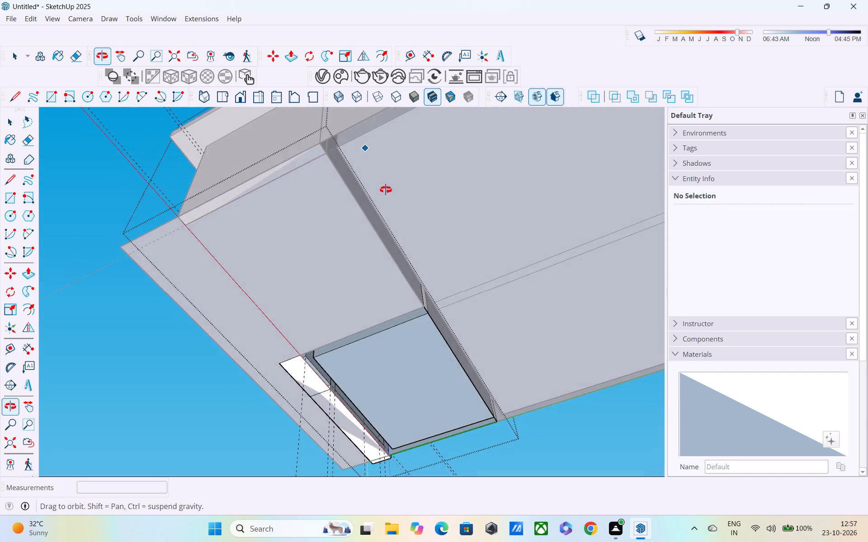
{"action": "middle_click_drag", "start_coordinate": [386, 190], "coordinate": [384, 192]}
{"action": "middle_click_drag", "start_coordinate": [369, 231], "coordinate": [380, 214]}
{"action": "middle_click_drag", "start_coordinate": [383, 220], "coordinate": [386, 269], "text": "shift"}
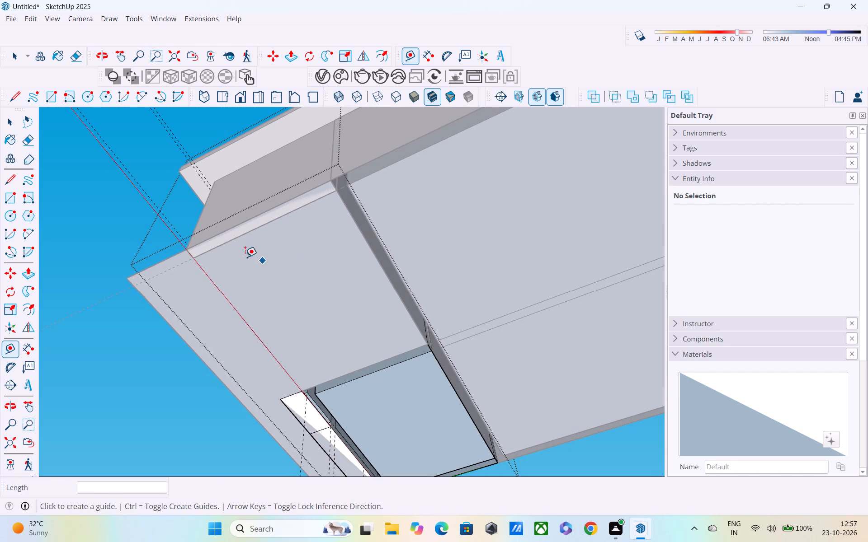
{"action": "key", "text": "space"}
{"action": "left_click", "coordinate": [108, 229]}
Draw a rectangle about 30' 8" long covering the bottom of the long dividing wall on the house's underside.
{"action": "middle_click_drag", "start_coordinate": [299, 251], "coordinate": [300, 221]}
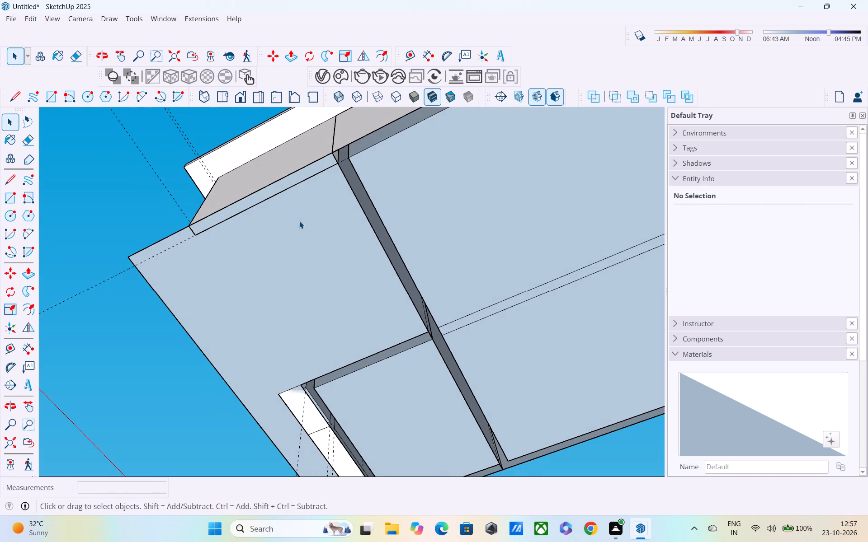
{"action": "key", "text": "r"}
{"action": "left_click", "coordinate": [331, 154]}
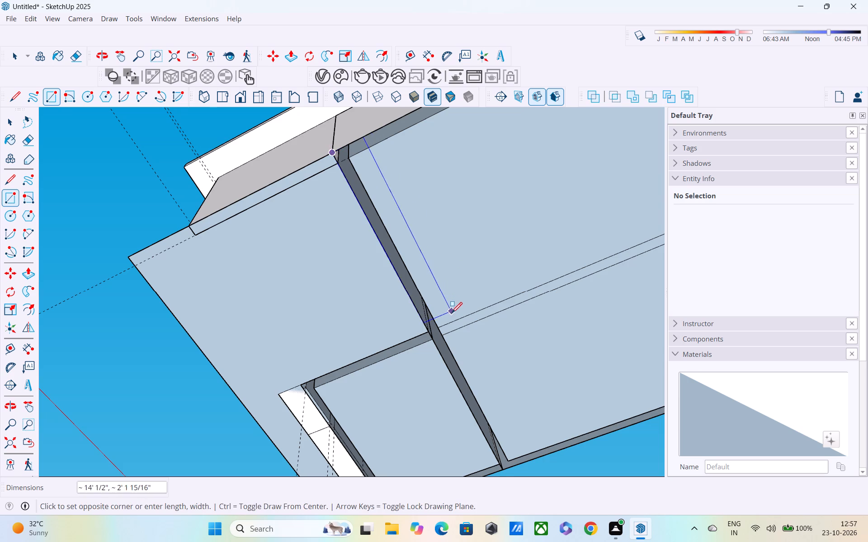
{"action": "middle_click_drag", "start_coordinate": [448, 316], "coordinate": [398, 201], "text": "shift"}
{"action": "left_click", "coordinate": [466, 371]}
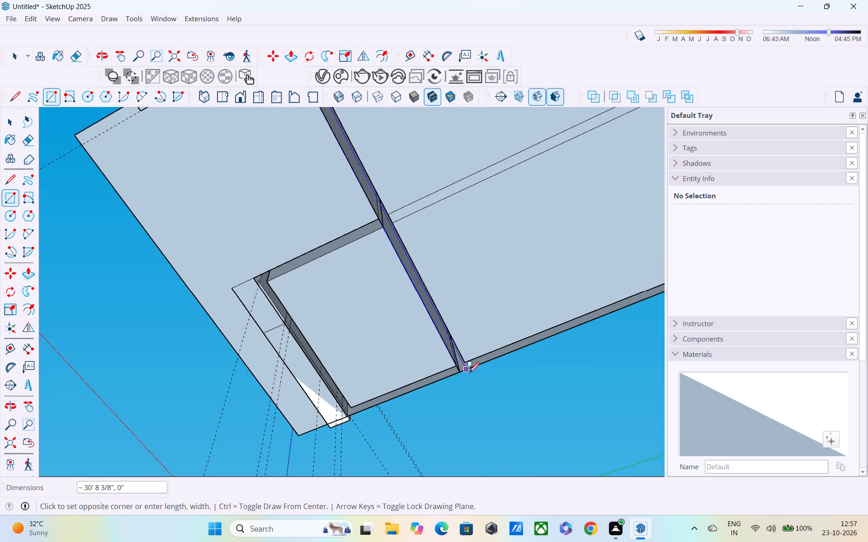
{"action": "left_click", "coordinate": [469, 368]}
{"action": "middle_click_drag", "start_coordinate": [471, 374], "coordinate": [354, 399]}
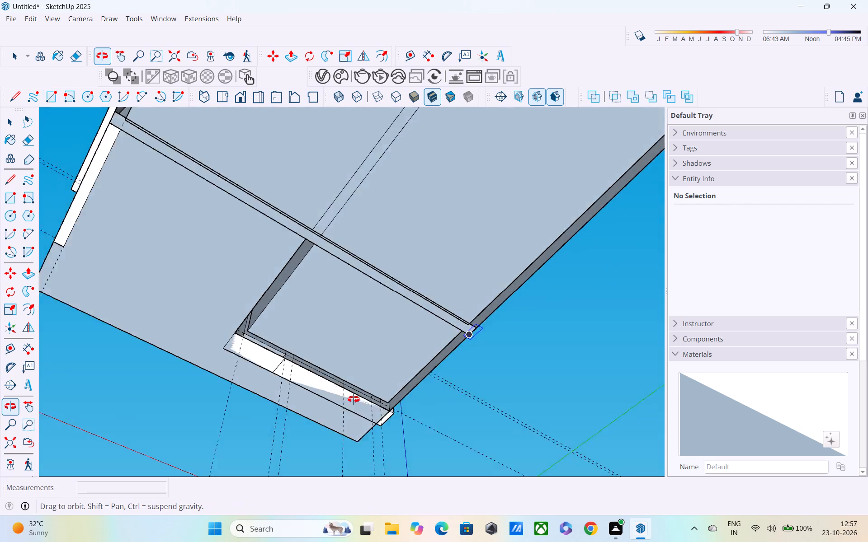
{"action": "middle_click_drag", "start_coordinate": [354, 399], "coordinate": [326, 407]}
{"action": "scroll", "coordinate": [327, 406], "scroll_direction": "down", "scroll_amount": 4}
{"action": "key", "text": "space"}
Examine the house's underside, the front facade and the guides in the large front opening from several angles.
{"action": "middle_click_drag", "start_coordinate": [399, 315], "coordinate": [471, 313]}
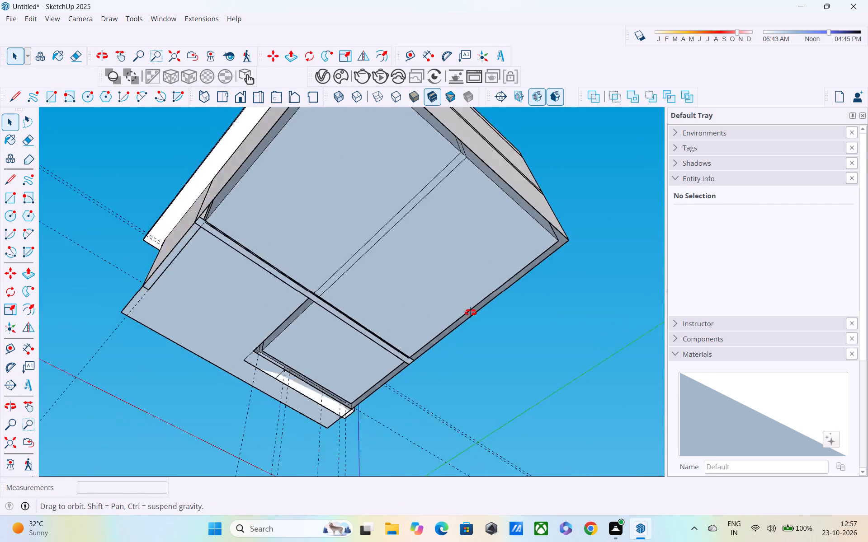
{"action": "middle_click_drag", "start_coordinate": [471, 313], "coordinate": [571, 341]}
{"action": "scroll", "coordinate": [568, 328], "scroll_direction": "down", "scroll_amount": 1}
{"action": "middle_click_drag", "start_coordinate": [381, 334], "coordinate": [433, 243]}
{"action": "middle_click_drag", "start_coordinate": [205, 355], "coordinate": [313, 303]}
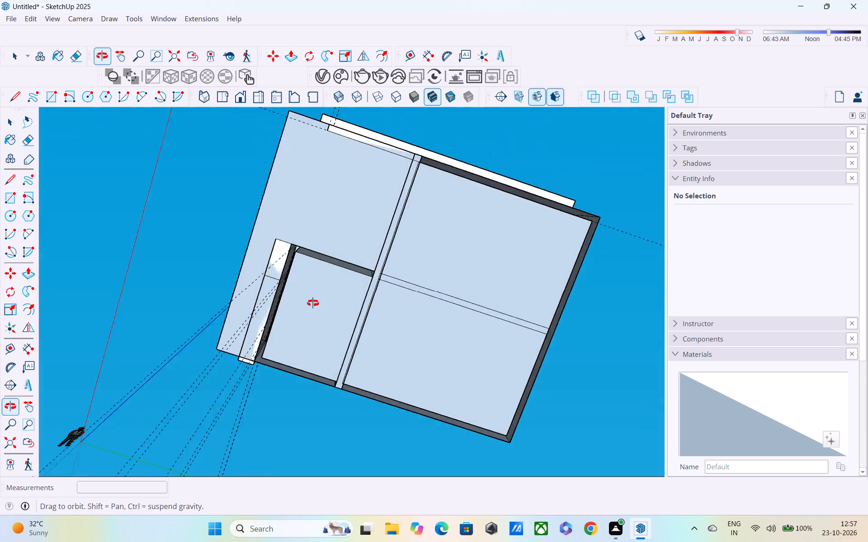
{"action": "middle_click_drag", "start_coordinate": [313, 303], "coordinate": [520, 475]}
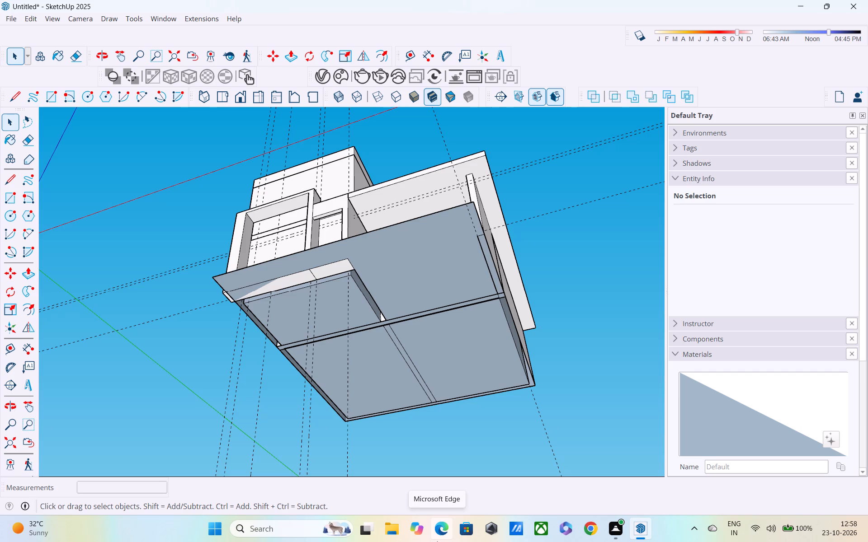
{"action": "scroll", "coordinate": [356, 541], "scroll_direction": "up", "scroll_amount": 1}
{"action": "scroll", "coordinate": [337, 364], "scroll_direction": "down", "scroll_amount": 1}
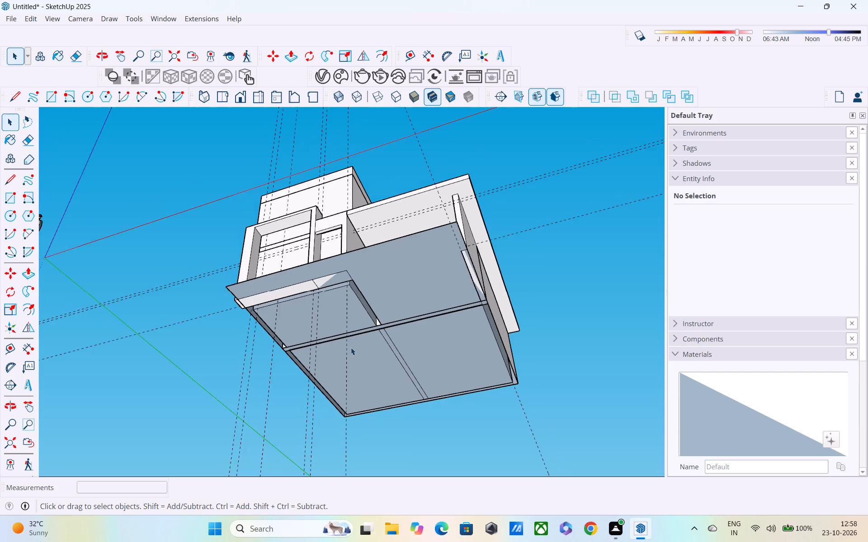
{"action": "middle_click_drag", "start_coordinate": [344, 319], "coordinate": [415, 440]}
{"action": "middle_click_drag", "start_coordinate": [393, 372], "coordinate": [416, 422]}
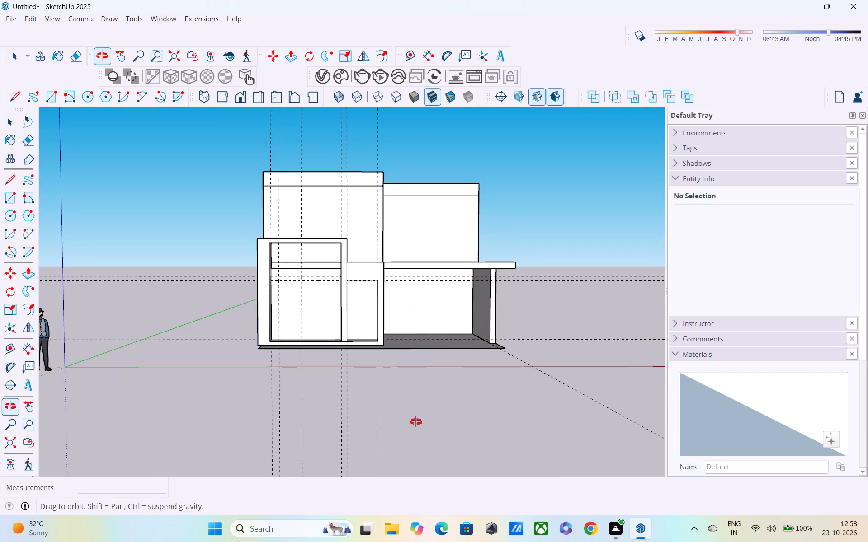
{"action": "middle_click_drag", "start_coordinate": [416, 422], "coordinate": [416, 424]}
{"action": "middle_click_drag", "start_coordinate": [340, 363], "coordinate": [371, 406]}
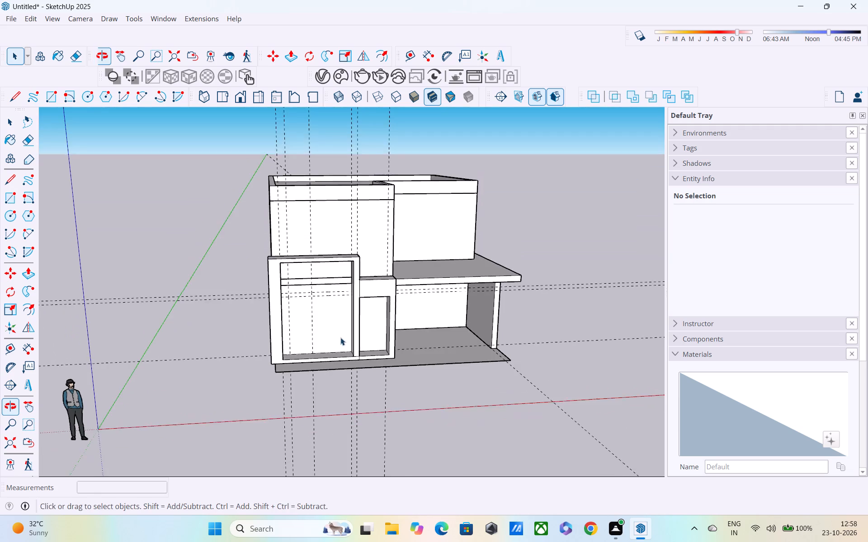
{"action": "scroll", "coordinate": [336, 336], "scroll_direction": "up", "scroll_amount": 3}
{"action": "scroll", "coordinate": [295, 282], "scroll_direction": "up", "scroll_amount": 4}
{"action": "middle_click_drag", "start_coordinate": [297, 287], "coordinate": [283, 222]}
{"action": "scroll", "coordinate": [292, 248], "scroll_direction": "up", "scroll_amount": 2}
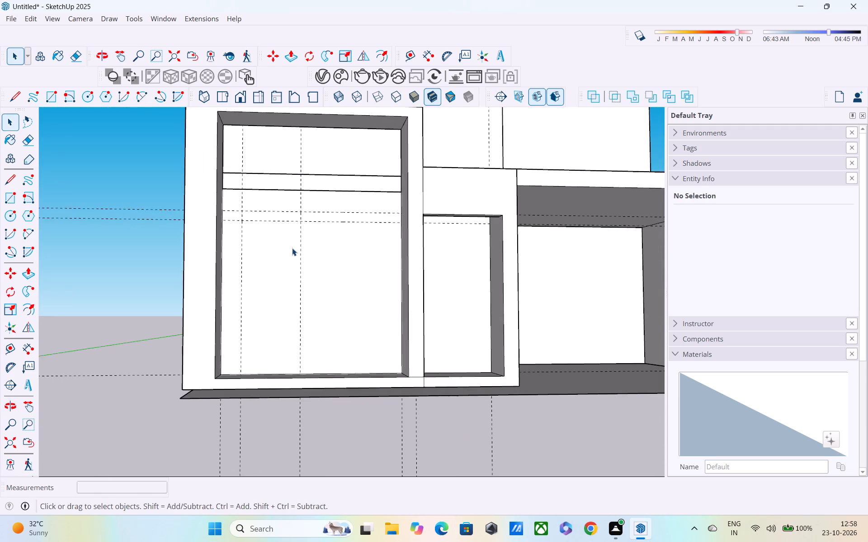
{"action": "scroll", "coordinate": [292, 248], "scroll_direction": "up", "scroll_amount": 1}
{"action": "middle_click_drag", "start_coordinate": [292, 249], "coordinate": [303, 292]}
{"action": "scroll", "coordinate": [303, 292], "scroll_direction": "up", "scroll_amount": 5}
{"action": "middle_click_drag", "start_coordinate": [298, 285], "coordinate": [241, 211]}
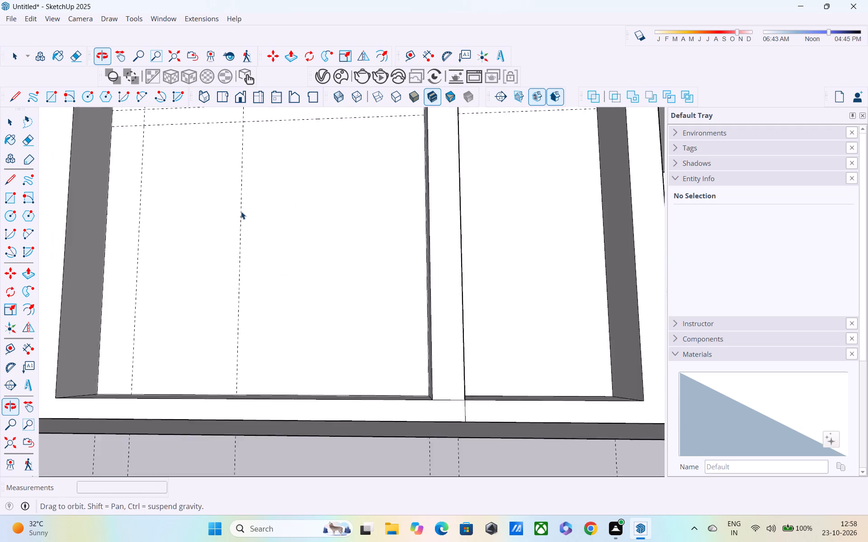
{"action": "middle_click_drag", "start_coordinate": [241, 211], "coordinate": [245, 217]}
{"action": "middle_click_drag", "start_coordinate": [246, 225], "coordinate": [270, 253]}
{"action": "middle_click_drag", "start_coordinate": [273, 255], "coordinate": [351, 324], "text": "shift"}
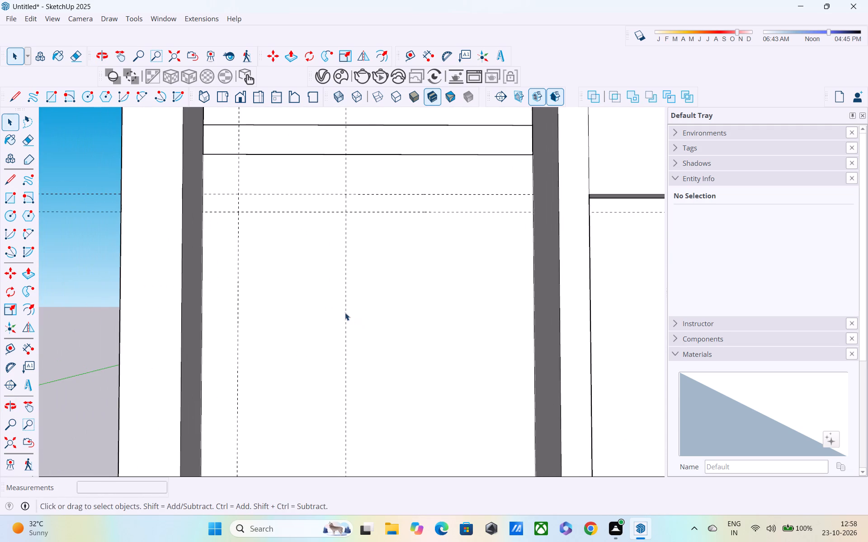
Outline a closed strip about 6" high and 4' 10" long between the two horizontal guides, starting at the large front opening's side jamb.
{"action": "scroll", "coordinate": [341, 307], "scroll_direction": "up", "scroll_amount": 3}
{"action": "middle_click_drag", "start_coordinate": [319, 275], "coordinate": [330, 291]}
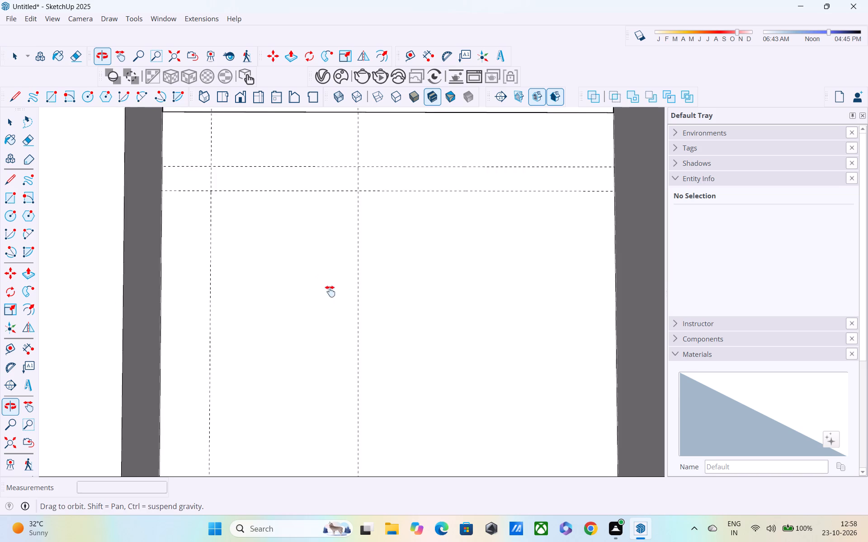
{"action": "middle_click_drag", "start_coordinate": [330, 291], "coordinate": [340, 308]}
{"action": "middle_click_drag", "start_coordinate": [339, 297], "coordinate": [343, 327]}
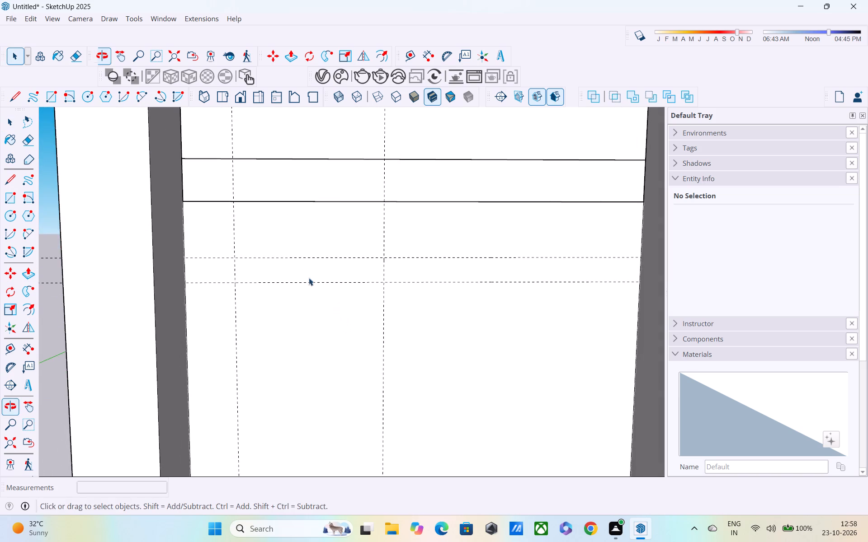
{"action": "scroll", "coordinate": [303, 272], "scroll_direction": "up", "scroll_amount": 2}
{"action": "key", "text": "l"}
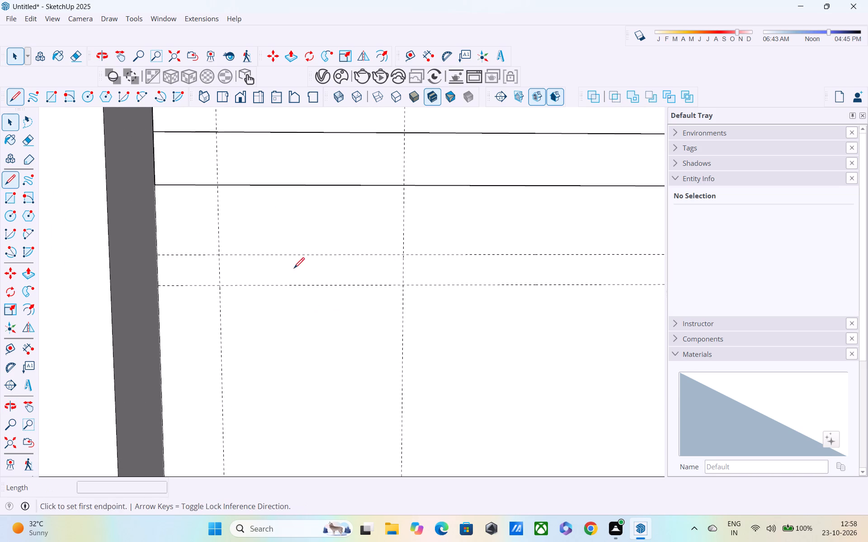
{"action": "left_click", "coordinate": [156, 287]}
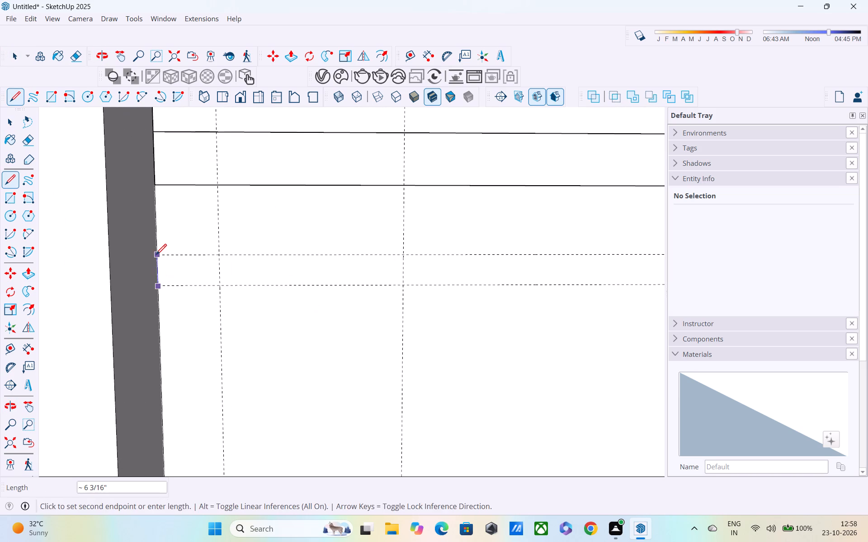
{"action": "left_click", "coordinate": [156, 256]}
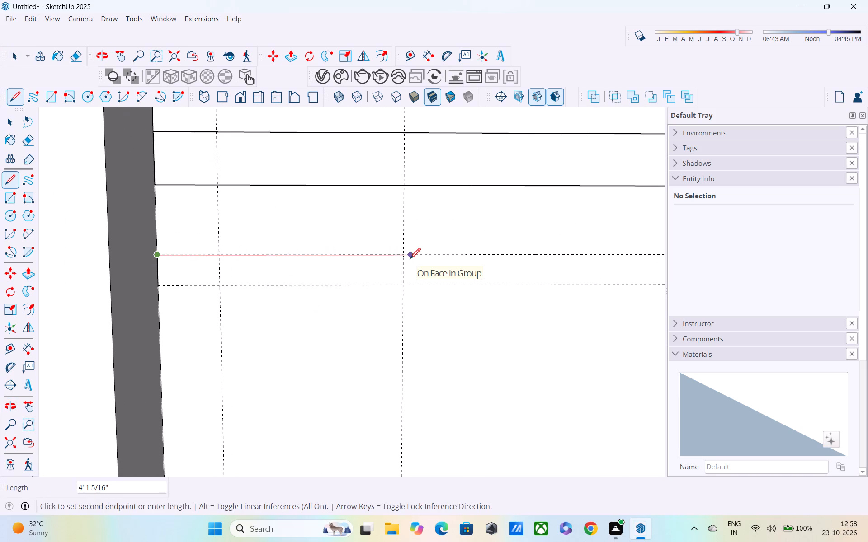
{"action": "left_click", "coordinate": [459, 260]}
{"action": "left_click", "coordinate": [458, 284]}
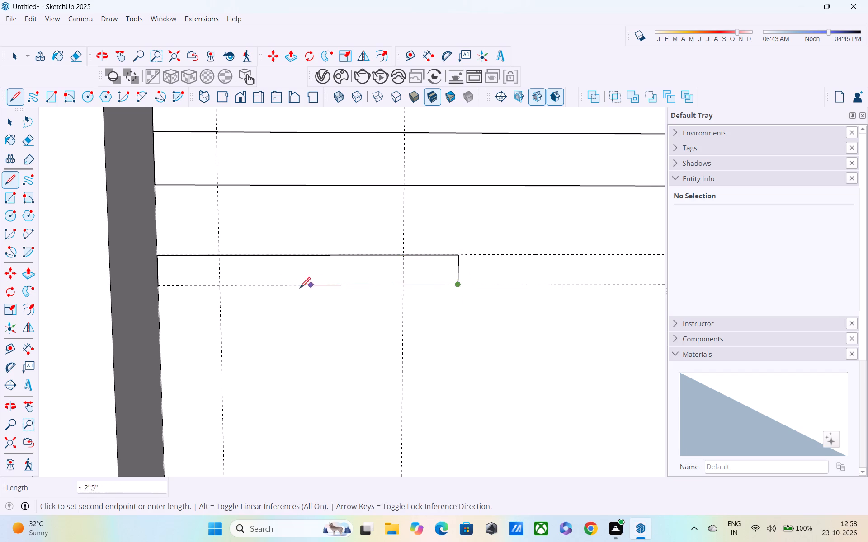
{"action": "left_click", "coordinate": [159, 286]}
{"action": "middle_click_drag", "start_coordinate": [309, 289], "coordinate": [152, 313]}
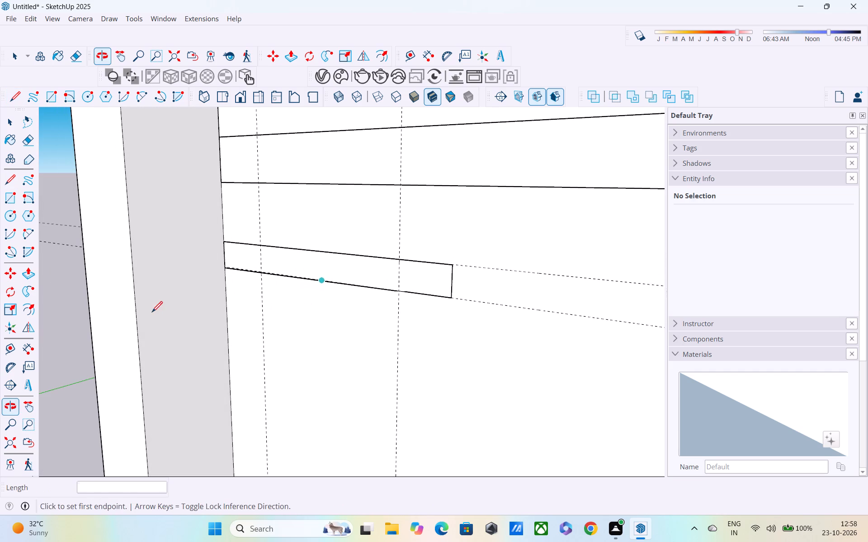
{"action": "key", "text": "ctrl+z"}
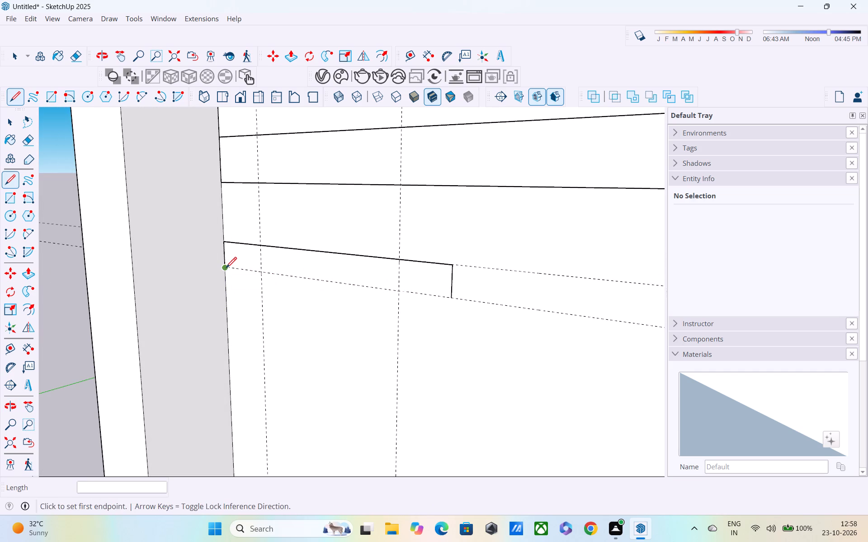
{"action": "left_click", "coordinate": [226, 269]}
{"action": "left_click", "coordinate": [451, 296]}
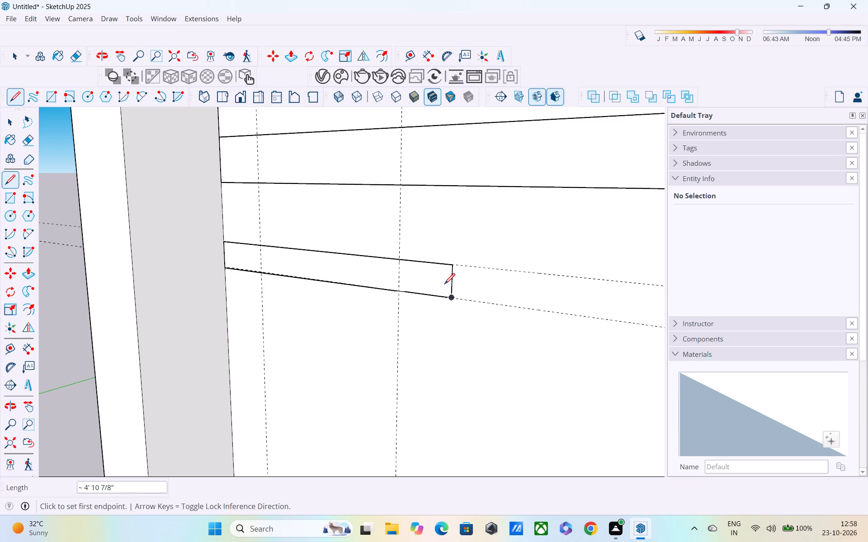
Extrude the strip outward 1.5' as a ledge in the large front opening.
{"action": "key", "text": "p"}
{"action": "left_click", "coordinate": [422, 271]}
{"action": "middle_click_drag", "start_coordinate": [334, 294], "coordinate": [417, 279]}
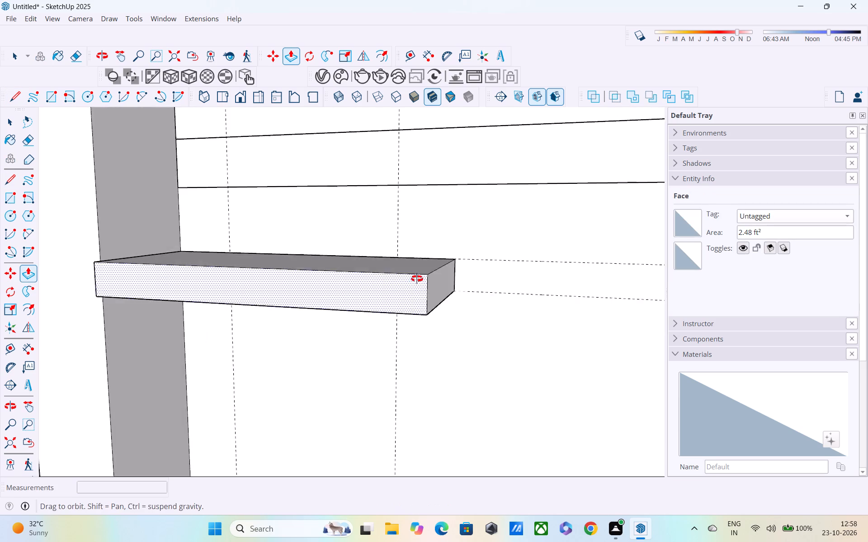
{"action": "middle_click_drag", "start_coordinate": [417, 279], "coordinate": [430, 275]}
{"action": "scroll", "coordinate": [432, 274], "scroll_direction": "down", "scroll_amount": 5}
{"action": "middle_click_drag", "start_coordinate": [444, 290], "coordinate": [454, 279], "text": "shift"}
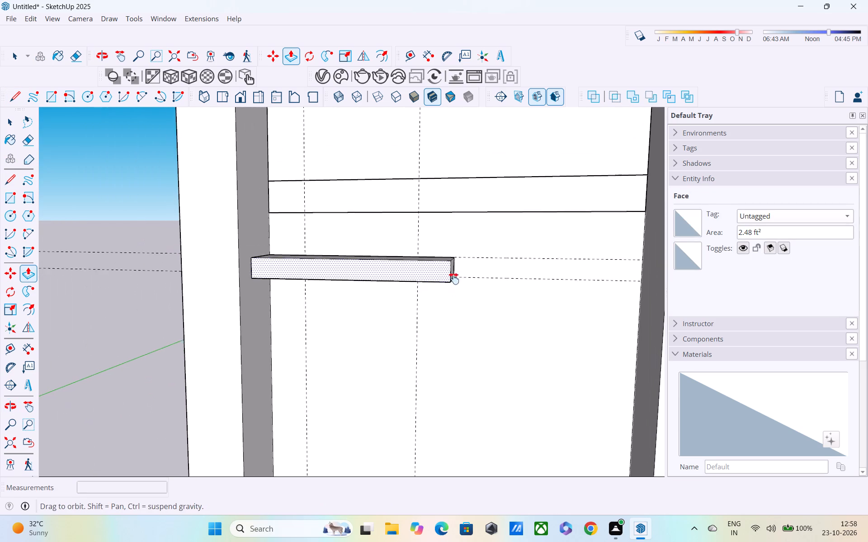
{"action": "middle_click_drag", "start_coordinate": [454, 279], "coordinate": [469, 258], "text": "shift"}
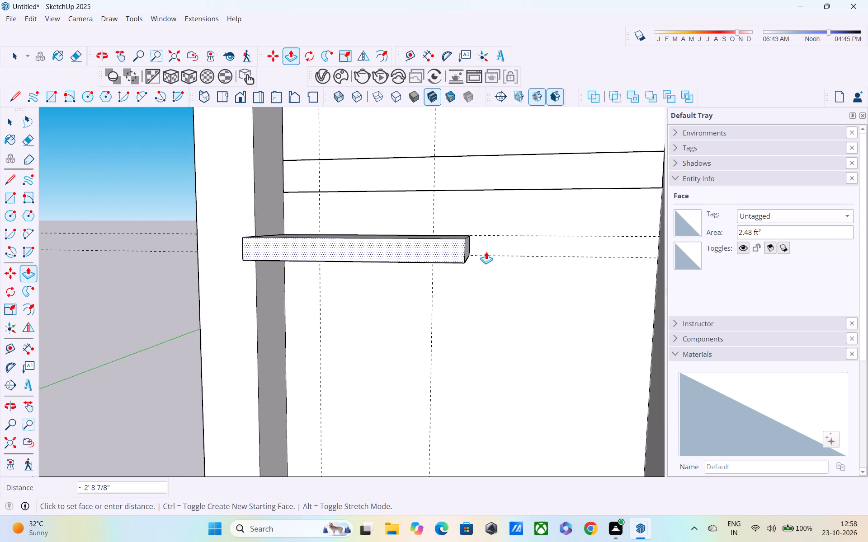
{"action": "middle_click_drag", "start_coordinate": [498, 237], "coordinate": [323, 266]}
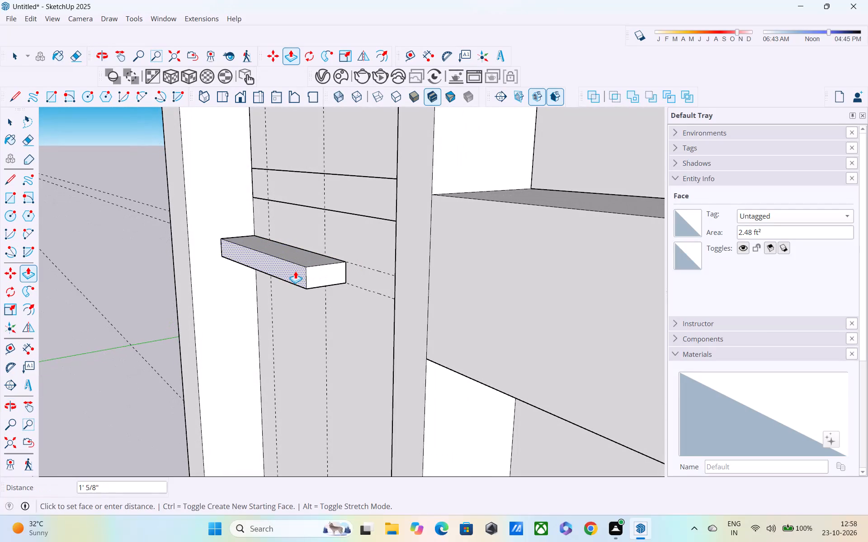
{"action": "middle_click_drag", "start_coordinate": [288, 273], "coordinate": [459, 266]}
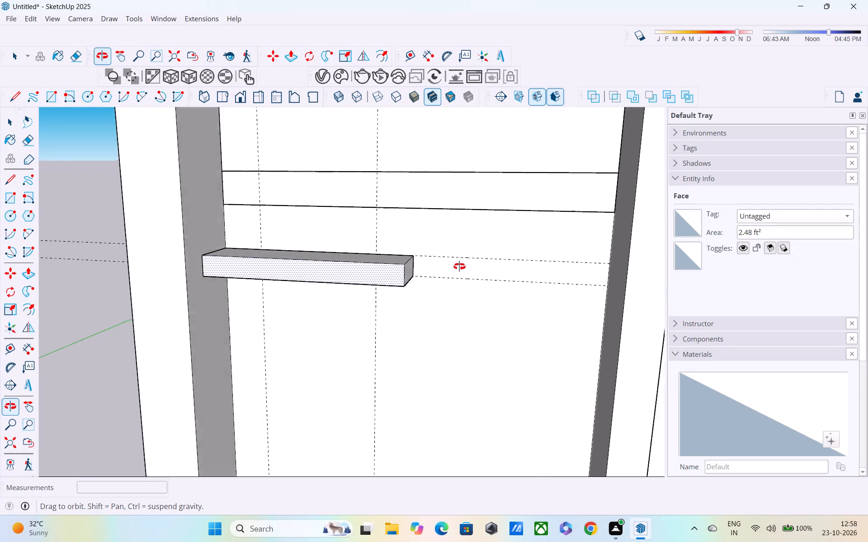
{"action": "middle_click_drag", "start_coordinate": [459, 266], "coordinate": [518, 251]}
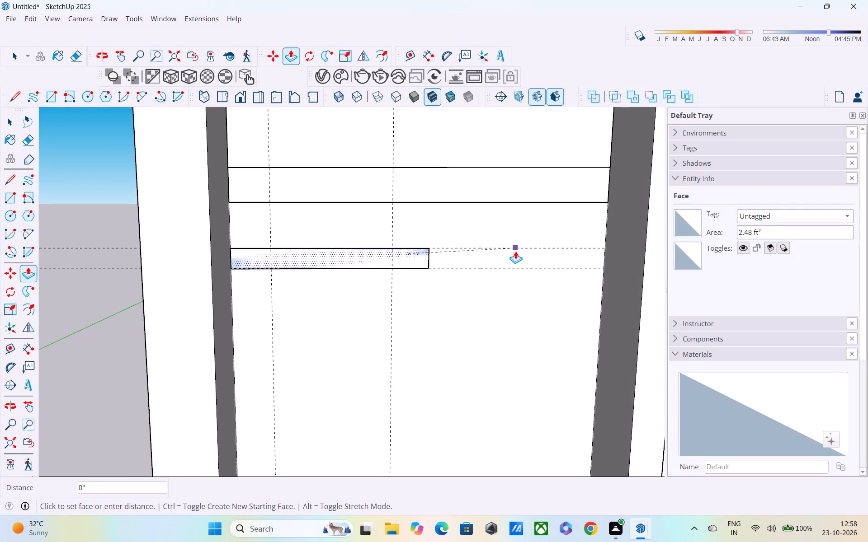
{"action": "middle_click_drag", "start_coordinate": [493, 268], "coordinate": [269, 281]}
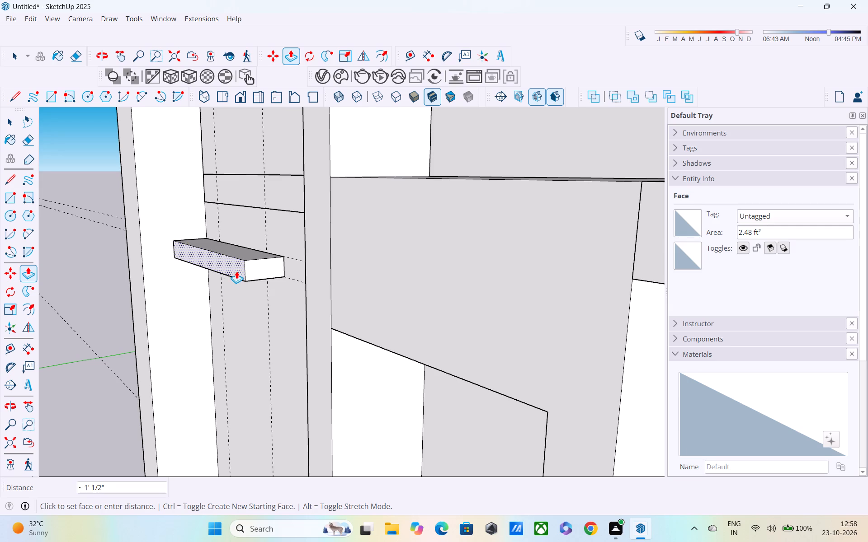
{"action": "type", "text": "1.5'"}
{"action": "key", "text": "Return"}
Lengthen the ledge by about 7" by pulling its free end face across the large front opening.
{"action": "scroll", "coordinate": [246, 267], "scroll_direction": "down", "scroll_amount": 1}
{"action": "middle_click_drag", "start_coordinate": [316, 268], "coordinate": [487, 265]}
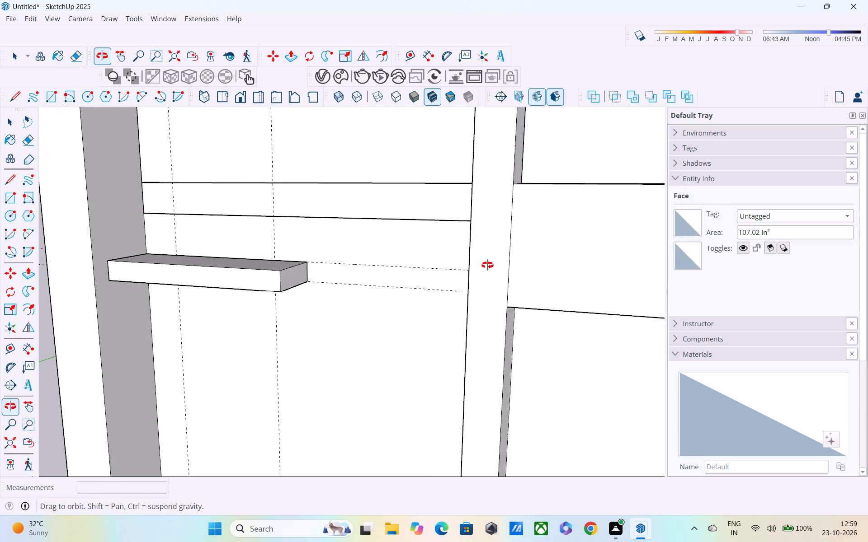
{"action": "middle_click_drag", "start_coordinate": [487, 265], "coordinate": [493, 263]}
{"action": "left_click", "coordinate": [314, 275]}
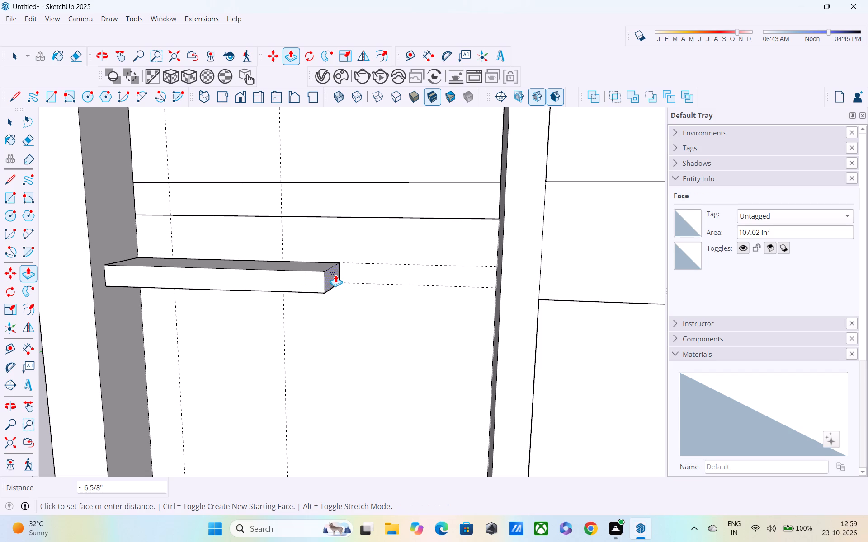
{"action": "left_click", "coordinate": [337, 275]}
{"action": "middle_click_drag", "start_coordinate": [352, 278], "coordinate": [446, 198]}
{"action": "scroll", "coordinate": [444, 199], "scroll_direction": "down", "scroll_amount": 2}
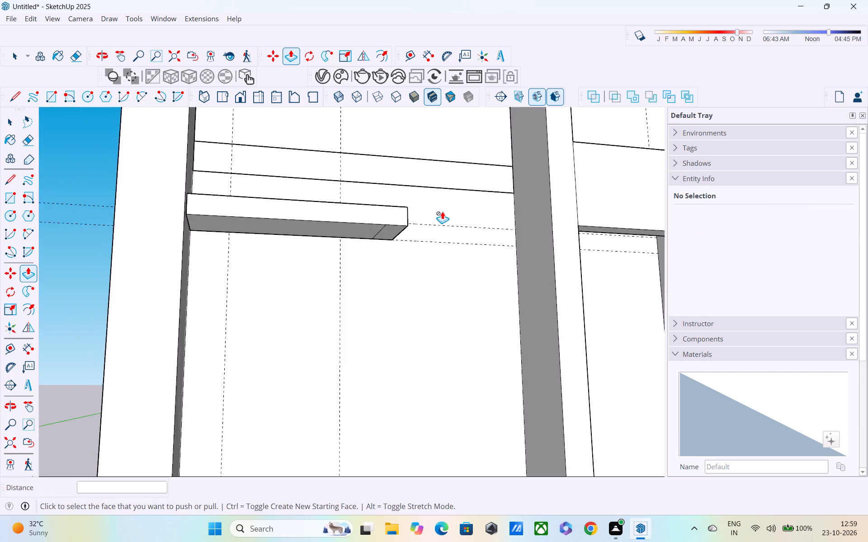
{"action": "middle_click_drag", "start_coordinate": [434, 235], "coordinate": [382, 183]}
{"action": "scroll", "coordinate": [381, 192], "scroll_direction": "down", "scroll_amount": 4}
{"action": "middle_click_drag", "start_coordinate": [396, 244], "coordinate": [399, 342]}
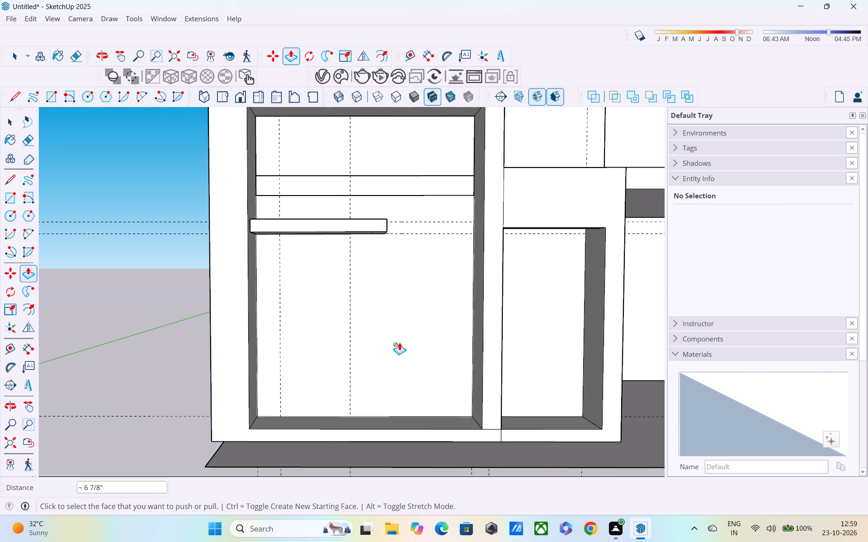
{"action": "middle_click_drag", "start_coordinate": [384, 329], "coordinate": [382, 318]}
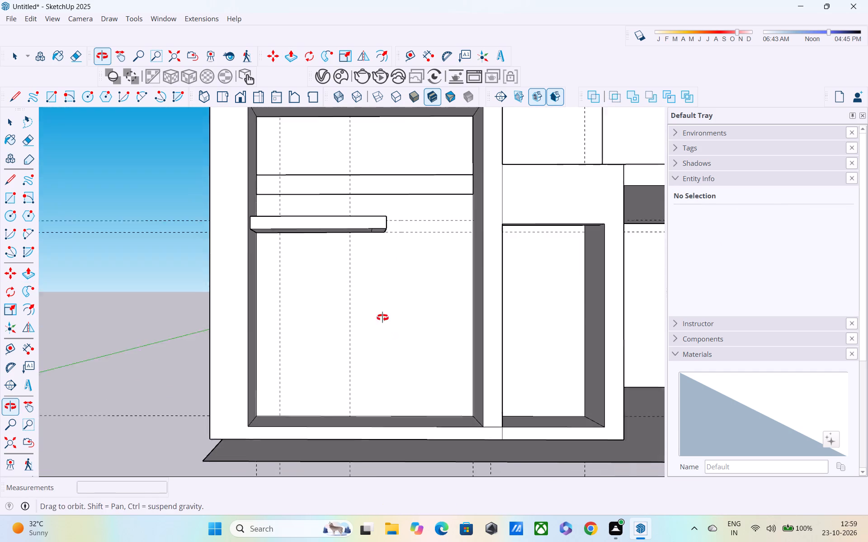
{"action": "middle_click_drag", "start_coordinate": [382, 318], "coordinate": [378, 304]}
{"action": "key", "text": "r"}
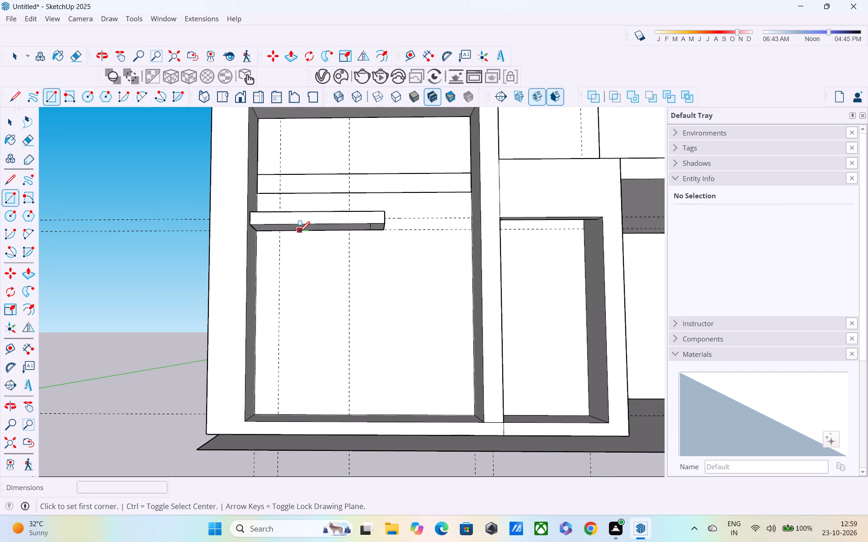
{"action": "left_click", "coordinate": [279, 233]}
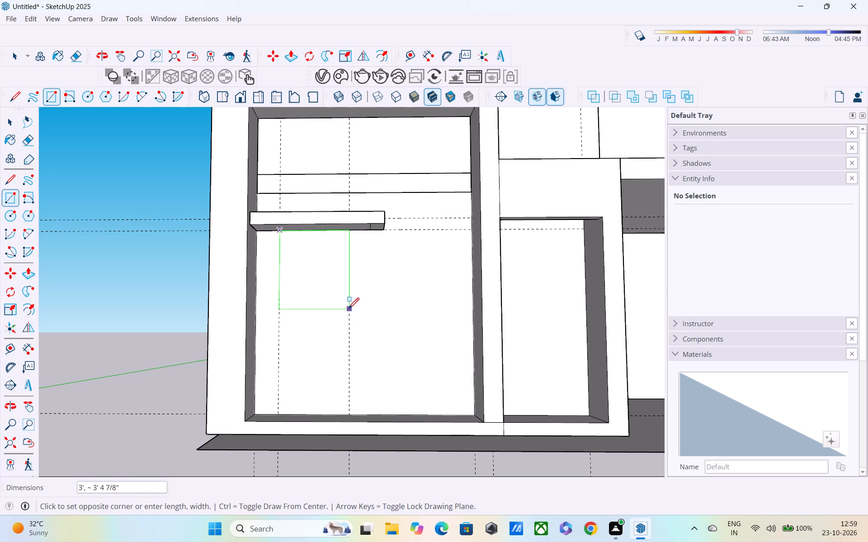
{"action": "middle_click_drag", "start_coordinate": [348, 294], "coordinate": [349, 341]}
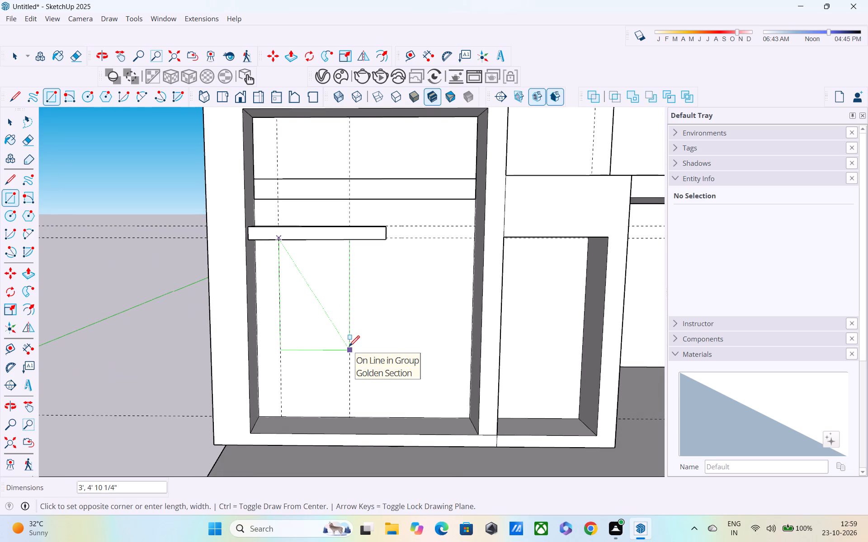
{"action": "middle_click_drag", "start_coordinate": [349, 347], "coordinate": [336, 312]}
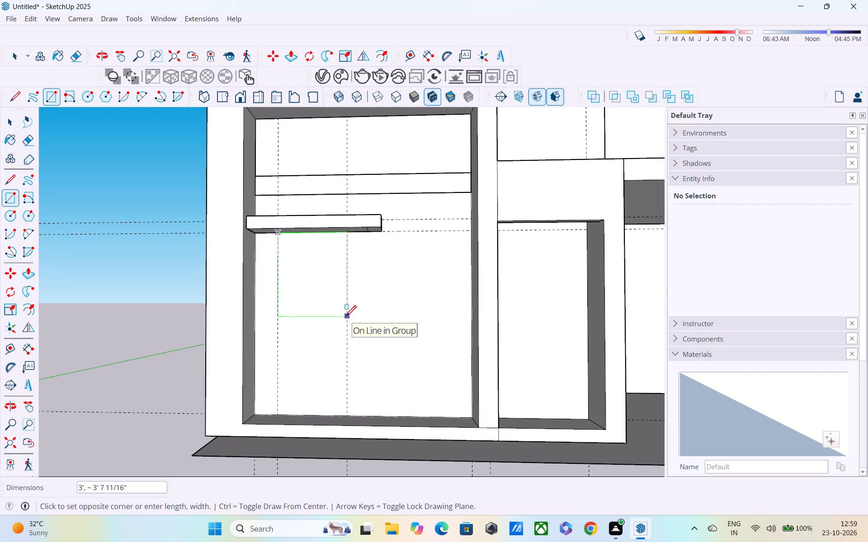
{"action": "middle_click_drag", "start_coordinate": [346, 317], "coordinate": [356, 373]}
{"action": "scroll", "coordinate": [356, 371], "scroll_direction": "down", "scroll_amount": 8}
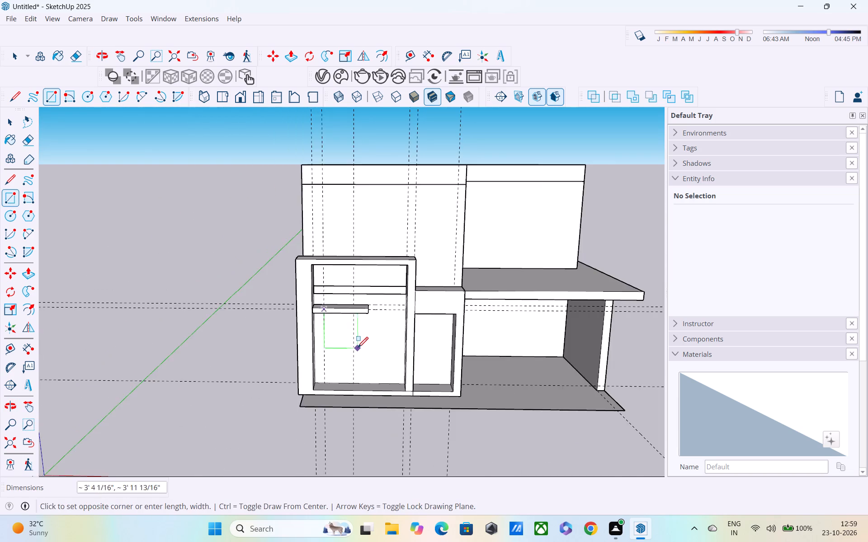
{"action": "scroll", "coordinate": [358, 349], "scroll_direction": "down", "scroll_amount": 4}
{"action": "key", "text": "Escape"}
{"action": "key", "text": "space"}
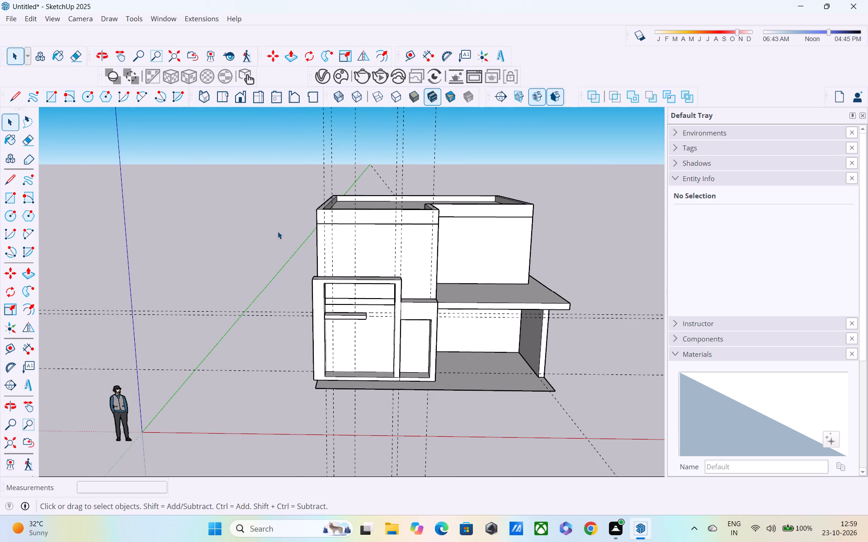
Open the front wall group that contains the large opening for editing.
{"action": "left_click", "coordinate": [278, 231]}
{"action": "middle_click_drag", "start_coordinate": [395, 363], "coordinate": [383, 300]}
{"action": "double_click", "coordinate": [373, 321]}
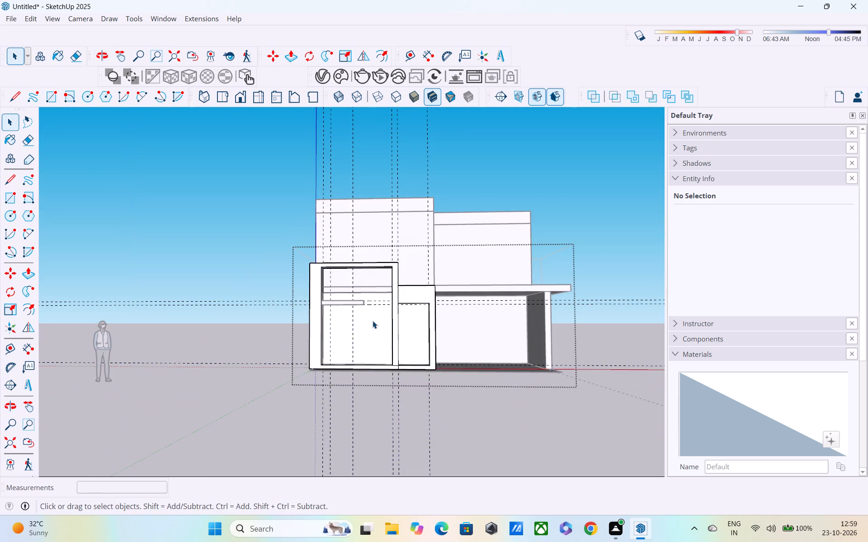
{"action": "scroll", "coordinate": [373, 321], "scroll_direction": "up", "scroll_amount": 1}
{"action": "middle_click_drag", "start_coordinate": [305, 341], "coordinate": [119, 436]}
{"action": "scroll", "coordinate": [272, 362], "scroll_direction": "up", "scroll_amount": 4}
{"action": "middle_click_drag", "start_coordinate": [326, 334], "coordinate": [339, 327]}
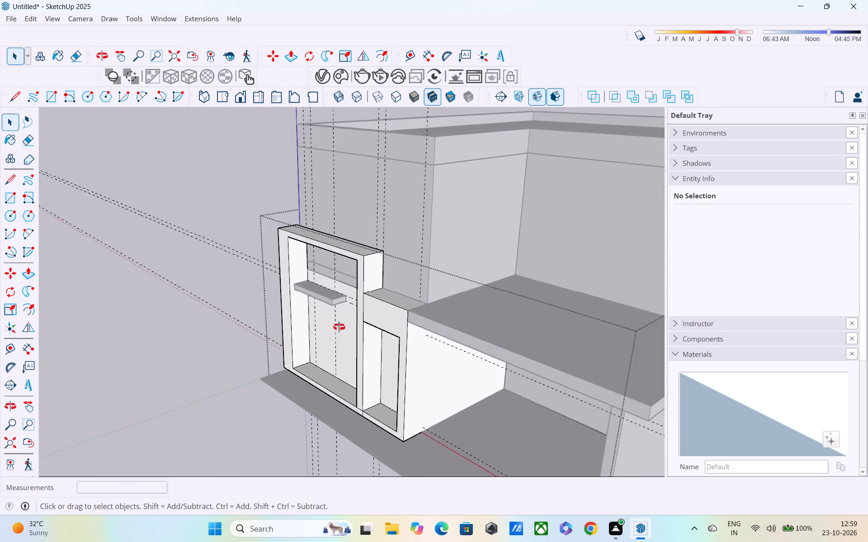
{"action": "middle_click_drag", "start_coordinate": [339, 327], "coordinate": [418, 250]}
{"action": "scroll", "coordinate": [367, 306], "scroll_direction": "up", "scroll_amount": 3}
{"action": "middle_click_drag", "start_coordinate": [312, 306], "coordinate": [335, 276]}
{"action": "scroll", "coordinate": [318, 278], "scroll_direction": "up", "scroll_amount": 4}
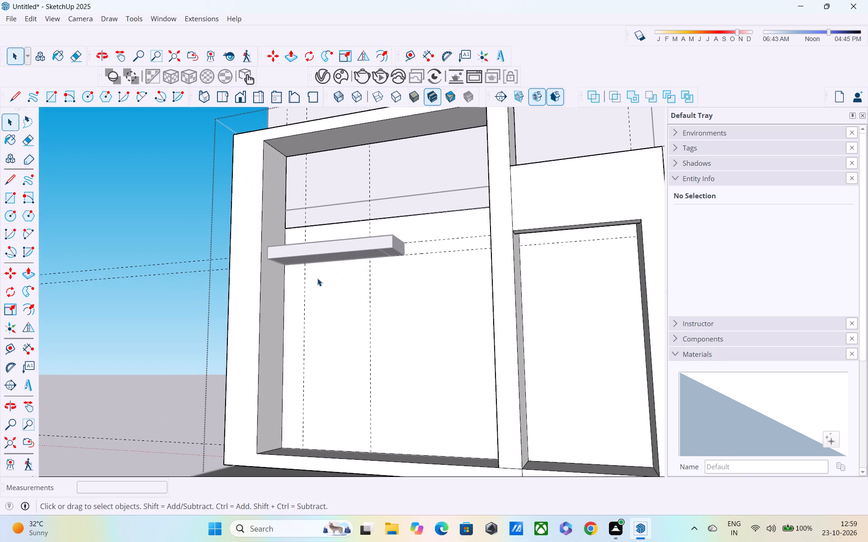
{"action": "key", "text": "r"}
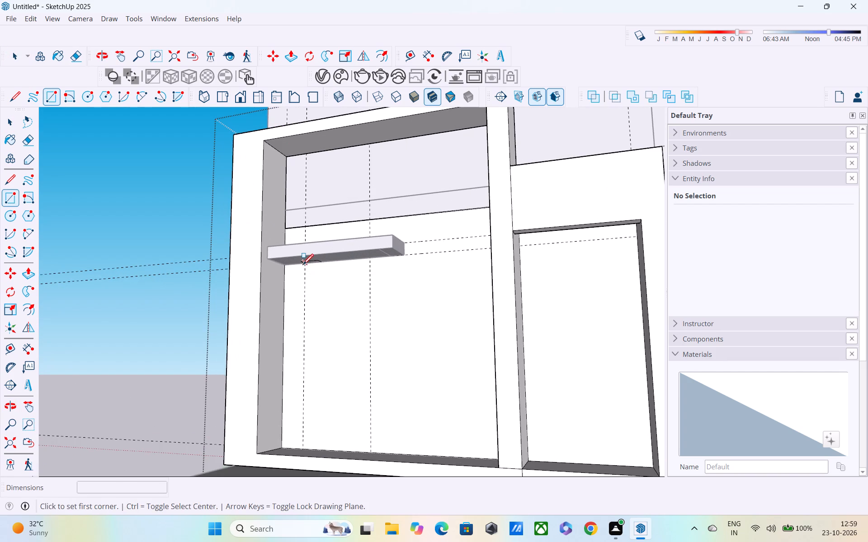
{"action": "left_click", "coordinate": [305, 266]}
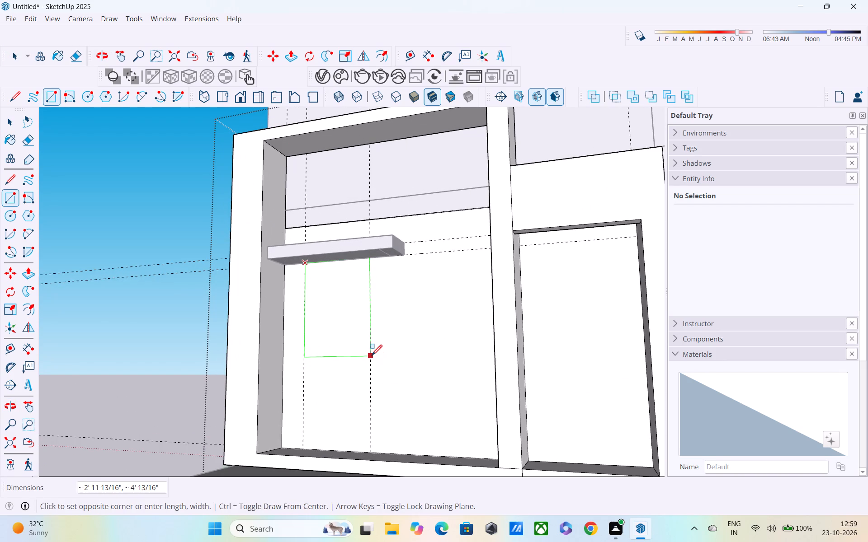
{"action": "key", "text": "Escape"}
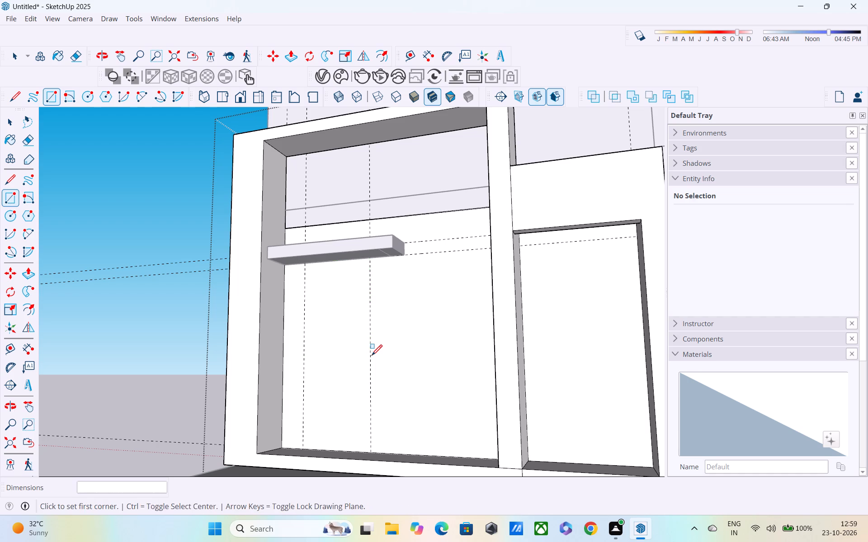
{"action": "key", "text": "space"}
Delete the two vertical guides crossing the large front opening.
{"action": "middle_click_drag", "start_coordinate": [372, 356], "coordinate": [405, 386]}
{"action": "scroll", "coordinate": [396, 357], "scroll_direction": "up", "scroll_amount": 3}
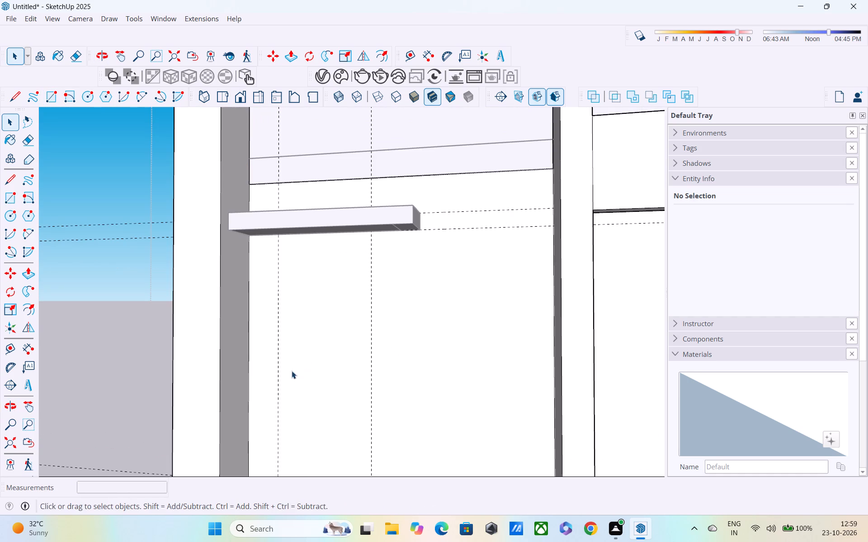
{"action": "left_click", "coordinate": [278, 346]}
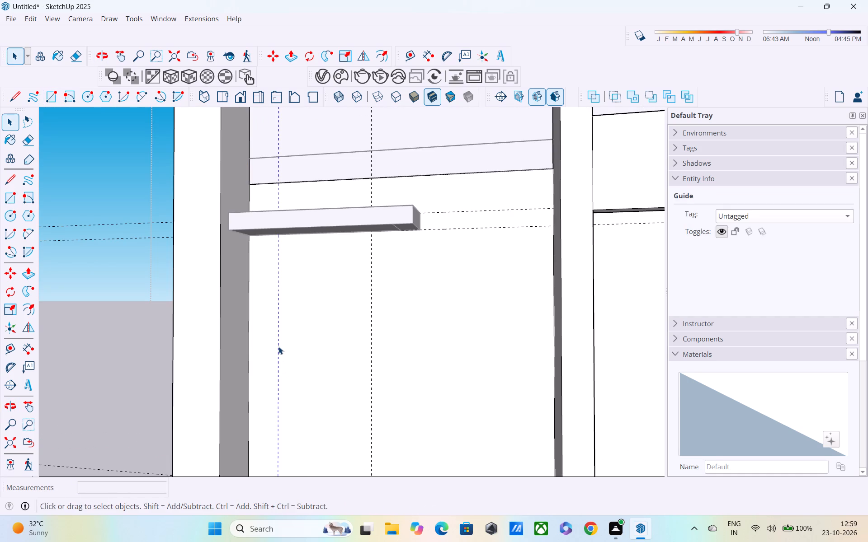
{"action": "key", "text": "Delete"}
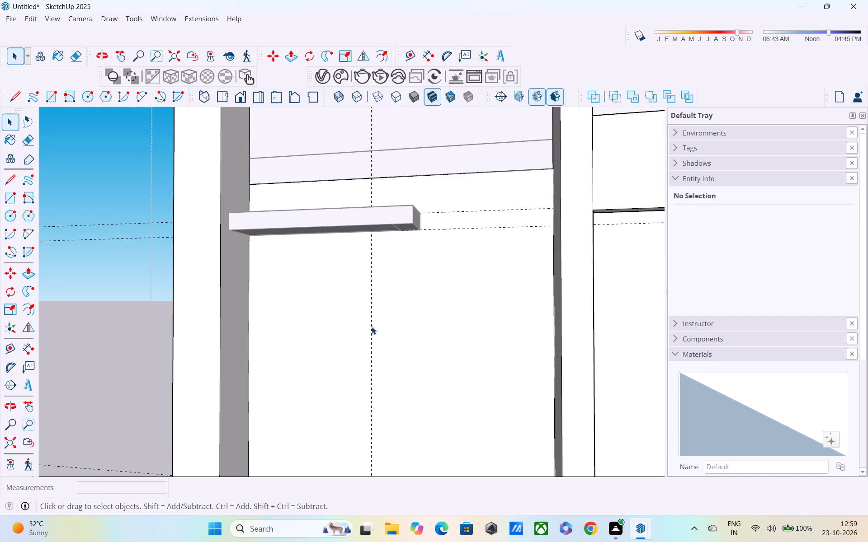
{"action": "left_click", "coordinate": [372, 326]}
{"action": "key", "text": "Delete"}
Place a vertical guide 0.5' in from the large opening's side jamb nearest the ledge, and another 4' beyond it.
{"action": "key", "text": "t"}
{"action": "left_click", "coordinate": [251, 304]}
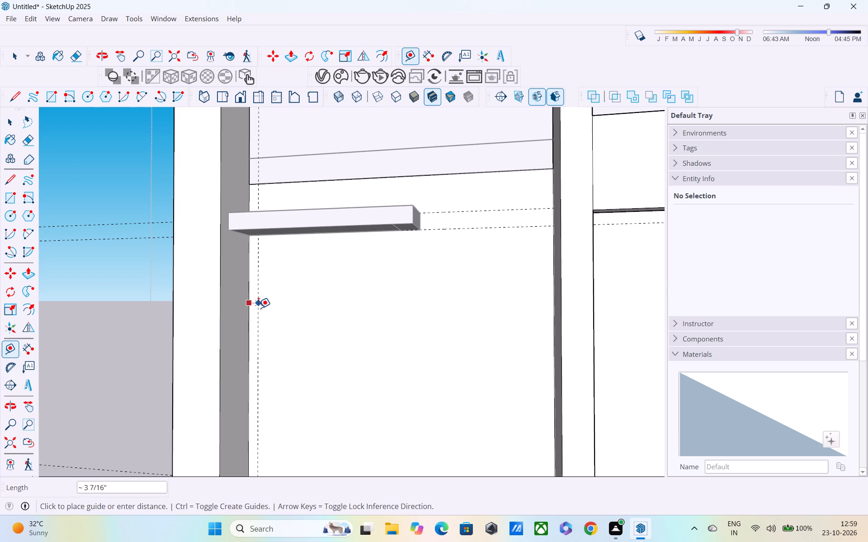
{"action": "type", "text": "0.5'"}
{"action": "key", "text": "Return"}
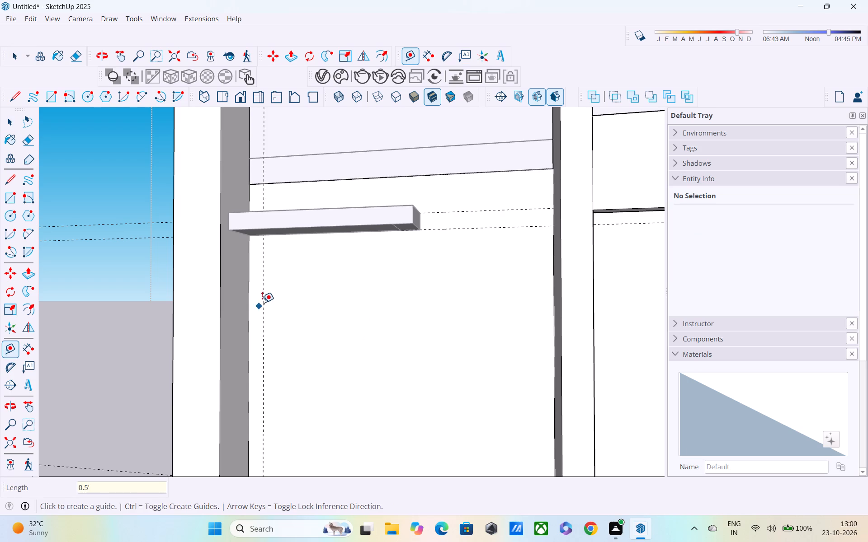
{"action": "left_click", "coordinate": [263, 300]}
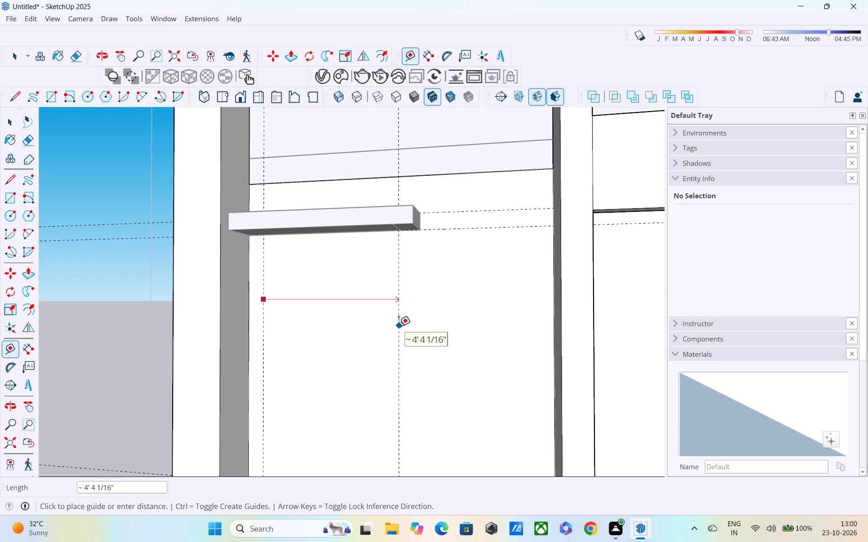
{"action": "type", "text": "4'"}
{"action": "key", "text": "Return"}
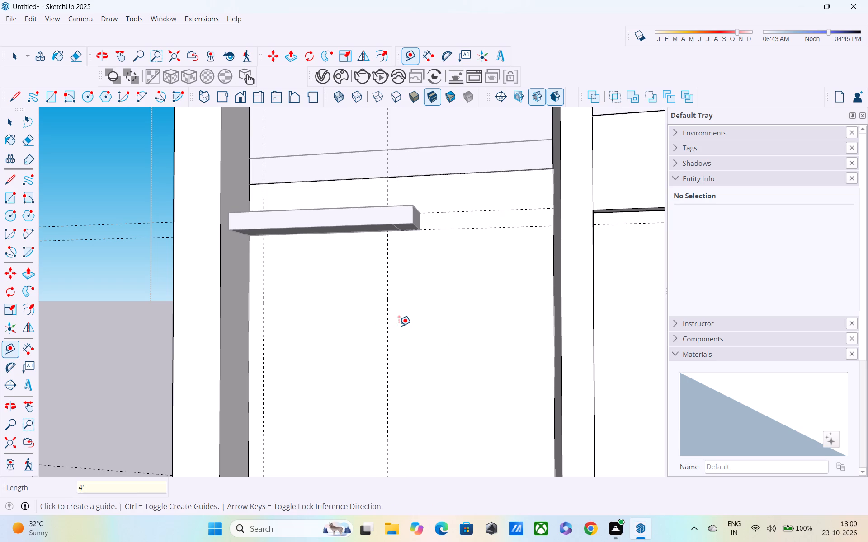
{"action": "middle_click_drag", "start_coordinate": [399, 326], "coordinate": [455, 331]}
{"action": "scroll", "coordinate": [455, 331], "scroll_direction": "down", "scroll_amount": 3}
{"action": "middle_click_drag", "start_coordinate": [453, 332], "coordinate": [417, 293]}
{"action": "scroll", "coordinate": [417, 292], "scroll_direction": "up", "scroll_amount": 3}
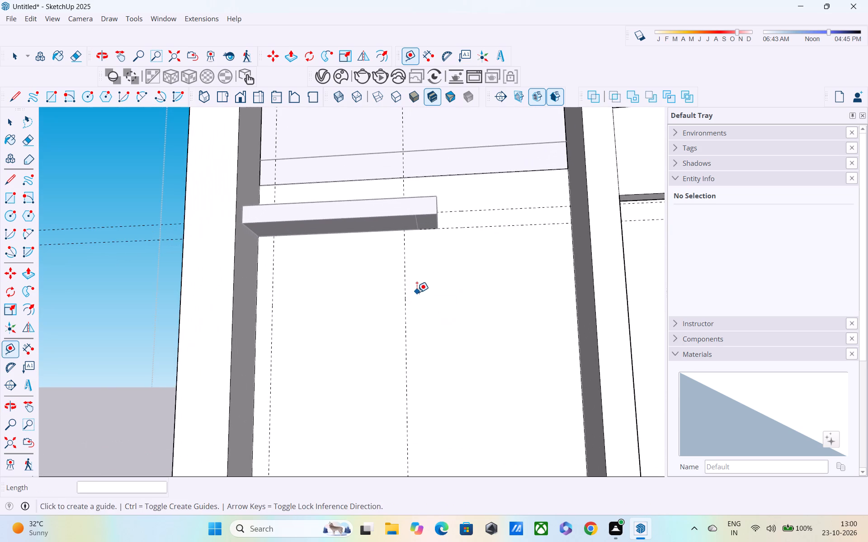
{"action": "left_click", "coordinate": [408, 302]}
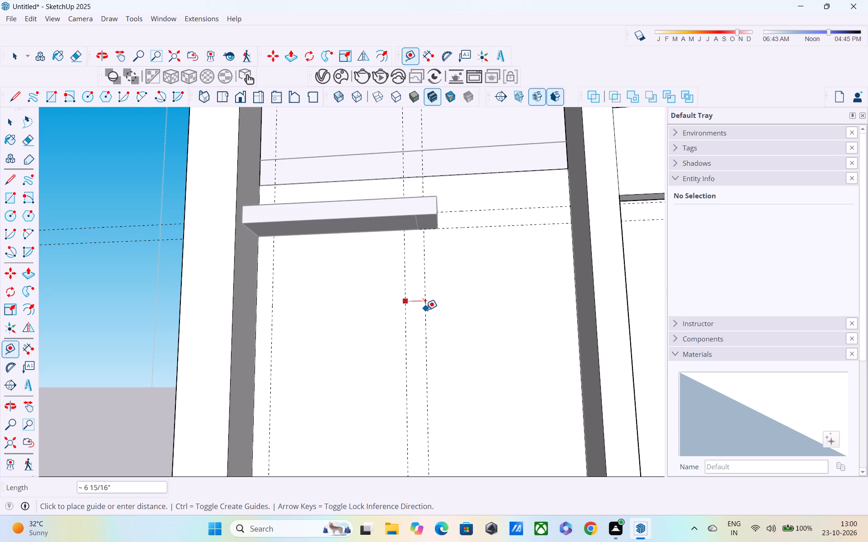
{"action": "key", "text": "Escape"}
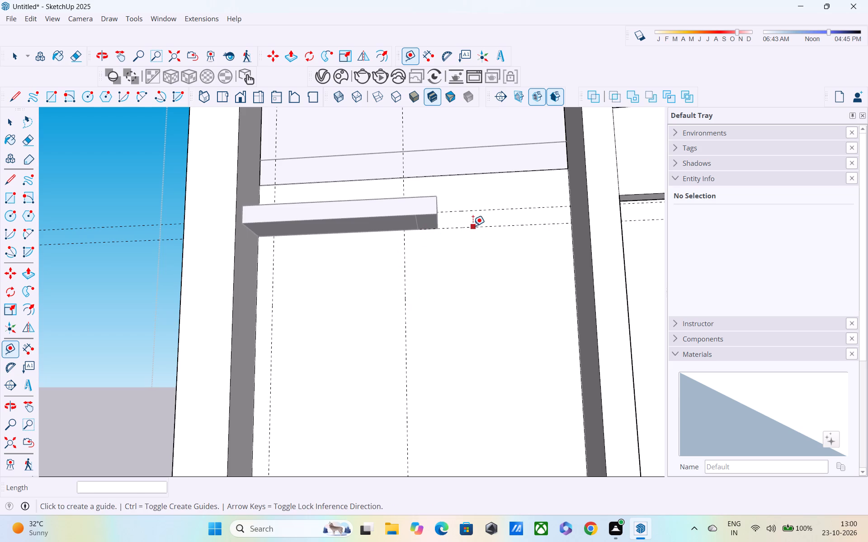
Place a horizontal guide 3' below the guide along the ledge's lower edge.
{"action": "left_click", "coordinate": [473, 226]}
{"action": "scroll", "coordinate": [480, 316], "scroll_direction": "down", "scroll_amount": 2}
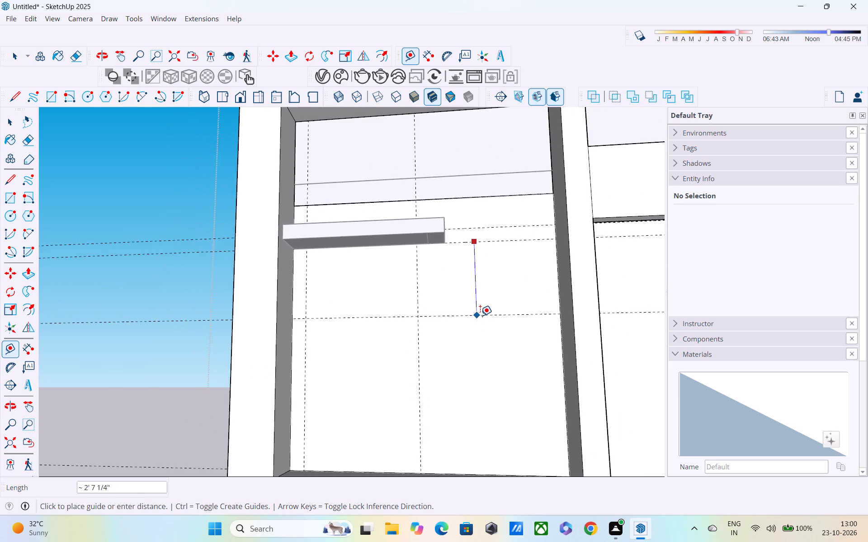
{"action": "middle_click_drag", "start_coordinate": [481, 314], "coordinate": [506, 206], "text": "shift"}
{"action": "middle_click_drag", "start_coordinate": [497, 247], "coordinate": [500, 314]}
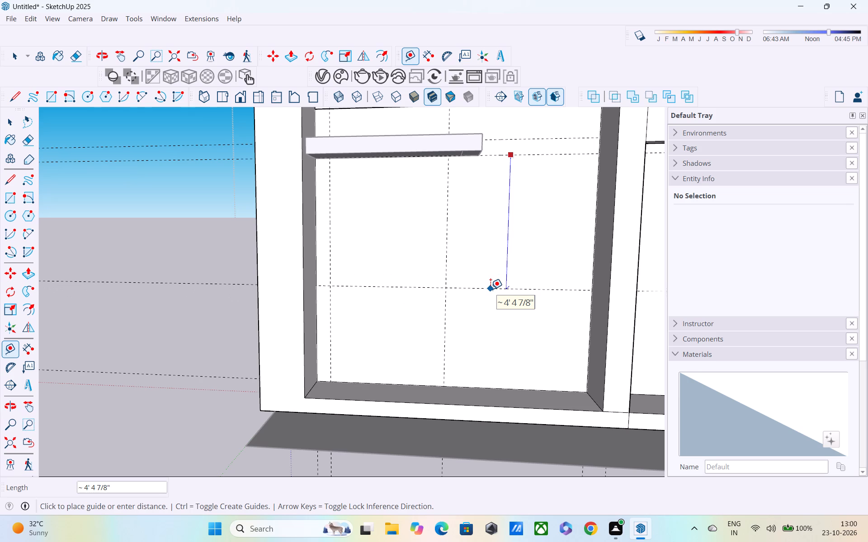
{"action": "type", "text": "3'"}
{"action": "key", "text": "Return"}
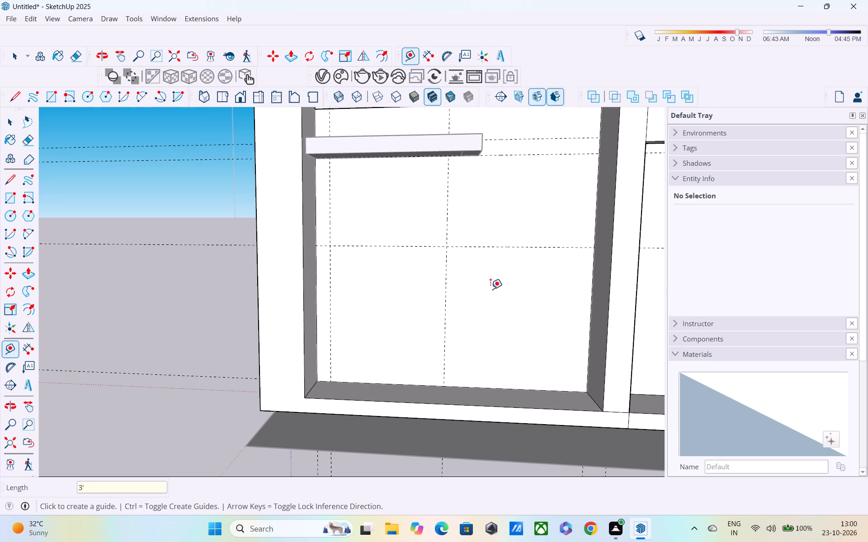
Draw a 4' by 3' window rectangle directly beneath the ledge, between the two vertical guides and down to the horizontal guide.
{"action": "key", "text": "r"}
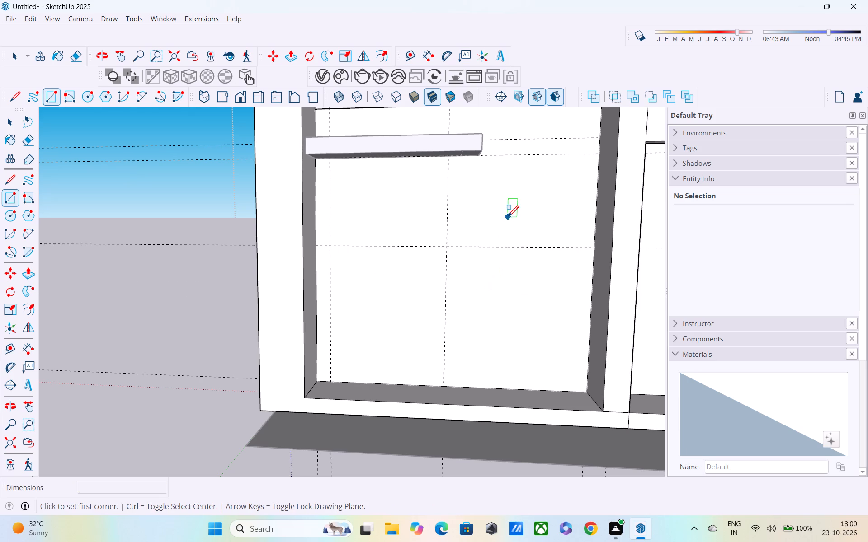
{"action": "middle_click_drag", "start_coordinate": [475, 208], "coordinate": [428, 126]}
{"action": "scroll", "coordinate": [373, 171], "scroll_direction": "up", "scroll_amount": 4}
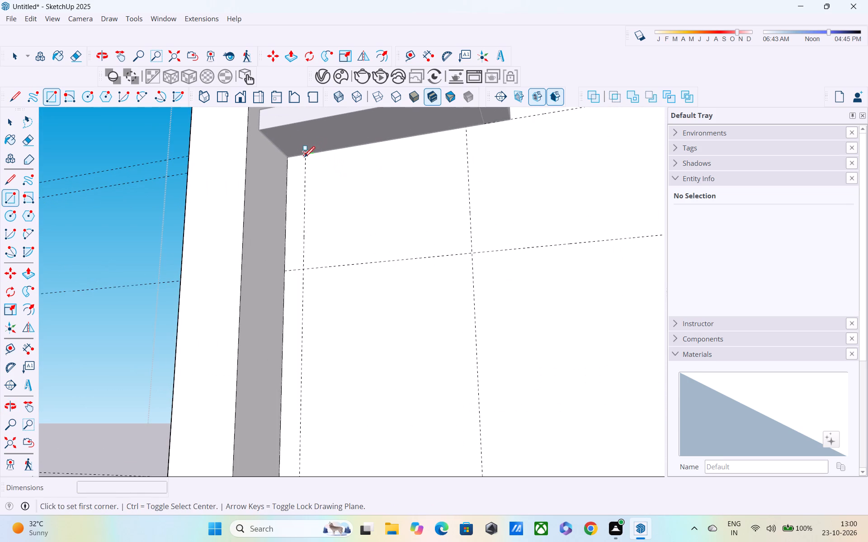
{"action": "left_click", "coordinate": [304, 158]}
{"action": "left_click", "coordinate": [472, 253]}
{"action": "middle_click_drag", "start_coordinate": [472, 253], "coordinate": [473, 266]}
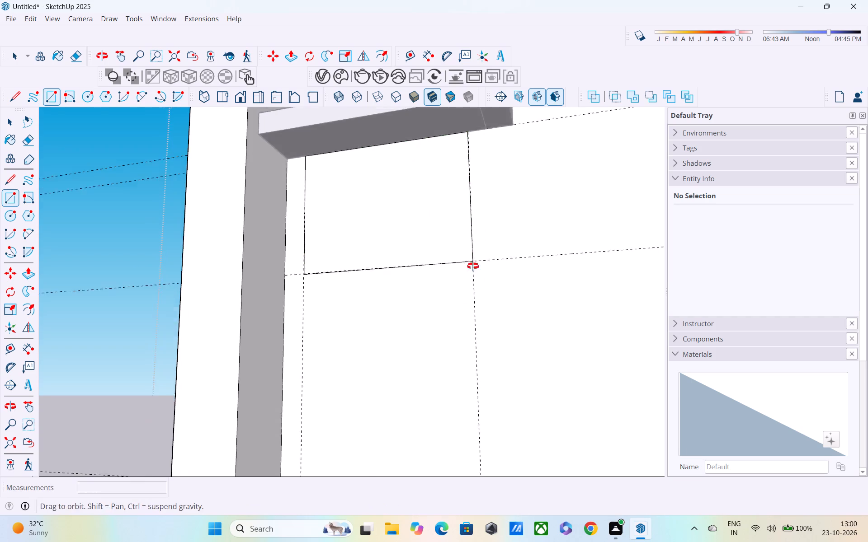
{"action": "middle_click_drag", "start_coordinate": [473, 266], "coordinate": [465, 310]}
Delete the three horizontal guides at the ledge and along the new rectangle's lower edge.
{"action": "key", "text": "space"}
{"action": "scroll", "coordinate": [402, 281], "scroll_direction": "down", "scroll_amount": 7}
{"action": "scroll", "coordinate": [219, 264], "scroll_direction": "up", "scroll_amount": 1}
{"action": "scroll", "coordinate": [183, 237], "scroll_direction": "down", "scroll_amount": 4}
{"action": "left_click_drag", "start_coordinate": [187, 207], "coordinate": [180, 355]}
{"action": "scroll", "coordinate": [175, 327], "scroll_direction": "down", "scroll_amount": 2}
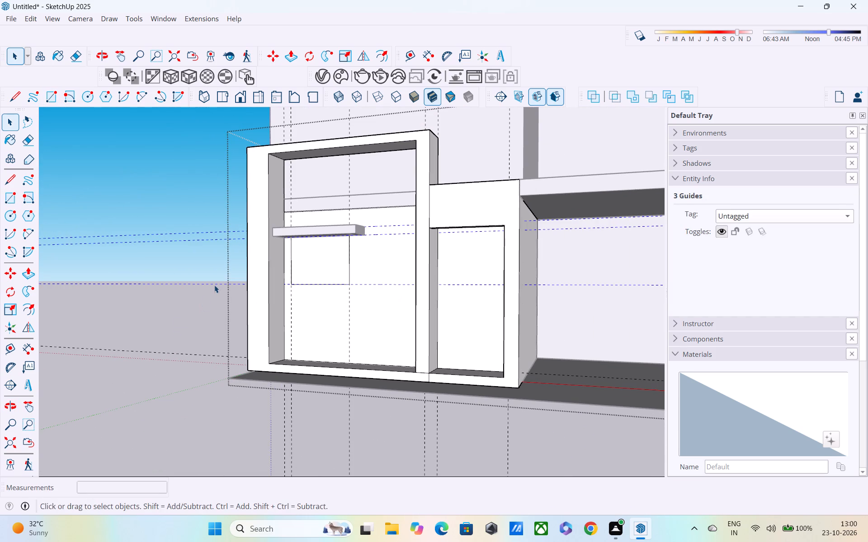
{"action": "key", "text": "Delete"}
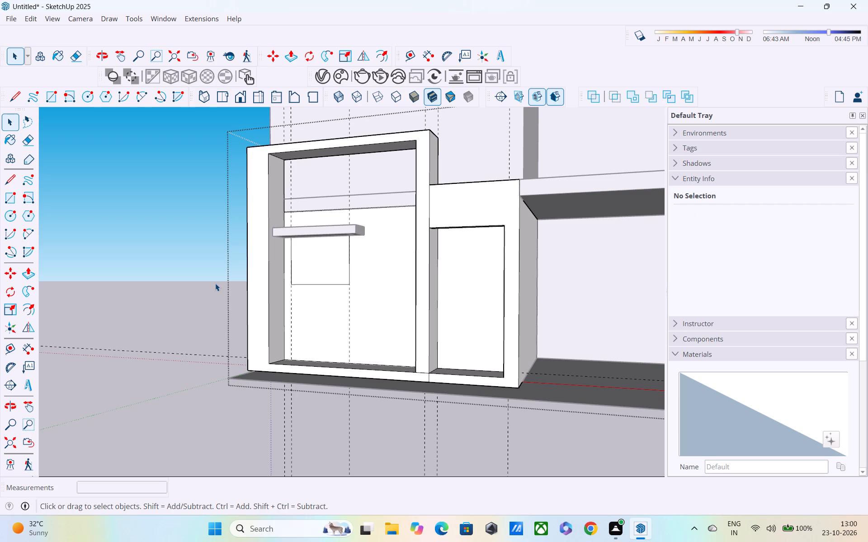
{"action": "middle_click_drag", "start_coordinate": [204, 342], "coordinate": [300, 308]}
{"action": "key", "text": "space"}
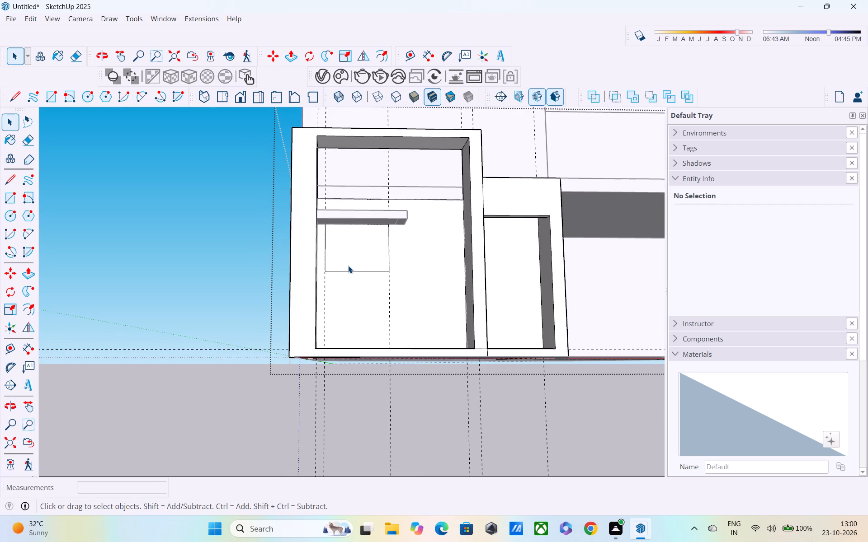
Offset the outline of the window rectangle beneath the ledge inward by 3" for its frame.
{"action": "key", "text": "f"}
{"action": "left_click", "coordinate": [348, 265]}
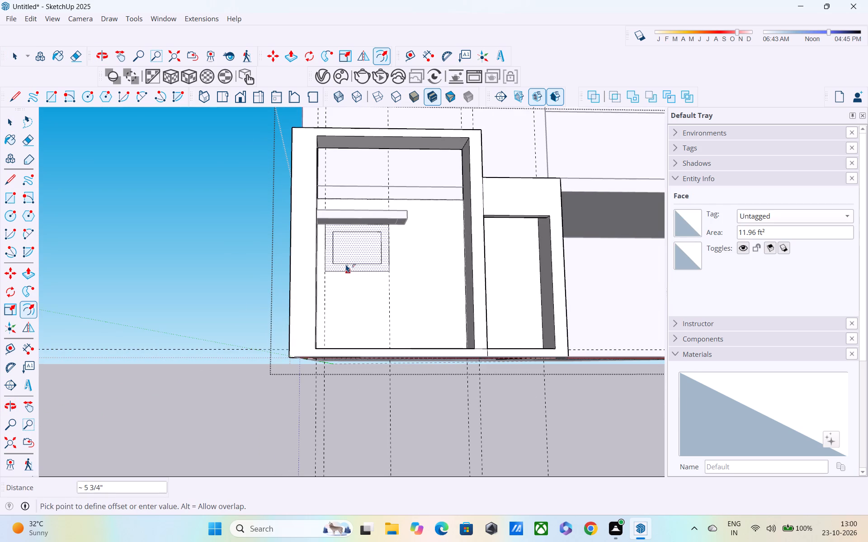
{"action": "type", "text": "3\""}
{"action": "key", "text": "Return"}
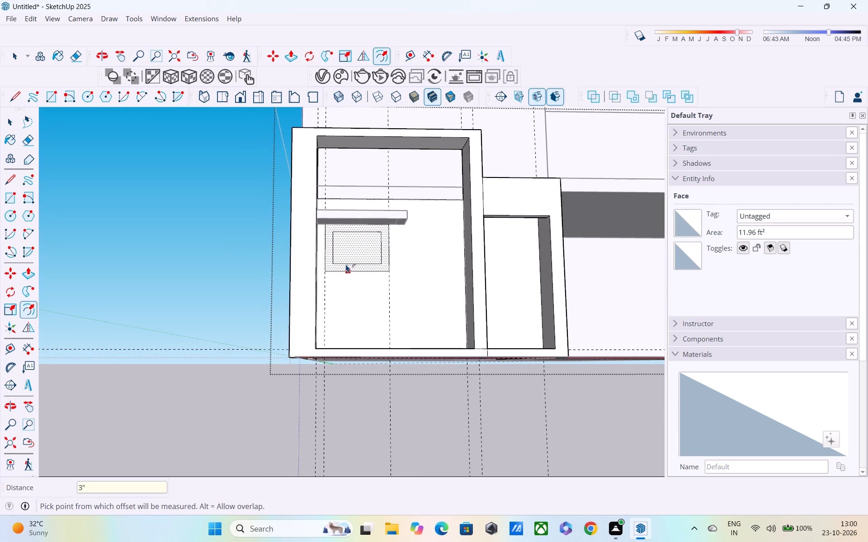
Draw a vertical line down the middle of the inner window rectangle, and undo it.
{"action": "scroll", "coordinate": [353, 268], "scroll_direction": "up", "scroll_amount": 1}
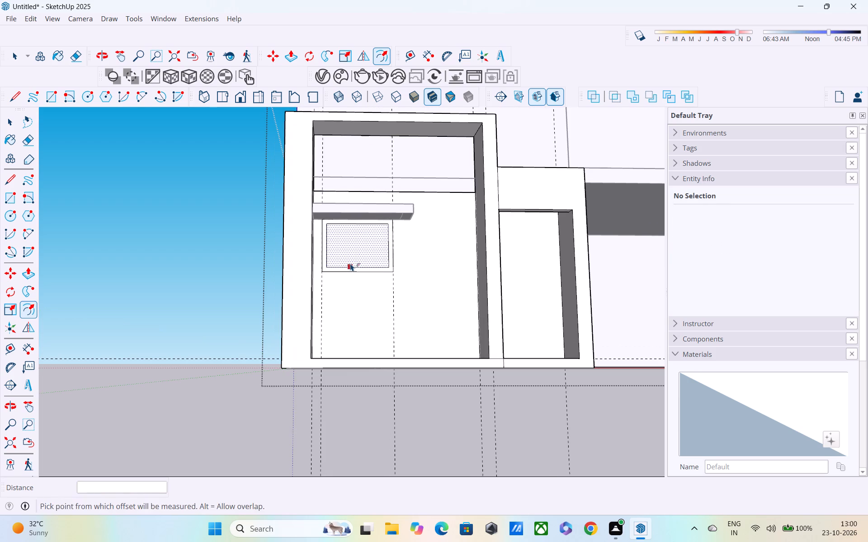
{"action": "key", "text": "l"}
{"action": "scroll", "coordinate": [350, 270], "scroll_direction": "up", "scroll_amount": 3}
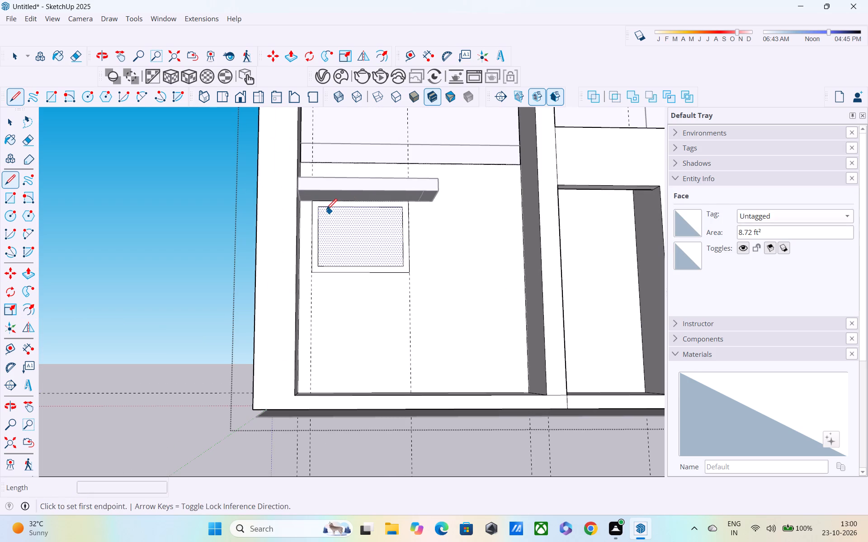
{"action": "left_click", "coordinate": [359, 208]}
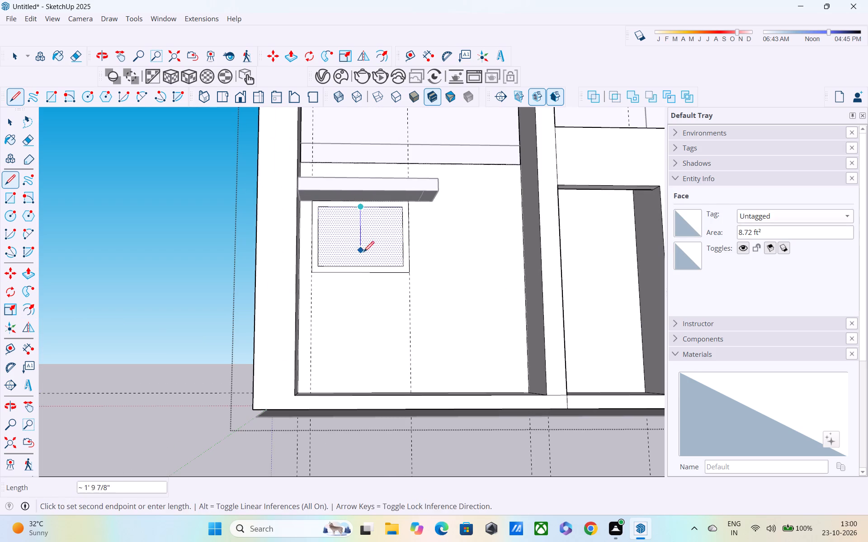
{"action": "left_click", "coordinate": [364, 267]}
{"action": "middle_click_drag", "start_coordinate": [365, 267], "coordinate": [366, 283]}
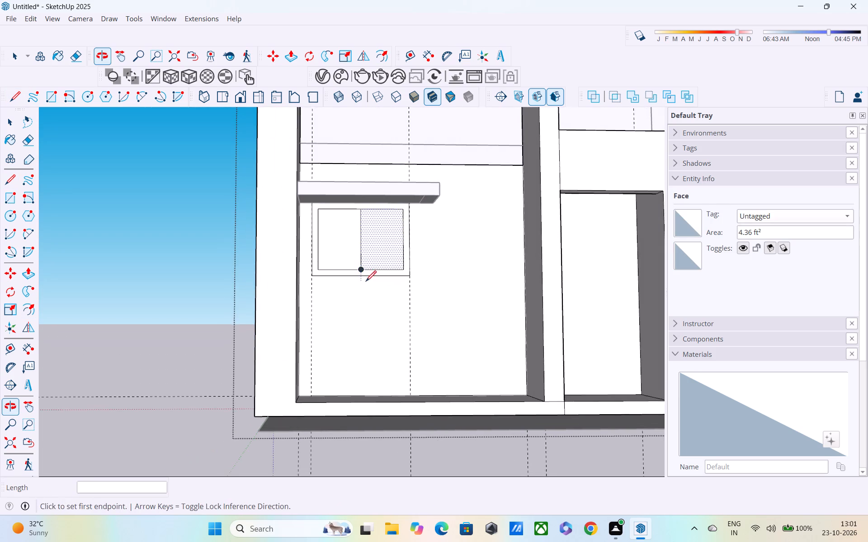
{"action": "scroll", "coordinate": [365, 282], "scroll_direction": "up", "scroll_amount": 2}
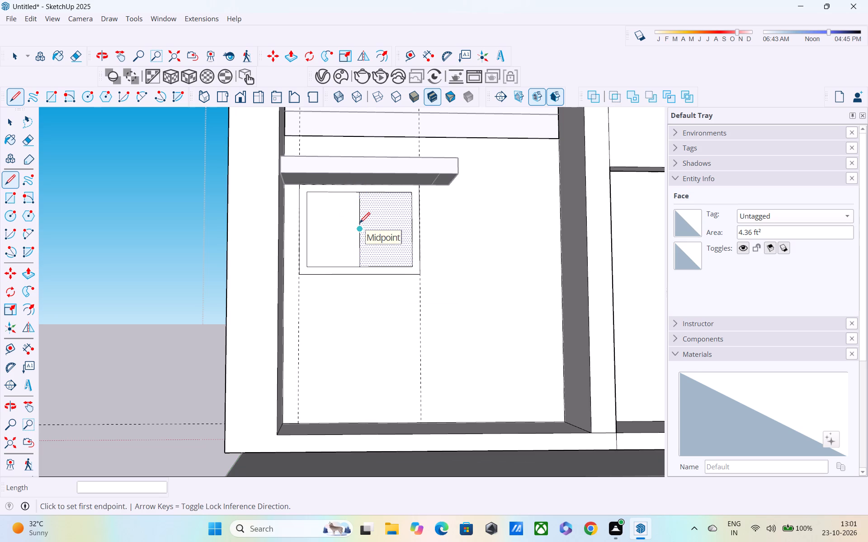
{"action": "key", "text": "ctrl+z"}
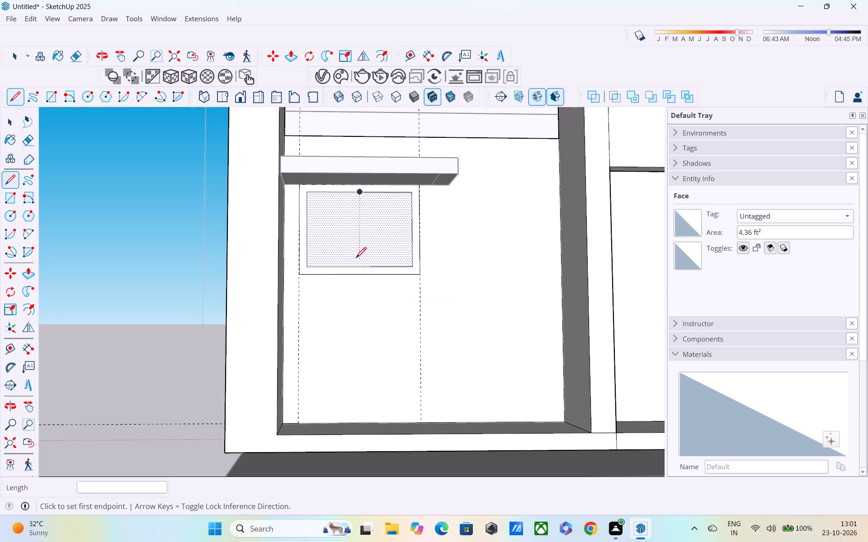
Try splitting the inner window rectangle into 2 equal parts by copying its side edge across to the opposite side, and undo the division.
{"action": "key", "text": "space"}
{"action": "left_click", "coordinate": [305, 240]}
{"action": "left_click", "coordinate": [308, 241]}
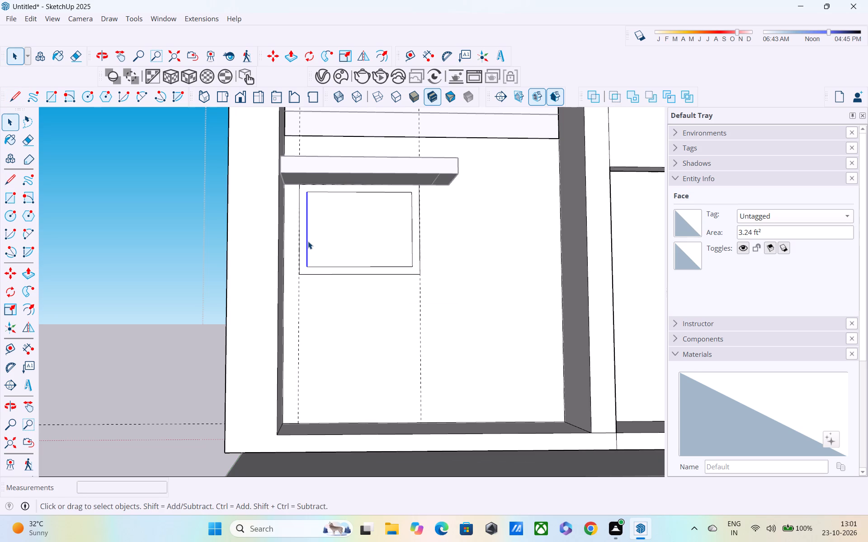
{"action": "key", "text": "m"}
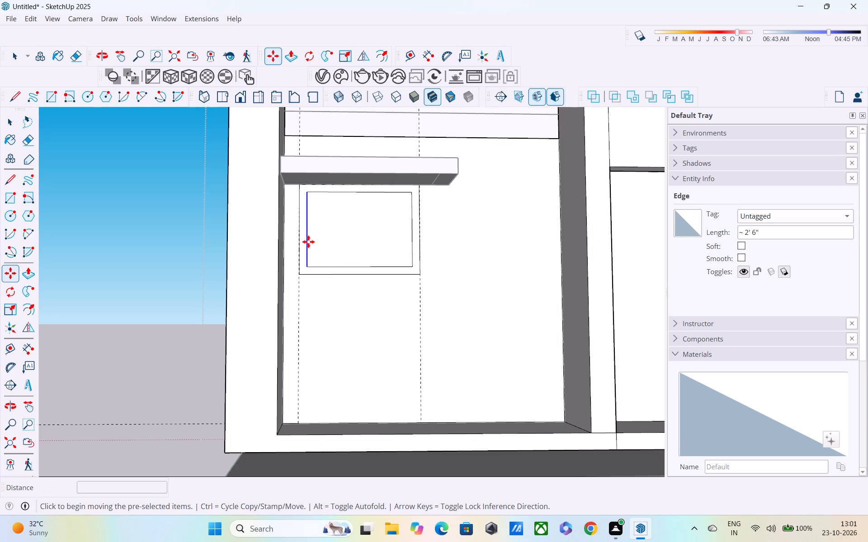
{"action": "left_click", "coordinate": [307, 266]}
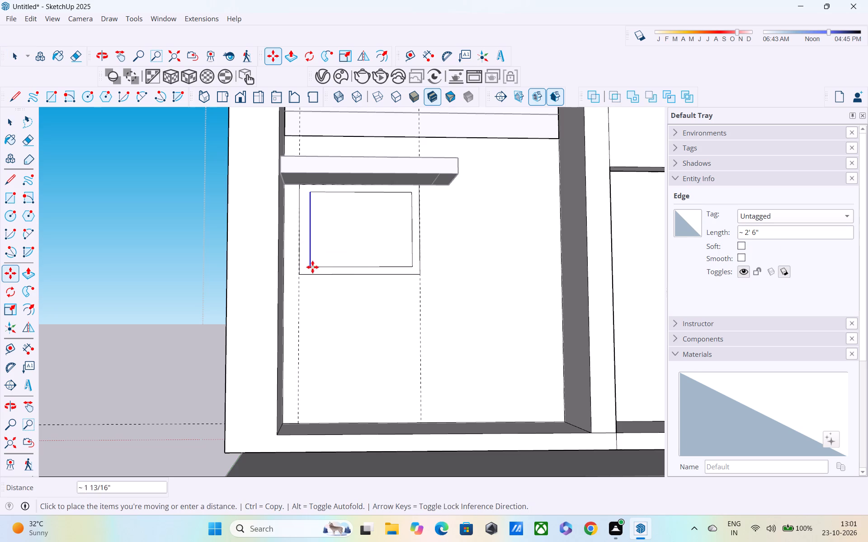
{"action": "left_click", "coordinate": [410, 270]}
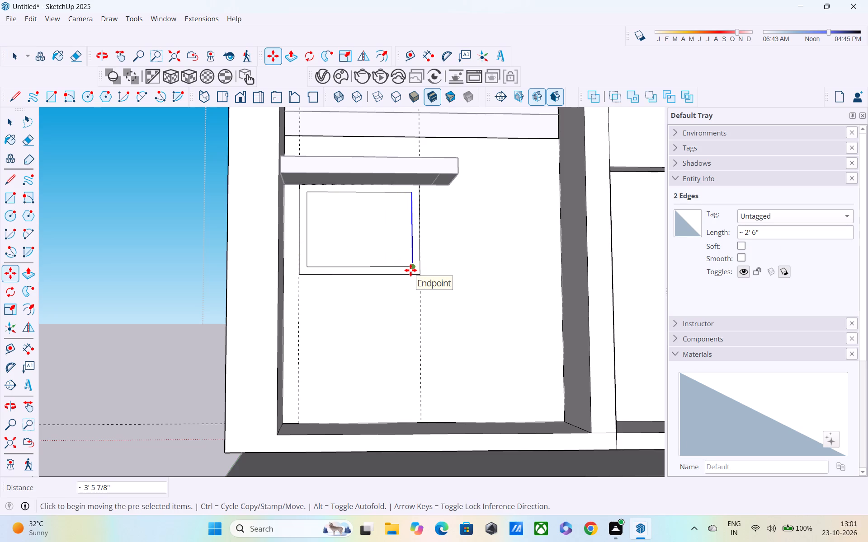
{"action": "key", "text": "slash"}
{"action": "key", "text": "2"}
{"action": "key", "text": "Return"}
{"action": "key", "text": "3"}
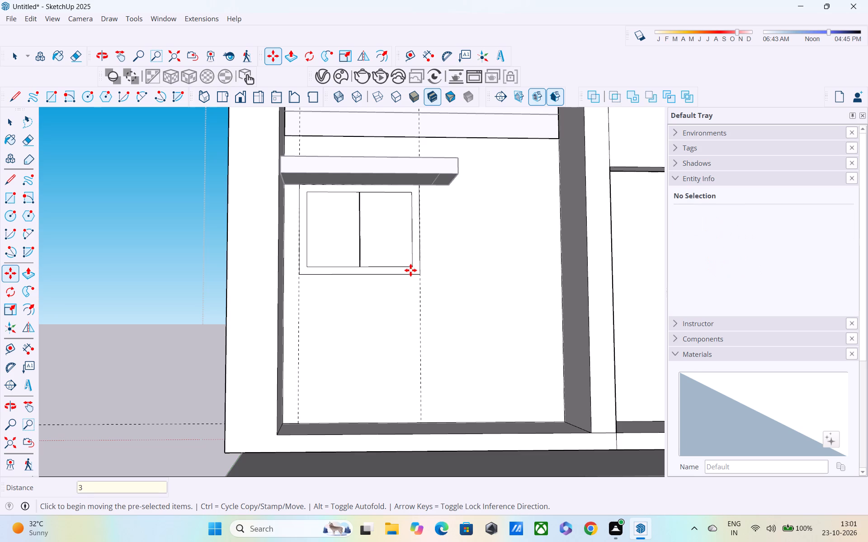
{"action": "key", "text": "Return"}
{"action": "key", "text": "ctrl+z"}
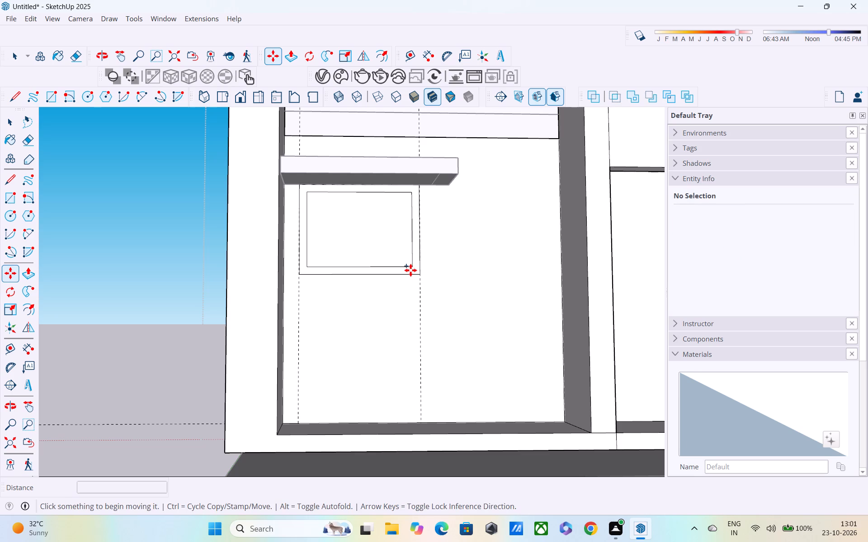
Copy the inner window rectangle's side edge nearest the jamb across to the opposite side, dividing the span into 3 equal panes.
{"action": "key", "text": "space"}
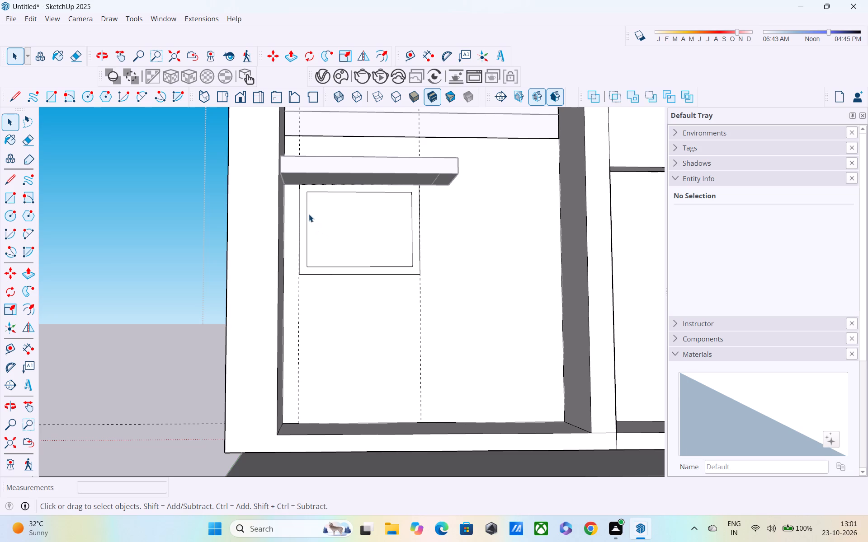
{"action": "left_click", "coordinate": [307, 209]}
{"action": "key", "text": "m"}
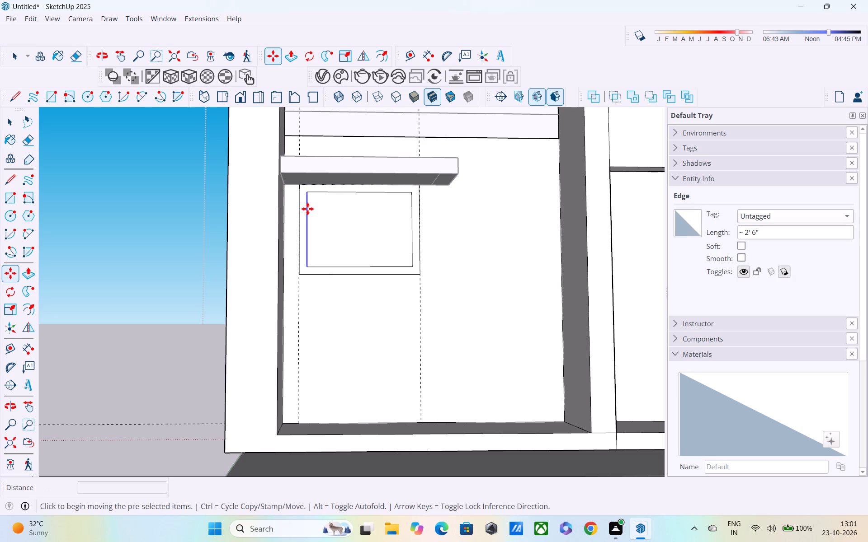
{"action": "left_click", "coordinate": [306, 264]}
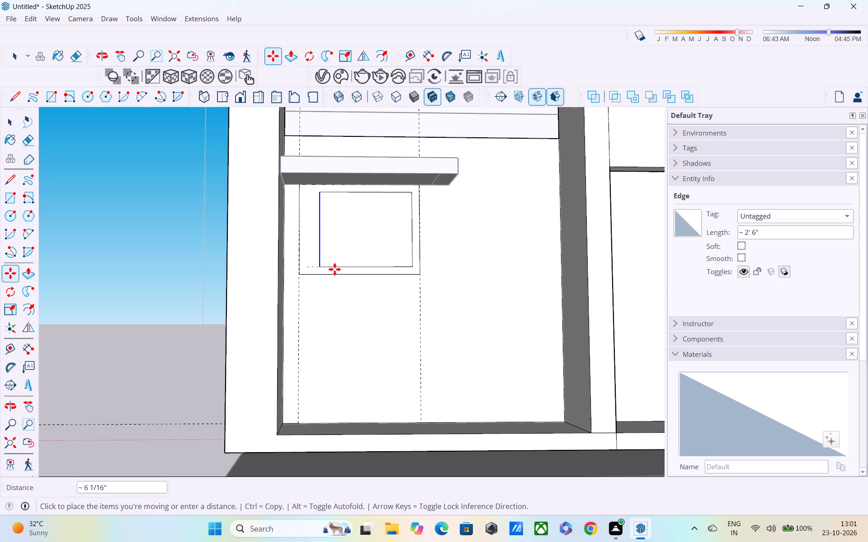
{"action": "left_click", "coordinate": [412, 267]}
{"action": "key", "text": "slash"}
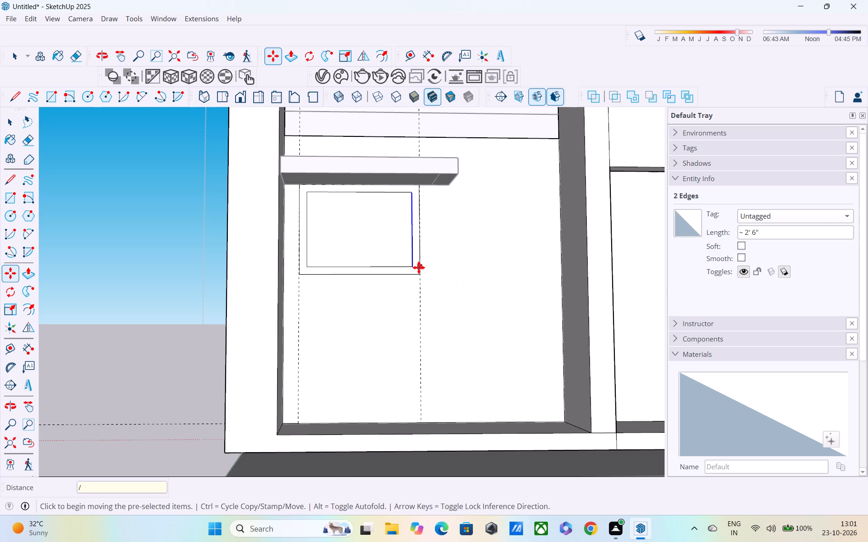
{"action": "key", "text": "3"}
{"action": "key", "text": "Return"}
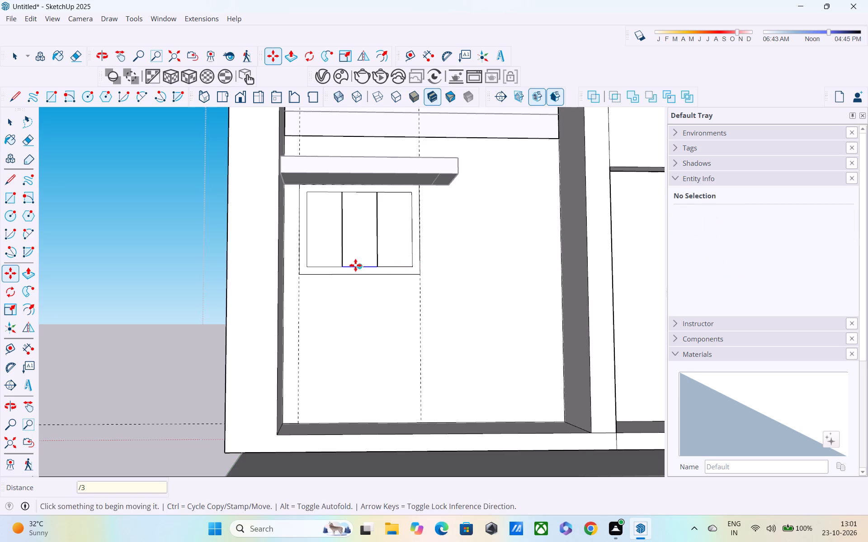
Copy the pane divider nearest the jamb 1.5" toward the middle pane.
{"action": "middle_click_drag", "start_coordinate": [355, 265], "coordinate": [337, 332]}
{"action": "scroll", "coordinate": [345, 286], "scroll_direction": "up", "scroll_amount": 5}
{"action": "middle_click_drag", "start_coordinate": [345, 282], "coordinate": [327, 242]}
{"action": "scroll", "coordinate": [332, 254], "scroll_direction": "up", "scroll_amount": 2}
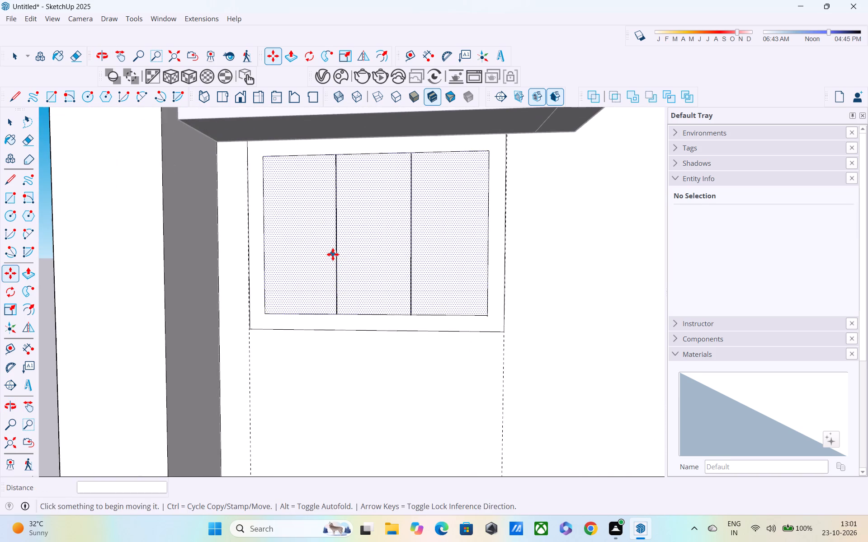
{"action": "scroll", "coordinate": [333, 254], "scroll_direction": "up", "scroll_amount": 1}
{"action": "middle_click_drag", "start_coordinate": [333, 254], "coordinate": [266, 269]}
{"action": "scroll", "coordinate": [336, 260], "scroll_direction": "up", "scroll_amount": 4}
{"action": "middle_click_drag", "start_coordinate": [337, 260], "coordinate": [386, 272]}
{"action": "scroll", "coordinate": [388, 253], "scroll_direction": "down", "scroll_amount": 1}
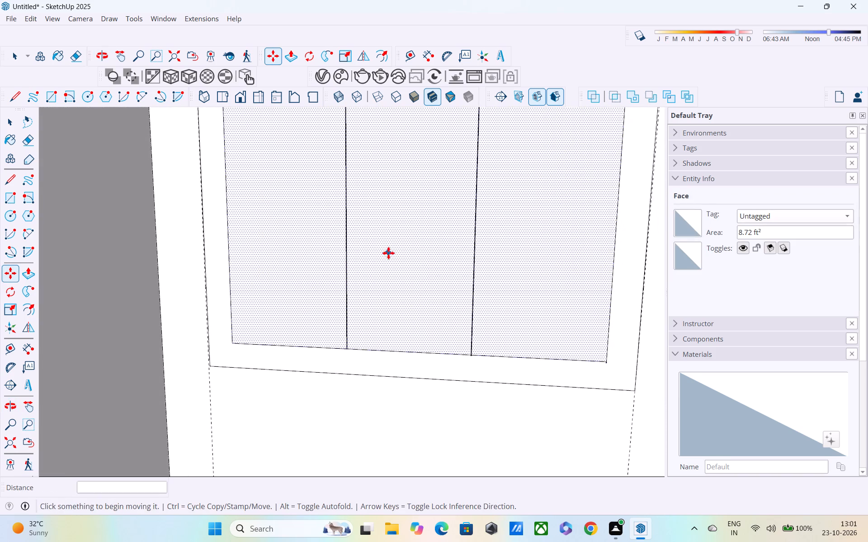
{"action": "scroll", "coordinate": [378, 261], "scroll_direction": "down", "scroll_amount": 1}
{"action": "middle_click_drag", "start_coordinate": [377, 262], "coordinate": [373, 227]}
{"action": "scroll", "coordinate": [366, 239], "scroll_direction": "up", "scroll_amount": 3}
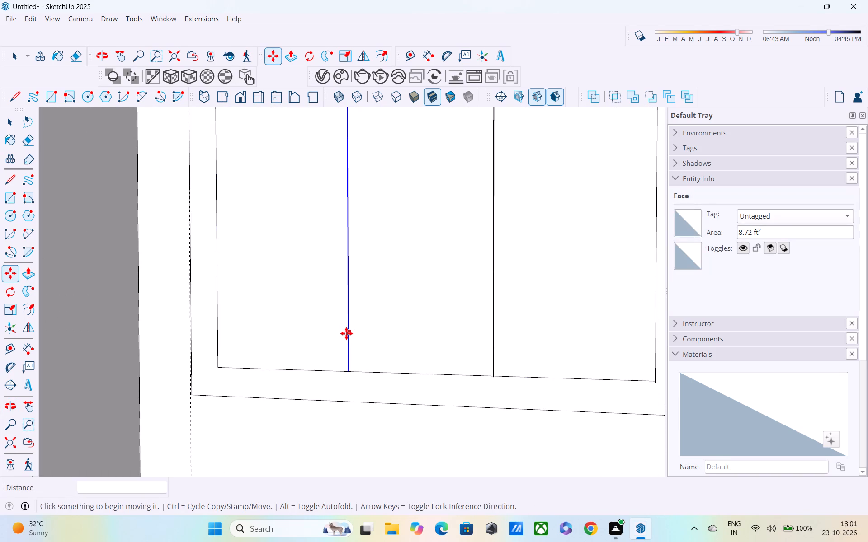
{"action": "left_click", "coordinate": [346, 333]}
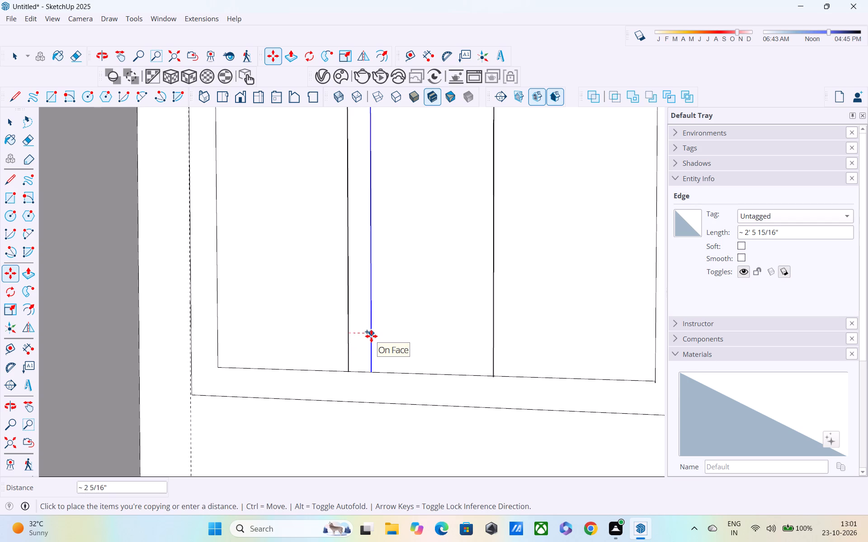
{"action": "middle_click_drag", "start_coordinate": [371, 336], "coordinate": [371, 371], "text": "shift"}
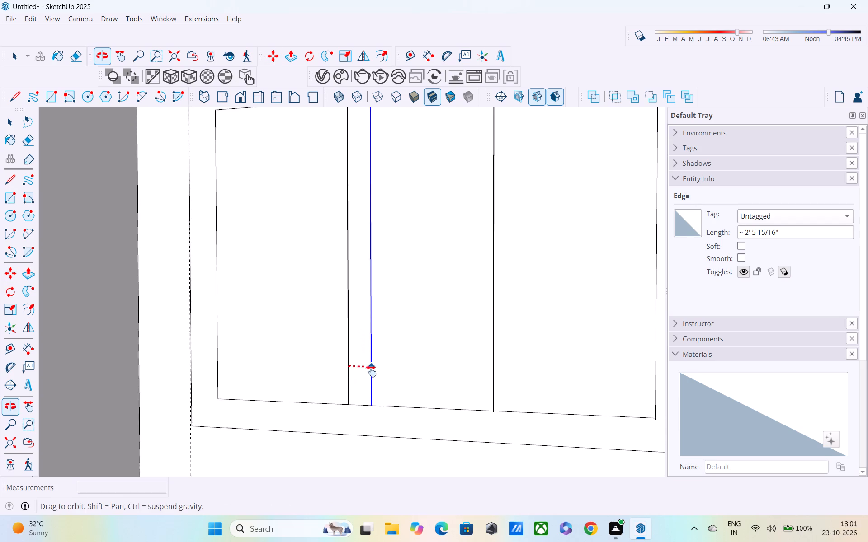
{"action": "middle_click_drag", "start_coordinate": [371, 371], "coordinate": [371, 402], "text": "shift"}
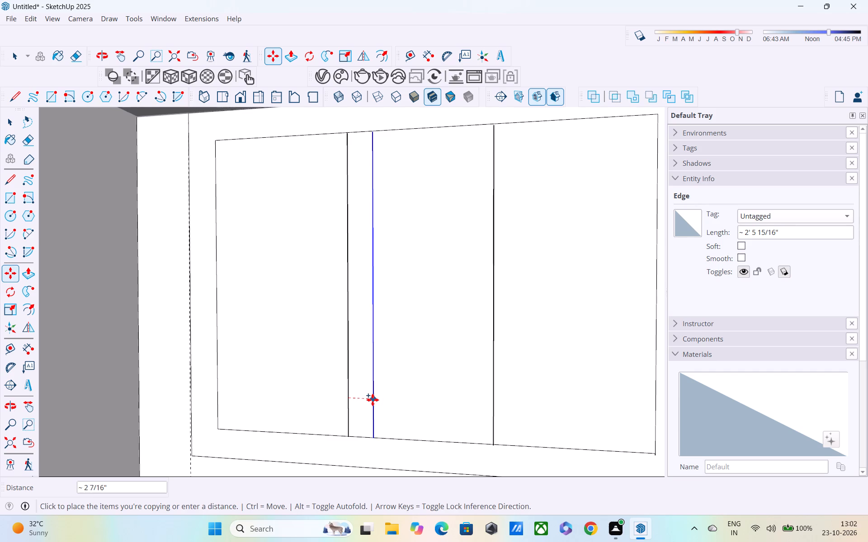
{"action": "type", "text": "1.5\""}
{"action": "key", "text": "Return"}
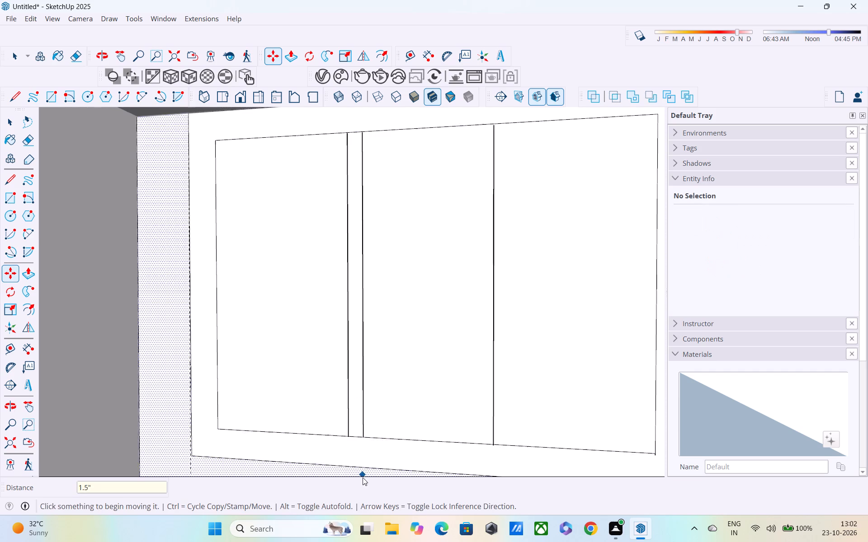
Copy the new offset line 3" back across the divider toward the jamb to outline the first mullion.
{"action": "key", "text": "space"}
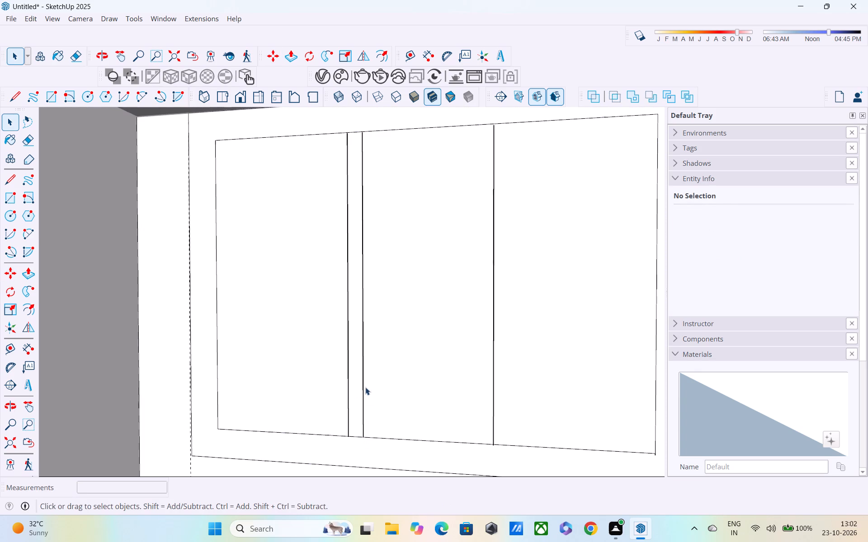
{"action": "left_click", "coordinate": [364, 378]}
{"action": "key", "text": "m"}
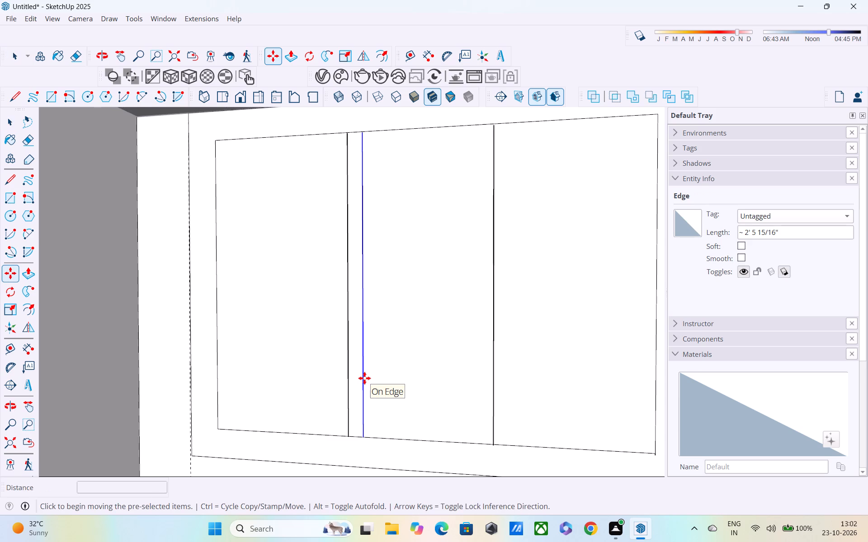
{"action": "left_click", "coordinate": [362, 436]}
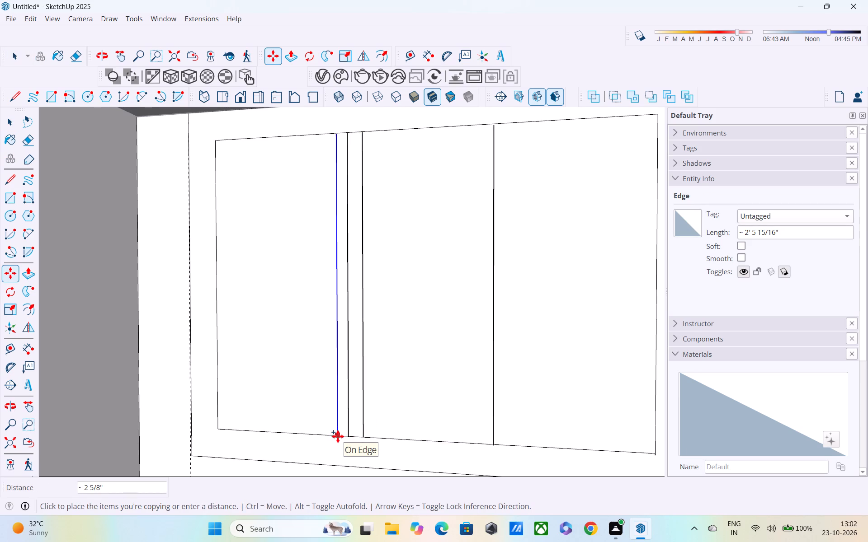
{"action": "type", "text": "3\""}
{"action": "key", "text": "Return"}
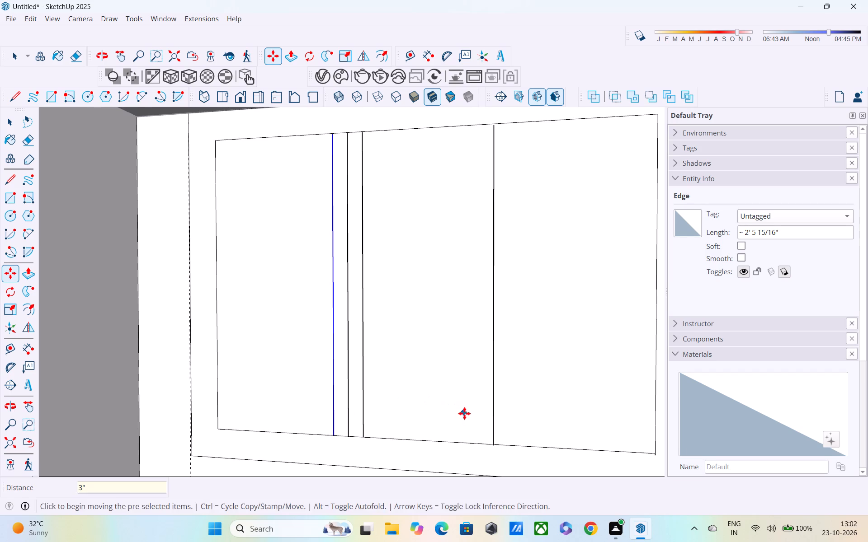
Copy the second pane divider, the one farther from the jamb, 1.5" away from the middle pane.
{"action": "middle_click_drag", "start_coordinate": [467, 417], "coordinate": [328, 406]}
{"action": "scroll", "coordinate": [374, 417], "scroll_direction": "up", "scroll_amount": 2}
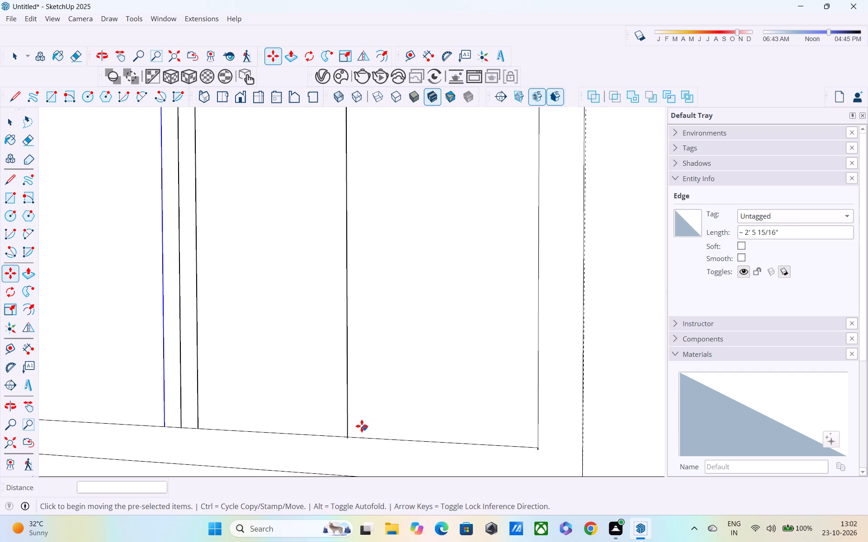
{"action": "key", "text": "space"}
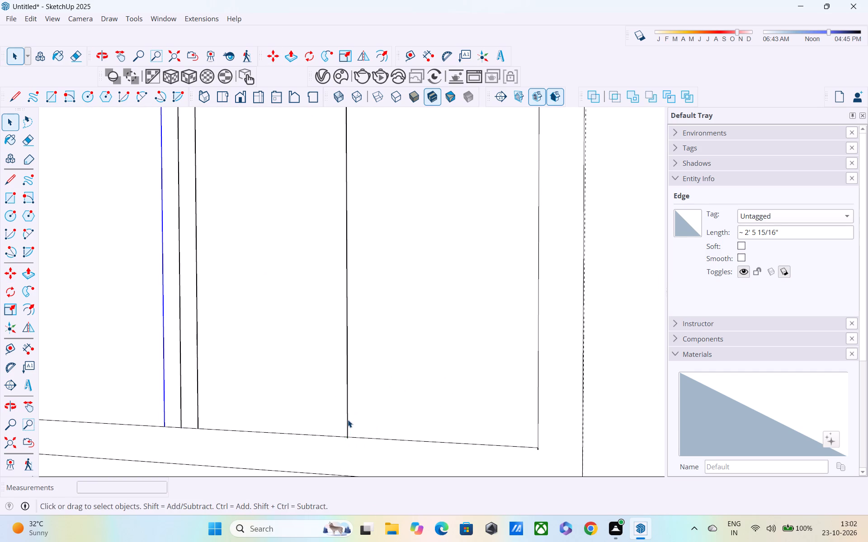
{"action": "left_click", "coordinate": [348, 420]}
{"action": "key", "text": "m"}
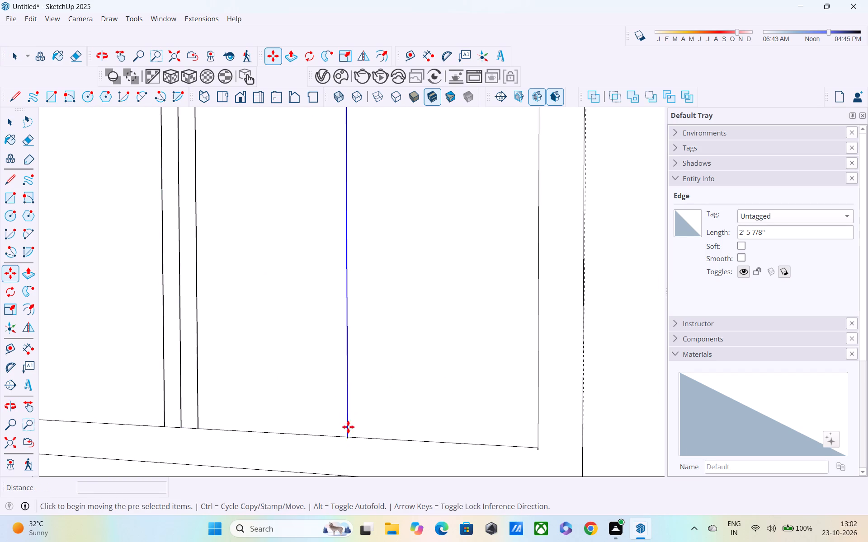
{"action": "left_click", "coordinate": [347, 437]}
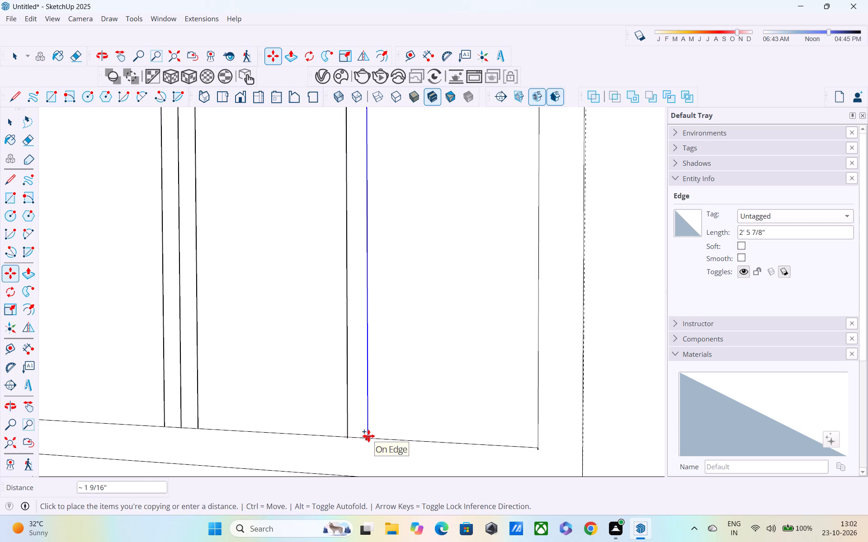
{"action": "type", "text": "1.5\""}
{"action": "key", "text": "Return"}
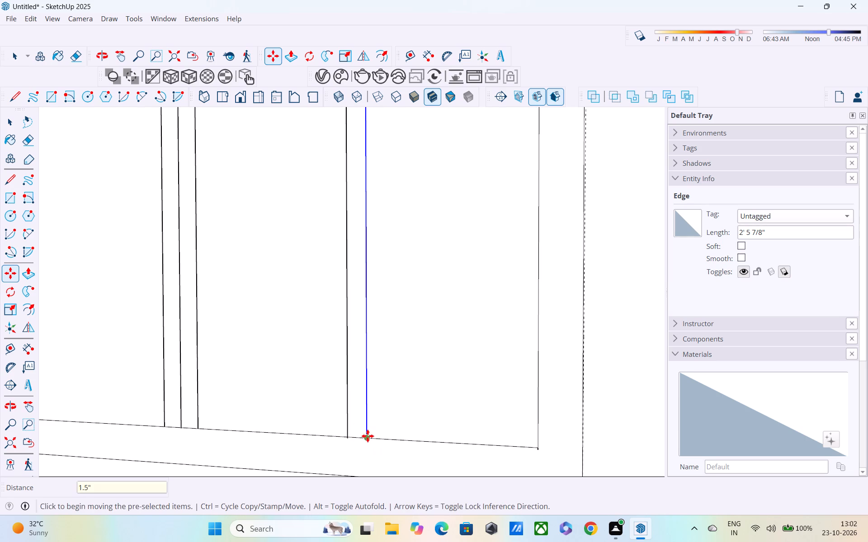
Copy the new offset line 3" back across the second divider toward the middle pane to outline the second mullion.
{"action": "left_click", "coordinate": [368, 435]}
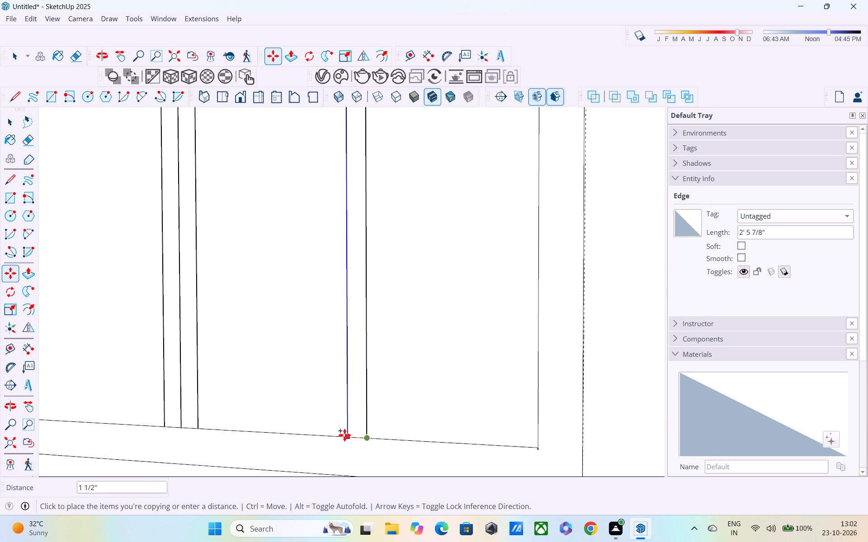
{"action": "type", "text": "3\""}
{"action": "key", "text": "Return"}
{"action": "scroll", "coordinate": [349, 435], "scroll_direction": "down", "scroll_amount": 4}
{"action": "middle_click_drag", "start_coordinate": [370, 431], "coordinate": [383, 443]}
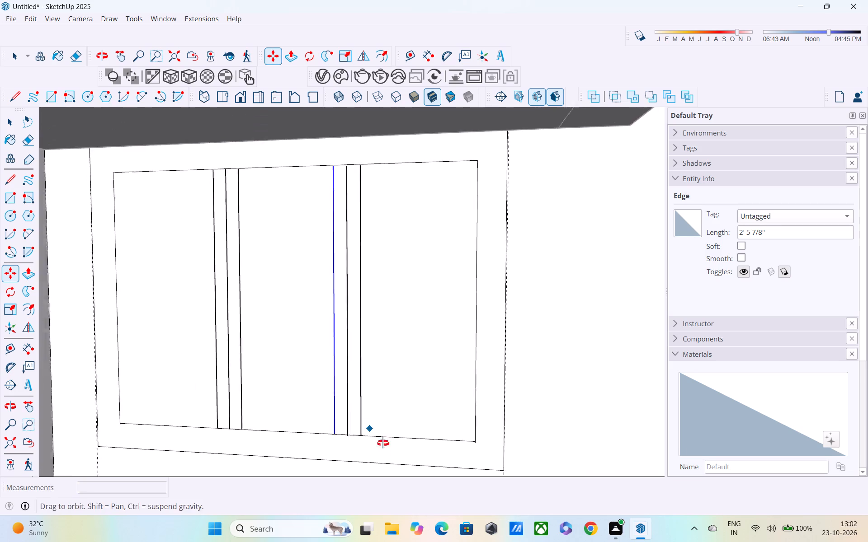
{"action": "middle_click_drag", "start_coordinate": [383, 443], "coordinate": [396, 457]}
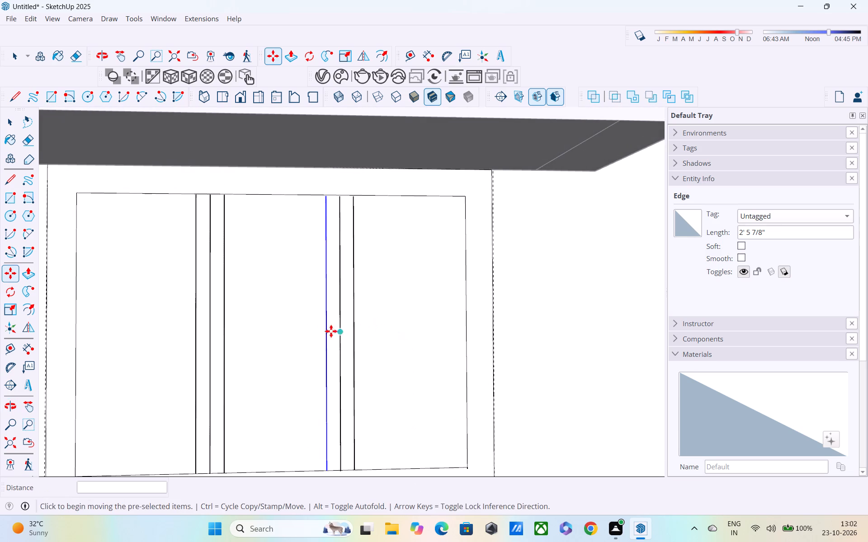
Delete the original divider lines running down the centre of the two mullions.
{"action": "key", "text": "space"}
{"action": "left_click", "coordinate": [209, 284]}
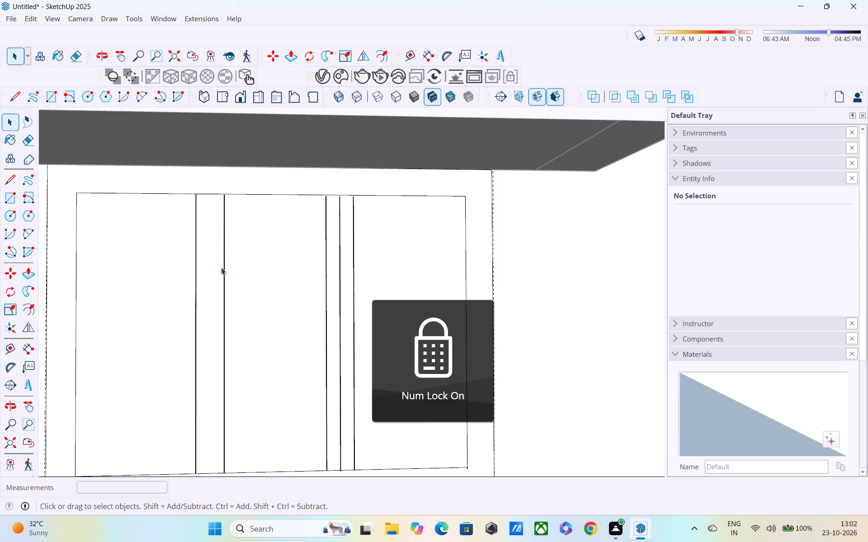
{"action": "left_click", "coordinate": [342, 304]}
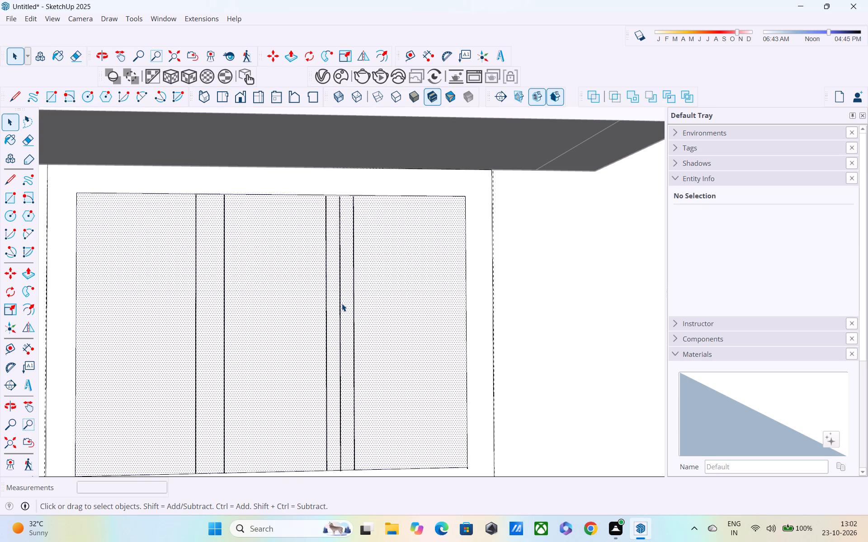
{"action": "left_click", "coordinate": [342, 302]}
{"action": "left_click", "coordinate": [338, 296]}
{"action": "left_click", "coordinate": [338, 296]}
{"action": "left_click", "coordinate": [384, 300]}
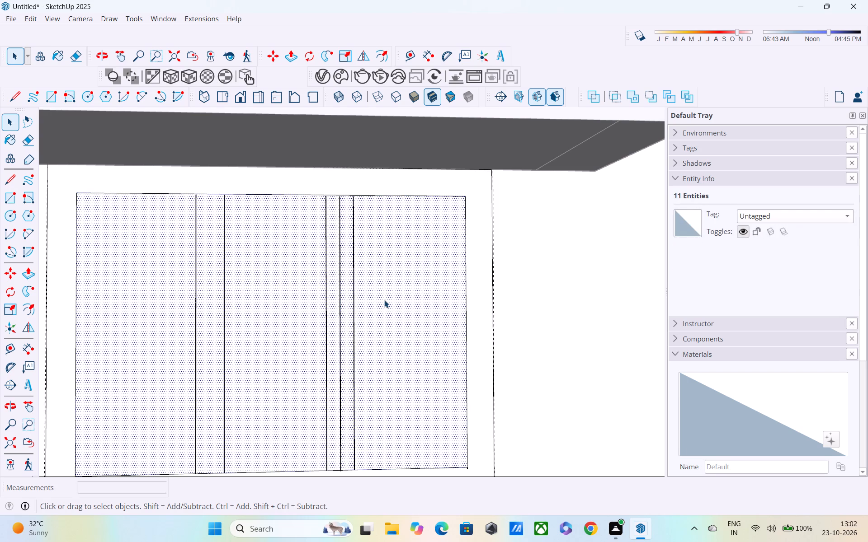
{"action": "left_click", "coordinate": [357, 279]}
{"action": "scroll", "coordinate": [329, 302], "scroll_direction": "down", "scroll_amount": 3}
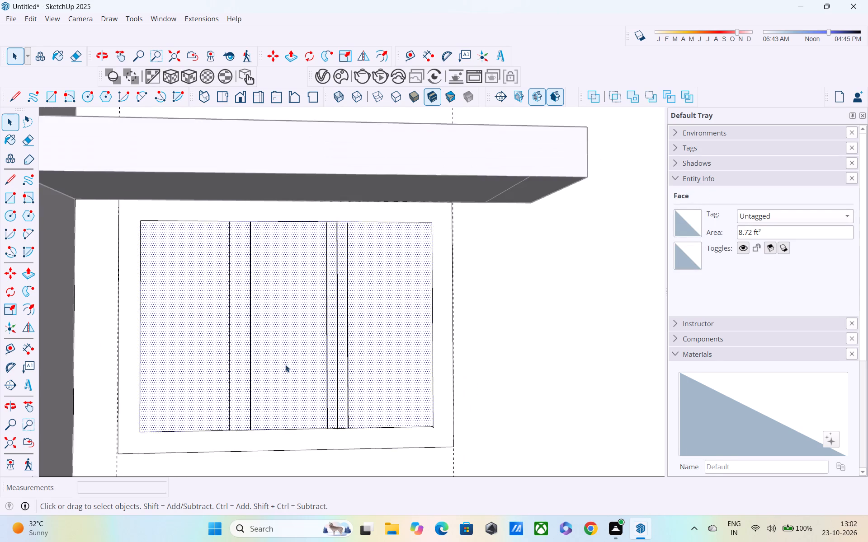
{"action": "scroll", "coordinate": [285, 364], "scroll_direction": "down", "scroll_amount": 3}
{"action": "left_click", "coordinate": [490, 333]}
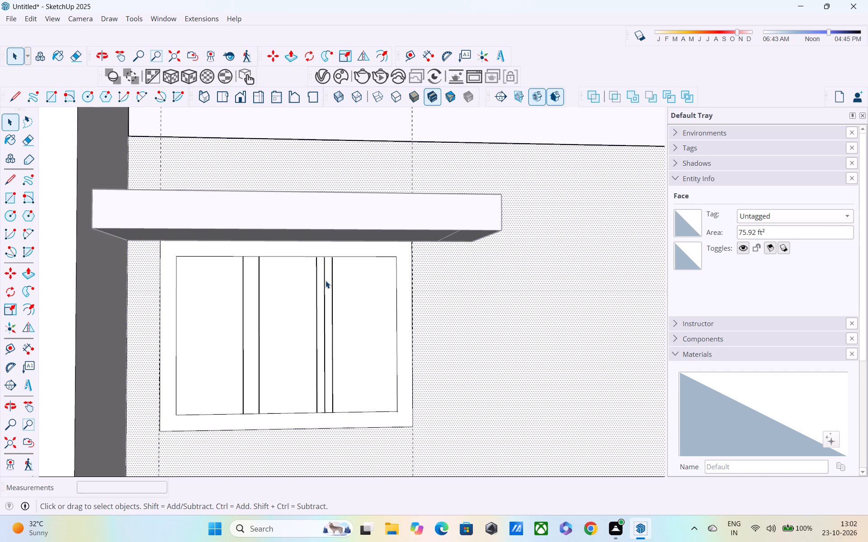
{"action": "left_click", "coordinate": [325, 280]}
{"action": "key", "text": "Delete"}
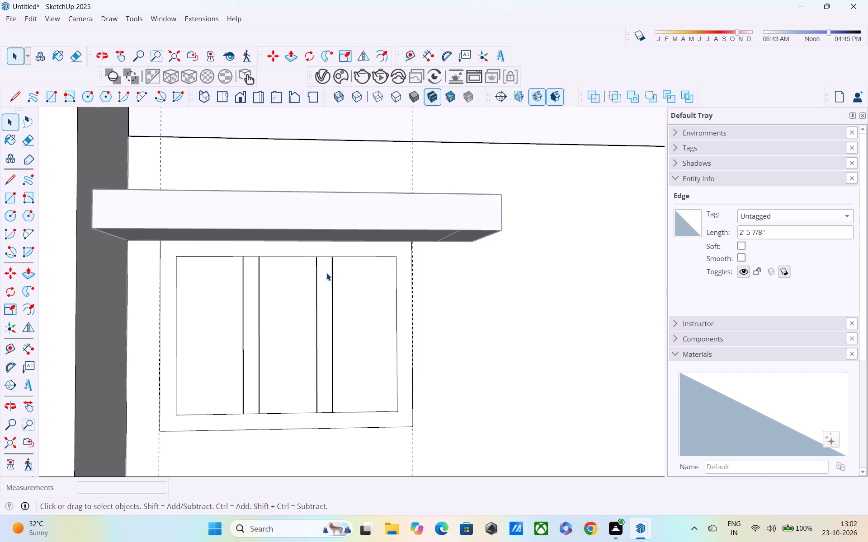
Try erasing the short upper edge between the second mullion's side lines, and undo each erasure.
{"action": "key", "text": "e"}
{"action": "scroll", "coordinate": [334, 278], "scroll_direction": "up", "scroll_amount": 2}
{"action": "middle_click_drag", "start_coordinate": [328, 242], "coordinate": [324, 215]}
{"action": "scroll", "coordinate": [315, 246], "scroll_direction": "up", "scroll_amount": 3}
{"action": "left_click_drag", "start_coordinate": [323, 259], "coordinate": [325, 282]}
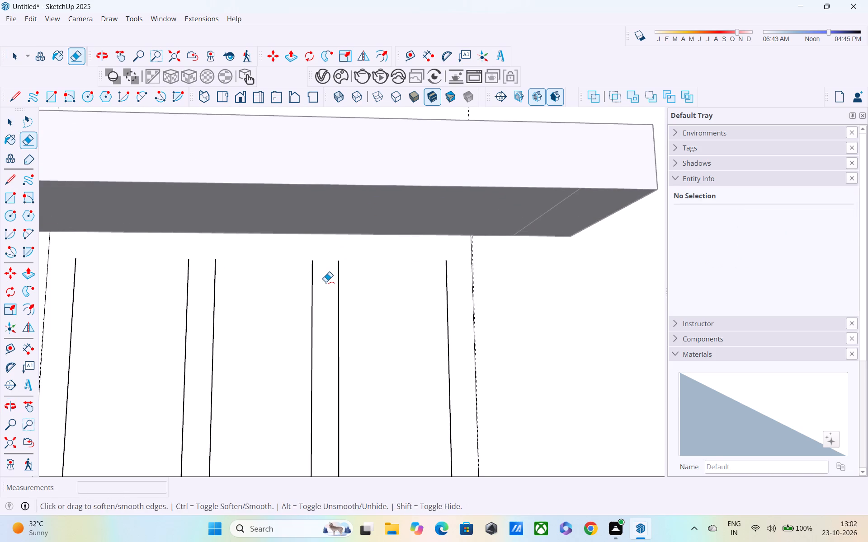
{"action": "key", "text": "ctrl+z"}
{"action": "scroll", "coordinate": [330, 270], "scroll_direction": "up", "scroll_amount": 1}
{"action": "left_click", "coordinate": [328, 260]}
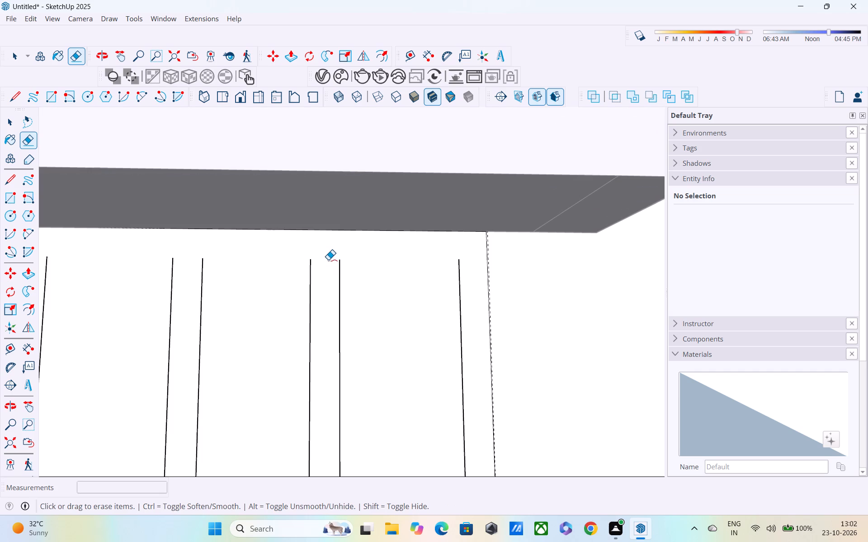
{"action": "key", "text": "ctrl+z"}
Draw lines closing the second mullion's upper end onto the inner frame's top edge, with a 3" segment across its width.
{"action": "scroll", "coordinate": [328, 259], "scroll_direction": "up", "scroll_amount": 10}
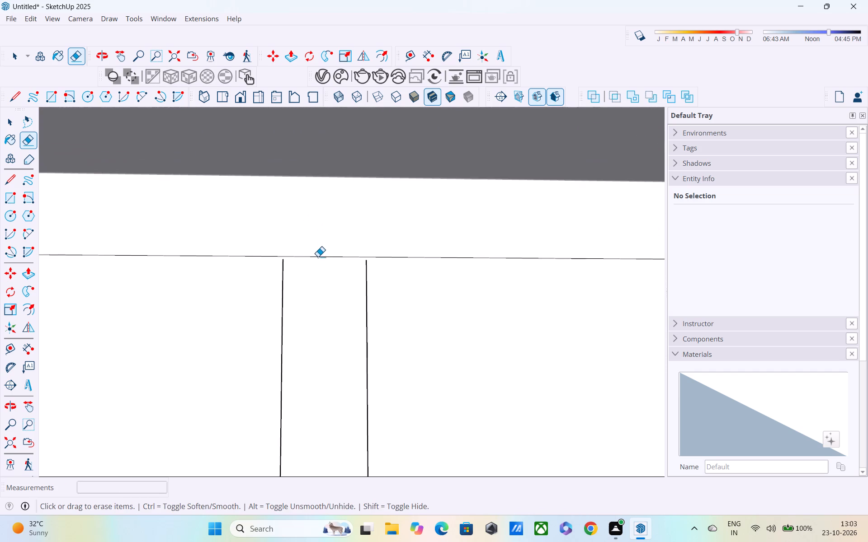
{"action": "key", "text": "space"}
{"action": "key", "text": "l"}
{"action": "scroll", "coordinate": [292, 265], "scroll_direction": "up", "scroll_amount": 3}
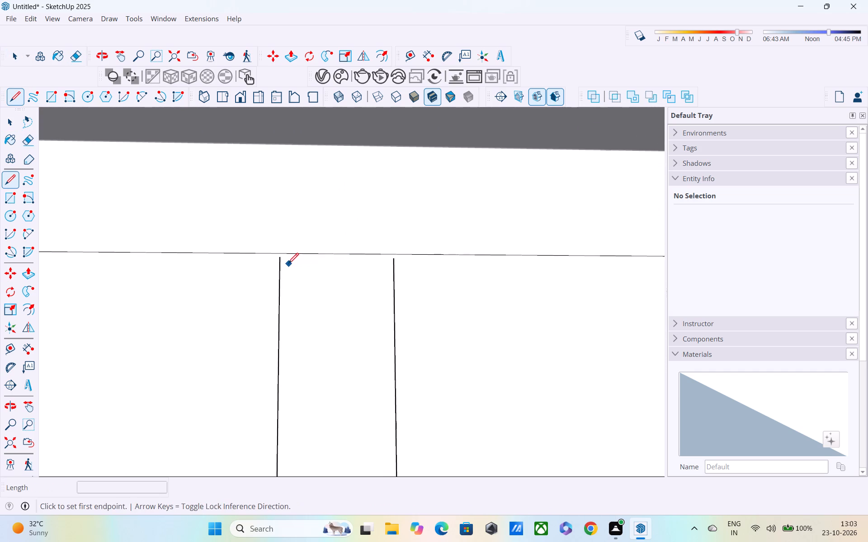
{"action": "scroll", "coordinate": [286, 264], "scroll_direction": "up", "scroll_amount": 3}
{"action": "left_click", "coordinate": [280, 259]}
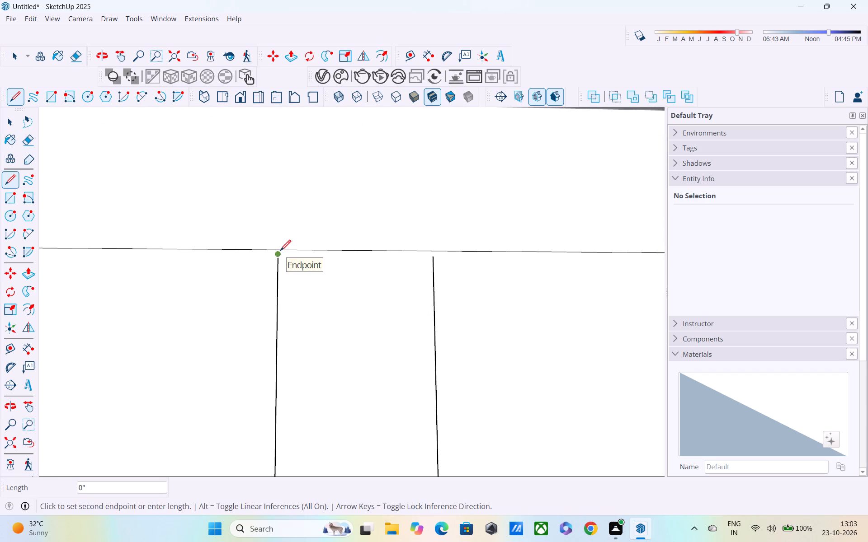
{"action": "left_click", "coordinate": [280, 248]}
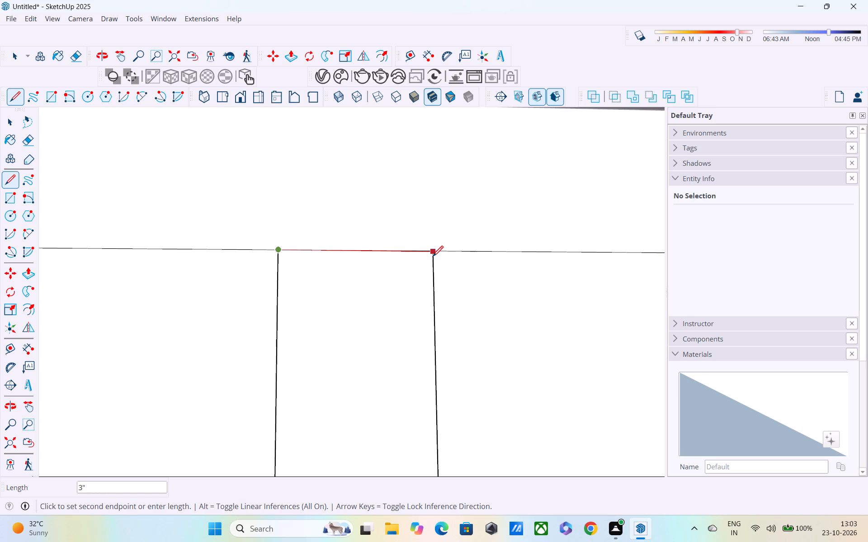
{"action": "left_click", "coordinate": [433, 257]}
{"action": "left_click", "coordinate": [433, 262]}
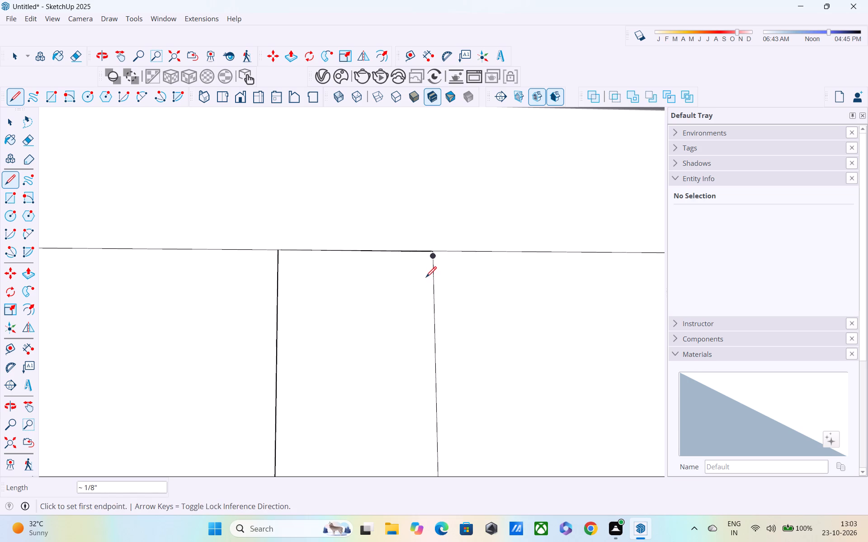
Extend the second mullion's side line facing the middle pane down to the inner frame's bottom edge.
{"action": "scroll", "coordinate": [426, 278], "scroll_direction": "down", "scroll_amount": 2}
{"action": "scroll", "coordinate": [312, 283], "scroll_direction": "up", "scroll_amount": 1}
{"action": "scroll", "coordinate": [301, 269], "scroll_direction": "down", "scroll_amount": 4}
{"action": "scroll", "coordinate": [226, 295], "scroll_direction": "down", "scroll_amount": 1}
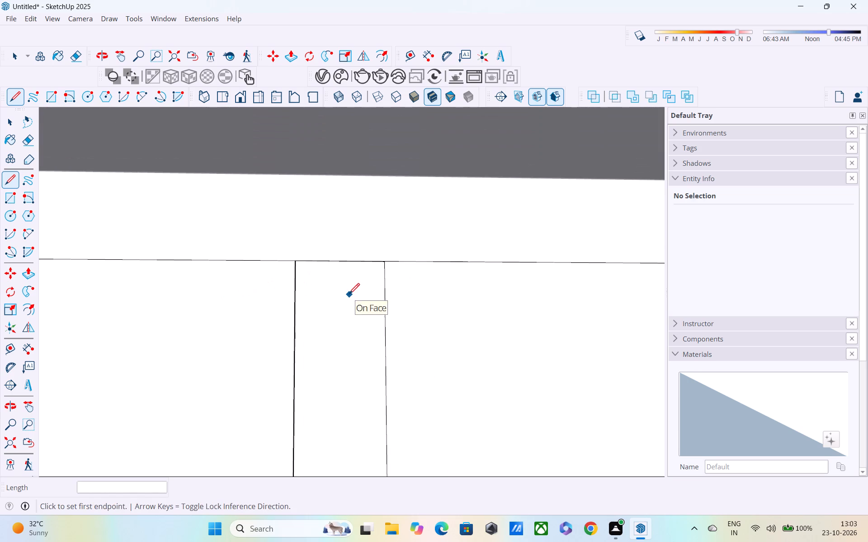
{"action": "middle_click_drag", "start_coordinate": [349, 295], "coordinate": [379, 198], "text": "shift"}
{"action": "scroll", "coordinate": [379, 199], "scroll_direction": "down", "scroll_amount": 4}
{"action": "middle_click_drag", "start_coordinate": [383, 289], "coordinate": [412, 149], "text": "shift"}
{"action": "scroll", "coordinate": [384, 216], "scroll_direction": "down", "scroll_amount": 4}
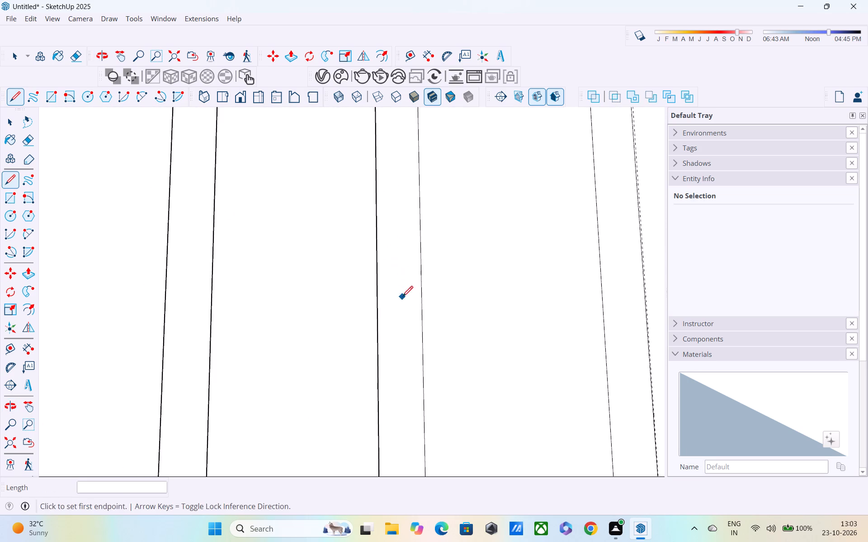
{"action": "middle_click_drag", "start_coordinate": [402, 298], "coordinate": [406, 96], "text": "shift"}
{"action": "scroll", "coordinate": [377, 299], "scroll_direction": "up", "scroll_amount": 3}
{"action": "scroll", "coordinate": [399, 351], "scroll_direction": "up", "scroll_amount": 4}
{"action": "scroll", "coordinate": [358, 342], "scroll_direction": "up", "scroll_amount": 6}
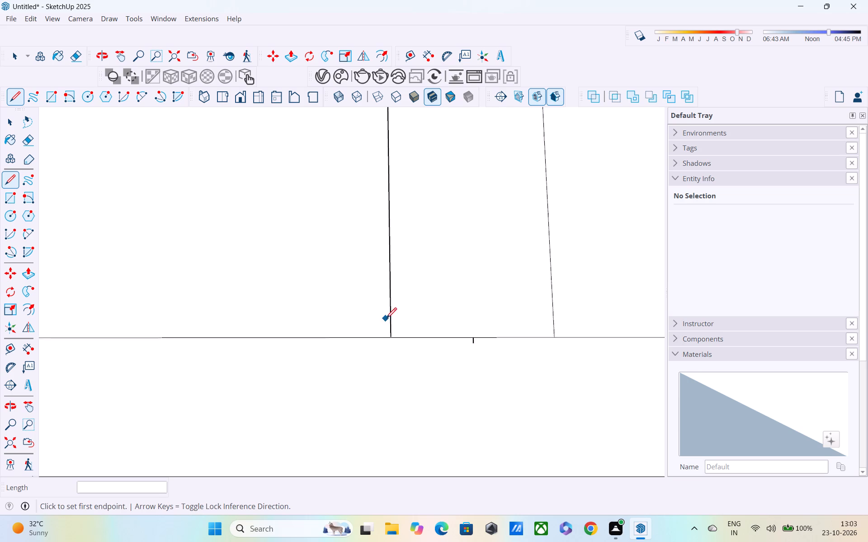
{"action": "scroll", "coordinate": [386, 319], "scroll_direction": "up", "scroll_amount": 17}
{"action": "scroll", "coordinate": [382, 345], "scroll_direction": "up", "scroll_amount": 5}
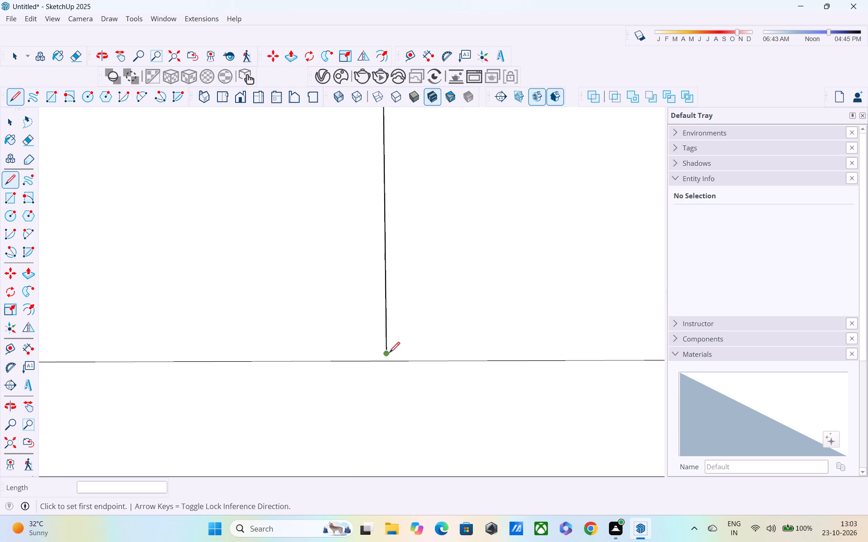
{"action": "left_click", "coordinate": [389, 354]}
{"action": "left_click", "coordinate": [390, 362]}
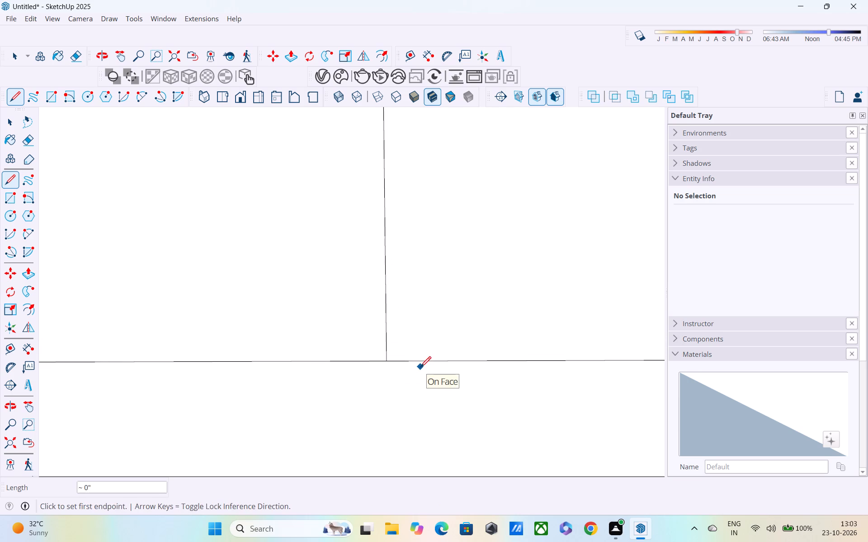
Examine the lower ends of both mullions along the inner frame's bottom edge for gaps or overshooting lines.
{"action": "scroll", "coordinate": [420, 368], "scroll_direction": "down", "scroll_amount": 1}
{"action": "middle_click_drag", "start_coordinate": [421, 368], "coordinate": [191, 291], "text": "shift"}
{"action": "scroll", "coordinate": [516, 304], "scroll_direction": "down", "scroll_amount": 3}
{"action": "middle_click_drag", "start_coordinate": [555, 305], "coordinate": [68, 319], "text": "shift"}
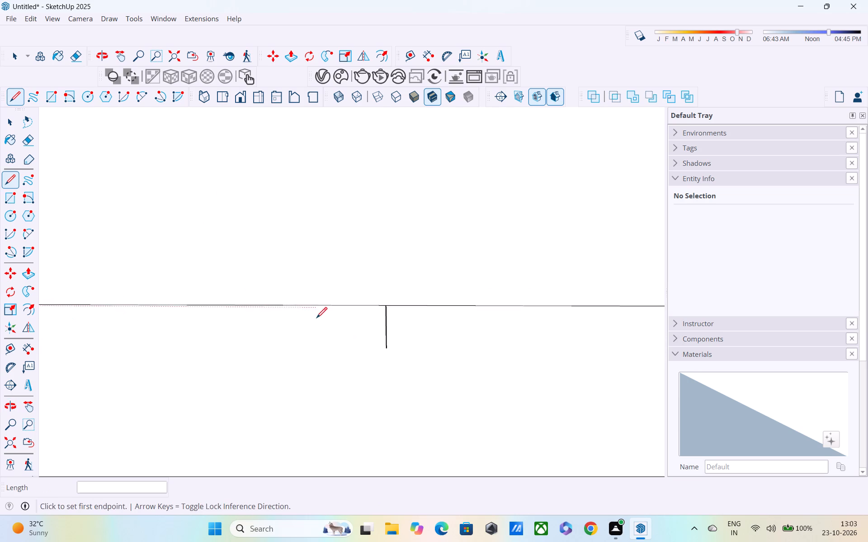
{"action": "scroll", "coordinate": [318, 319], "scroll_direction": "up", "scroll_amount": 2}
{"action": "scroll", "coordinate": [325, 319], "scroll_direction": "down", "scroll_amount": 14}
{"action": "scroll", "coordinate": [399, 285], "scroll_direction": "down", "scroll_amount": 1}
{"action": "middle_click_drag", "start_coordinate": [399, 285], "coordinate": [236, 285]}
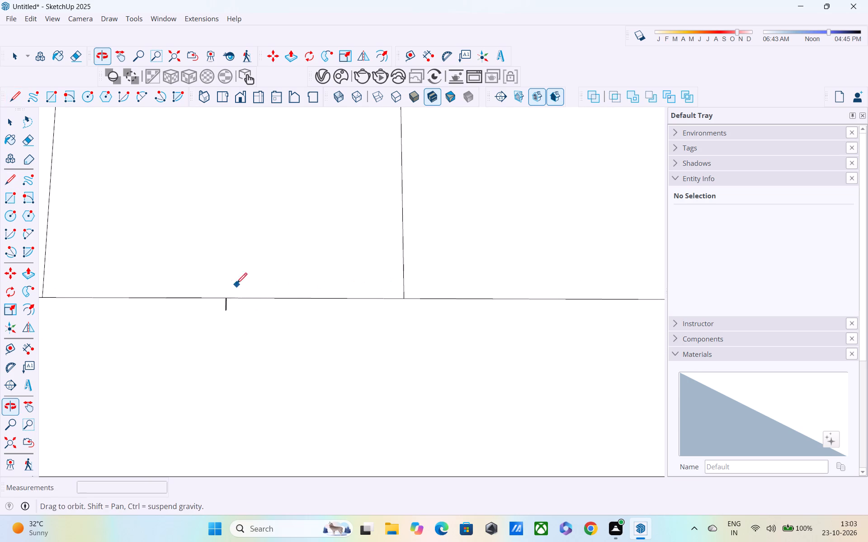
{"action": "scroll", "coordinate": [420, 291], "scroll_direction": "up", "scroll_amount": 4}
{"action": "scroll", "coordinate": [465, 325], "scroll_direction": "up", "scroll_amount": 4}
{"action": "scroll", "coordinate": [387, 311], "scroll_direction": "down", "scroll_amount": 1, "text": "shift"}
{"action": "middle_click_drag", "start_coordinate": [430, 326], "coordinate": [568, 358], "text": "shift"}
{"action": "scroll", "coordinate": [241, 272], "scroll_direction": "down", "scroll_amount": 4}
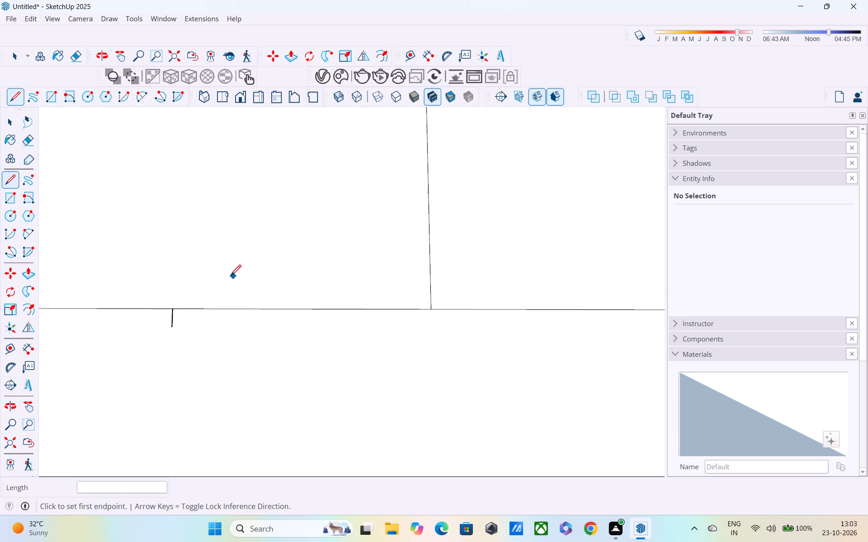
{"action": "scroll", "coordinate": [231, 276], "scroll_direction": "down", "scroll_amount": 1}
{"action": "middle_click_drag", "start_coordinate": [232, 277], "coordinate": [509, 358], "text": "shift"}
{"action": "scroll", "coordinate": [344, 317], "scroll_direction": "down", "scroll_amount": 4}
{"action": "middle_click_drag", "start_coordinate": [331, 325], "coordinate": [669, 363], "text": "shift"}
{"action": "scroll", "coordinate": [274, 289], "scroll_direction": "down", "scroll_amount": 4}
{"action": "middle_click_drag", "start_coordinate": [316, 319], "coordinate": [526, 364], "text": "shift"}
{"action": "scroll", "coordinate": [320, 322], "scroll_direction": "down", "scroll_amount": 1, "text": "shift"}
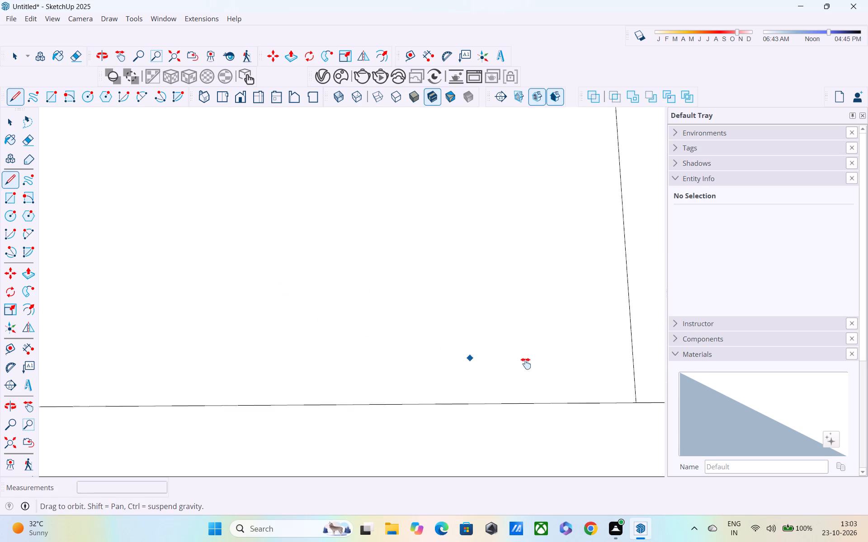
{"action": "middle_click_drag", "start_coordinate": [526, 364], "coordinate": [714, 367], "text": "shift"}
{"action": "scroll", "coordinate": [708, 361], "scroll_direction": "up", "scroll_amount": 1, "text": "shift"}
{"action": "scroll", "coordinate": [539, 338], "scroll_direction": "down", "scroll_amount": 4}
{"action": "middle_click_drag", "start_coordinate": [328, 345], "coordinate": [498, 374], "text": "shift"}
{"action": "scroll", "coordinate": [424, 387], "scroll_direction": "up", "scroll_amount": 5}
{"action": "middle_click_drag", "start_coordinate": [422, 415], "coordinate": [433, 288], "text": "shift"}
{"action": "scroll", "coordinate": [429, 316], "scroll_direction": "up", "scroll_amount": 6}
{"action": "scroll", "coordinate": [429, 321], "scroll_direction": "down", "scroll_amount": 1}
{"action": "scroll", "coordinate": [429, 321], "scroll_direction": "up", "scroll_amount": 18}
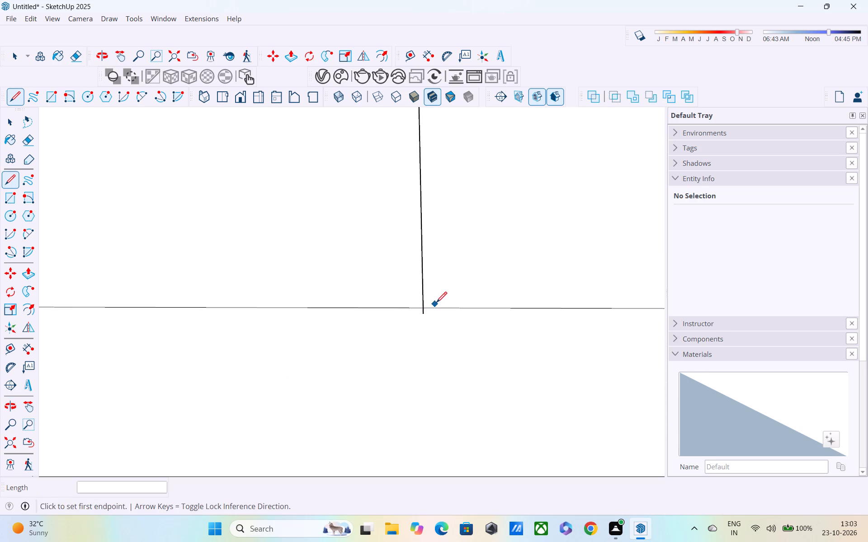
{"action": "scroll", "coordinate": [436, 304], "scroll_direction": "up", "scroll_amount": 6}
{"action": "scroll", "coordinate": [427, 294], "scroll_direction": "down", "scroll_amount": 4}
{"action": "middle_click_drag", "start_coordinate": [428, 331], "coordinate": [572, 308], "text": "shift"}
{"action": "scroll", "coordinate": [572, 308], "scroll_direction": "up", "scroll_amount": 1, "text": "shift"}
{"action": "scroll", "coordinate": [330, 287], "scroll_direction": "down", "scroll_amount": 5}
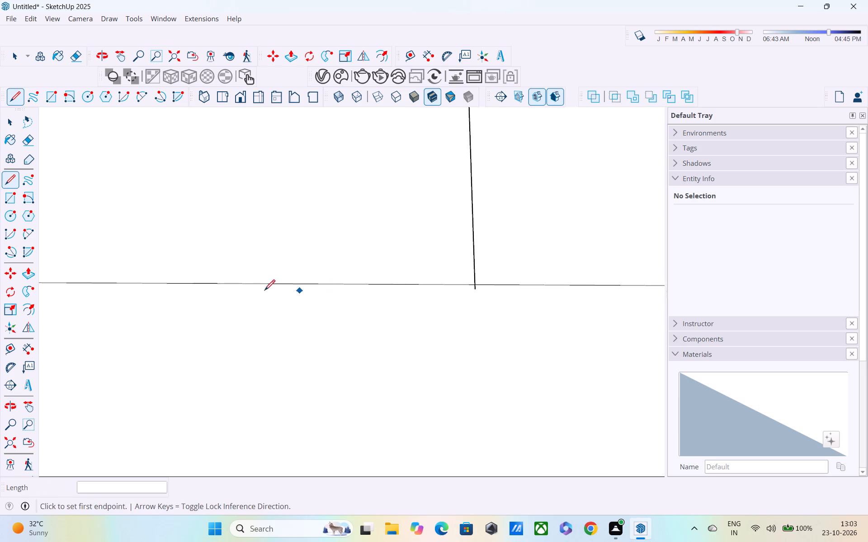
{"action": "middle_click_drag", "start_coordinate": [307, 318], "coordinate": [780, 422], "text": "shift"}
{"action": "scroll", "coordinate": [358, 342], "scroll_direction": "down", "scroll_amount": 5}
{"action": "scroll", "coordinate": [324, 369], "scroll_direction": "down", "scroll_amount": 1}
{"action": "middle_click_drag", "start_coordinate": [339, 371], "coordinate": [571, 395]}
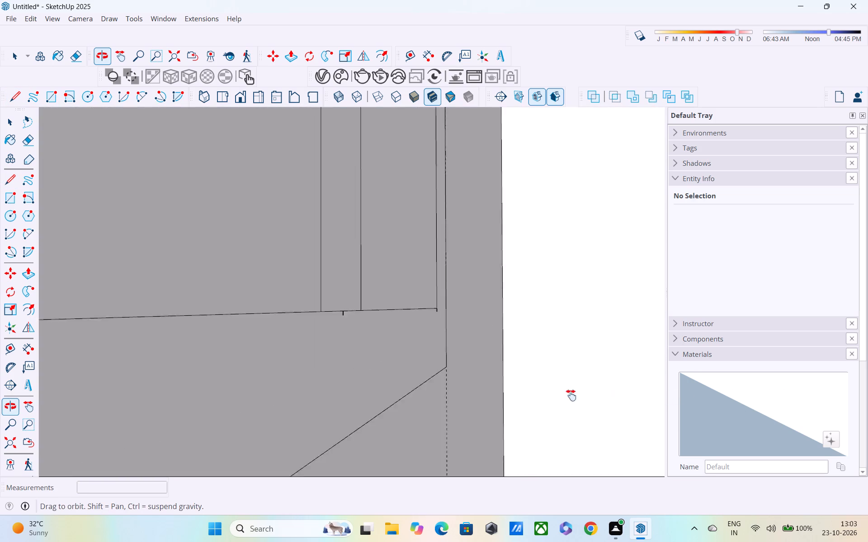
{"action": "middle_click_drag", "start_coordinate": [571, 395], "coordinate": [393, 390]}
{"action": "scroll", "coordinate": [361, 374], "scroll_direction": "down", "scroll_amount": 3, "text": "shift"}
{"action": "middle_click_drag", "start_coordinate": [328, 361], "coordinate": [743, 360]}
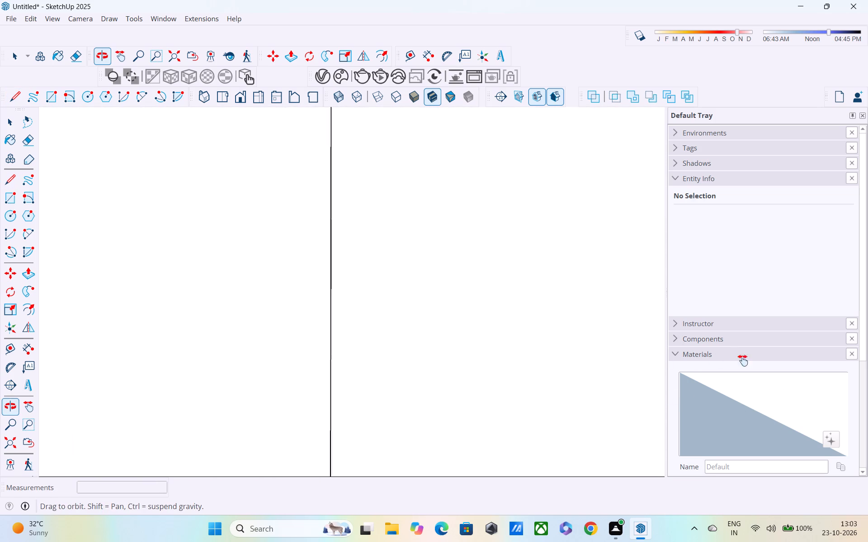
{"action": "middle_click_drag", "start_coordinate": [743, 360], "coordinate": [548, 353]}
{"action": "middle_click_drag", "start_coordinate": [315, 315], "coordinate": [219, 320]}
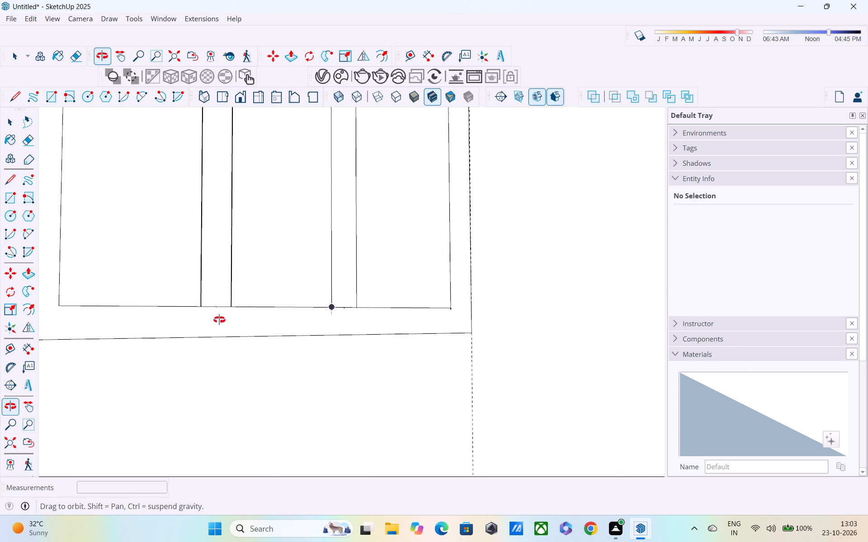
{"action": "middle_click_drag", "start_coordinate": [219, 320], "coordinate": [213, 320]}
{"action": "scroll", "coordinate": [214, 309], "scroll_direction": "up", "scroll_amount": 16}
{"action": "scroll", "coordinate": [253, 337], "scroll_direction": "down", "scroll_amount": 1}
{"action": "scroll", "coordinate": [253, 337], "scroll_direction": "up", "scroll_amount": 3}
{"action": "middle_click_drag", "start_coordinate": [235, 313], "coordinate": [546, 337], "text": "shift"}
{"action": "scroll", "coordinate": [364, 338], "scroll_direction": "up", "scroll_amount": 5}
{"action": "scroll", "coordinate": [480, 336], "scroll_direction": "up", "scroll_amount": 5}
{"action": "scroll", "coordinate": [314, 332], "scroll_direction": "up", "scroll_amount": 5}
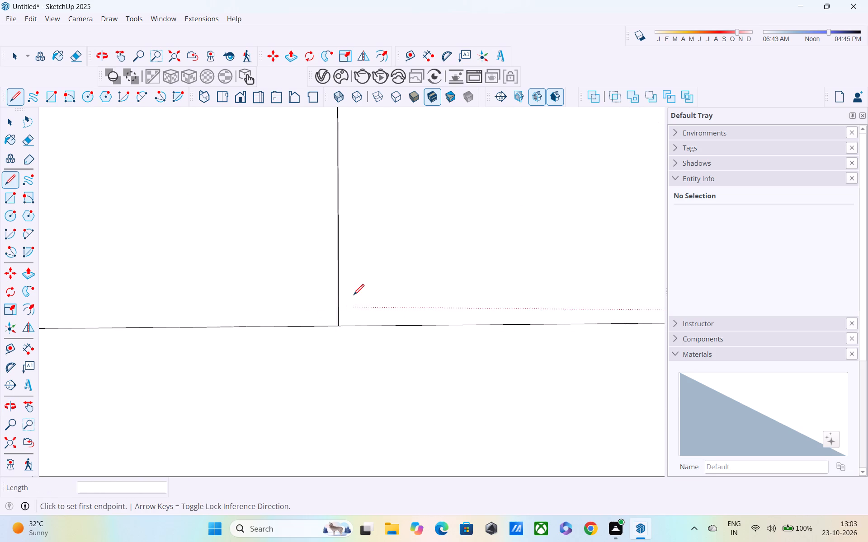
{"action": "scroll", "coordinate": [354, 296], "scroll_direction": "up", "scroll_amount": 4}
{"action": "scroll", "coordinate": [339, 334], "scroll_direction": "up", "scroll_amount": 10}
{"action": "middle_click_drag", "start_coordinate": [330, 339], "coordinate": [630, 360], "text": "shift"}
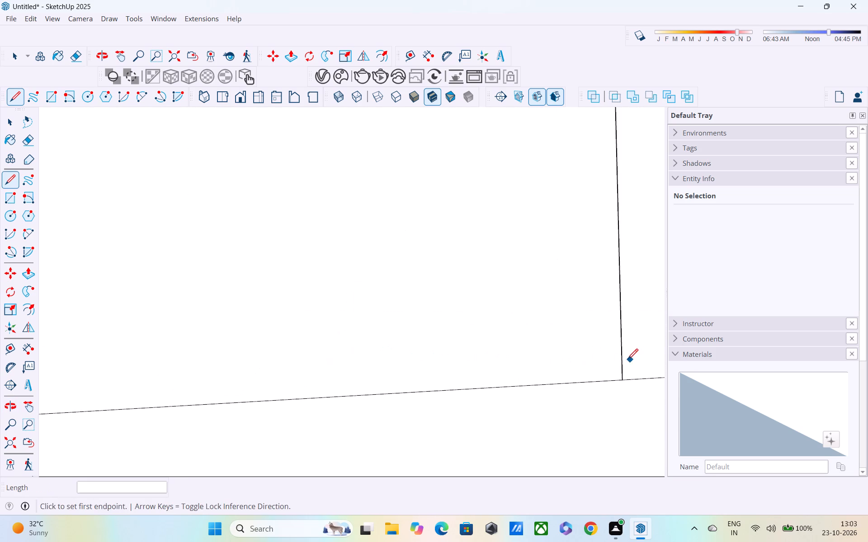
{"action": "scroll", "coordinate": [583, 357], "scroll_direction": "down", "scroll_amount": 11}
{"action": "middle_click_drag", "start_coordinate": [384, 326], "coordinate": [735, 329], "text": "shift"}
{"action": "scroll", "coordinate": [450, 313], "scroll_direction": "down", "scroll_amount": 5}
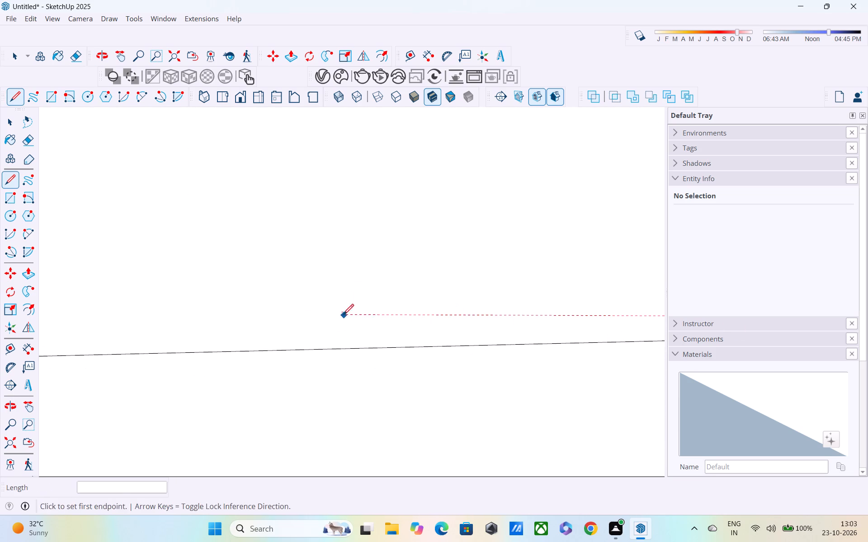
{"action": "middle_click_drag", "start_coordinate": [401, 321], "coordinate": [599, 336], "text": "shift"}
{"action": "scroll", "coordinate": [597, 336], "scroll_direction": "down", "scroll_amount": 3, "text": "shift"}
{"action": "scroll", "coordinate": [460, 317], "scroll_direction": "down", "scroll_amount": 20}
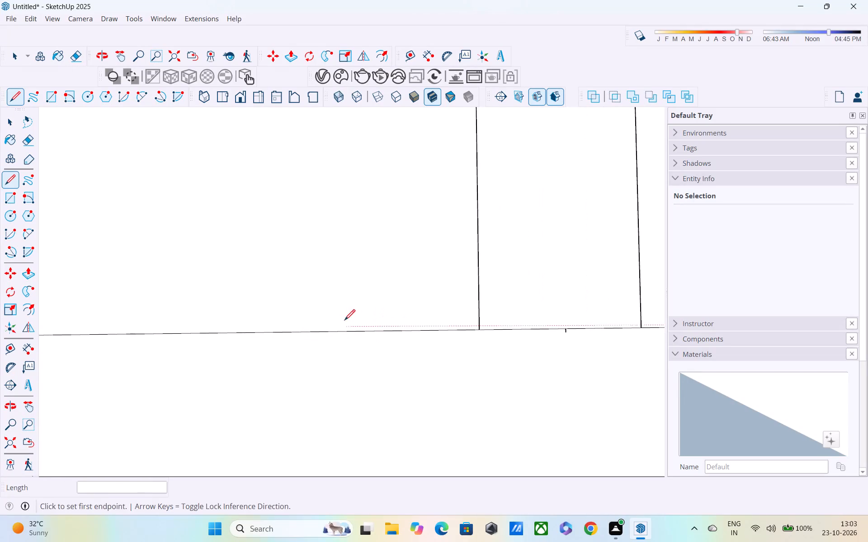
{"action": "middle_click_drag", "start_coordinate": [343, 321], "coordinate": [792, 331], "text": "shift"}
{"action": "scroll", "coordinate": [534, 331], "scroll_direction": "down", "scroll_amount": 9}
{"action": "middle_click_drag", "start_coordinate": [422, 329], "coordinate": [492, 351], "text": "shift"}
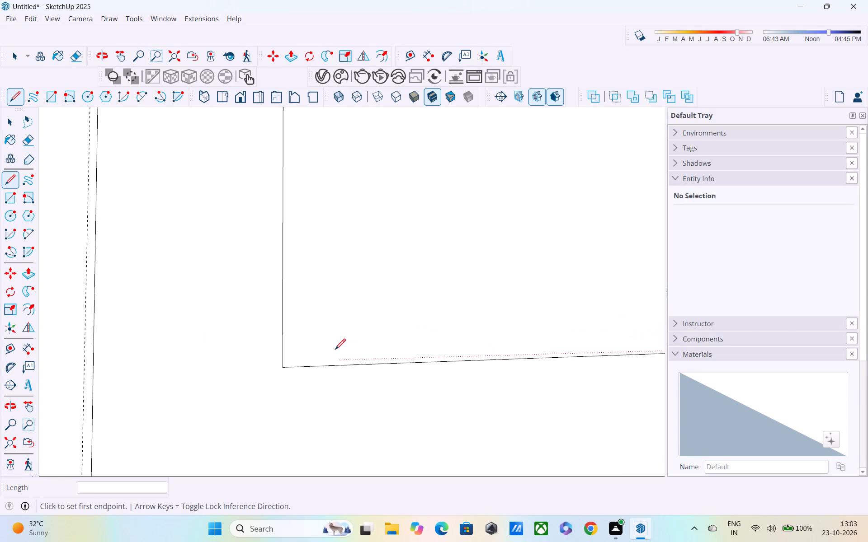
{"action": "scroll", "coordinate": [386, 258], "scroll_direction": "down", "scroll_amount": 3}
{"action": "middle_click_drag", "start_coordinate": [382, 258], "coordinate": [382, 239]}
{"action": "scroll", "coordinate": [382, 250], "scroll_direction": "down", "scroll_amount": 3}
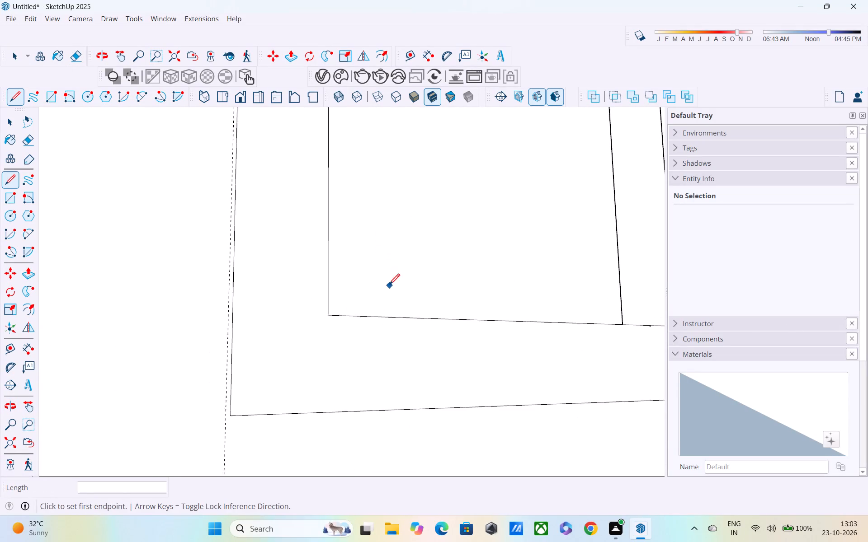
{"action": "scroll", "coordinate": [389, 285], "scroll_direction": "down", "scroll_amount": 1}
{"action": "middle_click_drag", "start_coordinate": [390, 288], "coordinate": [153, 383]}
{"action": "scroll", "coordinate": [237, 356], "scroll_direction": "down", "scroll_amount": 5}
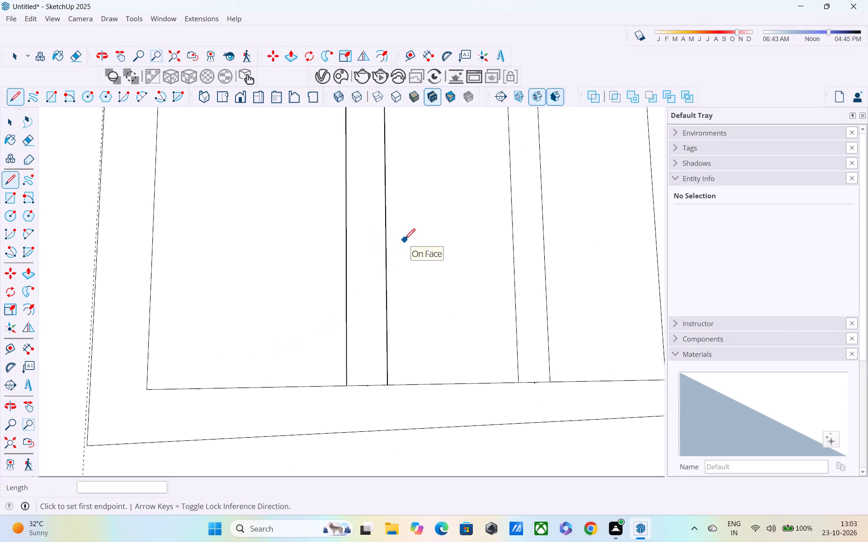
Extend the first mullion's side line facing the first pane up to the inner frame's top edge.
{"action": "middle_click_drag", "start_coordinate": [405, 240], "coordinate": [403, 514], "text": "shift"}
{"action": "scroll", "coordinate": [370, 282], "scroll_direction": "up", "scroll_amount": 3}
{"action": "scroll", "coordinate": [353, 247], "scroll_direction": "up", "scroll_amount": 1}
{"action": "middle_click_drag", "start_coordinate": [352, 247], "coordinate": [349, 354]}
{"action": "middle_click_drag", "start_coordinate": [336, 325], "coordinate": [335, 258]}
{"action": "scroll", "coordinate": [344, 212], "scroll_direction": "up", "scroll_amount": 12}
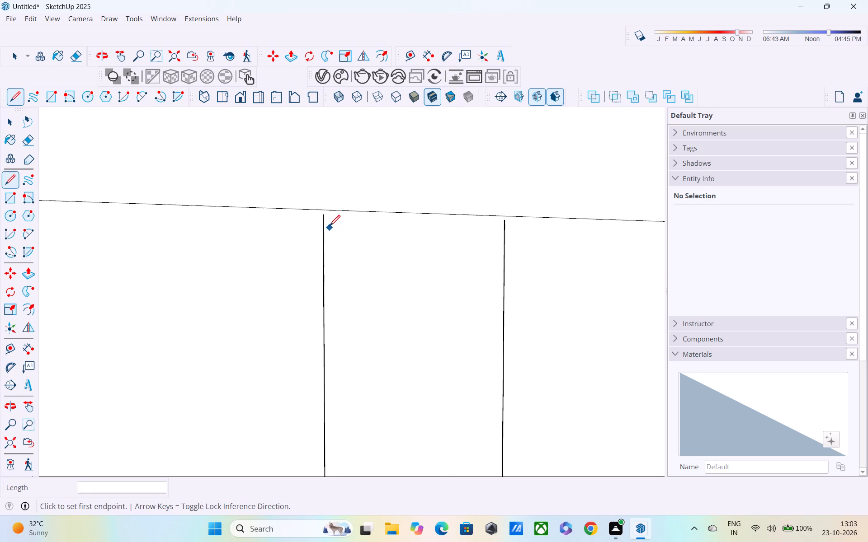
{"action": "scroll", "coordinate": [328, 225], "scroll_direction": "up", "scroll_amount": 4}
{"action": "left_click", "coordinate": [323, 215]}
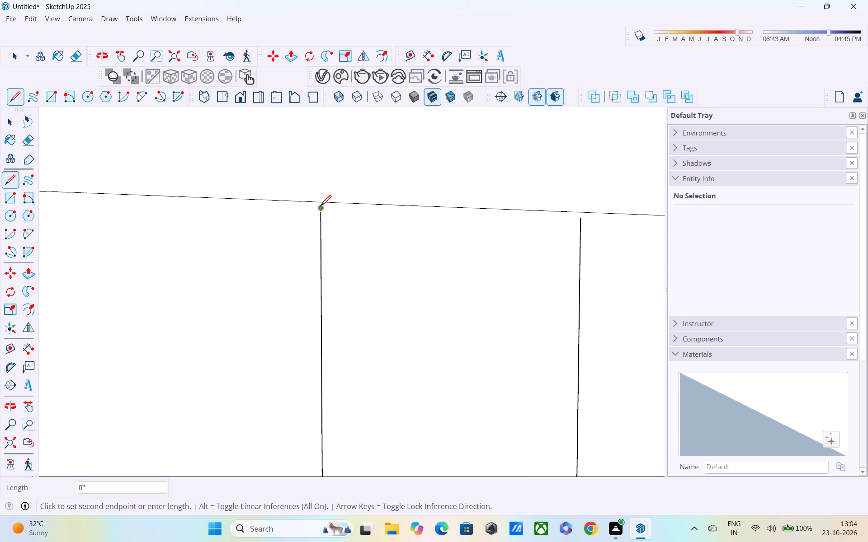
{"action": "left_click", "coordinate": [320, 201]}
Extend the first mullion's side line facing the middle pane up to the inner frame's top edge, about 1/16".
{"action": "middle_click_drag", "start_coordinate": [403, 217], "coordinate": [286, 247]}
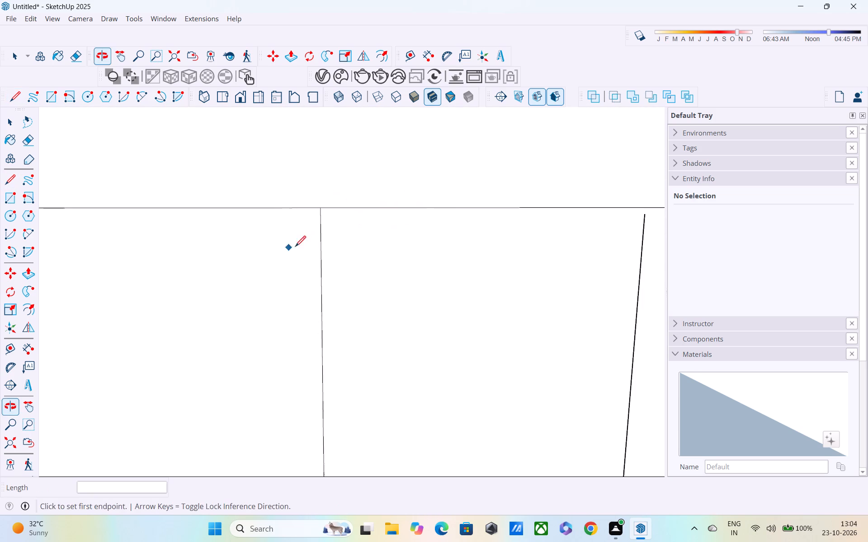
{"action": "scroll", "coordinate": [405, 248], "scroll_direction": "down", "scroll_amount": 3}
{"action": "scroll", "coordinate": [410, 252], "scroll_direction": "up", "scroll_amount": 1}
{"action": "middle_click_drag", "start_coordinate": [390, 261], "coordinate": [226, 309], "text": "shift"}
{"action": "scroll", "coordinate": [466, 276], "scroll_direction": "up", "scroll_amount": 3}
{"action": "scroll", "coordinate": [422, 275], "scroll_direction": "up", "scroll_amount": 3}
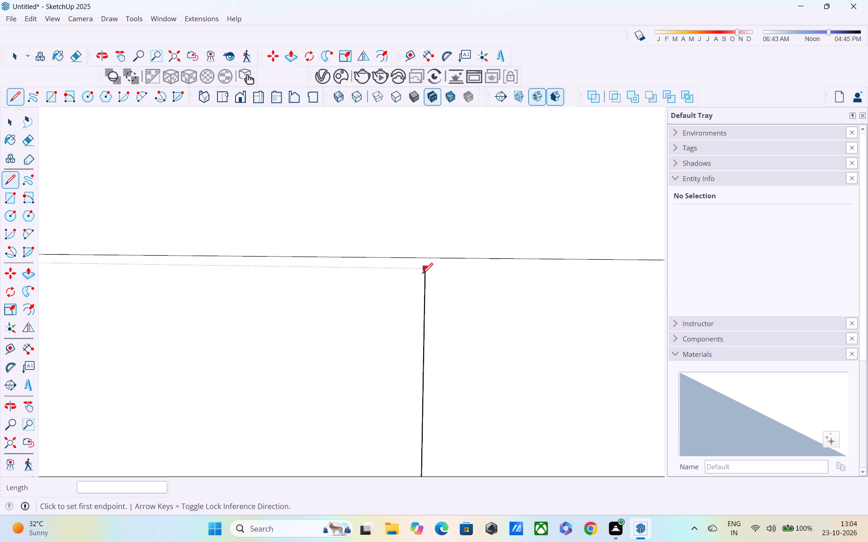
{"action": "left_click", "coordinate": [425, 271]}
{"action": "left_click", "coordinate": [425, 258]}
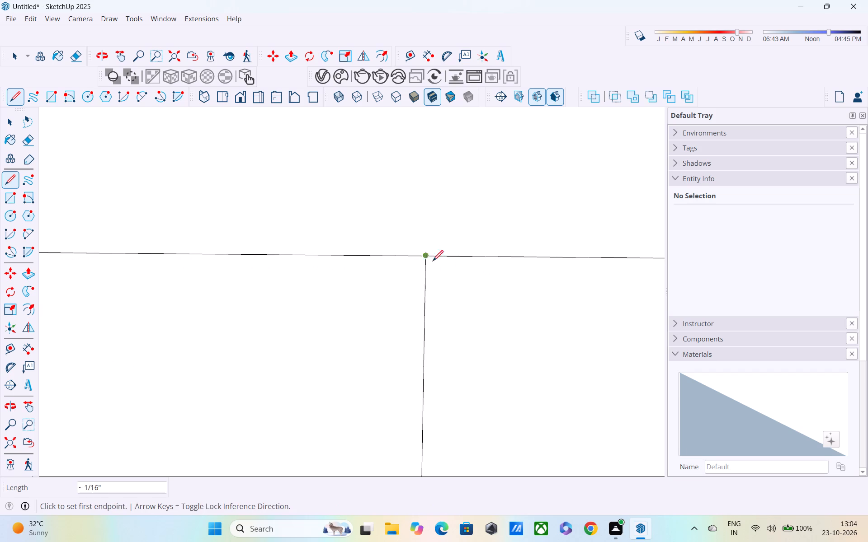
Draw a short line joining the upper end of the second mullion's side line facing the third pane to the inner frame's top edge.
{"action": "scroll", "coordinate": [443, 272], "scroll_direction": "down", "scroll_amount": 3}
{"action": "scroll", "coordinate": [375, 283], "scroll_direction": "up", "scroll_amount": 1, "text": "shift"}
{"action": "scroll", "coordinate": [386, 284], "scroll_direction": "down", "scroll_amount": 4}
{"action": "middle_click_drag", "start_coordinate": [516, 295], "coordinate": [476, 295], "text": "shift"}
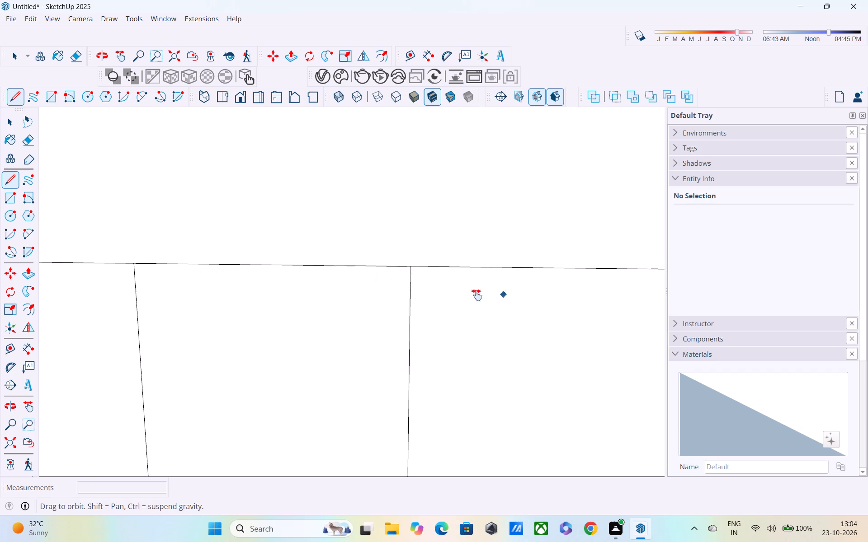
{"action": "middle_click_drag", "start_coordinate": [476, 295], "coordinate": [230, 297], "text": "shift"}
{"action": "scroll", "coordinate": [457, 305], "scroll_direction": "down", "scroll_amount": 4}
{"action": "scroll", "coordinate": [644, 334], "scroll_direction": "down", "scroll_amount": 5}
{"action": "middle_click_drag", "start_coordinate": [646, 336], "coordinate": [329, 328], "text": "shift"}
{"action": "scroll", "coordinate": [406, 327], "scroll_direction": "up", "scroll_amount": 1}
{"action": "scroll", "coordinate": [431, 328], "scroll_direction": "down", "scroll_amount": 5}
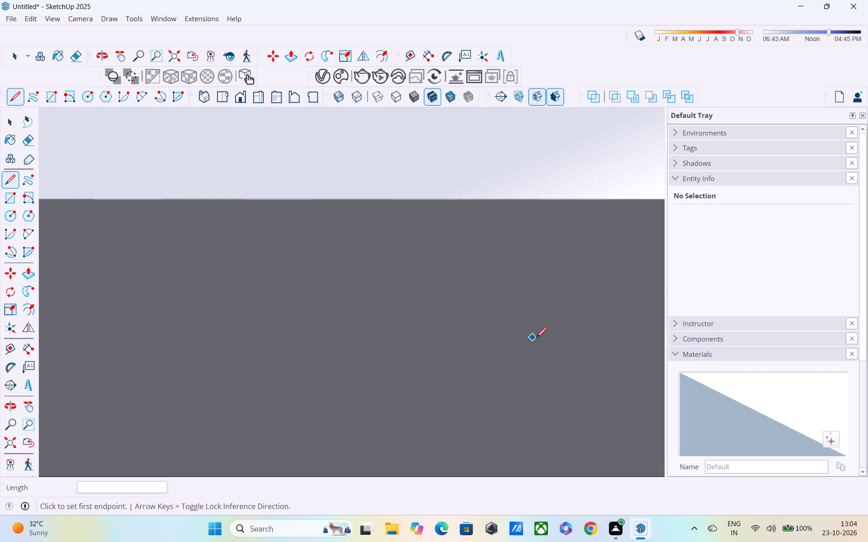
{"action": "middle_click_drag", "start_coordinate": [548, 336], "coordinate": [528, 298], "text": "shift"}
{"action": "scroll", "coordinate": [522, 296], "scroll_direction": "up", "scroll_amount": 1, "text": "shift"}
{"action": "left_click", "coordinate": [16, 444]}
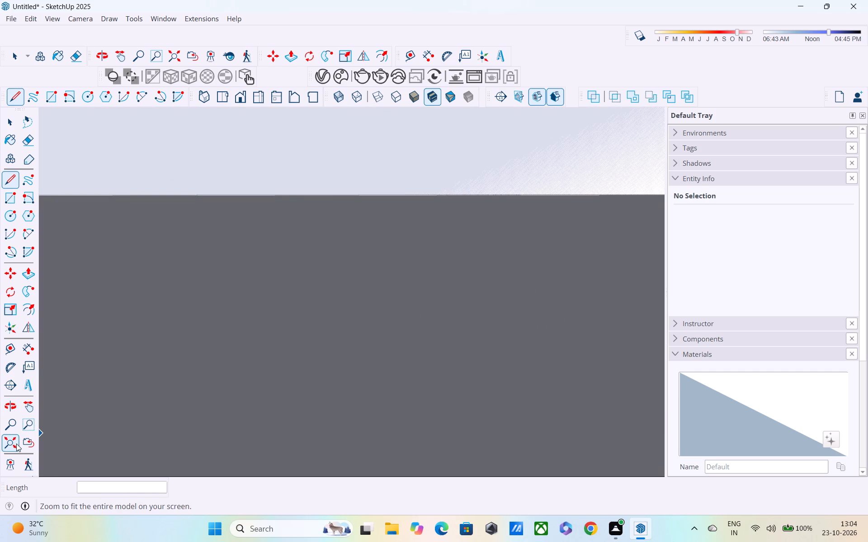
{"action": "middle_click_drag", "start_coordinate": [410, 372], "coordinate": [370, 425]}
{"action": "middle_click_drag", "start_coordinate": [360, 387], "coordinate": [459, 465]}
{"action": "middle_click_drag", "start_coordinate": [427, 445], "coordinate": [438, 338]}
{"action": "scroll", "coordinate": [447, 364], "scroll_direction": "up", "scroll_amount": 11}
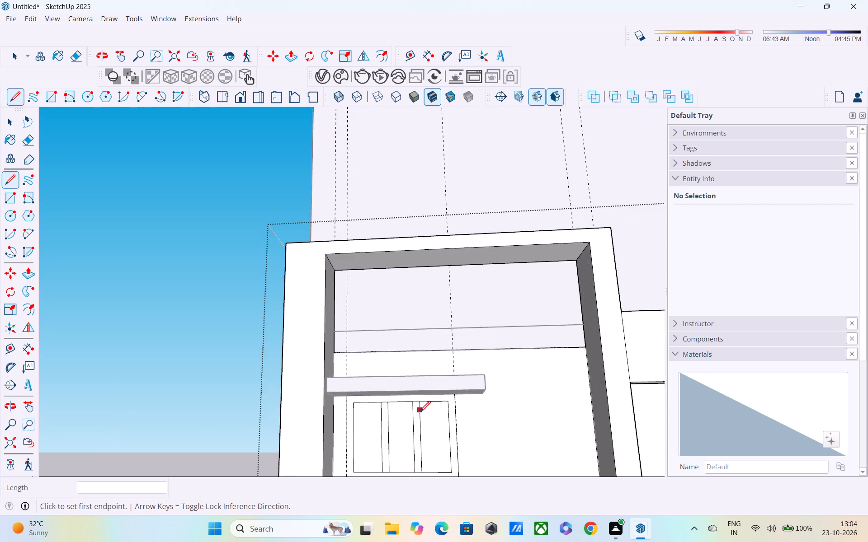
{"action": "scroll", "coordinate": [420, 413], "scroll_direction": "up", "scroll_amount": 19}
{"action": "scroll", "coordinate": [427, 405], "scroll_direction": "up", "scroll_amount": 6}
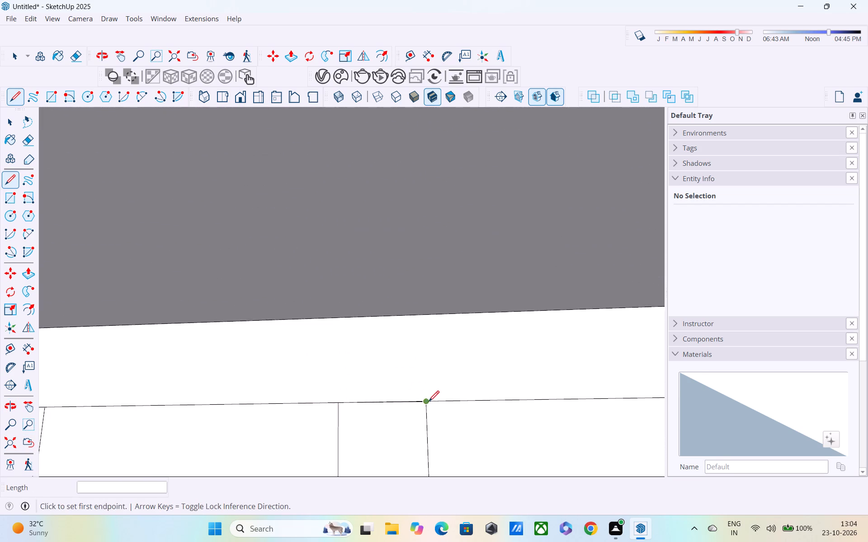
{"action": "scroll", "coordinate": [429, 402], "scroll_direction": "up", "scroll_amount": 18}
{"action": "scroll", "coordinate": [414, 416], "scroll_direction": "up", "scroll_amount": 5}
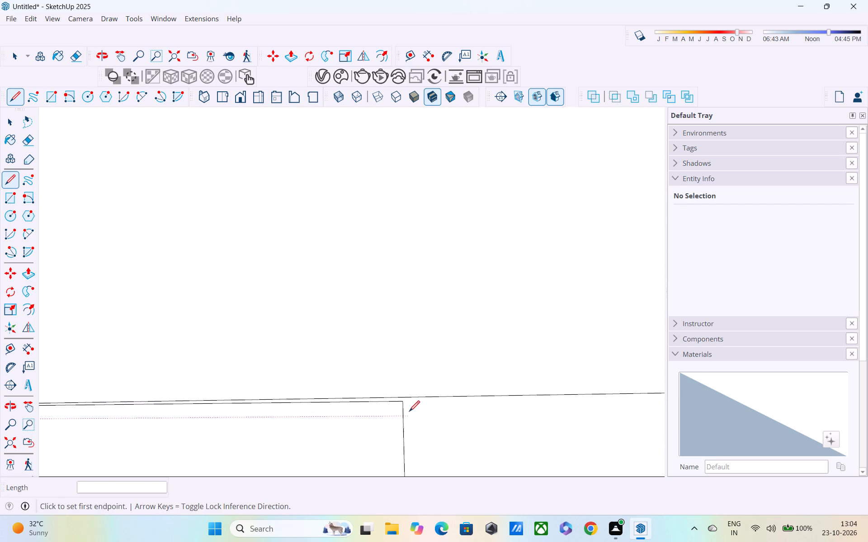
{"action": "left_click", "coordinate": [403, 407]}
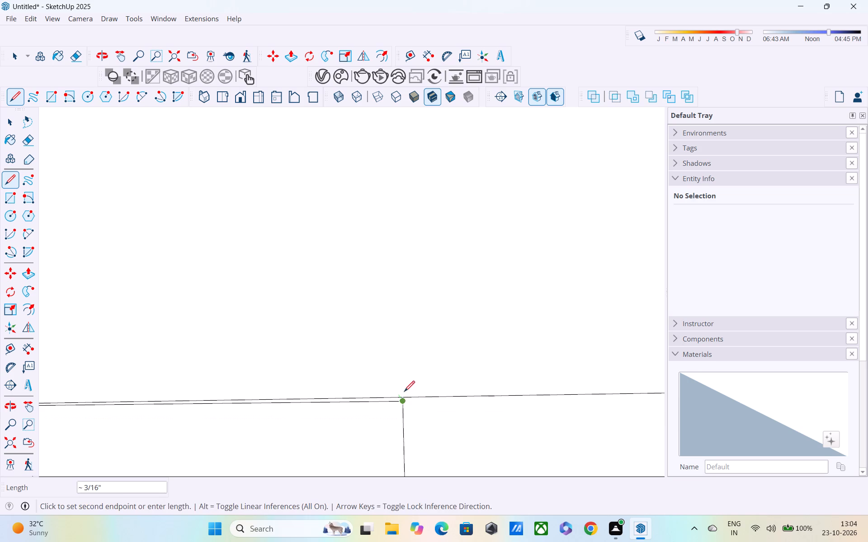
{"action": "scroll", "coordinate": [404, 398], "scroll_direction": "up", "scroll_amount": 13}
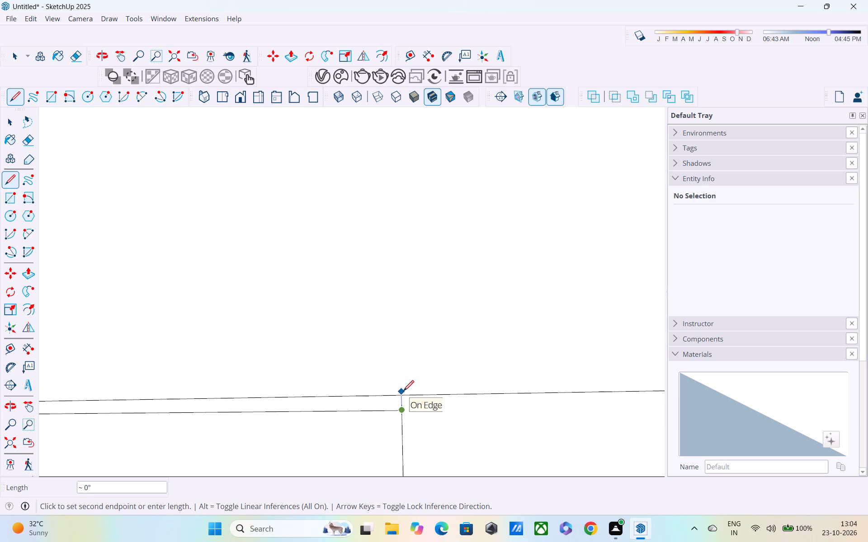
{"action": "left_click", "coordinate": [403, 396]}
Erase the two nearly coincident lines that close the second mullion's upper end along the inner frame's top edge.
{"action": "middle_click_drag", "start_coordinate": [401, 403], "coordinate": [427, 394]}
{"action": "scroll", "coordinate": [428, 393], "scroll_direction": "down", "scroll_amount": 9}
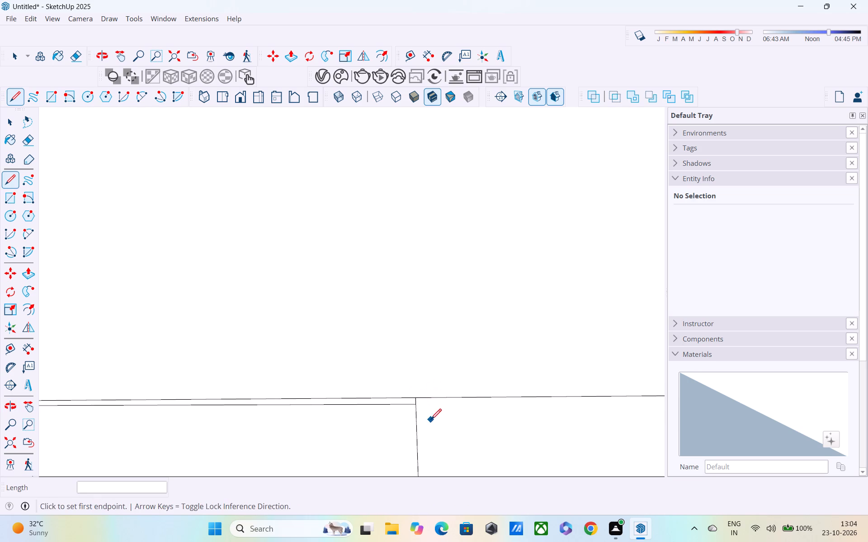
{"action": "middle_click_drag", "start_coordinate": [429, 417], "coordinate": [601, 382], "text": "shift"}
{"action": "scroll", "coordinate": [469, 382], "scroll_direction": "down", "scroll_amount": 5, "text": "shift"}
{"action": "middle_click_drag", "start_coordinate": [417, 393], "coordinate": [770, 374], "text": "shift"}
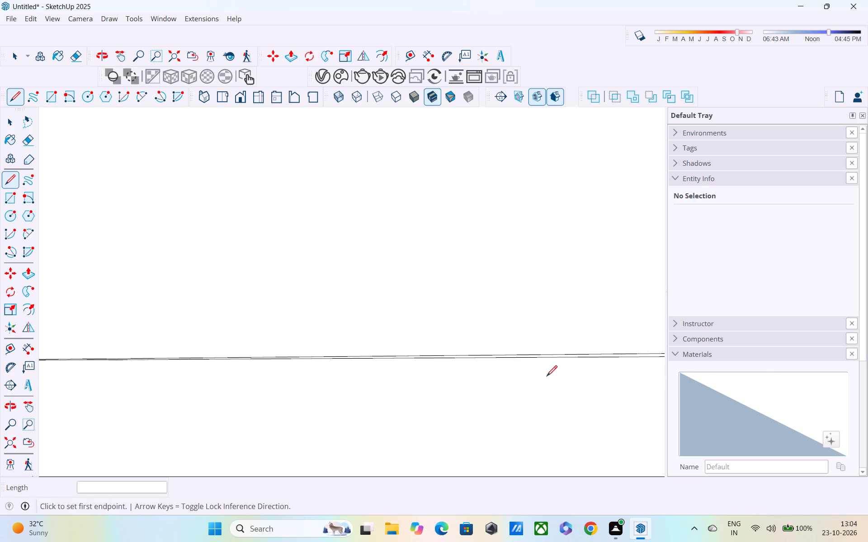
{"action": "scroll", "coordinate": [284, 380], "scroll_direction": "down", "scroll_amount": 2}
{"action": "middle_click_drag", "start_coordinate": [332, 391], "coordinate": [626, 395]}
{"action": "scroll", "coordinate": [194, 374], "scroll_direction": "up", "scroll_amount": 3, "text": "shift"}
{"action": "scroll", "coordinate": [212, 372], "scroll_direction": "down", "scroll_amount": 1, "text": "shift"}
{"action": "middle_click_drag", "start_coordinate": [170, 391], "coordinate": [142, 393], "text": "shift"}
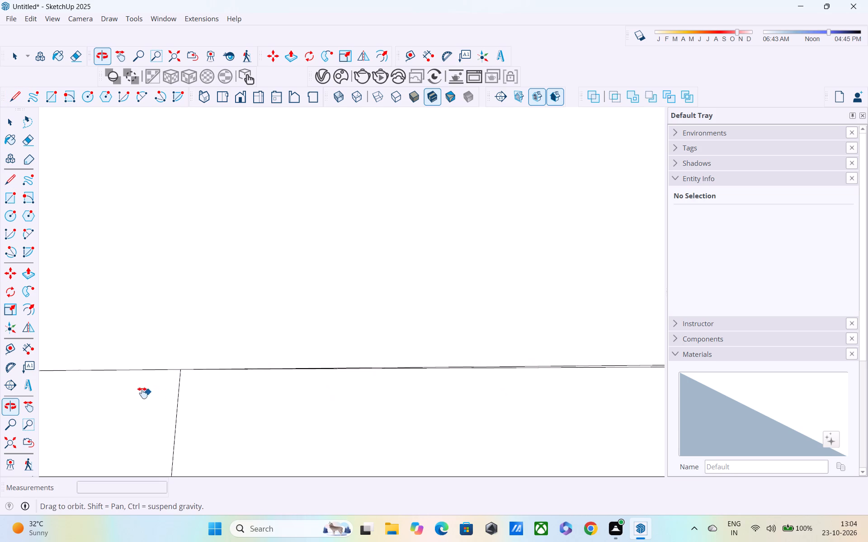
{"action": "middle_click_drag", "start_coordinate": [142, 393], "coordinate": [1, 406], "text": "shift"}
{"action": "key", "text": "Escape"}
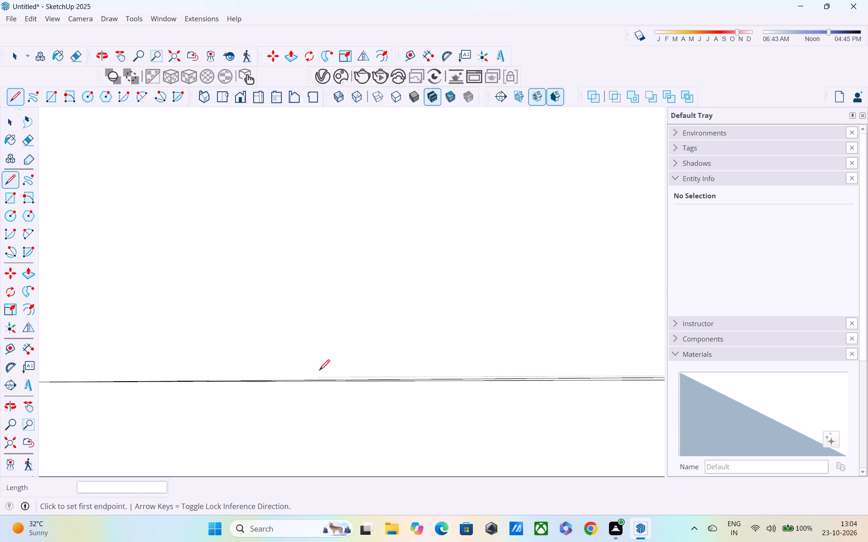
{"action": "key", "text": "e"}
{"action": "scroll", "coordinate": [384, 371], "scroll_direction": "up", "scroll_amount": 10}
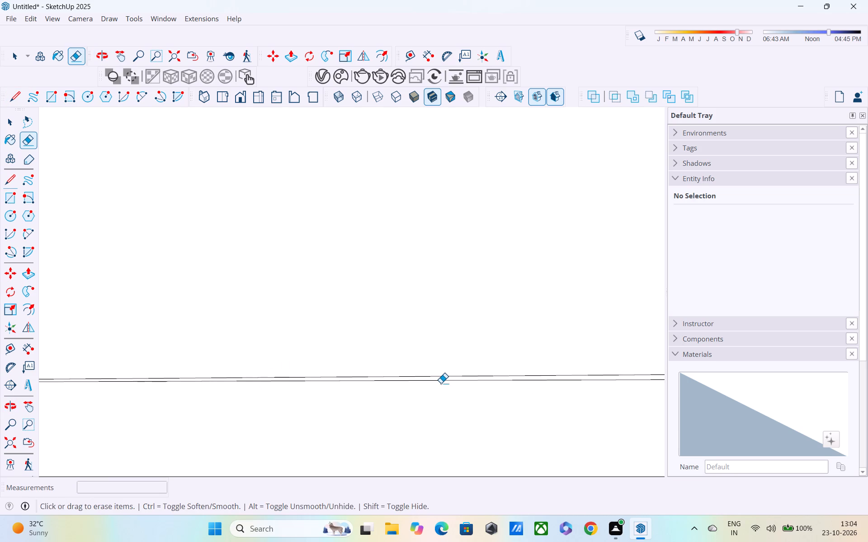
{"action": "left_click", "coordinate": [441, 383]}
{"action": "left_click", "coordinate": [440, 383]}
{"action": "scroll", "coordinate": [453, 384], "scroll_direction": "up", "scroll_amount": 3}
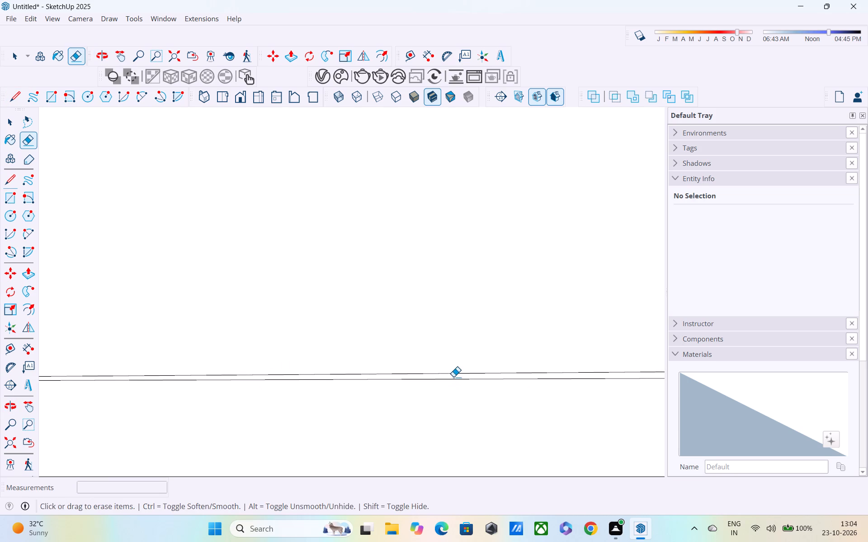
{"action": "scroll", "coordinate": [453, 377], "scroll_direction": "up", "scroll_amount": 5}
{"action": "left_click", "coordinate": [460, 384]}
{"action": "left_click_drag", "start_coordinate": [453, 379], "coordinate": [452, 391]}
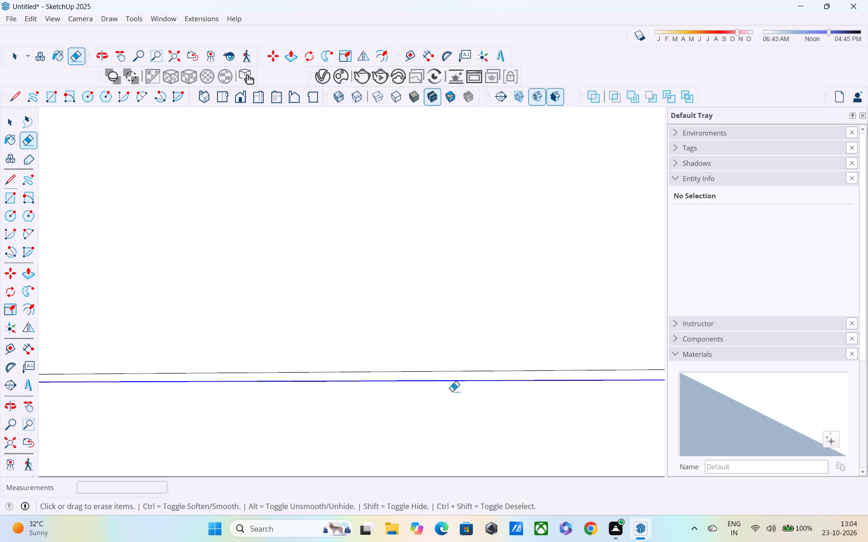
{"action": "left_click_drag", "start_coordinate": [452, 391], "coordinate": [451, 399]}
{"action": "scroll", "coordinate": [451, 399], "scroll_direction": "down", "scroll_amount": 14}
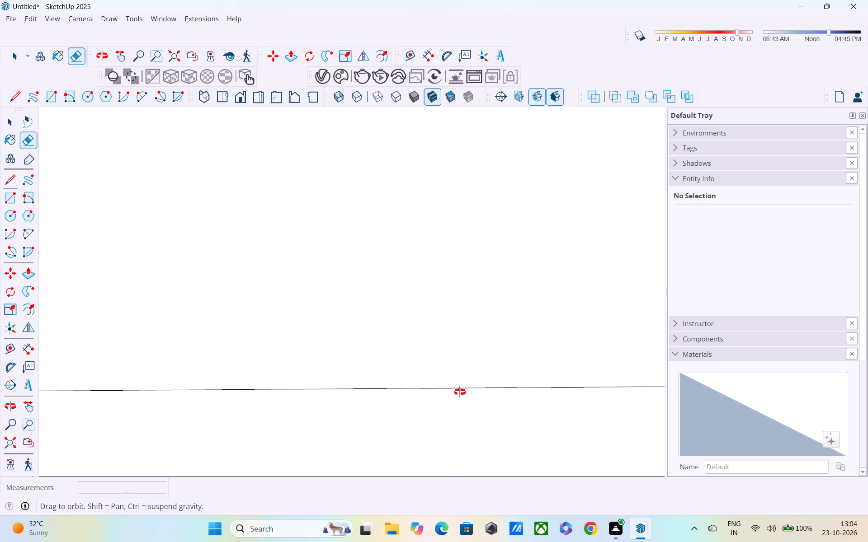
{"action": "left_click_drag", "start_coordinate": [477, 361], "coordinate": [477, 418]}
Erase the segment of the inner frame's bottom edge that crosses the second mullion's lower end.
{"action": "scroll", "coordinate": [477, 398], "scroll_direction": "down", "scroll_amount": 5}
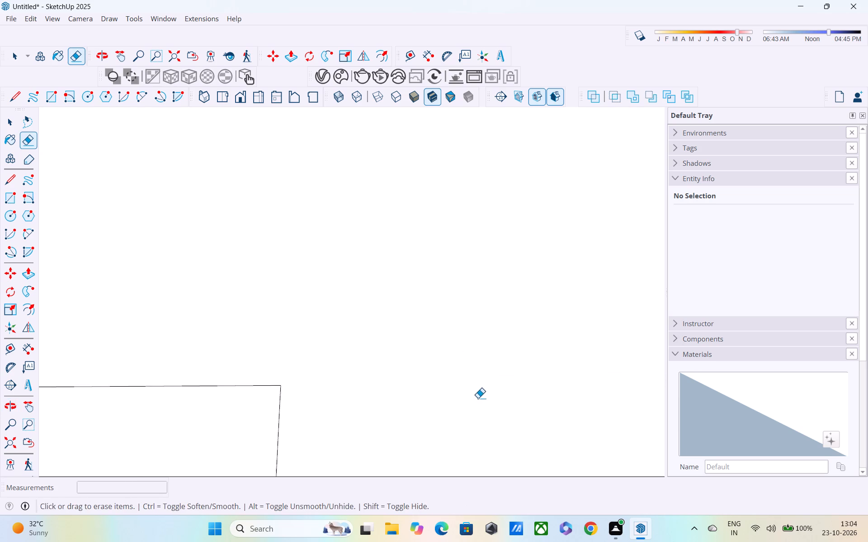
{"action": "scroll", "coordinate": [478, 398], "scroll_direction": "down", "scroll_amount": 4}
{"action": "middle_click_drag", "start_coordinate": [457, 412], "coordinate": [451, 332]}
{"action": "scroll", "coordinate": [451, 332], "scroll_direction": "up", "scroll_amount": 1, "text": "shift"}
{"action": "scroll", "coordinate": [451, 332], "scroll_direction": "down", "scroll_amount": 11}
{"action": "middle_click_drag", "start_coordinate": [452, 343], "coordinate": [452, 340], "text": "shift"}
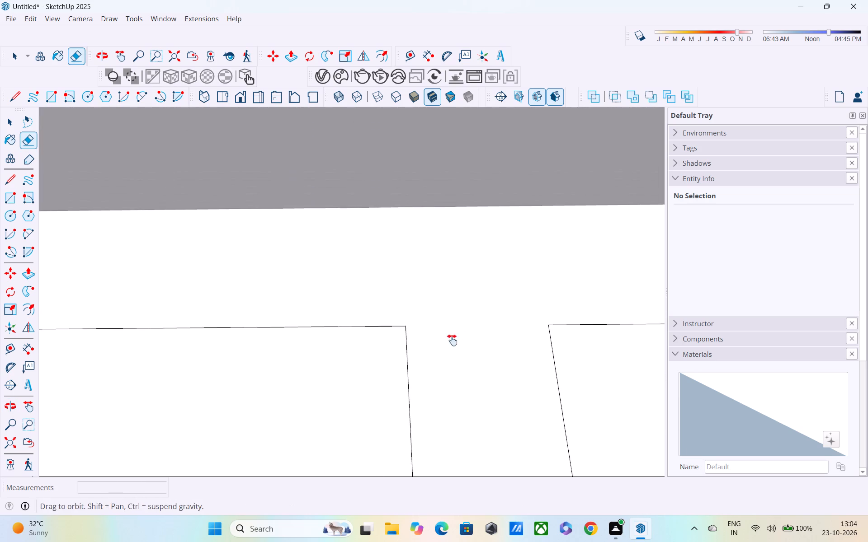
{"action": "middle_click_drag", "start_coordinate": [452, 340], "coordinate": [445, 245], "text": "shift"}
{"action": "scroll", "coordinate": [445, 246], "scroll_direction": "up", "scroll_amount": 2, "text": "shift"}
{"action": "scroll", "coordinate": [445, 245], "scroll_direction": "down", "scroll_amount": 10}
{"action": "middle_click_drag", "start_coordinate": [486, 338], "coordinate": [470, 206], "text": "shift"}
{"action": "scroll", "coordinate": [470, 206], "scroll_direction": "up", "scroll_amount": 1, "text": "shift"}
{"action": "scroll", "coordinate": [471, 213], "scroll_direction": "down", "scroll_amount": 5}
{"action": "scroll", "coordinate": [514, 369], "scroll_direction": "down", "scroll_amount": 3}
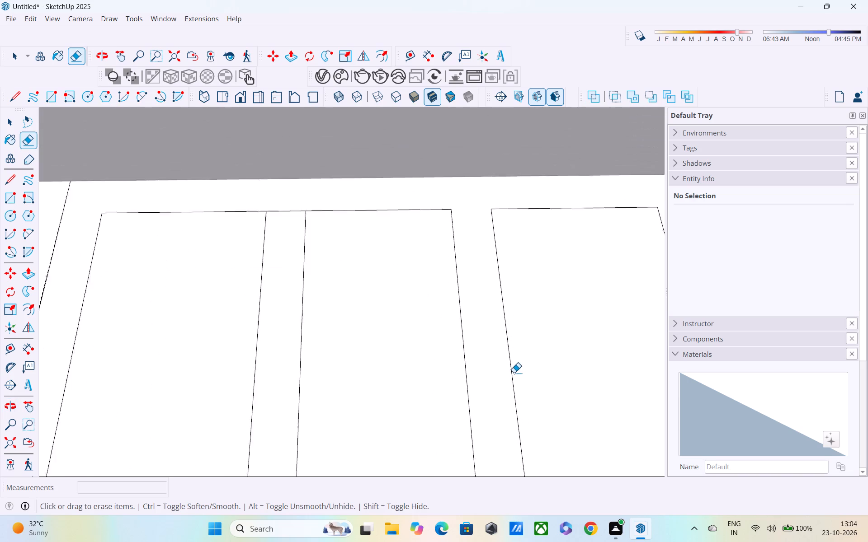
{"action": "scroll", "coordinate": [514, 373], "scroll_direction": "down", "scroll_amount": 2}
{"action": "scroll", "coordinate": [508, 235], "scroll_direction": "up", "scroll_amount": 1, "text": "shift"}
{"action": "scroll", "coordinate": [507, 274], "scroll_direction": "down", "scroll_amount": 2}
{"action": "middle_click_drag", "start_coordinate": [505, 307], "coordinate": [480, 107], "text": "shift"}
{"action": "scroll", "coordinate": [480, 107], "scroll_direction": "up", "scroll_amount": 1, "text": "shift"}
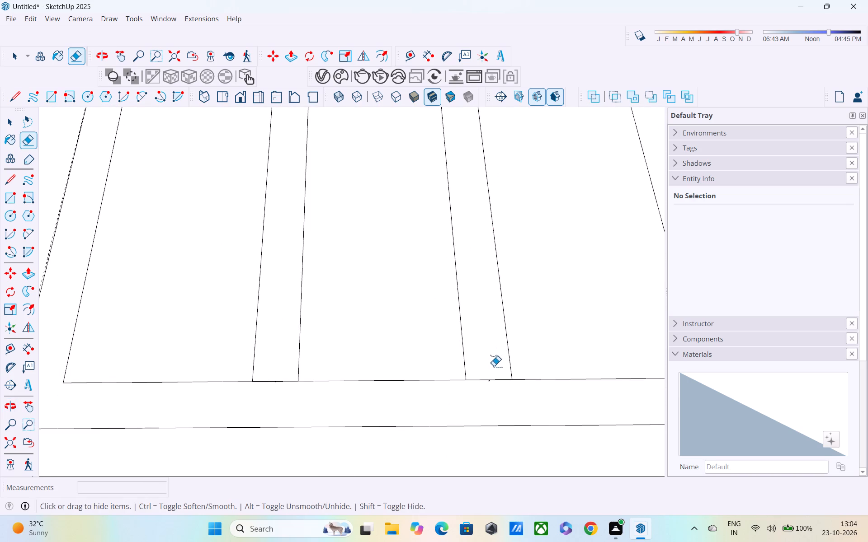
{"action": "left_click_drag", "start_coordinate": [489, 369], "coordinate": [484, 399]}
{"action": "left_click_drag", "start_coordinate": [493, 371], "coordinate": [498, 395]}
Erase the segment of the inner frame's bottom edge crossing the first mullion, keeping the outer frame's bottom line.
{"action": "left_click_drag", "start_coordinate": [279, 375], "coordinate": [278, 391]}
{"action": "left_click_drag", "start_coordinate": [264, 361], "coordinate": [269, 443]}
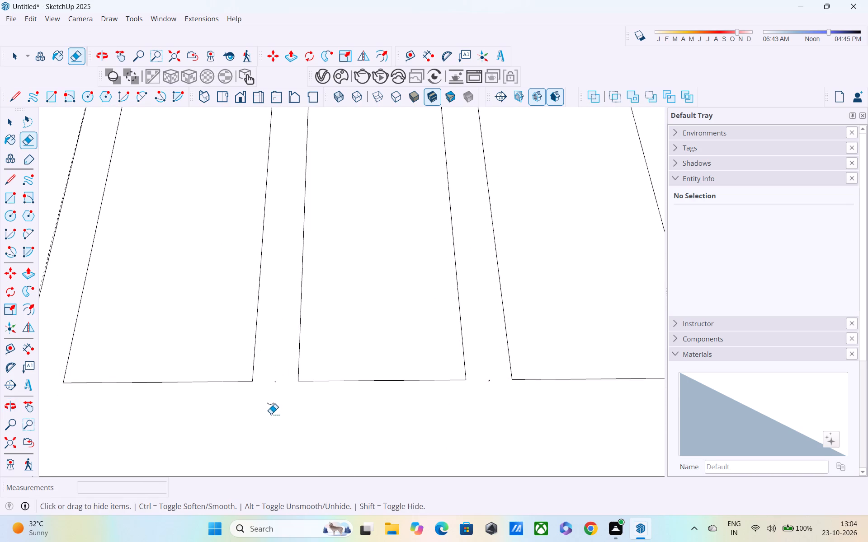
{"action": "key", "text": "ctrl+z"}
{"action": "left_click_drag", "start_coordinate": [267, 369], "coordinate": [266, 411]}
Erase the tiny leftover edge stubs at the lower ends of both mullions.
{"action": "scroll", "coordinate": [270, 388], "scroll_direction": "down", "scroll_amount": 4}
{"action": "scroll", "coordinate": [274, 384], "scroll_direction": "up", "scroll_amount": 2}
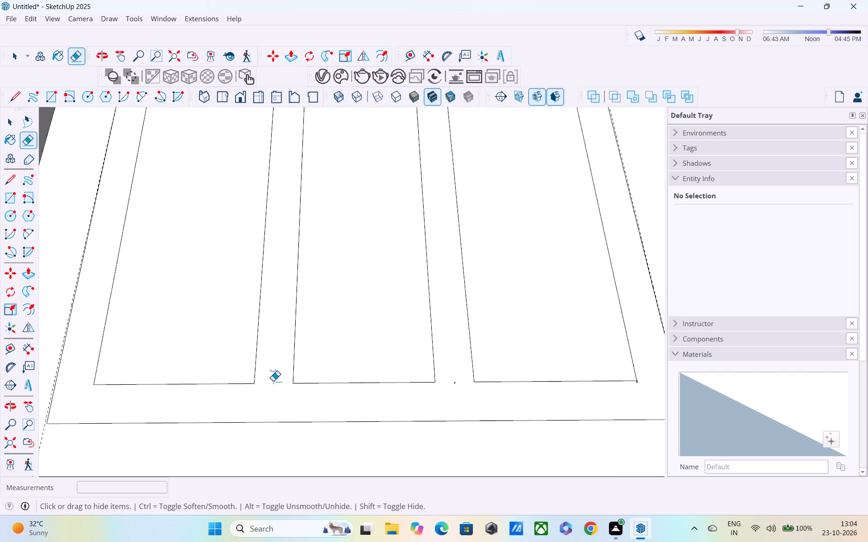
{"action": "scroll", "coordinate": [273, 381], "scroll_direction": "up", "scroll_amount": 2}
{"action": "left_click_drag", "start_coordinate": [272, 374], "coordinate": [271, 388]}
{"action": "left_click_drag", "start_coordinate": [278, 377], "coordinate": [273, 387]}
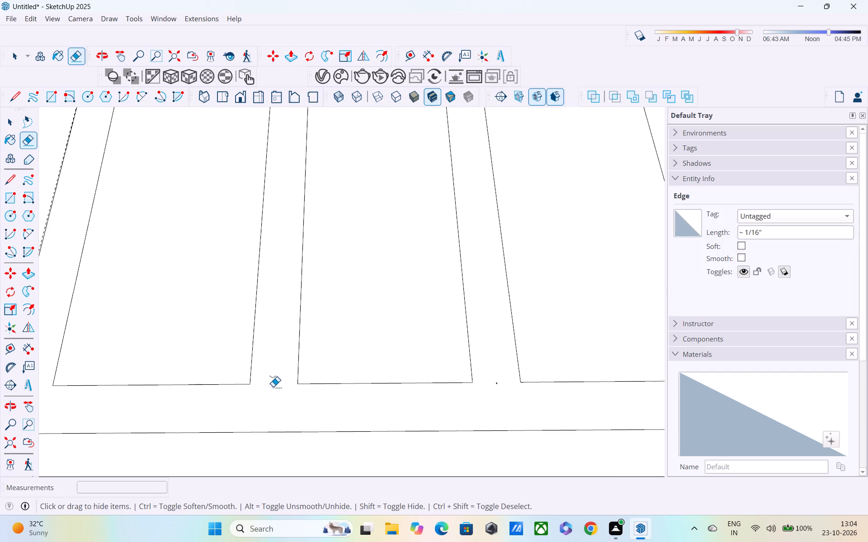
{"action": "left_click_drag", "start_coordinate": [273, 387], "coordinate": [273, 387]}
{"action": "left_click_drag", "start_coordinate": [503, 378], "coordinate": [494, 393]}
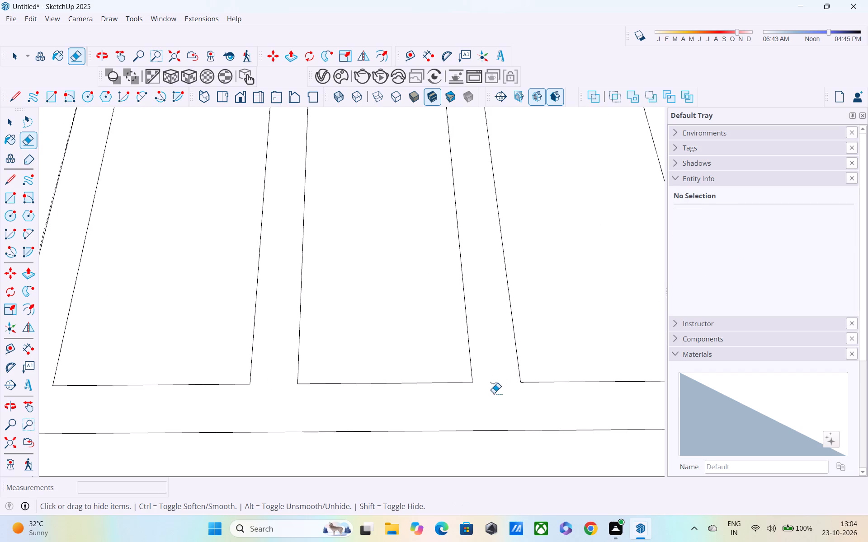
Erase the segment of the inner frame's top edge that crosses the first mullion's upper end.
{"action": "scroll", "coordinate": [499, 368], "scroll_direction": "down", "scroll_amount": 4}
{"action": "scroll", "coordinate": [458, 379], "scroll_direction": "down", "scroll_amount": 3}
{"action": "middle_click_drag", "start_coordinate": [451, 385], "coordinate": [344, 454]}
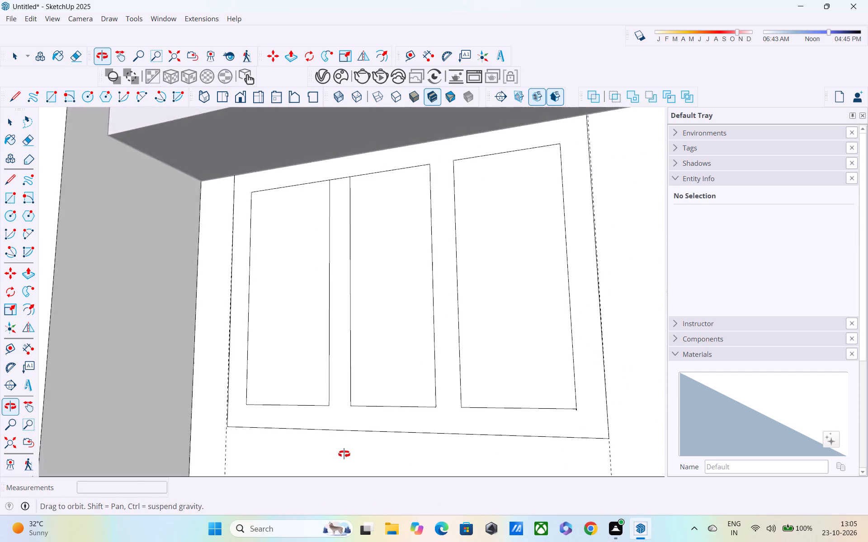
{"action": "middle_click_drag", "start_coordinate": [344, 454], "coordinate": [331, 453]}
{"action": "scroll", "coordinate": [336, 433], "scroll_direction": "down", "scroll_amount": 4}
{"action": "scroll", "coordinate": [388, 407], "scroll_direction": "down", "scroll_amount": 3}
{"action": "middle_click_drag", "start_coordinate": [388, 407], "coordinate": [467, 403]}
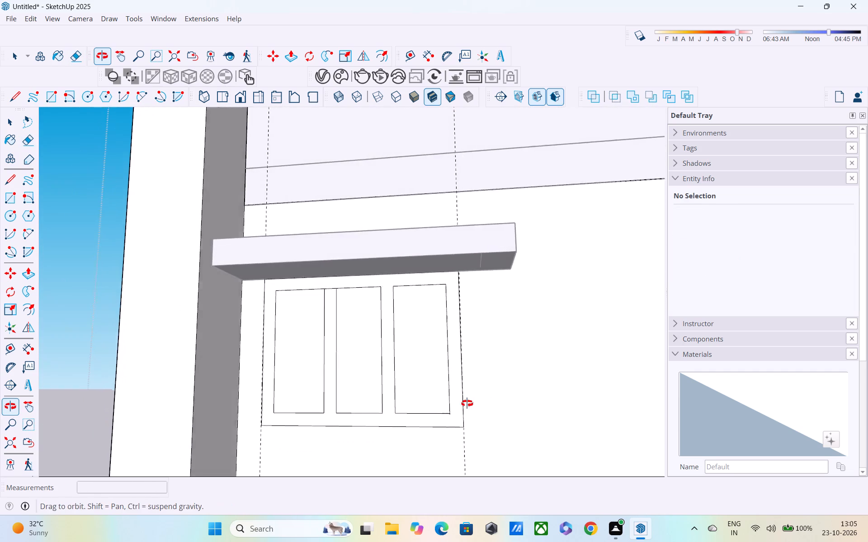
{"action": "middle_click_drag", "start_coordinate": [467, 403], "coordinate": [476, 401]}
{"action": "scroll", "coordinate": [477, 397], "scroll_direction": "up", "scroll_amount": 1}
{"action": "scroll", "coordinate": [477, 394], "scroll_direction": "down", "scroll_amount": 10}
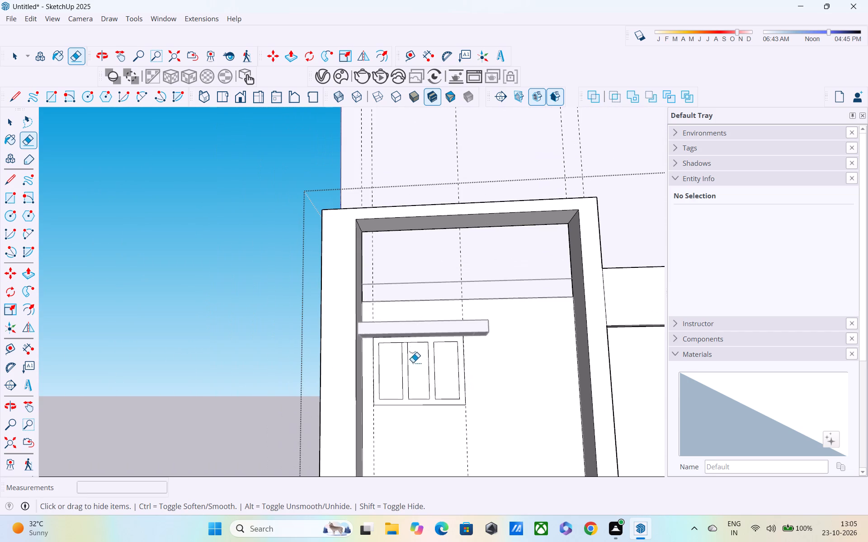
{"action": "scroll", "coordinate": [406, 354], "scroll_direction": "up", "scroll_amount": 13}
{"action": "left_click_drag", "start_coordinate": [407, 334], "coordinate": [407, 354]}
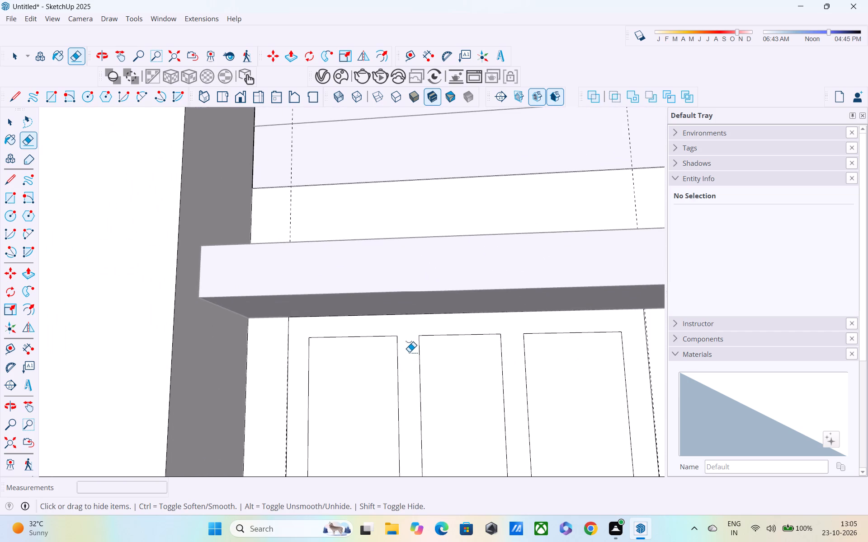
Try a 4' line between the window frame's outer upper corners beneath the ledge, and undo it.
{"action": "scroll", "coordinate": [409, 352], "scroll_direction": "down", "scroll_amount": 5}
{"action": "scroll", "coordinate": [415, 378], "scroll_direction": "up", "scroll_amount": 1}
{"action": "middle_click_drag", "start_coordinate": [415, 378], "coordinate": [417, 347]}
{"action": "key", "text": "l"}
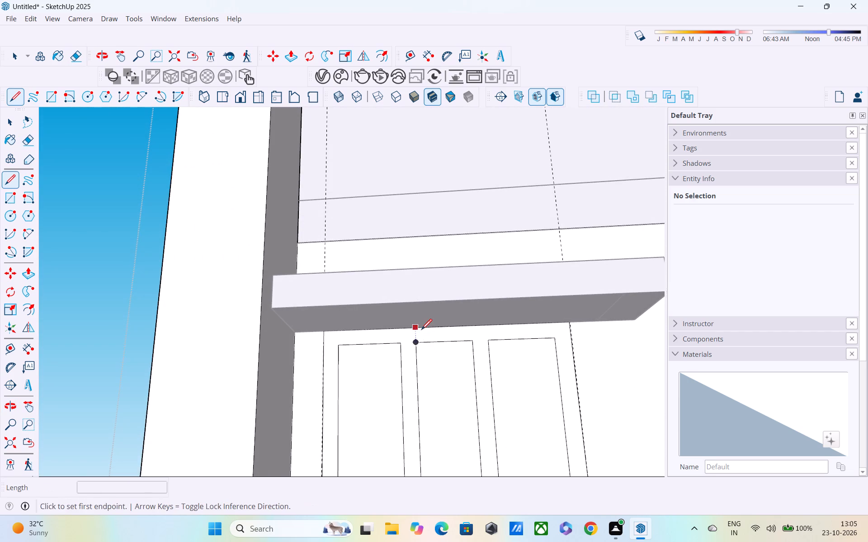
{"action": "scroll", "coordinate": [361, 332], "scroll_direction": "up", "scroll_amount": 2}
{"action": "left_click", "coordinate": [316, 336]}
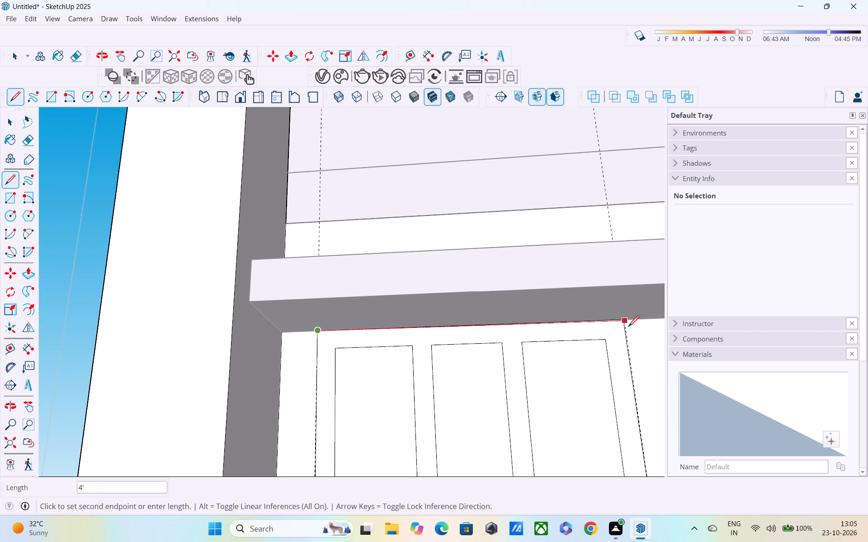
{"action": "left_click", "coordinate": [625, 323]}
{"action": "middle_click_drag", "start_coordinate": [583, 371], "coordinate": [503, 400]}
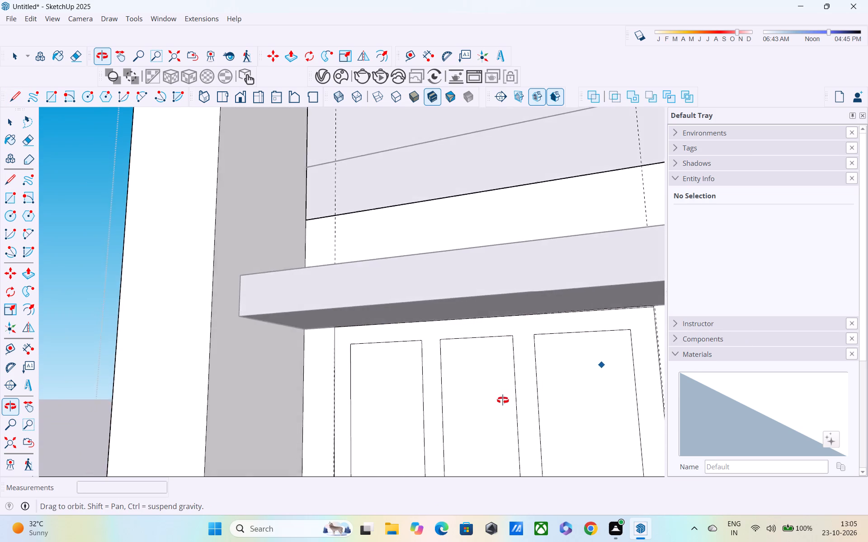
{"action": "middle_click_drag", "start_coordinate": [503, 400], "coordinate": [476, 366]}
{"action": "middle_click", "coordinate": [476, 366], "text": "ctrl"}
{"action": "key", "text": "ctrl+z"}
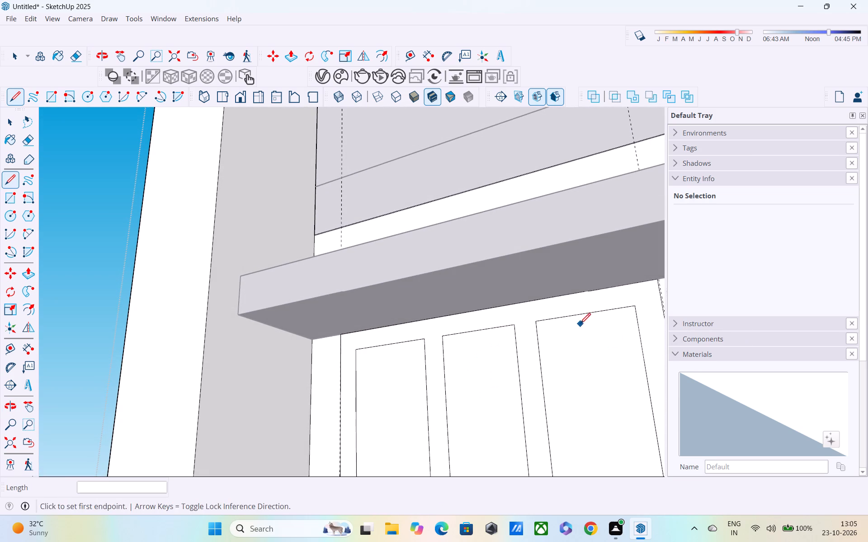
Draw a 4' line along the ledge's lower wall edge, from the third-pane outer frame corner to the first-pane corner.
{"action": "middle_click_drag", "start_coordinate": [572, 327], "coordinate": [373, 345], "text": "shift"}
{"action": "scroll", "coordinate": [443, 314], "scroll_direction": "up", "scroll_amount": 8}
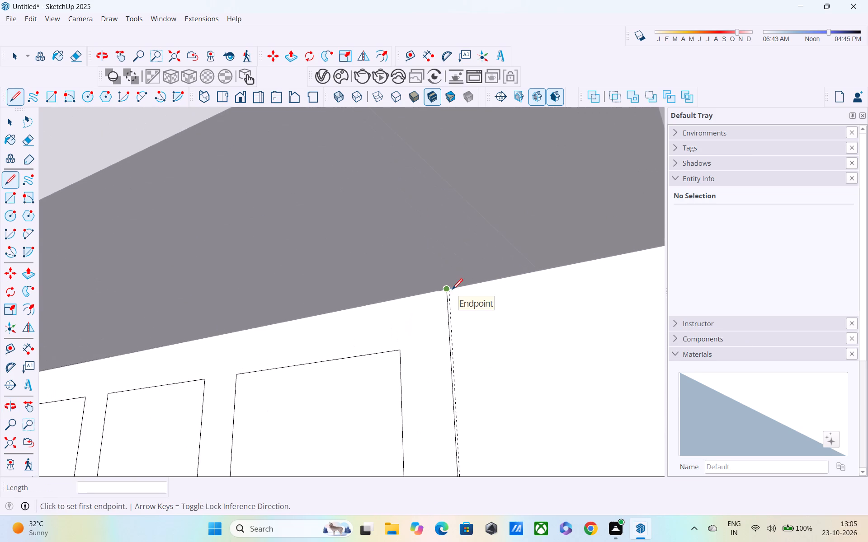
{"action": "left_click_drag", "start_coordinate": [452, 290], "coordinate": [448, 292]}
{"action": "middle_click_drag", "start_coordinate": [402, 306], "coordinate": [524, 316], "text": "shift"}
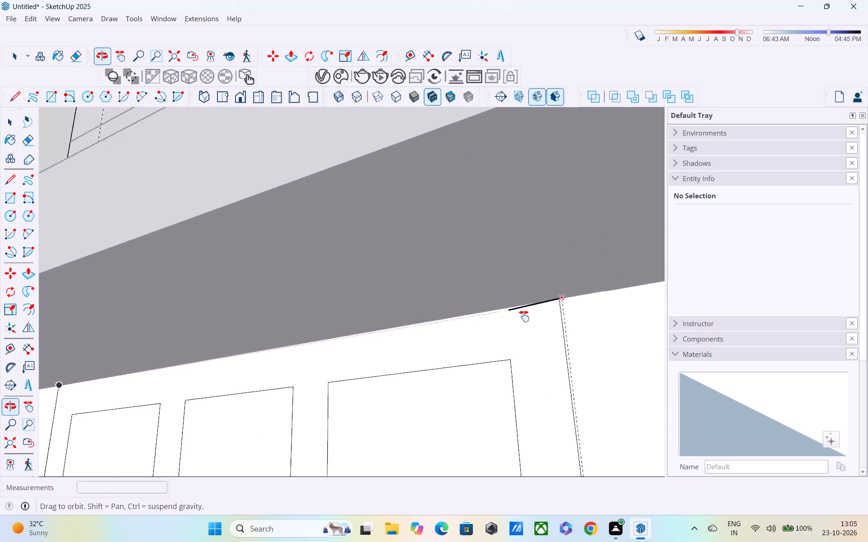
{"action": "middle_click_drag", "start_coordinate": [524, 316], "coordinate": [728, 316], "text": "shift"}
{"action": "left_click", "coordinate": [187, 388]}
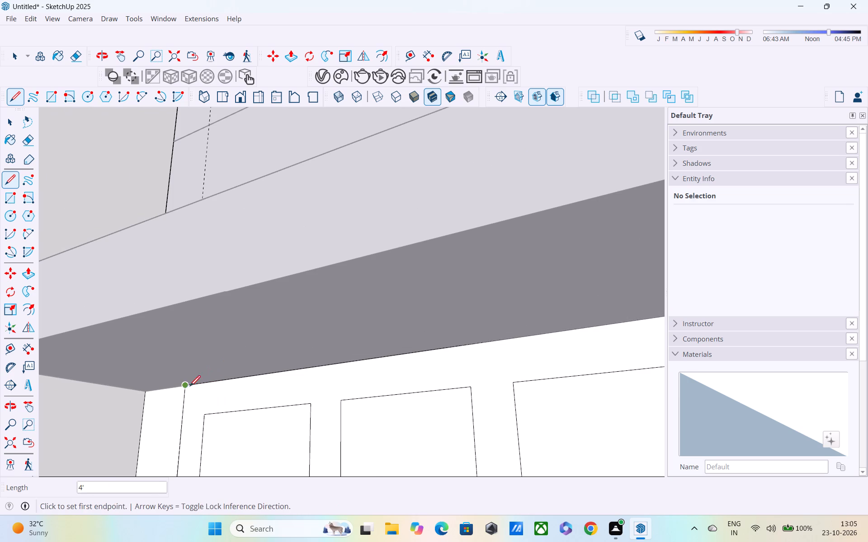
Push/Pull the connected window frame and mullion face 3" outward from the wall.
{"action": "scroll", "coordinate": [212, 382], "scroll_direction": "down", "scroll_amount": 4}
{"action": "middle_click_drag", "start_coordinate": [300, 385], "coordinate": [468, 355]}
{"action": "scroll", "coordinate": [465, 329], "scroll_direction": "down", "scroll_amount": 1}
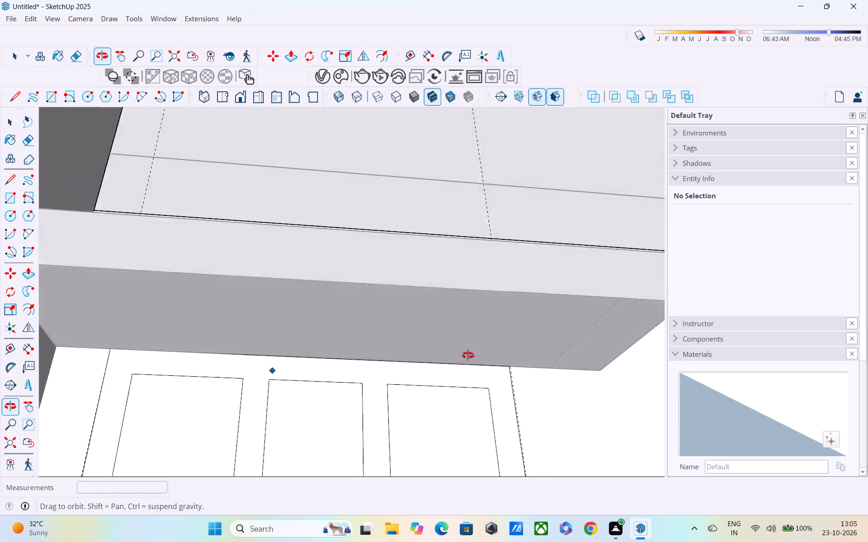
{"action": "middle_click_drag", "start_coordinate": [468, 355], "coordinate": [468, 360]}
{"action": "scroll", "coordinate": [469, 361], "scroll_direction": "down", "scroll_amount": 5}
{"action": "middle_click_drag", "start_coordinate": [475, 369], "coordinate": [470, 276], "text": "shift"}
{"action": "scroll", "coordinate": [470, 276], "scroll_direction": "up", "scroll_amount": 1, "text": "shift"}
{"action": "scroll", "coordinate": [470, 275], "scroll_direction": "down", "scroll_amount": 4}
{"action": "middle_click_drag", "start_coordinate": [485, 348], "coordinate": [481, 302]}
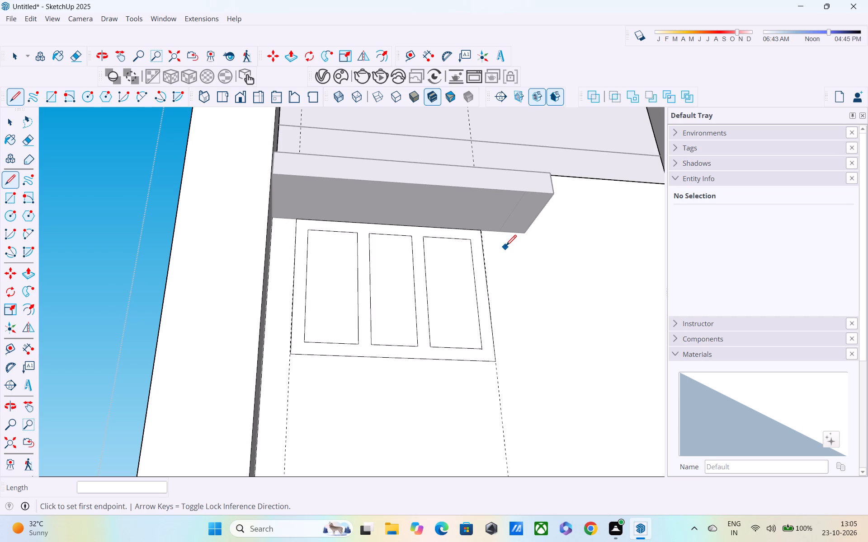
{"action": "key", "text": "space"}
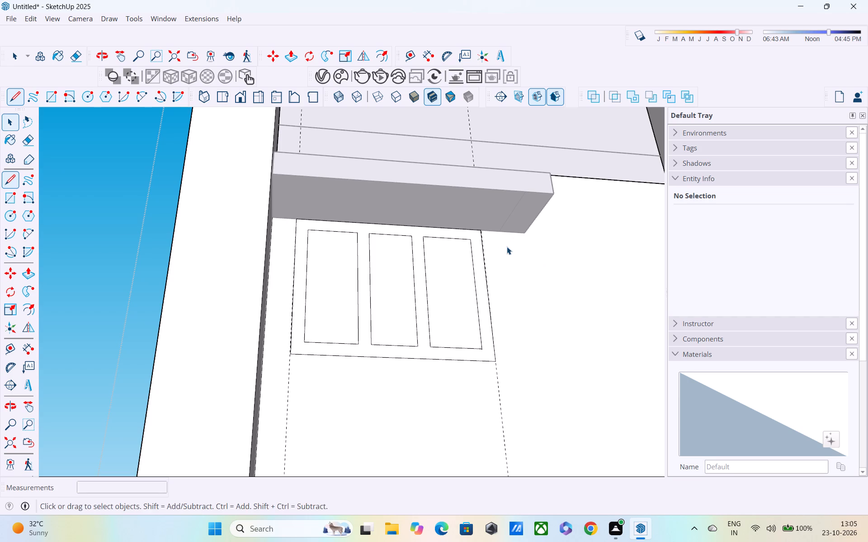
{"action": "key", "text": "p"}
{"action": "left_click", "coordinate": [488, 304]}
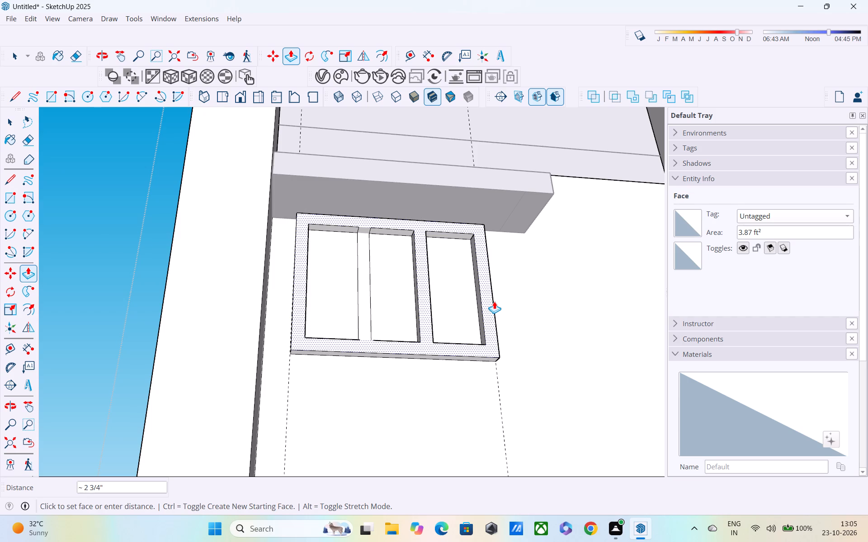
{"action": "type", "text": "3\""}
{"action": "key", "text": "Return"}
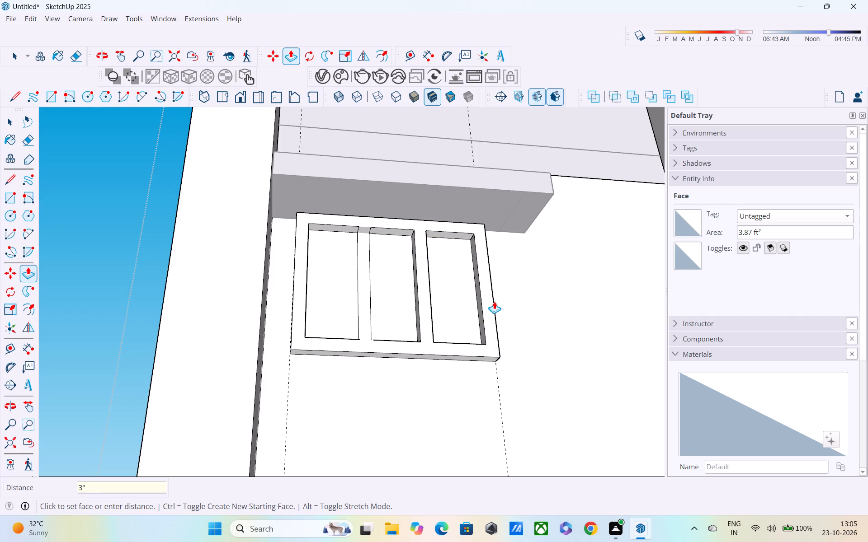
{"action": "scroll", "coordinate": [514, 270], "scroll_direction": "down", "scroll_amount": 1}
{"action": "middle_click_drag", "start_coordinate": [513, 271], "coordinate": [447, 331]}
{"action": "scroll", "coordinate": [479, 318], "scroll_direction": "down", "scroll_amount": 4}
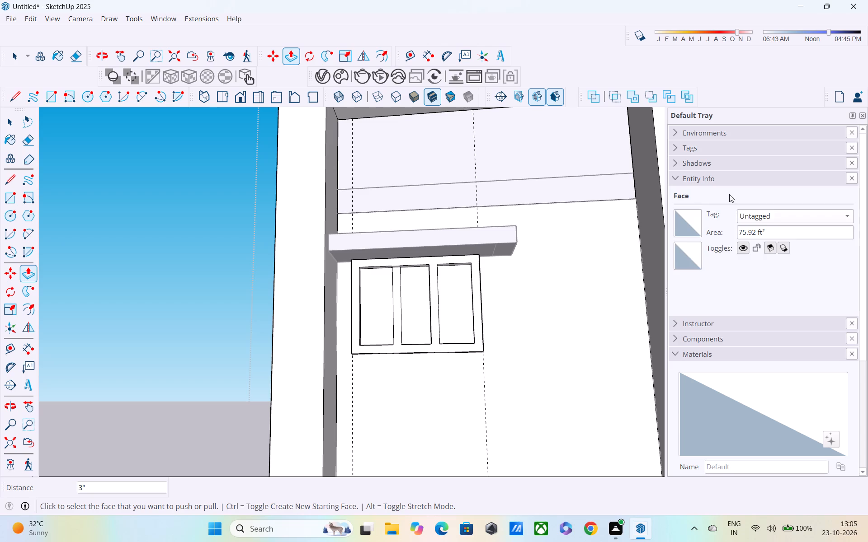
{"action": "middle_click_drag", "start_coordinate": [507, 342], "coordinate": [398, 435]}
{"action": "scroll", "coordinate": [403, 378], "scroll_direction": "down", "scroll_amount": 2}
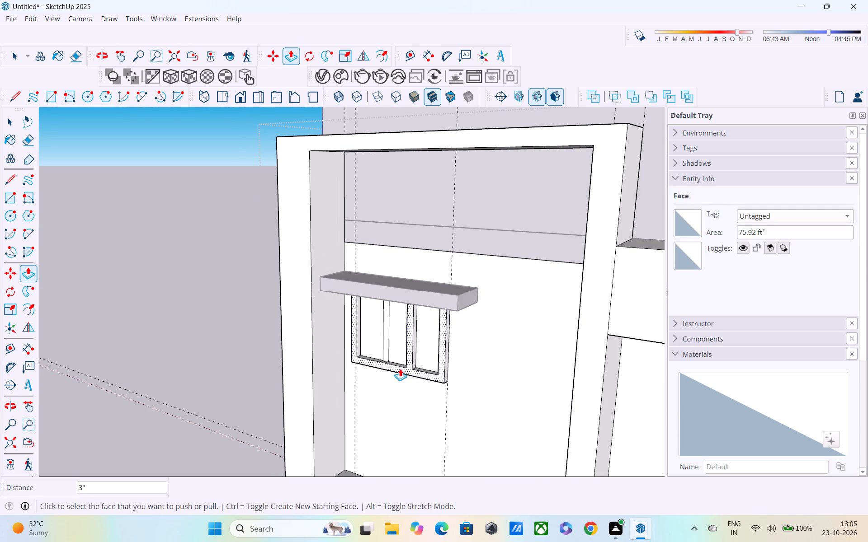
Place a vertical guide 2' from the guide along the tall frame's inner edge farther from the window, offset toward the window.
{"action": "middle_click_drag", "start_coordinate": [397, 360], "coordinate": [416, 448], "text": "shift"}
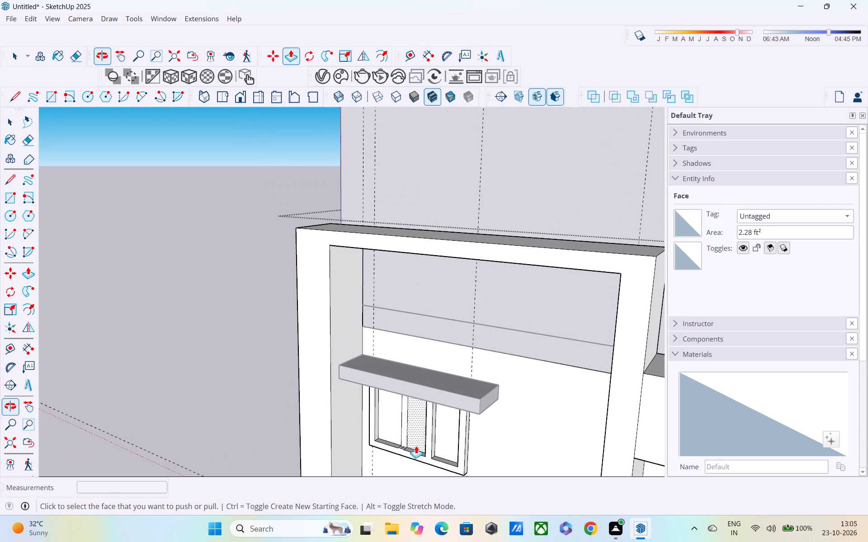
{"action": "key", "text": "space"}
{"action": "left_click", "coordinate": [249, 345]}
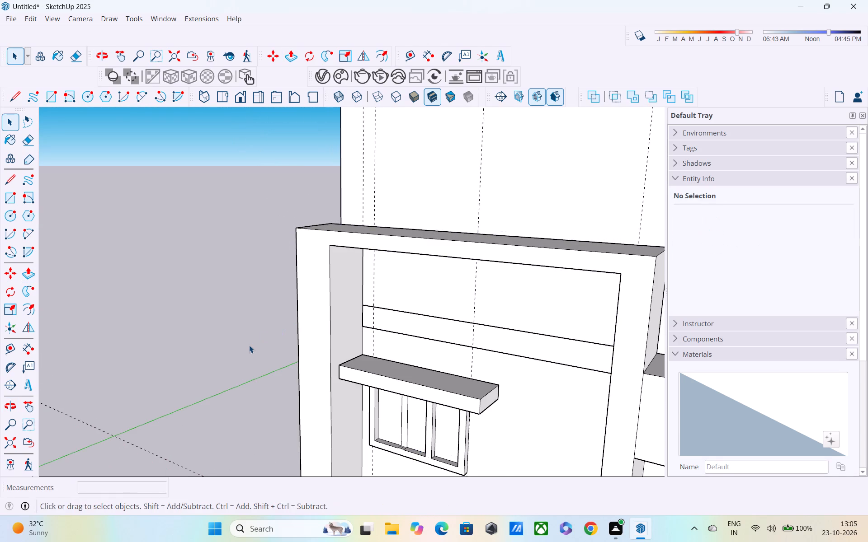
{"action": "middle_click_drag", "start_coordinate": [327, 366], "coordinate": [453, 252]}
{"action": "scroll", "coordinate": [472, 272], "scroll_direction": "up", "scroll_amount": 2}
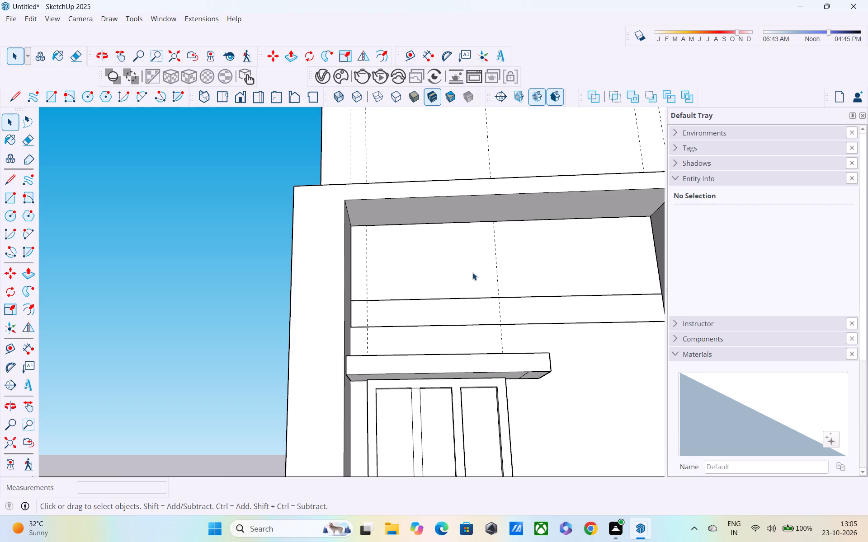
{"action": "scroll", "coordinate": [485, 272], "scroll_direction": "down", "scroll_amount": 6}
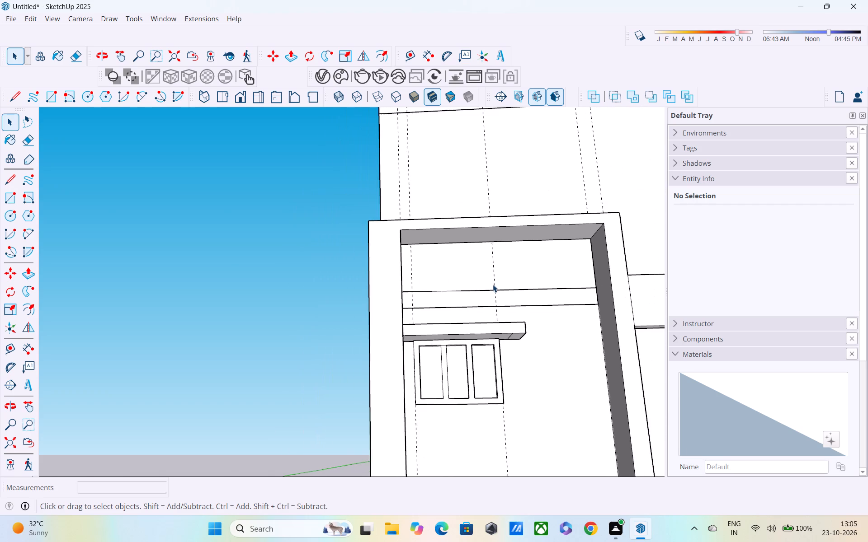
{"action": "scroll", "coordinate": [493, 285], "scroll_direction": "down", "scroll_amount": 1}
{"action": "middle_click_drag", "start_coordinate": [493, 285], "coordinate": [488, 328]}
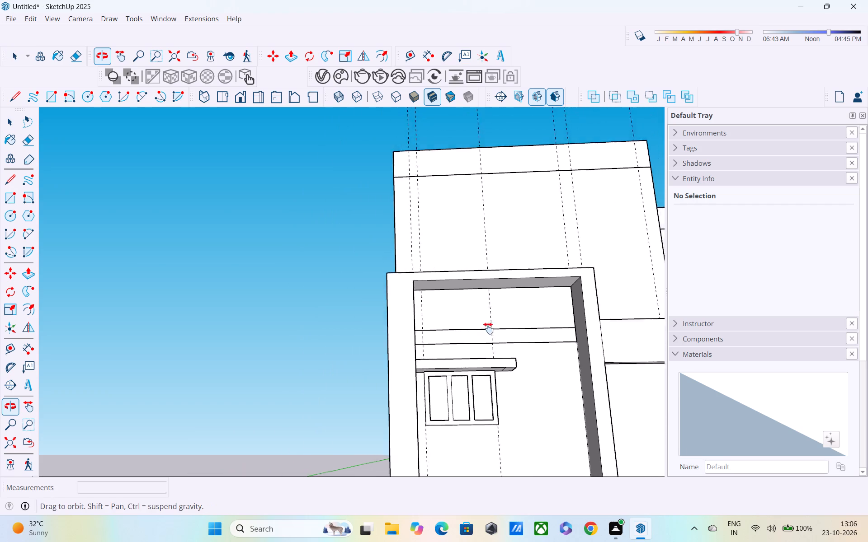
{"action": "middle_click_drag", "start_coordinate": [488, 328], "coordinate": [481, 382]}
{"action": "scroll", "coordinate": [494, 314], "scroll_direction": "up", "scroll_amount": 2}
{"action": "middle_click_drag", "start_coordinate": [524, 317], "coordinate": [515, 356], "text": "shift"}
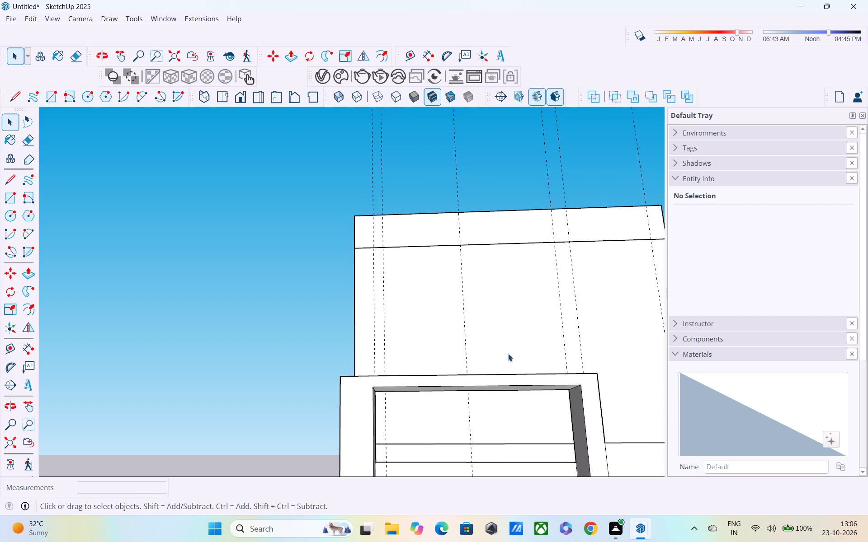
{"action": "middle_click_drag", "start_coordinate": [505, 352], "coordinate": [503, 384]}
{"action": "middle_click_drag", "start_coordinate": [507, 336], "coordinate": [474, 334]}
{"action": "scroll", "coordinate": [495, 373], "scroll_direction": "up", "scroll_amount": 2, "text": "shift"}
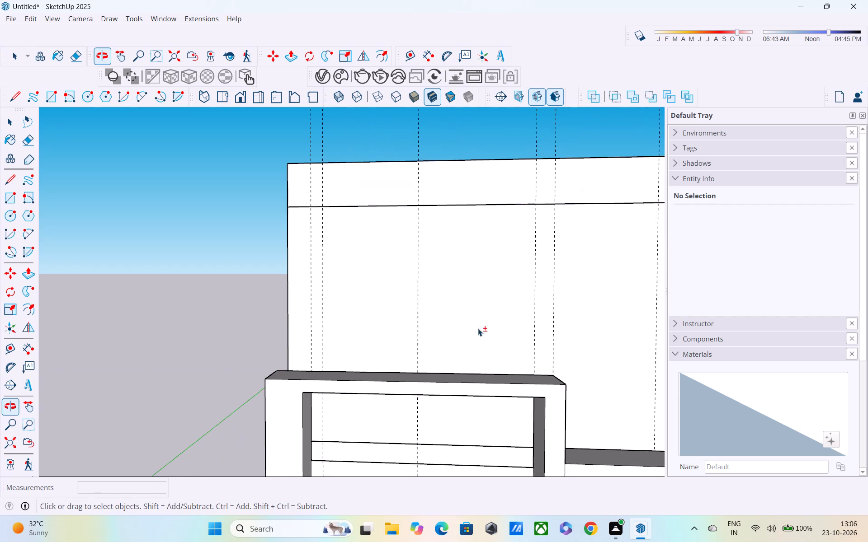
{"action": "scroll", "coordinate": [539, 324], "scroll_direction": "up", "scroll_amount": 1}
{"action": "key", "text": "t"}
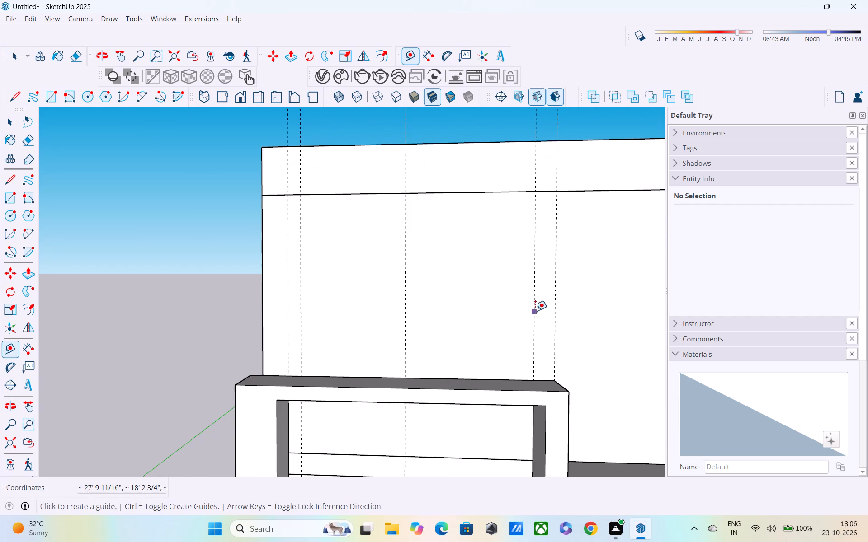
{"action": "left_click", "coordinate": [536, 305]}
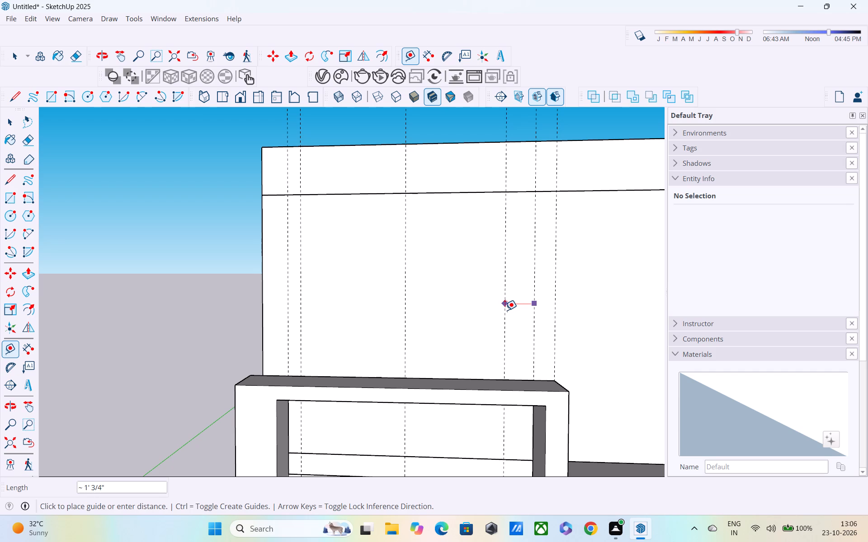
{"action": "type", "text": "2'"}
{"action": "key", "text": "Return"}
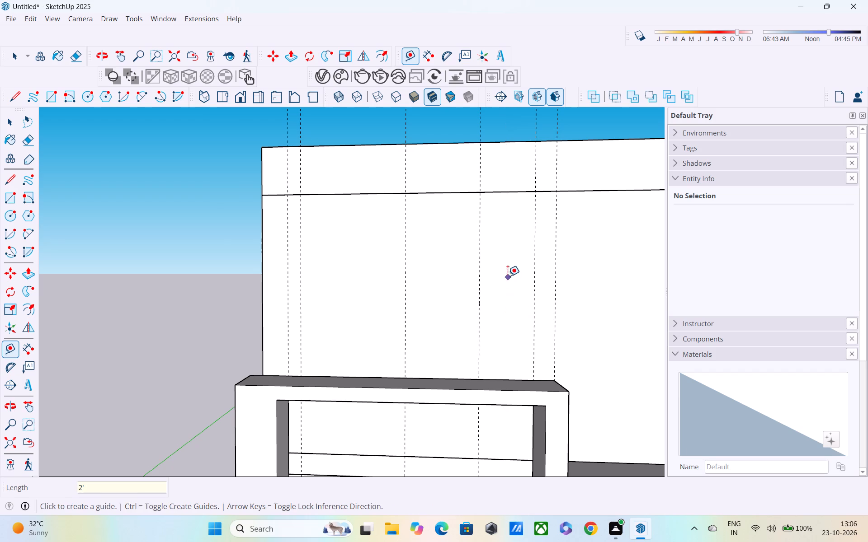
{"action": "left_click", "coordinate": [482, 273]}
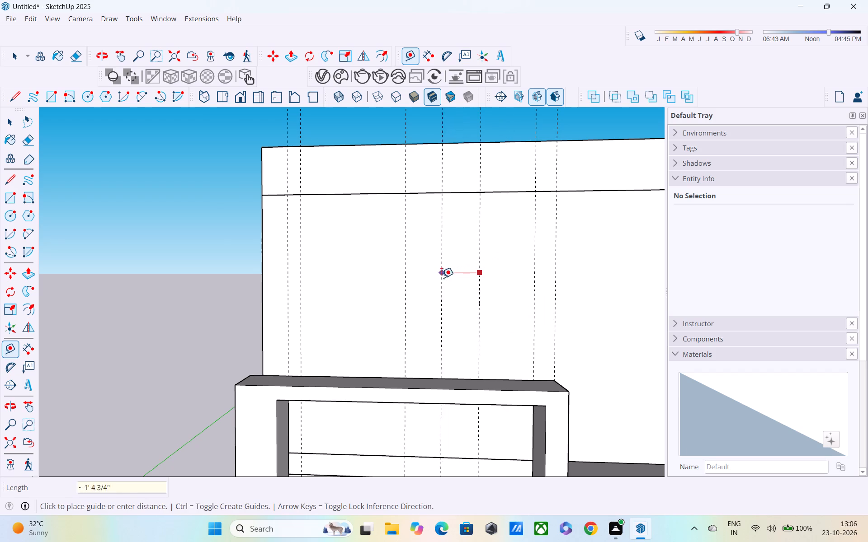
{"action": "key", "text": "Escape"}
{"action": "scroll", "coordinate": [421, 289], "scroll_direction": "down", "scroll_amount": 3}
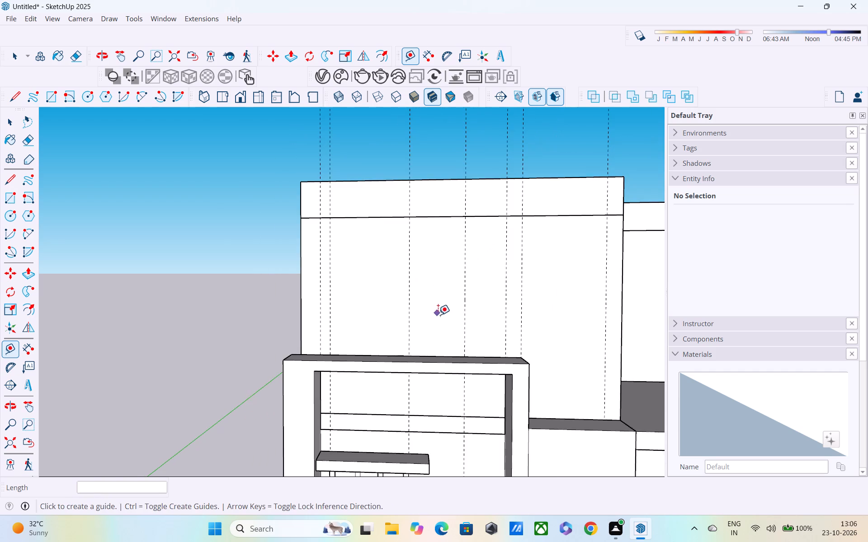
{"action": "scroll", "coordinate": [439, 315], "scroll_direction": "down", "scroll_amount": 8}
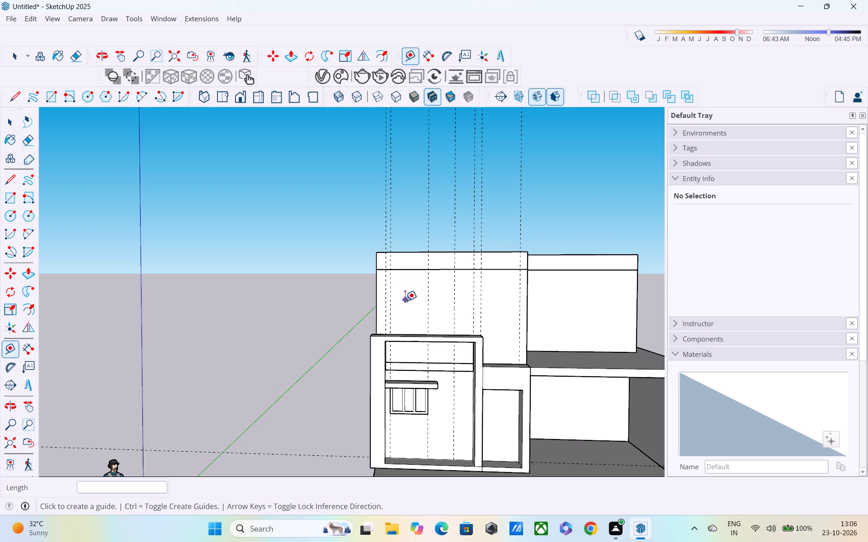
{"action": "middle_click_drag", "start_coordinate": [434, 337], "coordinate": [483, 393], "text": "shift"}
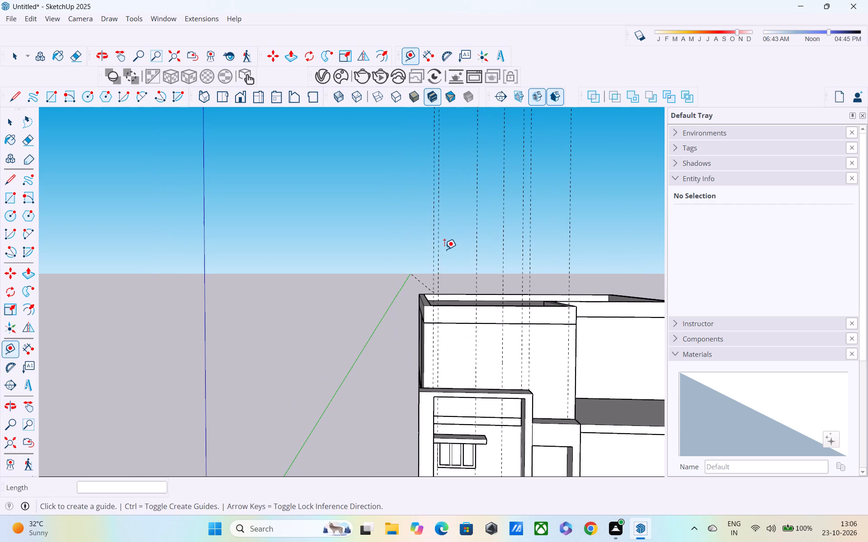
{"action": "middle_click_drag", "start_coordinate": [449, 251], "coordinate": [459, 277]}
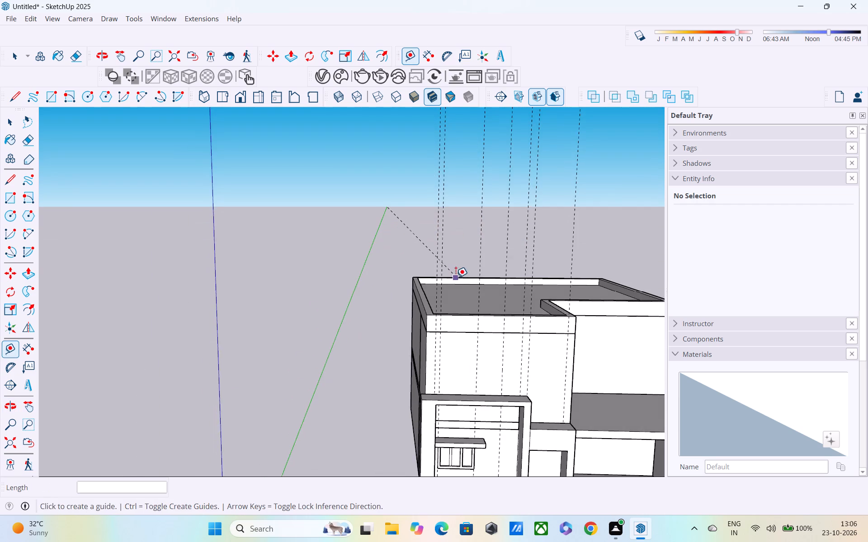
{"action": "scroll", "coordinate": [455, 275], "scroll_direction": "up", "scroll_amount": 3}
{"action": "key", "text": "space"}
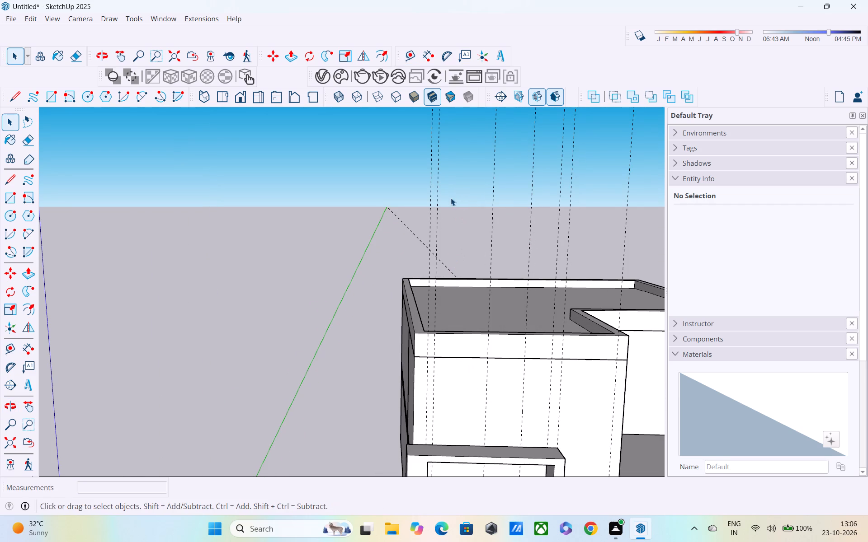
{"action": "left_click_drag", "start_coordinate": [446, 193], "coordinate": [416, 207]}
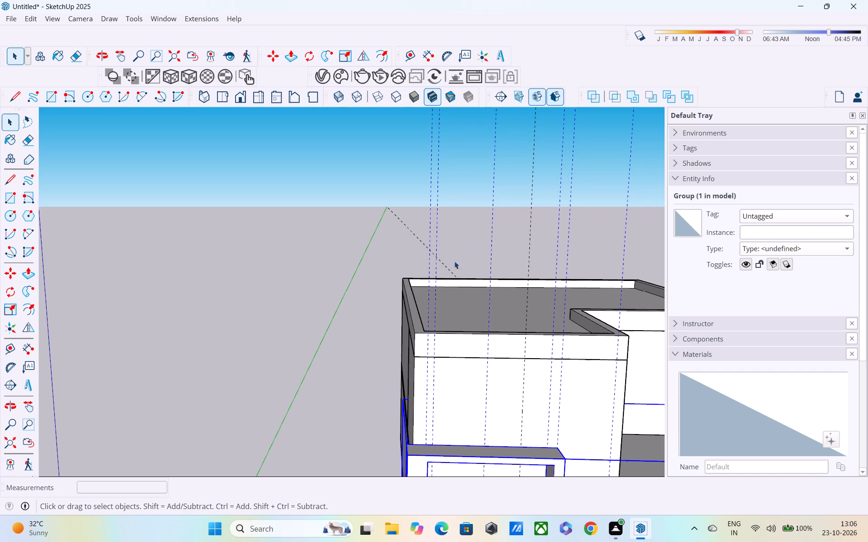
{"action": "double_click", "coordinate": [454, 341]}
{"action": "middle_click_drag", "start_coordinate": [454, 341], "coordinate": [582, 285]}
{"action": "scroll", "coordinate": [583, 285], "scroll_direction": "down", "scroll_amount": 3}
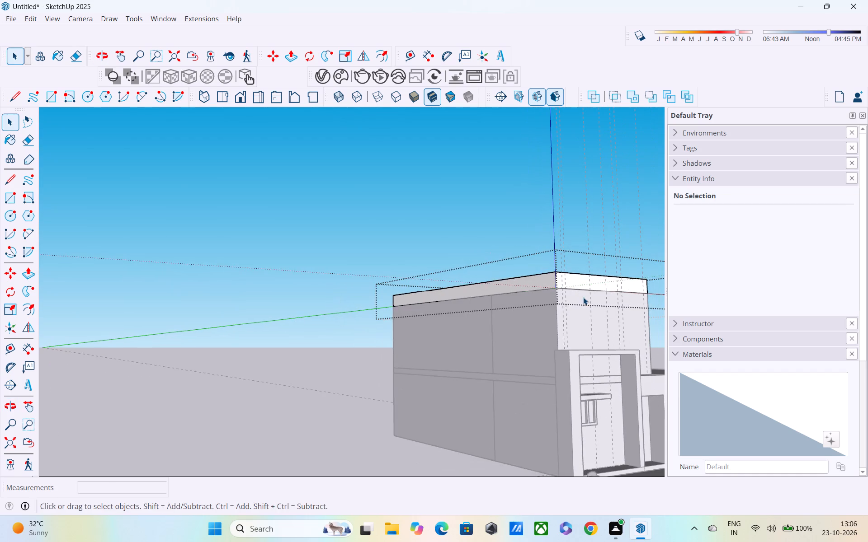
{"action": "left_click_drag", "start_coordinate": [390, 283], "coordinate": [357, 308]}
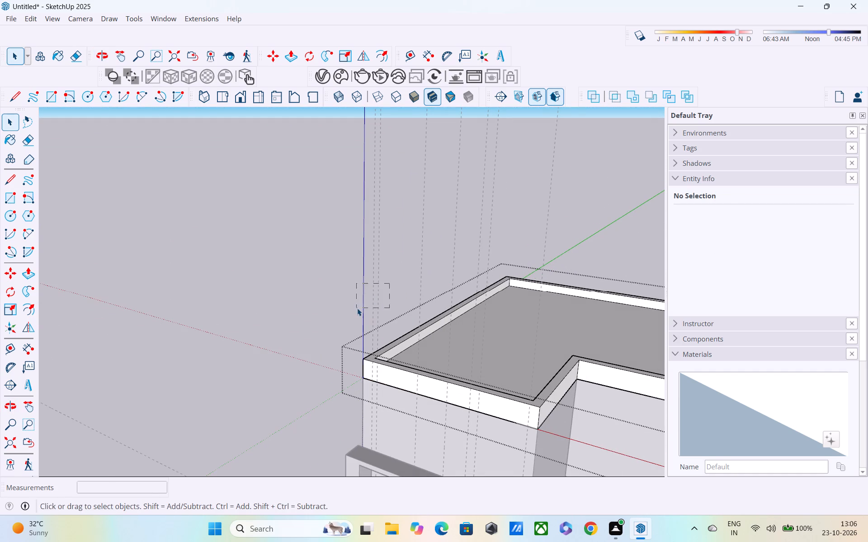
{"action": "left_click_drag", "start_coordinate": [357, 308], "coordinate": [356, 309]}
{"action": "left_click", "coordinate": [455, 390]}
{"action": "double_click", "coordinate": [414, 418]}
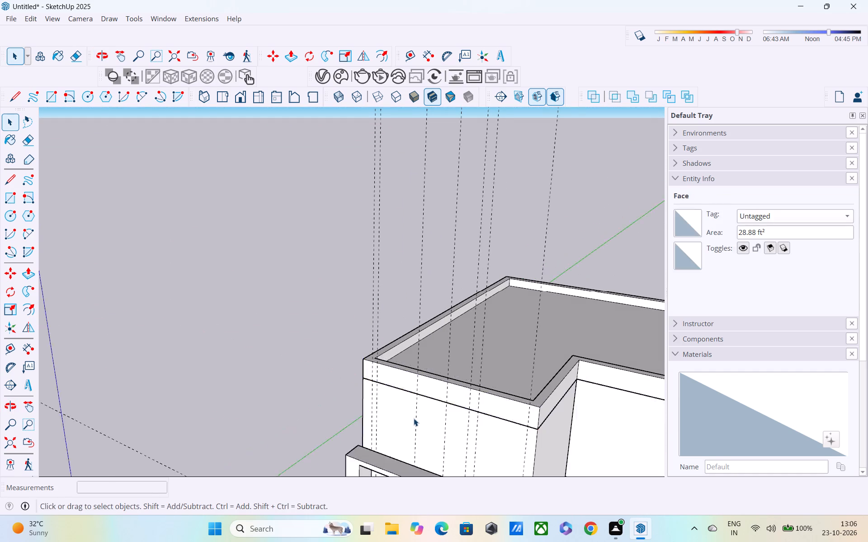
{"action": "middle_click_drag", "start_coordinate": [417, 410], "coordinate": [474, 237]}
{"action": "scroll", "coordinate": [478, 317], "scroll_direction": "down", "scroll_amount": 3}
Open the ground-floor group and delete the three vertical guides along the three-pane window's sides and the tall frame's nearer inner edge.
{"action": "double_click", "coordinate": [493, 408]}
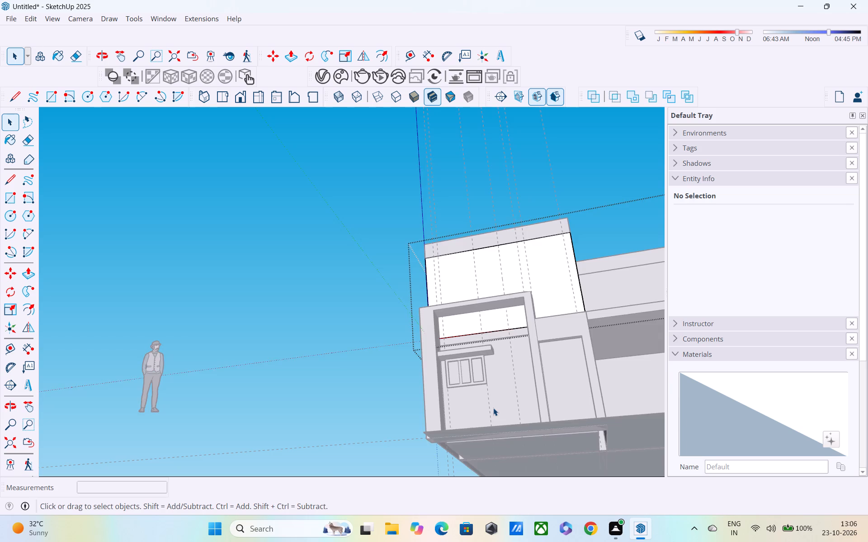
{"action": "middle_click_drag", "start_coordinate": [493, 407], "coordinate": [497, 431]}
{"action": "scroll", "coordinate": [499, 432], "scroll_direction": "down", "scroll_amount": 5}
{"action": "middle_click_drag", "start_coordinate": [492, 439], "coordinate": [504, 380]}
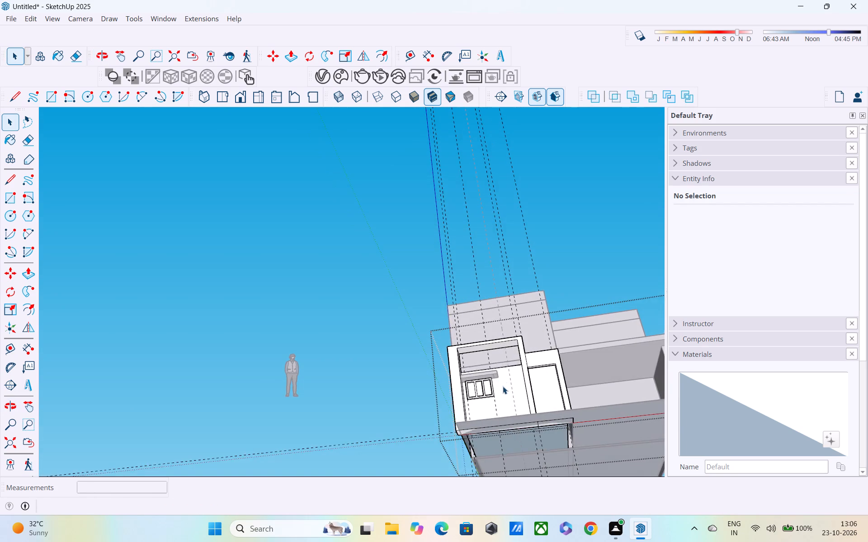
{"action": "scroll", "coordinate": [493, 402], "scroll_direction": "up", "scroll_amount": 1}
{"action": "middle_click_drag", "start_coordinate": [493, 402], "coordinate": [521, 292], "text": "shift"}
{"action": "left_click_drag", "start_coordinate": [529, 416], "coordinate": [461, 466]}
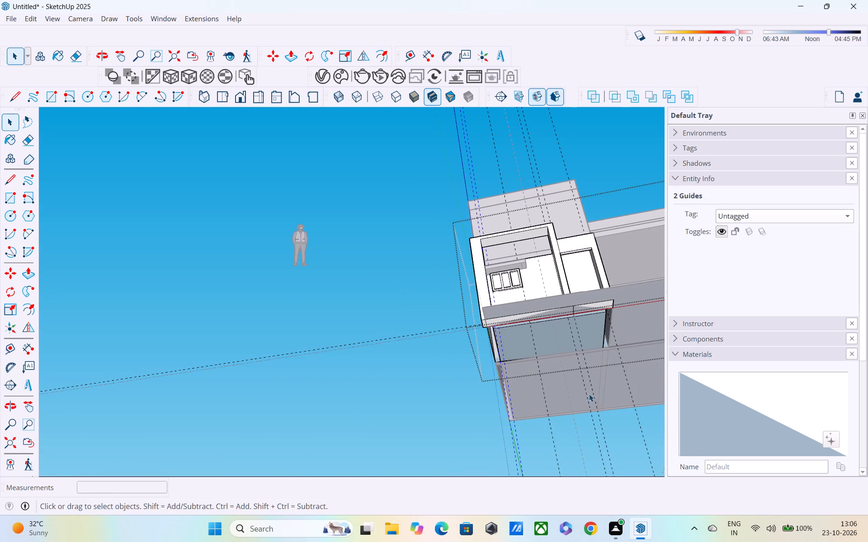
{"action": "left_click_drag", "start_coordinate": [562, 409], "coordinate": [472, 472]}
{"action": "key", "text": "Delete"}
{"action": "key", "text": "Delete"}
Delete the vertical guide along the outer side of the smaller opening next to the tall frame.
{"action": "scroll", "coordinate": [478, 417], "scroll_direction": "down", "scroll_amount": 5}
{"action": "middle_click_drag", "start_coordinate": [521, 423], "coordinate": [390, 391], "text": "shift"}
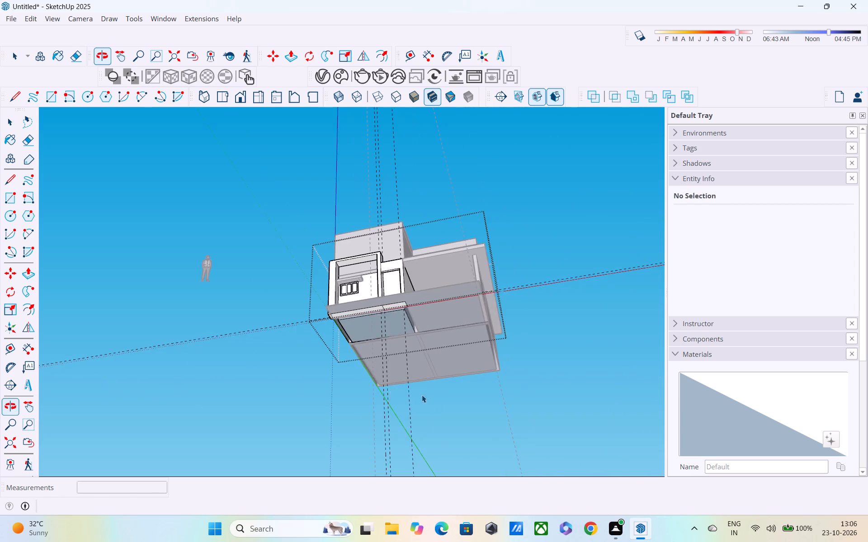
{"action": "middle_click_drag", "start_coordinate": [425, 398], "coordinate": [447, 439]}
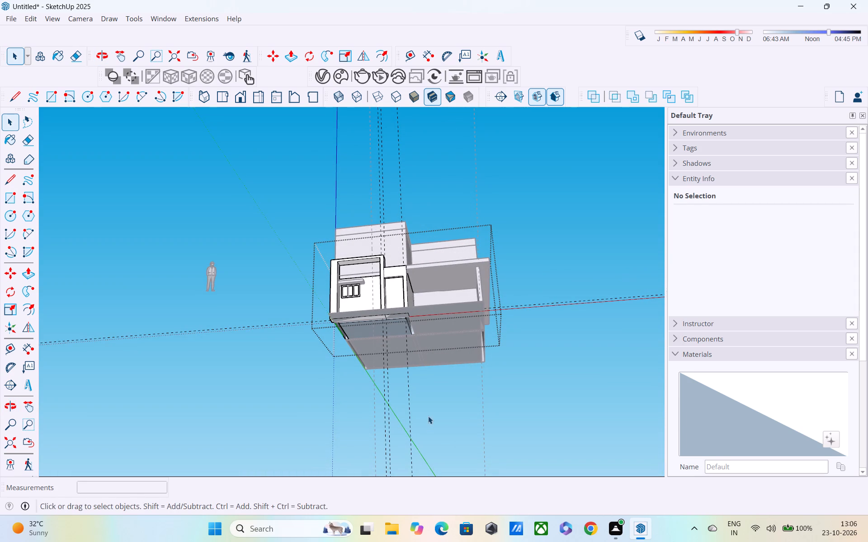
{"action": "scroll", "coordinate": [428, 414], "scroll_direction": "up", "scroll_amount": 2}
{"action": "left_click_drag", "start_coordinate": [422, 425], "coordinate": [421, 425]}
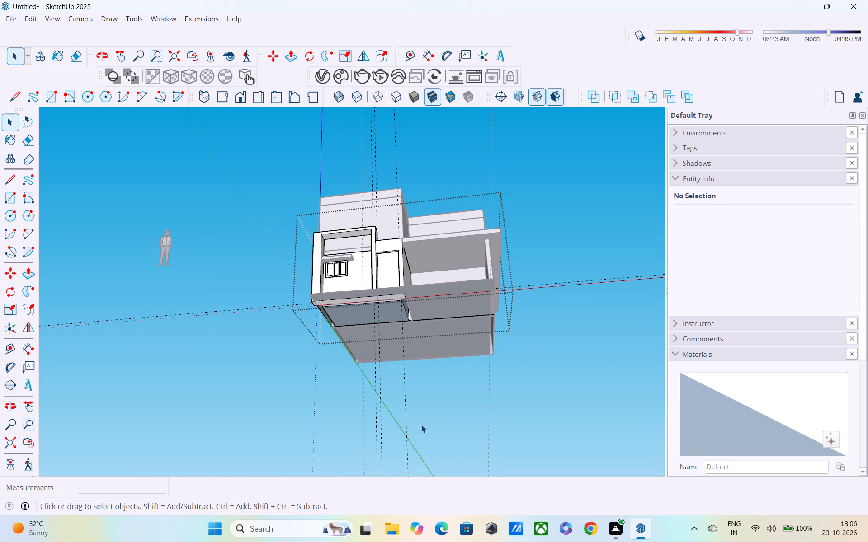
{"action": "left_click_drag", "start_coordinate": [421, 425], "coordinate": [401, 454]}
{"action": "key", "text": "Delete"}
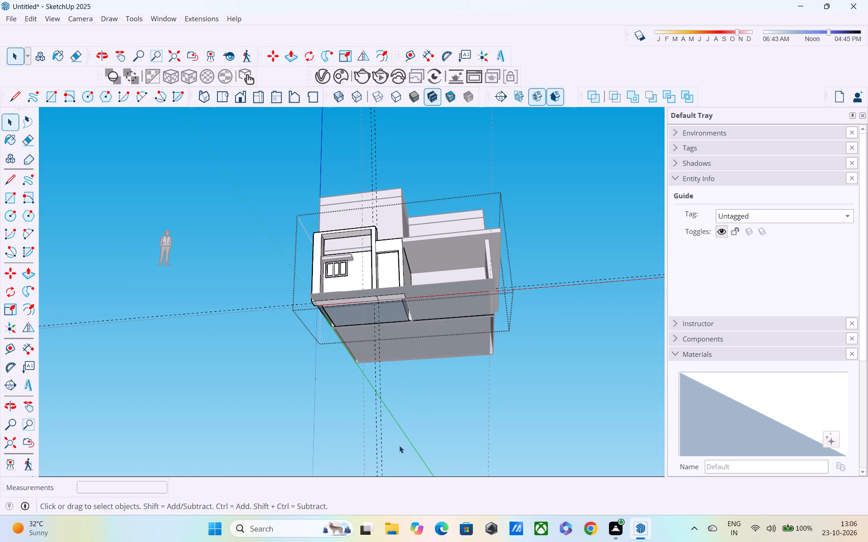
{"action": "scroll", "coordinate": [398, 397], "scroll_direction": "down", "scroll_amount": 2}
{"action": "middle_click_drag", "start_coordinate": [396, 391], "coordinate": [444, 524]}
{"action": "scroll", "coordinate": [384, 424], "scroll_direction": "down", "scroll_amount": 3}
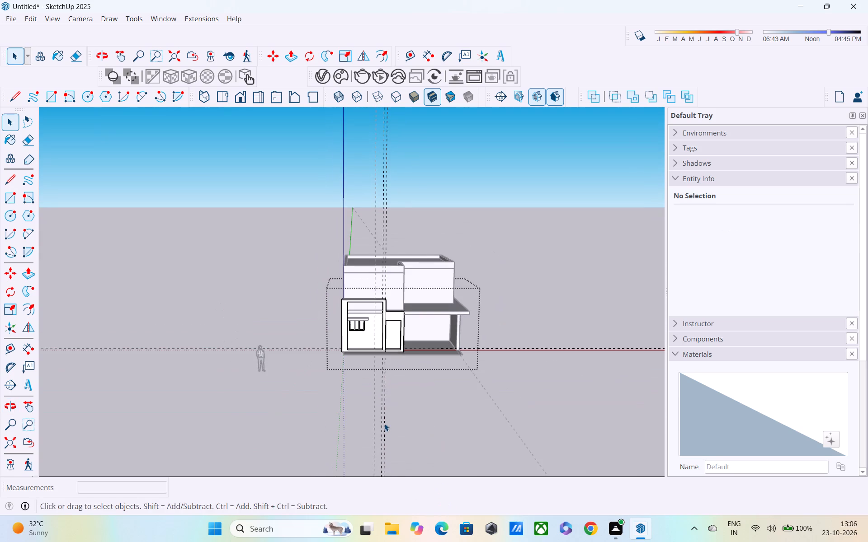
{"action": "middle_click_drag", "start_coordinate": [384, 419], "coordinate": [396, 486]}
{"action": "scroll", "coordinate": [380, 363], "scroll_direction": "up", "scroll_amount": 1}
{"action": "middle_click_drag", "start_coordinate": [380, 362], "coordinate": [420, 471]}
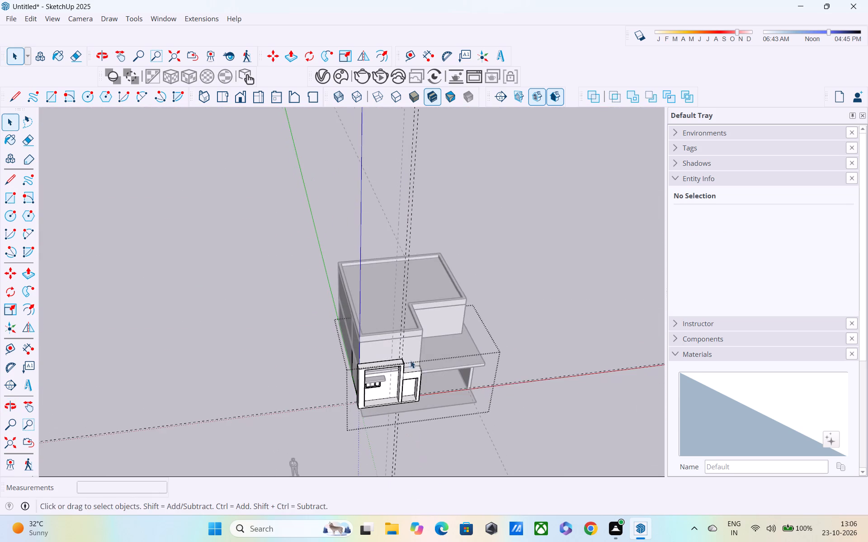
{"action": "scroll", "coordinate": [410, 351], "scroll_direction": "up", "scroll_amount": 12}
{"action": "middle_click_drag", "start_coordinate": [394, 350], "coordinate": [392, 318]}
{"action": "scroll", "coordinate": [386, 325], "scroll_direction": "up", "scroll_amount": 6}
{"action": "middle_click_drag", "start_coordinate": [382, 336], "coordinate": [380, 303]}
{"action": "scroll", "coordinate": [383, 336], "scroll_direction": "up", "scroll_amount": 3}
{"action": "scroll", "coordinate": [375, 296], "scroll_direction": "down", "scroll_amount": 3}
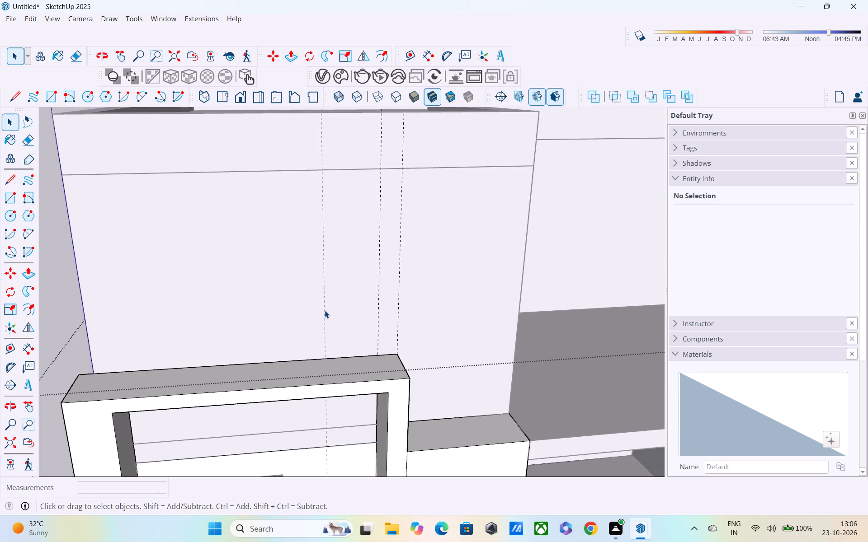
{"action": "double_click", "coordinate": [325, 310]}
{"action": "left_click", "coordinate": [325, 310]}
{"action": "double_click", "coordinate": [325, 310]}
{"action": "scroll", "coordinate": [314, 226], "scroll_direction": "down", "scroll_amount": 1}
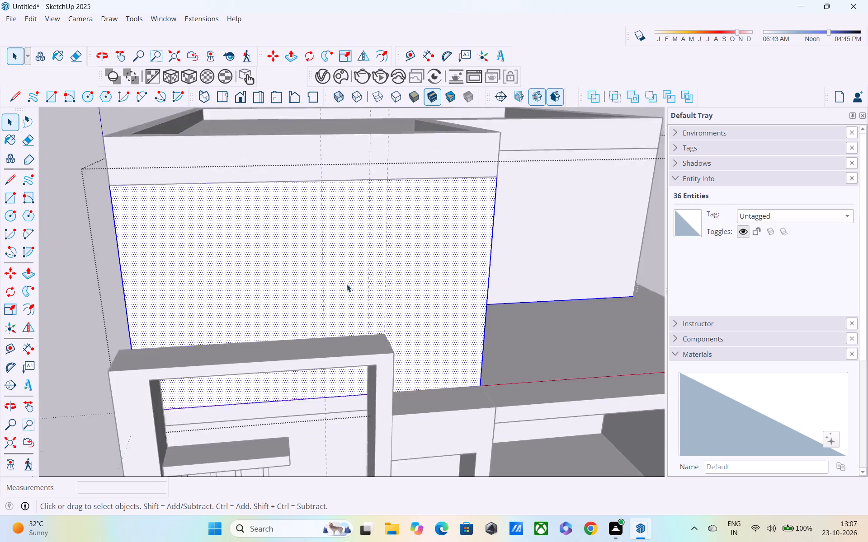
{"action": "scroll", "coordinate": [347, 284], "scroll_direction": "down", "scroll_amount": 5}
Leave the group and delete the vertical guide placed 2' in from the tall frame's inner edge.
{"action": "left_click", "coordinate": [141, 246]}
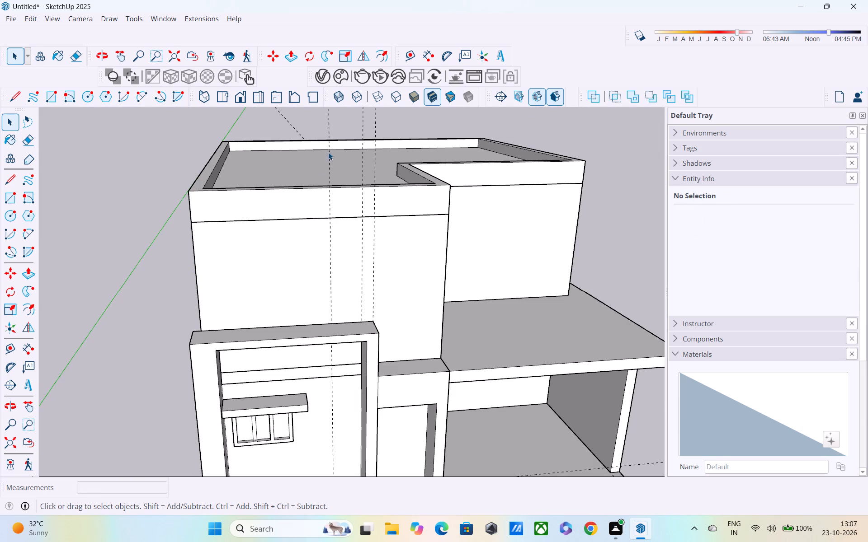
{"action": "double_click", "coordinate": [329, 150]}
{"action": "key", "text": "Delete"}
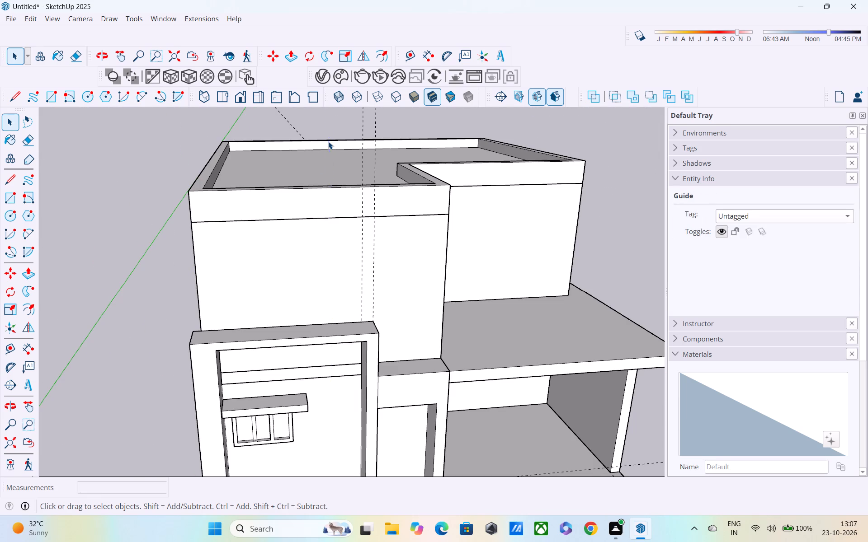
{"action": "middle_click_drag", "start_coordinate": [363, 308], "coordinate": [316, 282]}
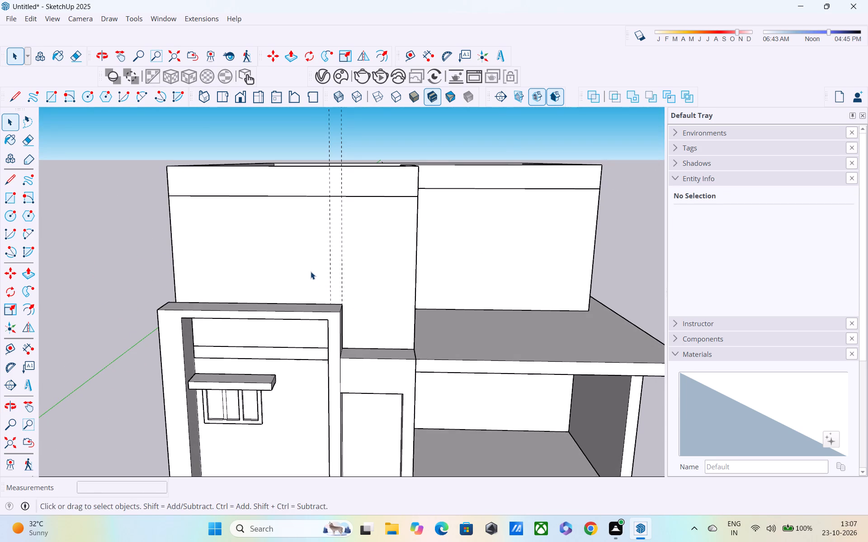
Place a vertical guide 2' from the guide along the tall frame's inner edge farther from the window, offset toward the window.
{"action": "key", "text": "t"}
{"action": "left_click", "coordinate": [328, 262]}
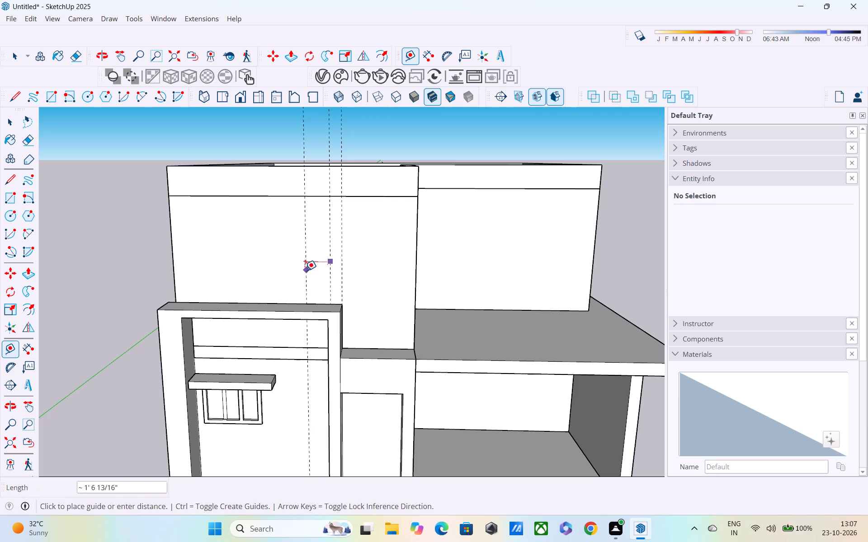
{"action": "middle_click_drag", "start_coordinate": [301, 270], "coordinate": [334, 225]}
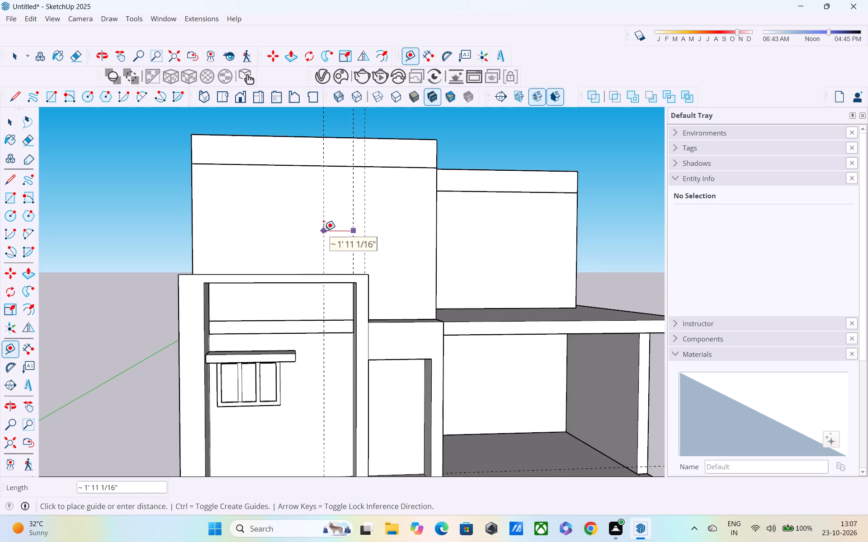
{"action": "type", "text": "2'"}
{"action": "key", "text": "Return"}
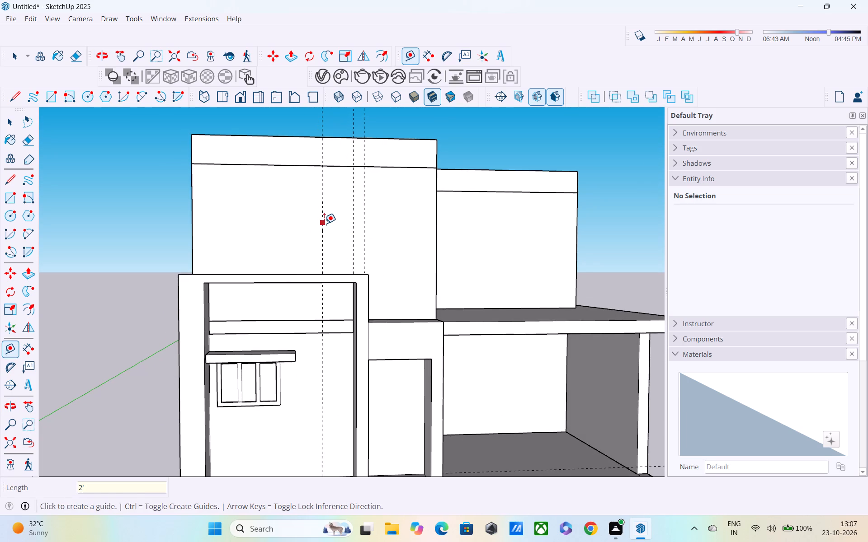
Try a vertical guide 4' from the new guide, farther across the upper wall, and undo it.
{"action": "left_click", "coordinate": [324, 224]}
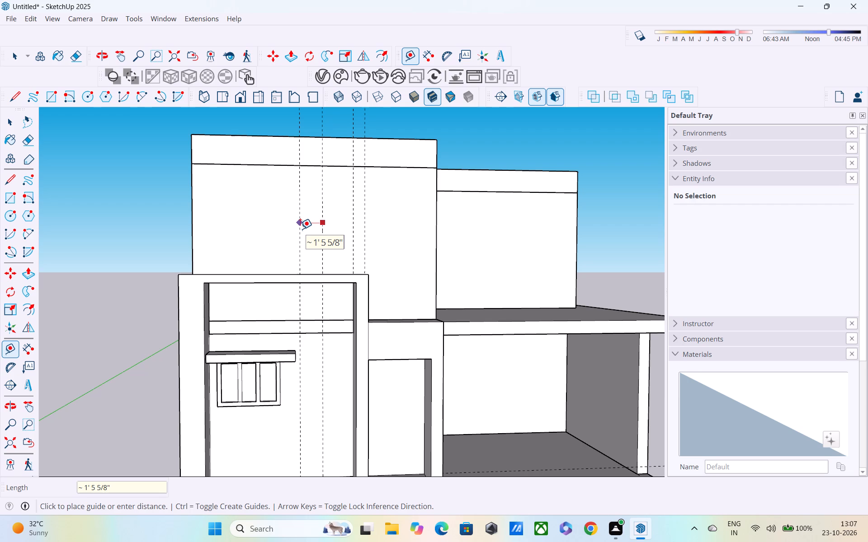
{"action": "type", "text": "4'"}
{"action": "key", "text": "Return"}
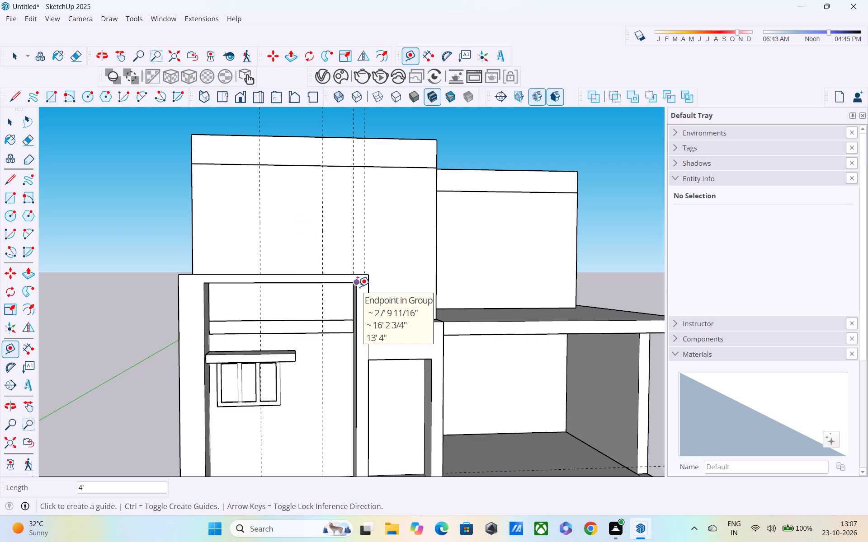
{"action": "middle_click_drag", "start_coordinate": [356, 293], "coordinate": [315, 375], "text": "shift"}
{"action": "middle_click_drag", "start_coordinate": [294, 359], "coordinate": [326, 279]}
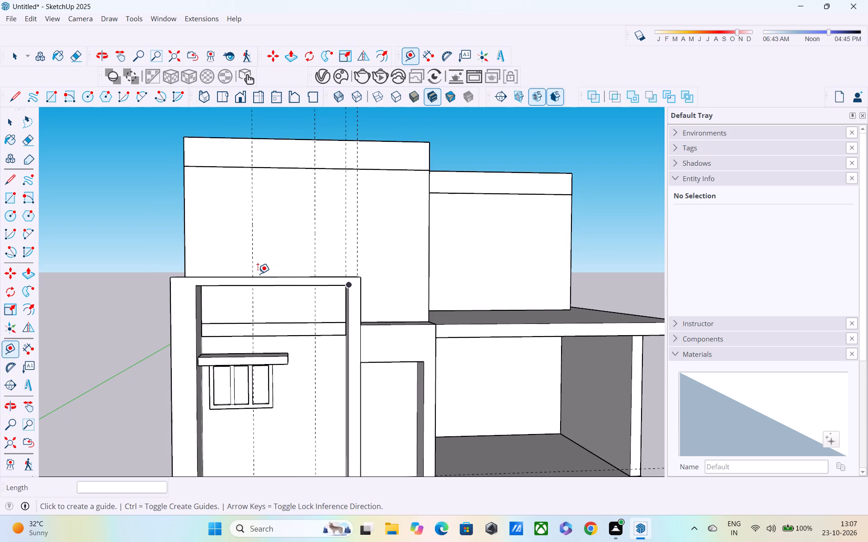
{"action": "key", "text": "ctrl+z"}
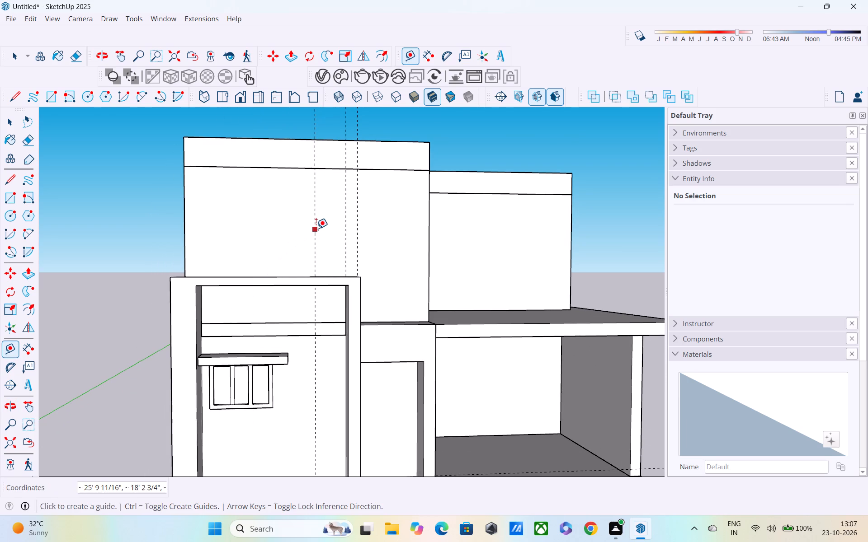
Place a vertical guide 3.5' from the new guide, farther across the upper wall above the three-pane window.
{"action": "left_click", "coordinate": [316, 229]}
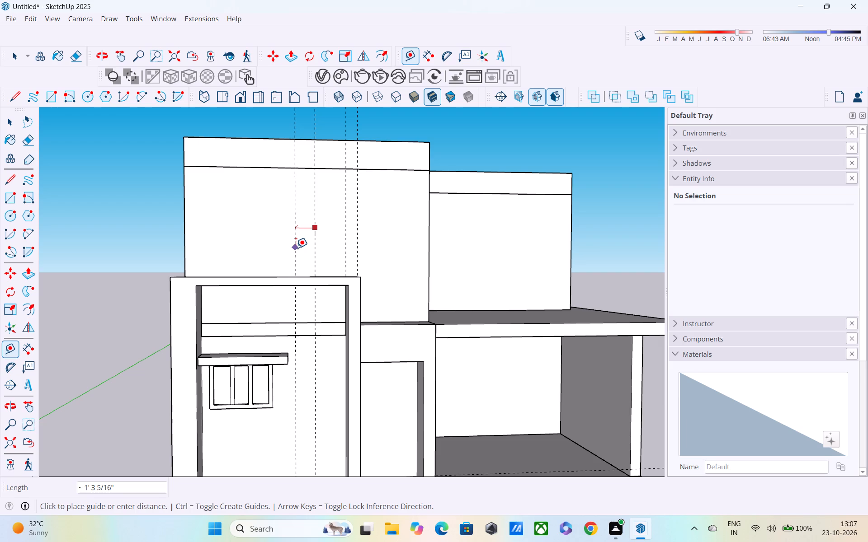
{"action": "type", "text": "3.5'"}
{"action": "key", "text": "Return"}
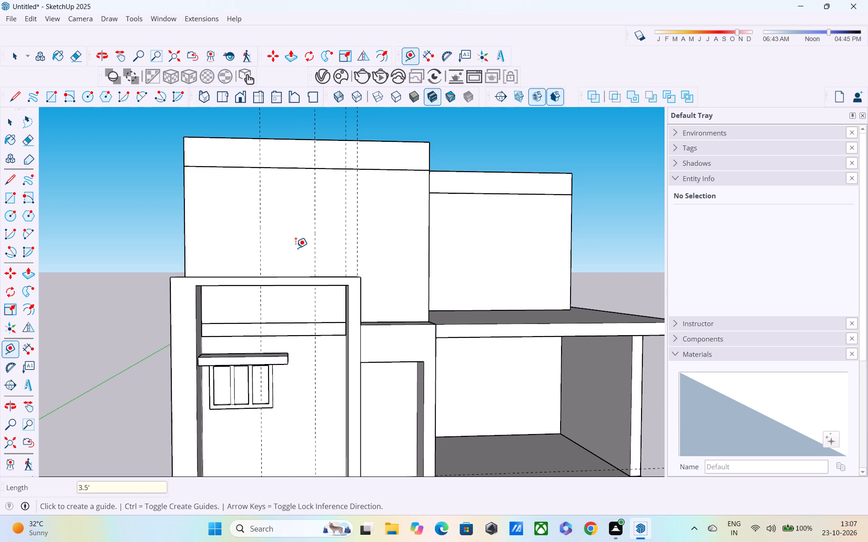
Place a horizontal guide on the upper wall 4' above the edge where it meets the tall frame's top.
{"action": "middle_click_drag", "start_coordinate": [348, 224], "coordinate": [334, 300]}
{"action": "scroll", "coordinate": [320, 255], "scroll_direction": "up", "scroll_amount": 1}
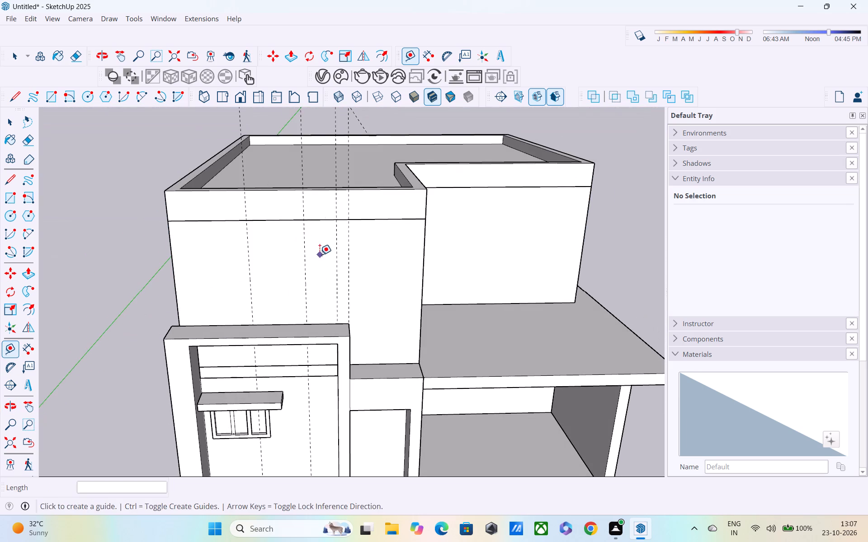
{"action": "middle_click_drag", "start_coordinate": [319, 254], "coordinate": [316, 210]}
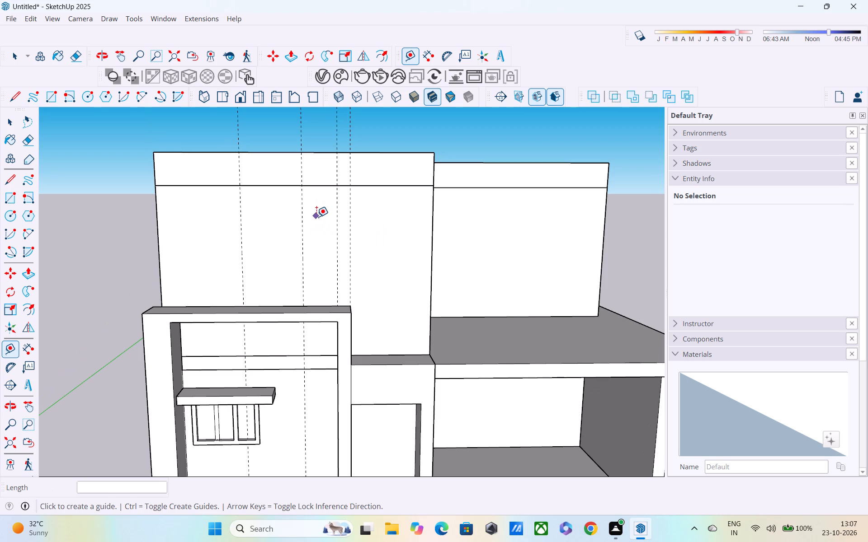
{"action": "middle_click_drag", "start_coordinate": [317, 227], "coordinate": [322, 286], "text": "shift"}
{"action": "scroll", "coordinate": [308, 343], "scroll_direction": "up", "scroll_amount": 2}
{"action": "left_click", "coordinate": [288, 367]}
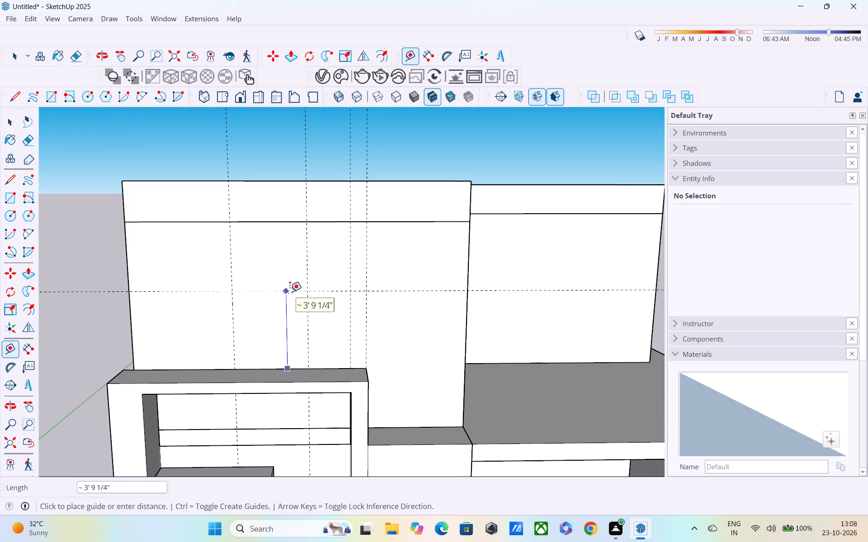
{"action": "key", "text": "3"}
{"action": "key", "text": "bracketright"}
{"action": "key", "text": "BackSpace"}
{"action": "key", "text": "BackSpace"}
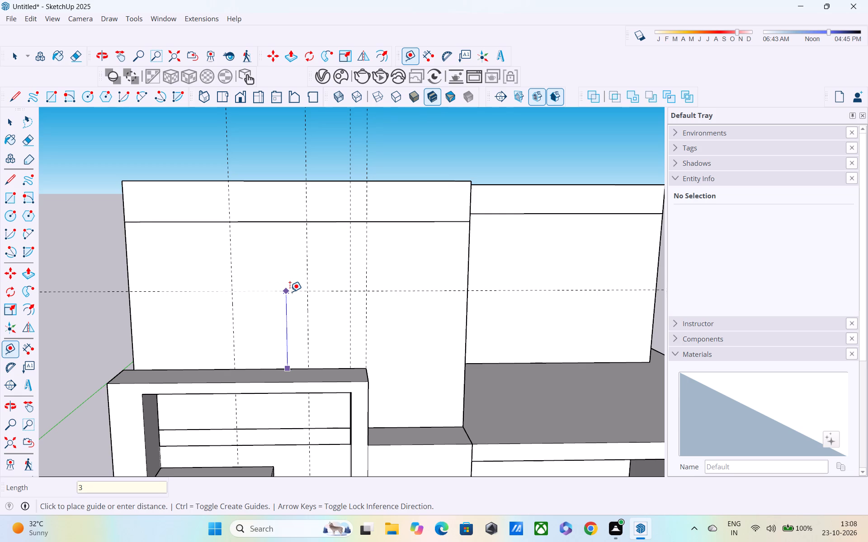
{"action": "type", "text": "4'"}
{"action": "key", "text": "Return"}
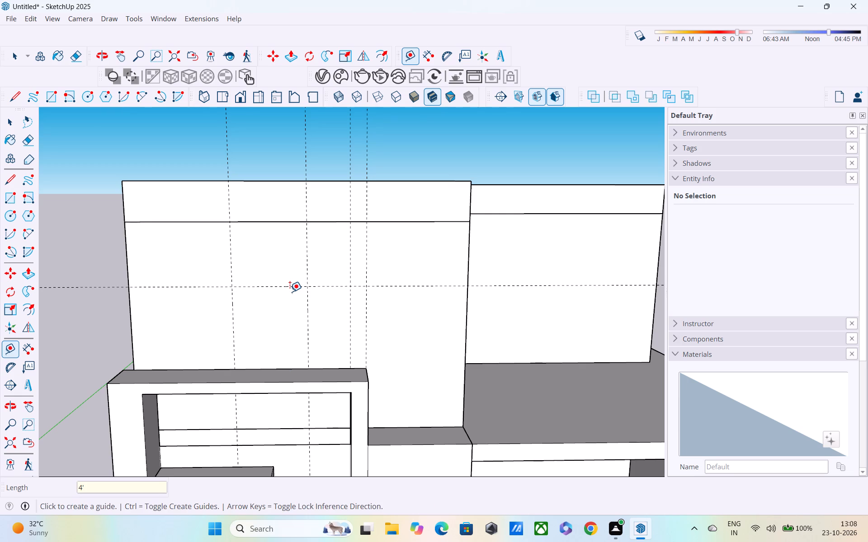
Place a second horizontal guide on the upper wall 3" above the edge where it meets the tall frame's top.
{"action": "left_click", "coordinate": [292, 367]}
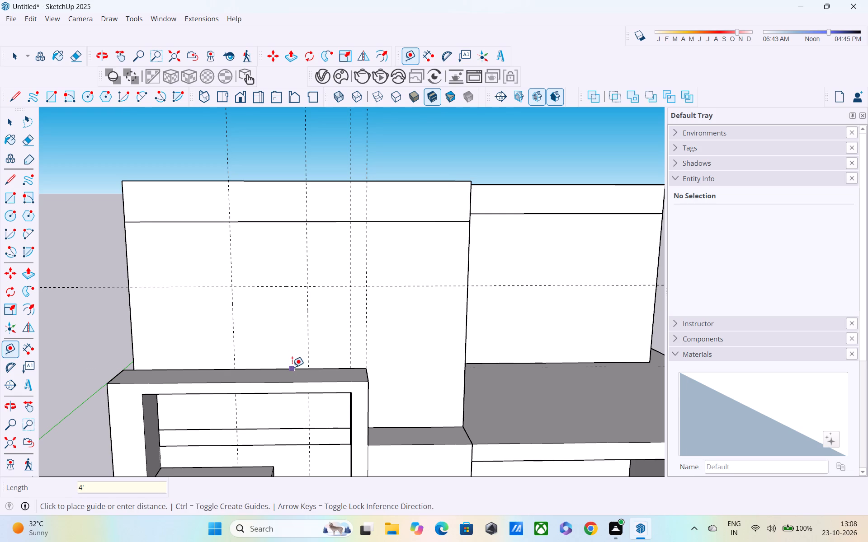
{"action": "left_click_drag", "start_coordinate": [295, 360], "coordinate": [300, 364]}
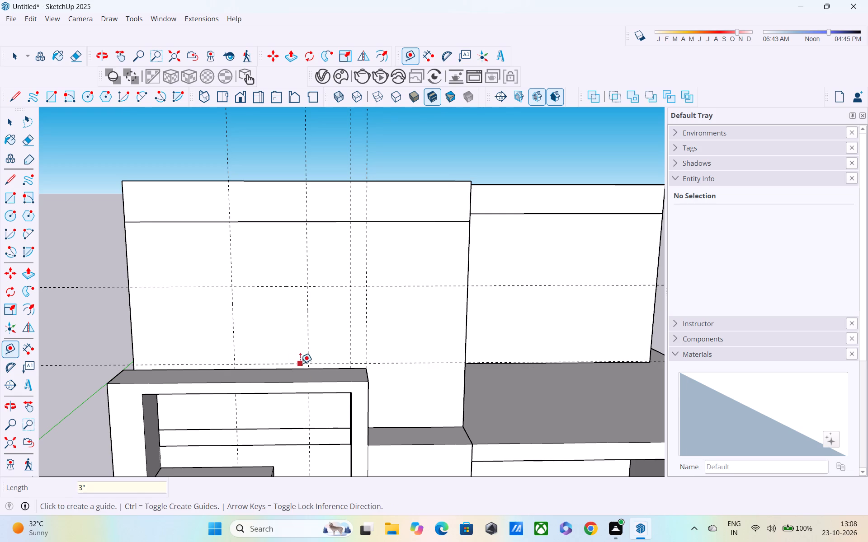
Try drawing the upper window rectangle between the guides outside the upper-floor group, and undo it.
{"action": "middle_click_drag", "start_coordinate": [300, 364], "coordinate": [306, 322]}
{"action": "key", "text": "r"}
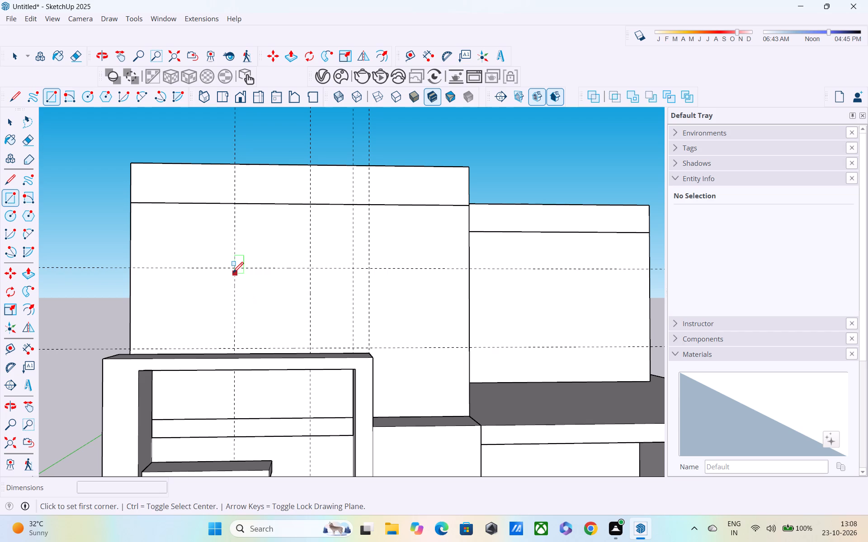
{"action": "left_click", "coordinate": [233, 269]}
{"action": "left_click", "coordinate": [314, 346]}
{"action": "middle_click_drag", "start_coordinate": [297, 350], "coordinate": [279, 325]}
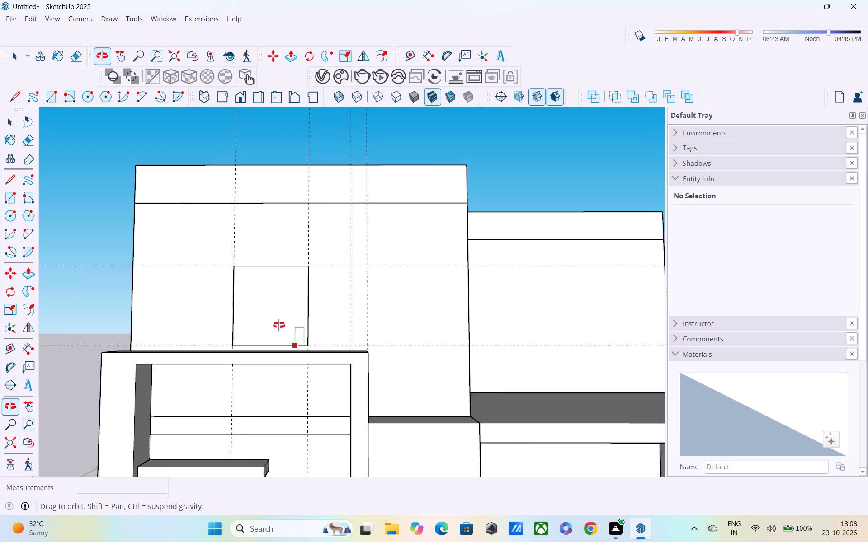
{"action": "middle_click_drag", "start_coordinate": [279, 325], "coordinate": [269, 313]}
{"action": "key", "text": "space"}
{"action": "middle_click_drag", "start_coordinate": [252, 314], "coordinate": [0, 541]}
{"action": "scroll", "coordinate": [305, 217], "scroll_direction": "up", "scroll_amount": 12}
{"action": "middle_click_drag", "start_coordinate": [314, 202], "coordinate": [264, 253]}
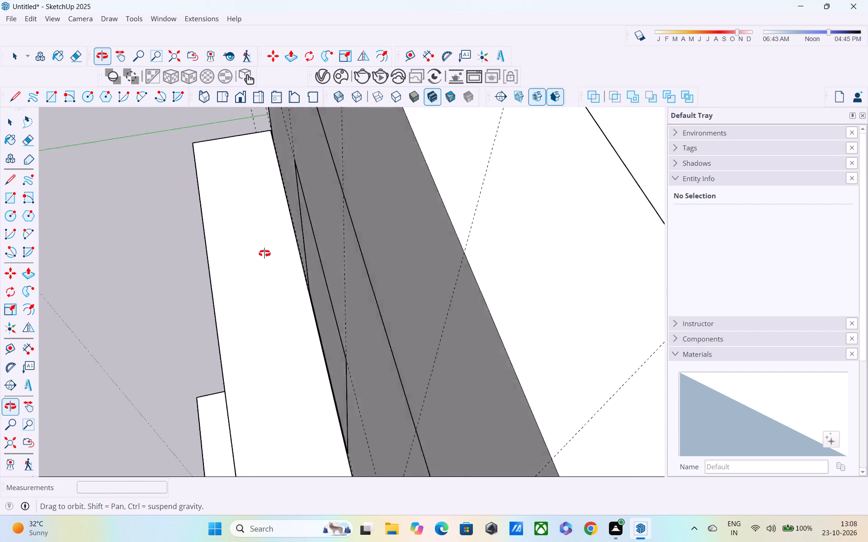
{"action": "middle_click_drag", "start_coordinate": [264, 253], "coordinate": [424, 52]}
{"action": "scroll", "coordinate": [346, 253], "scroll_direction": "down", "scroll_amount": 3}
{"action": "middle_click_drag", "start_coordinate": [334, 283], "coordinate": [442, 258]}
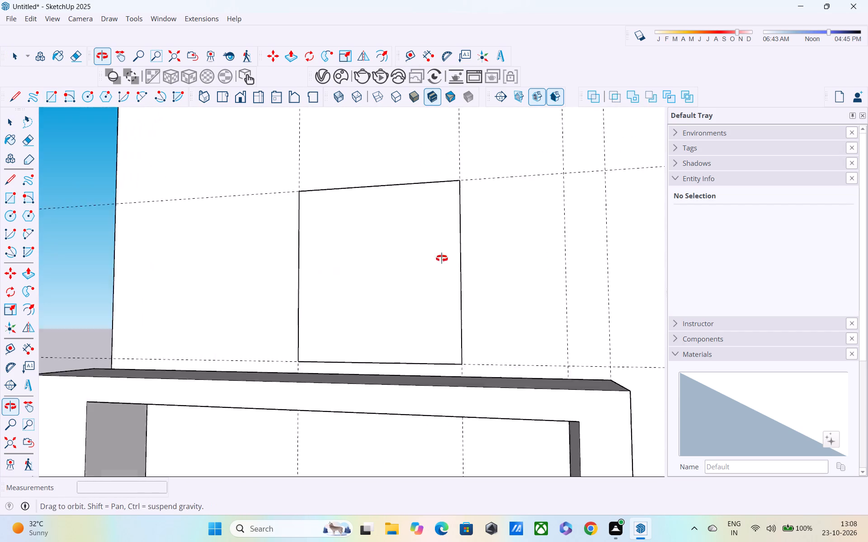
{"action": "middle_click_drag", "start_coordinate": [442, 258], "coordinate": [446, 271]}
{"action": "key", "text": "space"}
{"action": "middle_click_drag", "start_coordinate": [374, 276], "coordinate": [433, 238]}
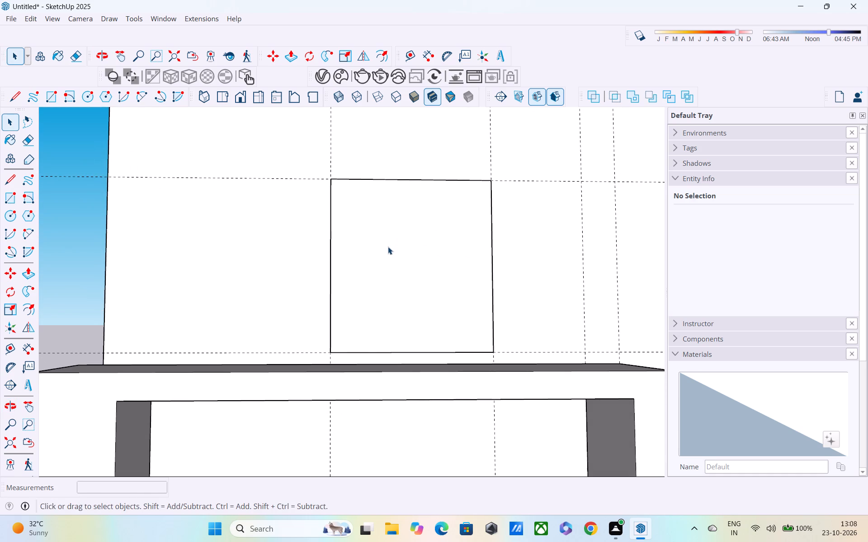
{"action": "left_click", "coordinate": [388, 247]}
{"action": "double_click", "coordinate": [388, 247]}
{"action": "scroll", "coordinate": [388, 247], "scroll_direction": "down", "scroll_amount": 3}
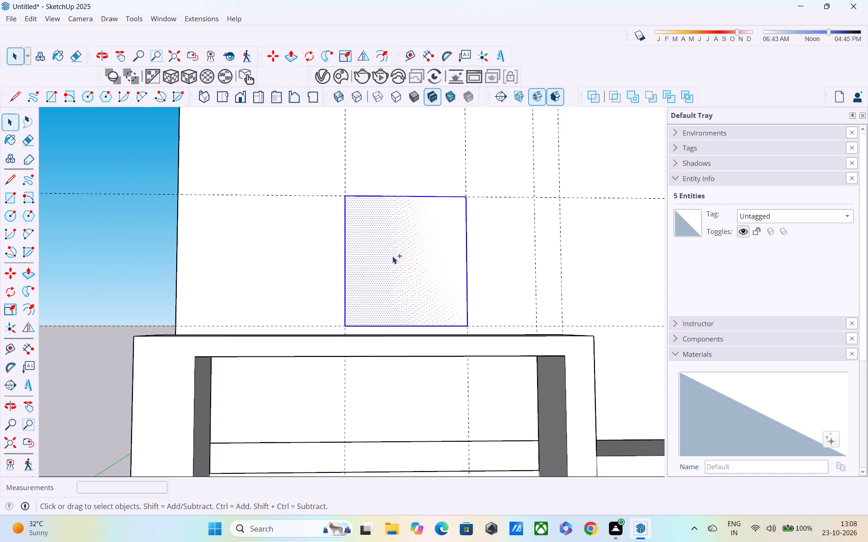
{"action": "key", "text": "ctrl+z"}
Open the upper-floor group and draw the window rectangle on its front wall between the two vertical and two horizontal guides.
{"action": "key", "text": "space"}
{"action": "triple_click", "coordinate": [395, 259]}
{"action": "left_click", "coordinate": [395, 259]}
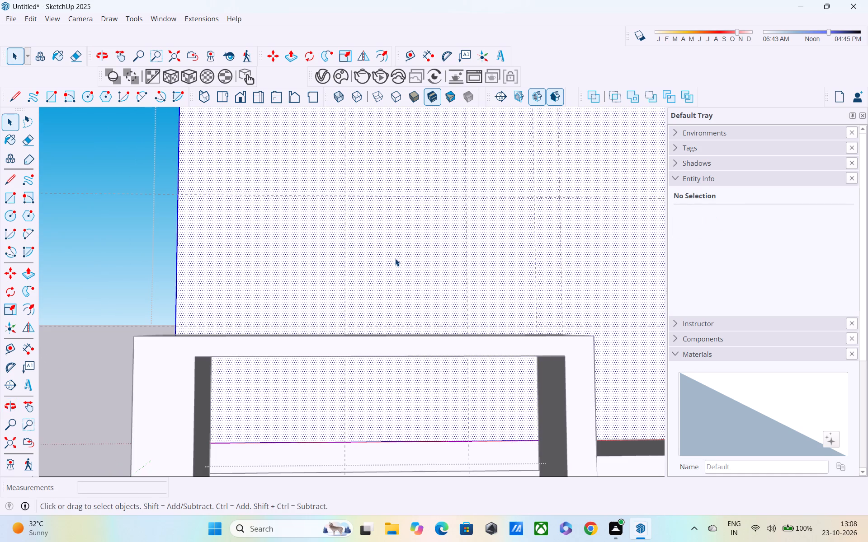
{"action": "middle_click_drag", "start_coordinate": [399, 258], "coordinate": [406, 329]}
{"action": "left_click", "coordinate": [143, 218]}
{"action": "triple_click", "coordinate": [280, 258]}
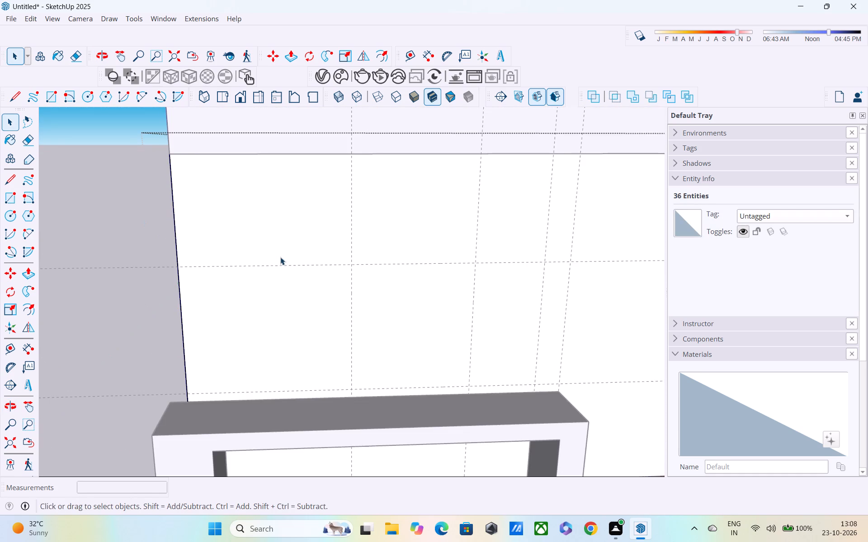
{"action": "left_click", "coordinate": [118, 216]}
{"action": "double_click", "coordinate": [376, 251]}
{"action": "key", "text": "r"}
{"action": "left_click", "coordinate": [350, 267]}
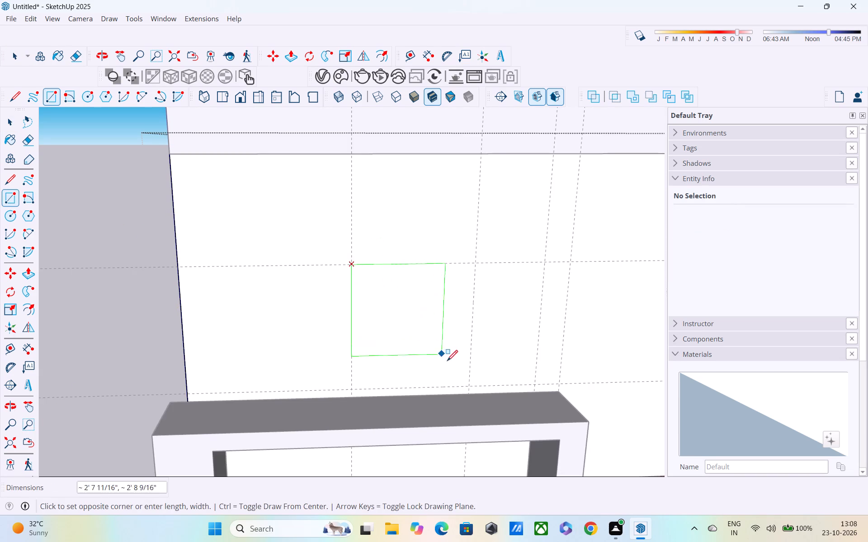
{"action": "left_click", "coordinate": [468, 386]}
{"action": "middle_click_drag", "start_coordinate": [438, 375], "coordinate": [386, 235]}
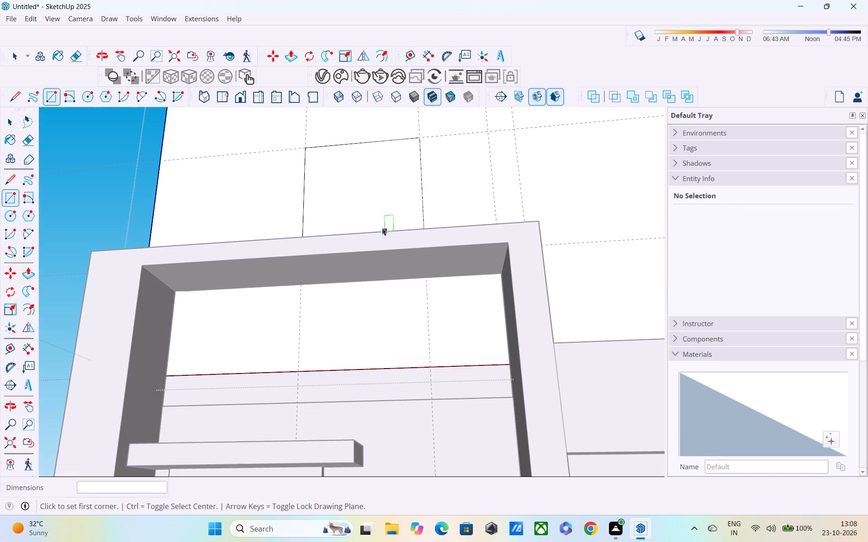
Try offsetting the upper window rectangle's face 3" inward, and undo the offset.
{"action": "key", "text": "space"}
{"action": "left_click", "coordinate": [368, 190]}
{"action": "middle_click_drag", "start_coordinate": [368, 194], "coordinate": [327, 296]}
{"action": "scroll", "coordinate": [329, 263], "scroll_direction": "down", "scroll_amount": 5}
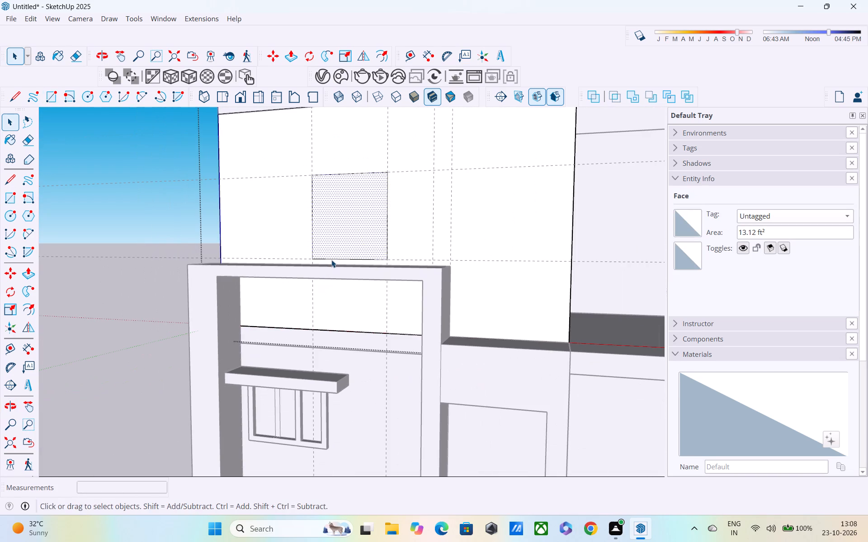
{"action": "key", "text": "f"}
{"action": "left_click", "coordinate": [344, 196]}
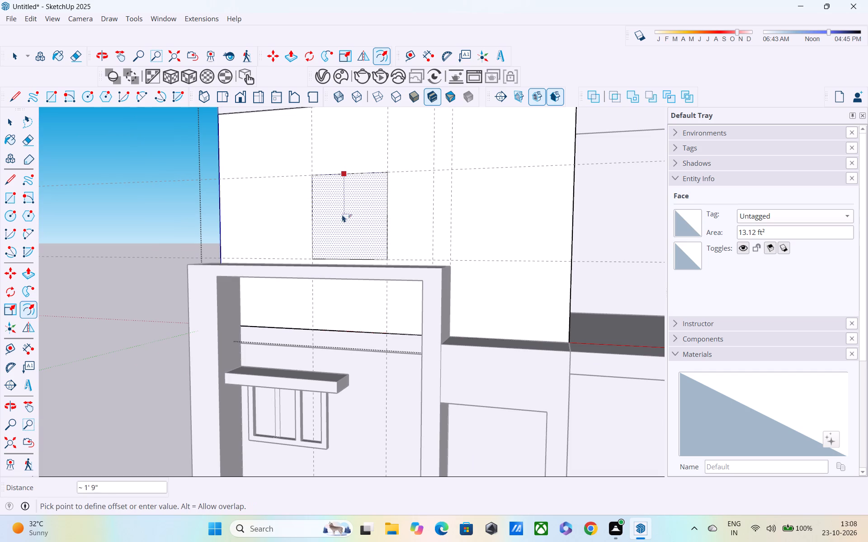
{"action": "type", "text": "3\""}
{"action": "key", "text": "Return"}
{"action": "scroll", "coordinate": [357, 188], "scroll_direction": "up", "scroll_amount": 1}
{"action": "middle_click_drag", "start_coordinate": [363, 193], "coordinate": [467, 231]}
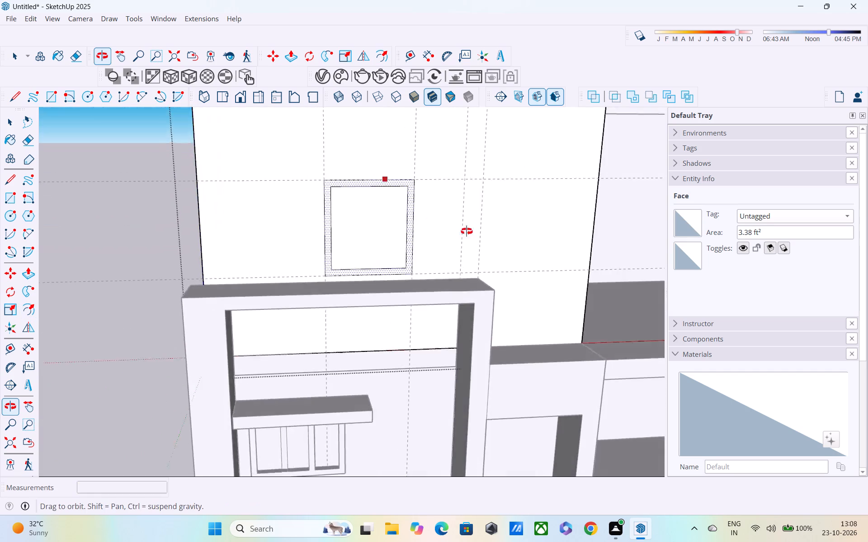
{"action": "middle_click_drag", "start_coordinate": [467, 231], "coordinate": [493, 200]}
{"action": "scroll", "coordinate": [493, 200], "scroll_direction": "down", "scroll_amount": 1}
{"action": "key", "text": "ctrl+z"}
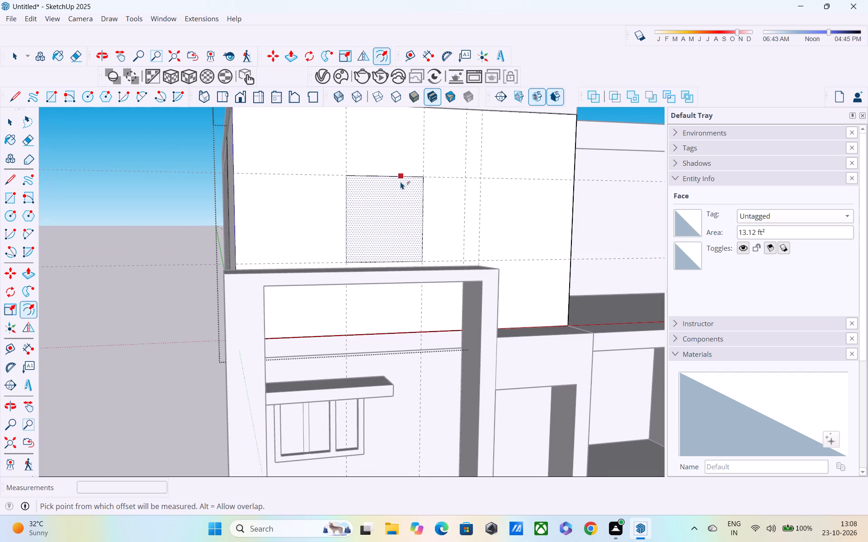
Offset the upper window rectangle's edges 2.5" inward to outline its frame.
{"action": "left_click", "coordinate": [401, 182]}
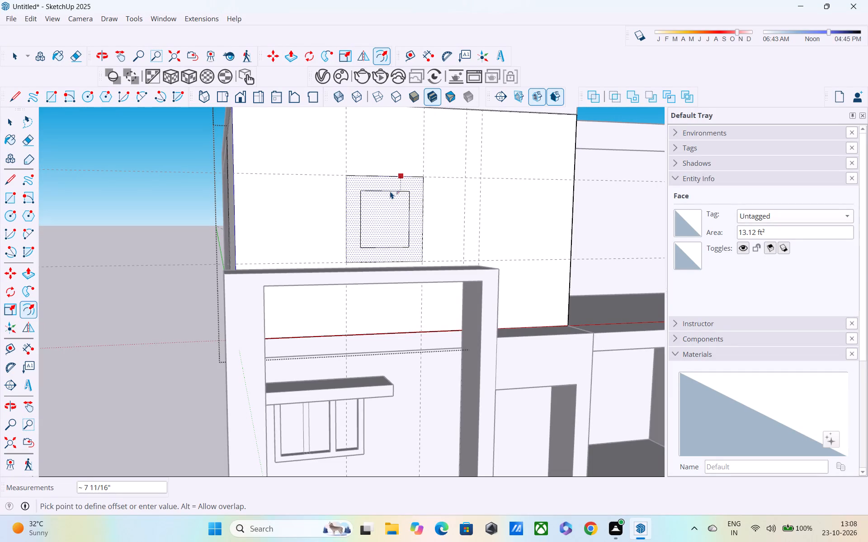
{"action": "type", "text": "2.5\""}
{"action": "key", "text": "Return"}
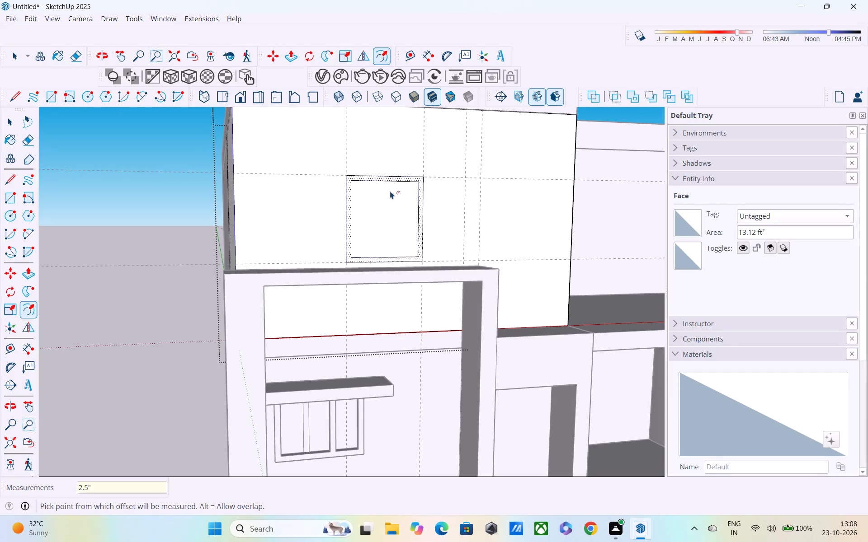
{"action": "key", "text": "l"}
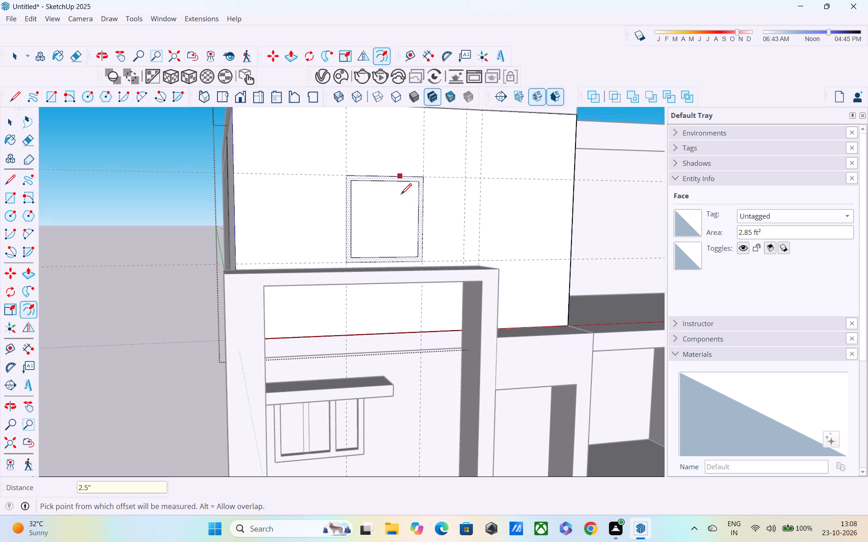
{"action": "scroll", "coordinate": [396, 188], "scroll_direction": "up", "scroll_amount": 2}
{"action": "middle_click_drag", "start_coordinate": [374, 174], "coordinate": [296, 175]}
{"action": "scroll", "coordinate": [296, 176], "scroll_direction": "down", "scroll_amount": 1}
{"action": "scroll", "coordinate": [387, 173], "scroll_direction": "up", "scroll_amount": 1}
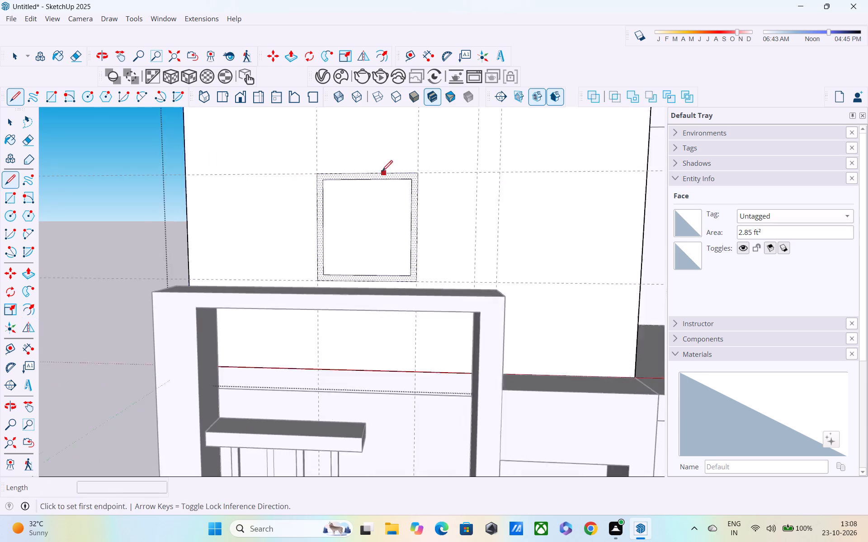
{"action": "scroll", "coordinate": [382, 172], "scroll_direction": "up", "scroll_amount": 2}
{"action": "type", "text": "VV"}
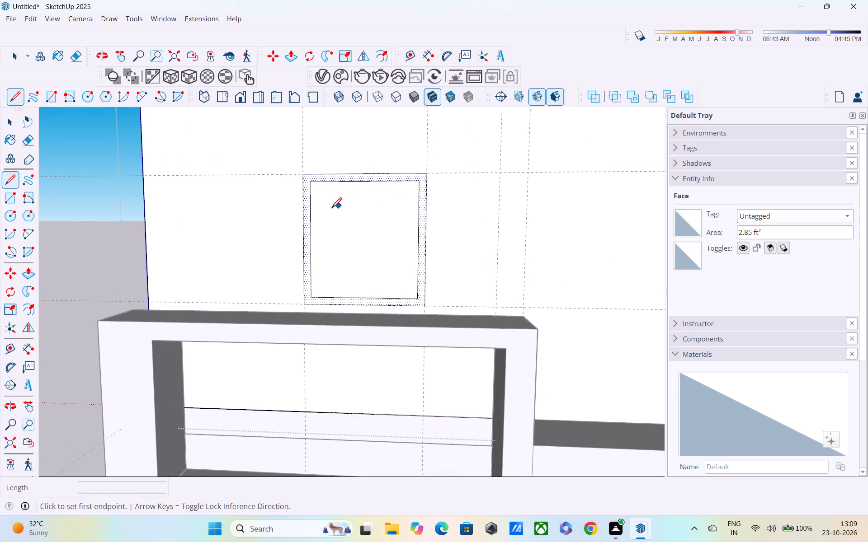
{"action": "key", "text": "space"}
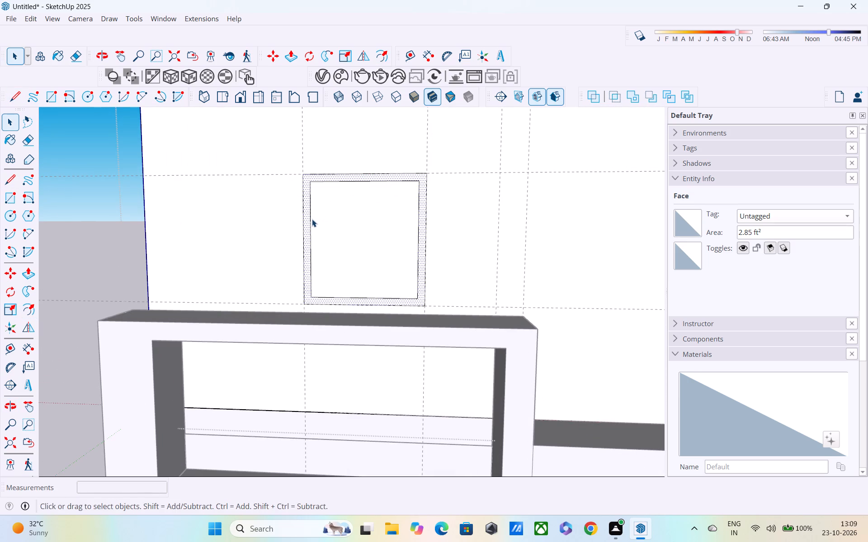
Copy the inner frame's left vertical edge 3' 1" across to its right side and divide the span into three equal panels.
{"action": "left_click", "coordinate": [310, 217]}
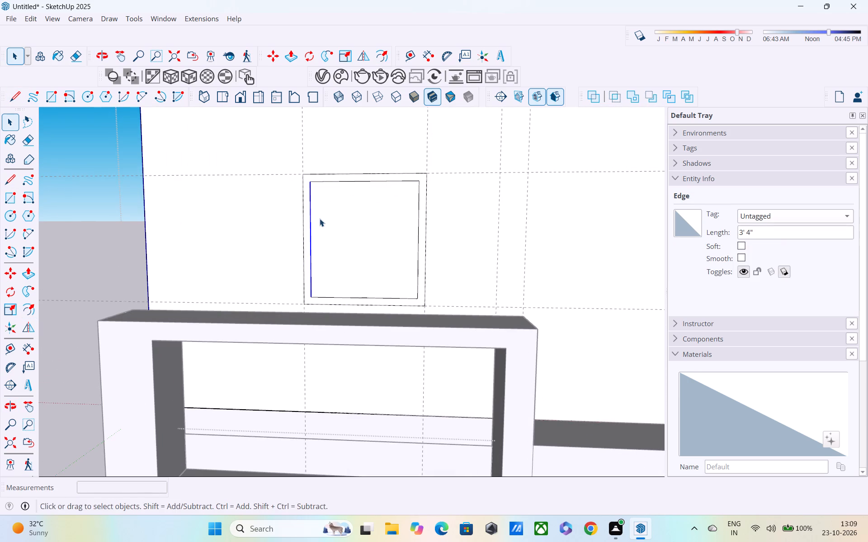
{"action": "key", "text": "m"}
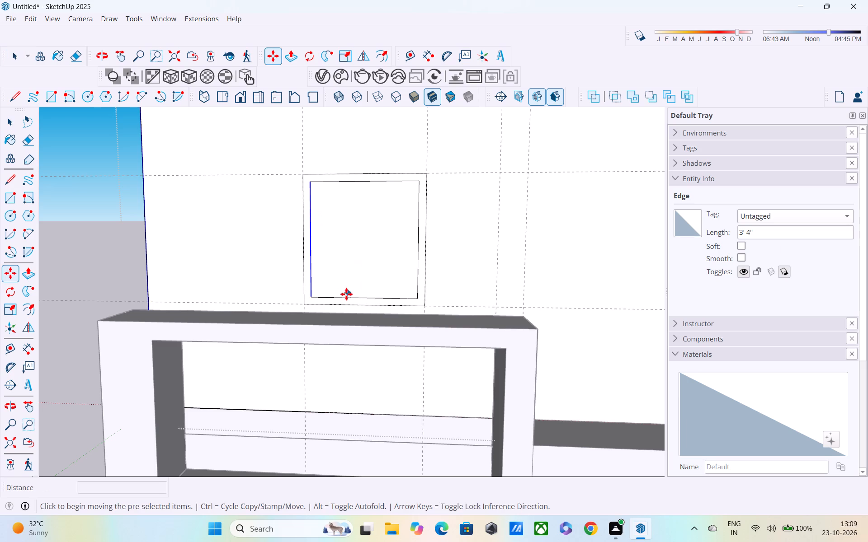
{"action": "left_click", "coordinate": [309, 299]}
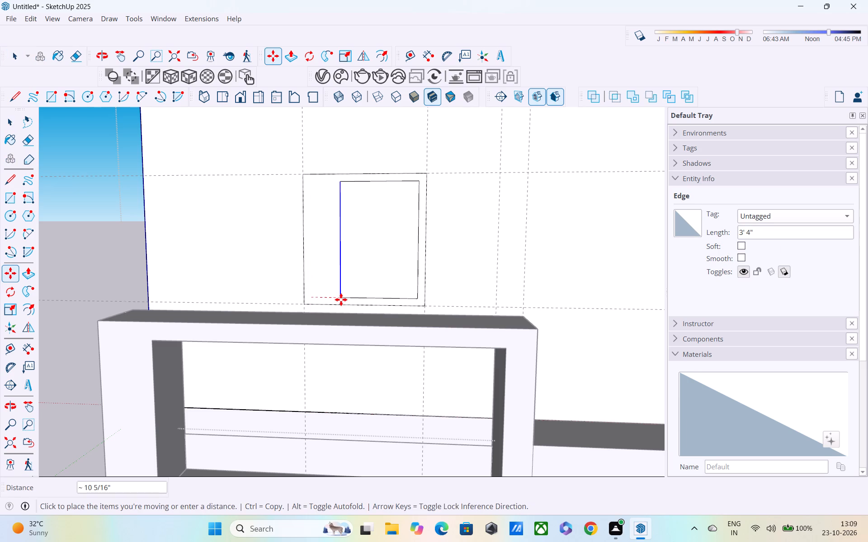
{"action": "left_click", "coordinate": [414, 300]}
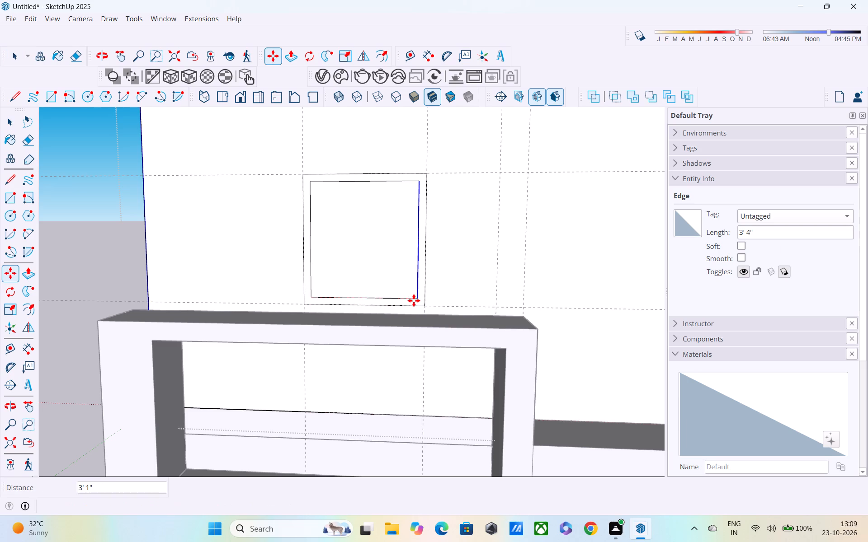
{"action": "type", "text": "/3"}
{"action": "key", "text": "Return"}
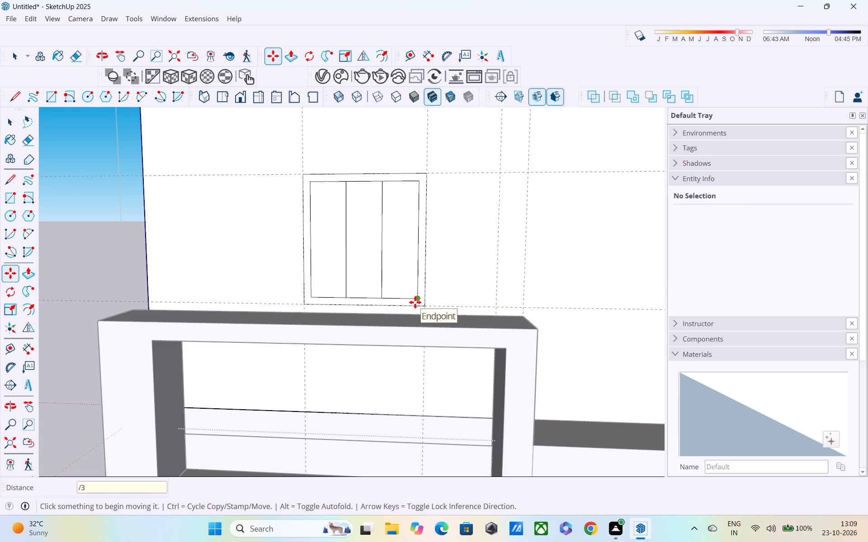
Copy the left divider line about 1.2" to the right, and copy that new line 2.5" back left to outline the first mullion.
{"action": "key", "text": "space"}
{"action": "left_click", "coordinate": [344, 255]}
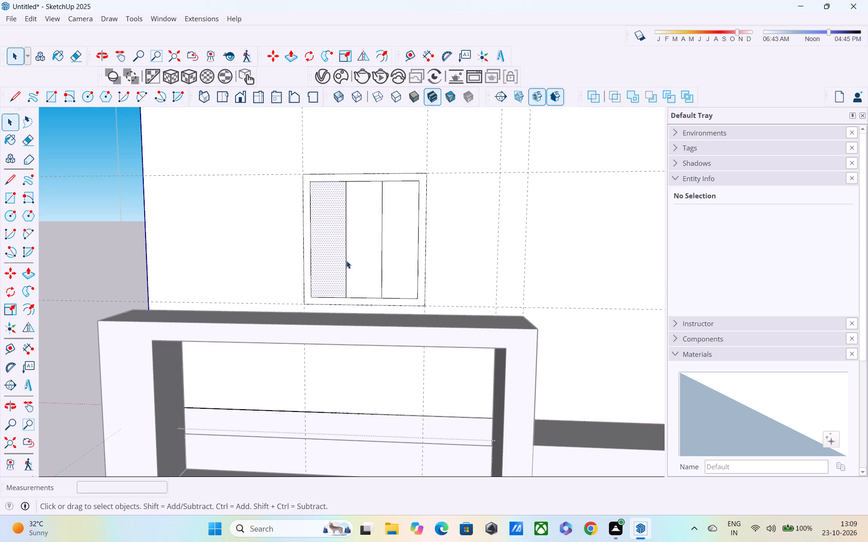
{"action": "left_click", "coordinate": [346, 261]}
{"action": "key", "text": "m"}
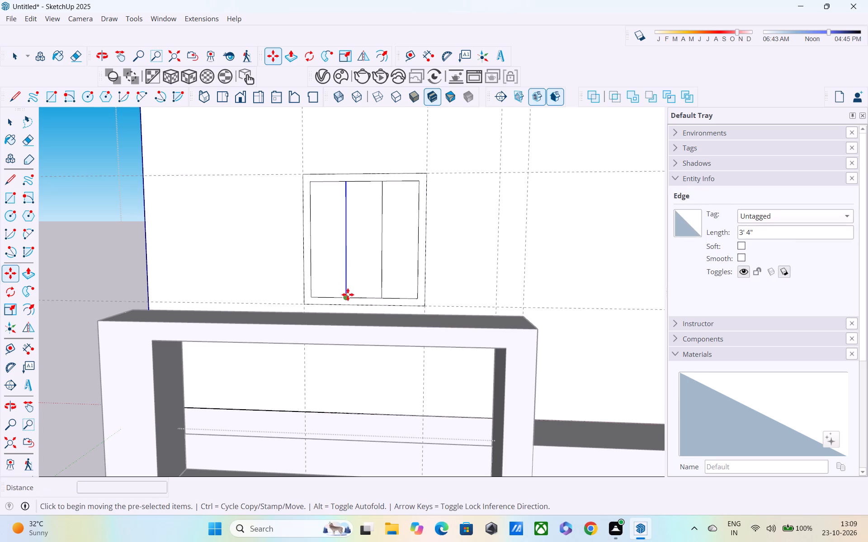
{"action": "left_click", "coordinate": [346, 298]}
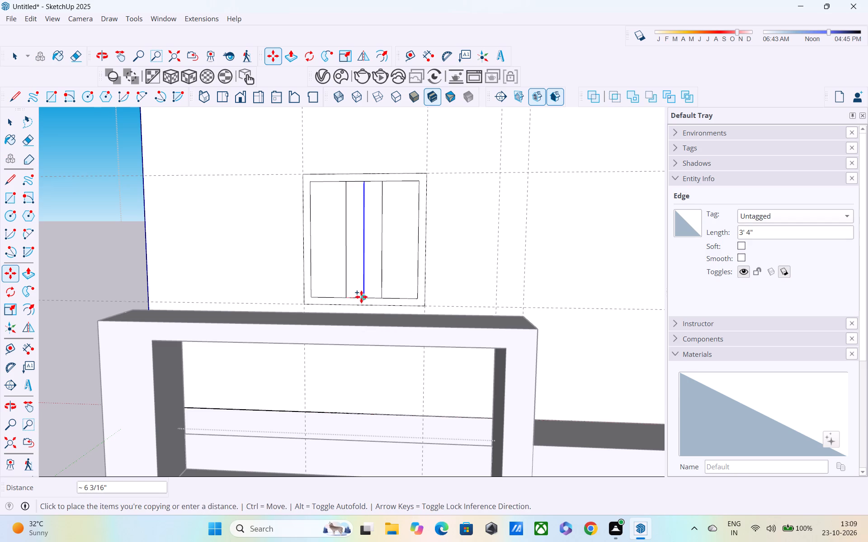
{"action": "scroll", "coordinate": [362, 294], "scroll_direction": "up", "scroll_amount": 2}
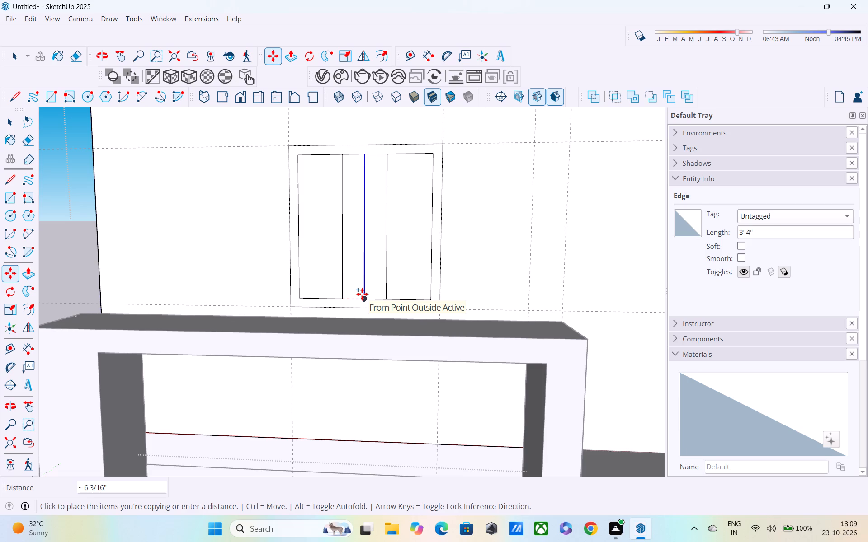
{"action": "type", "text": "1."}
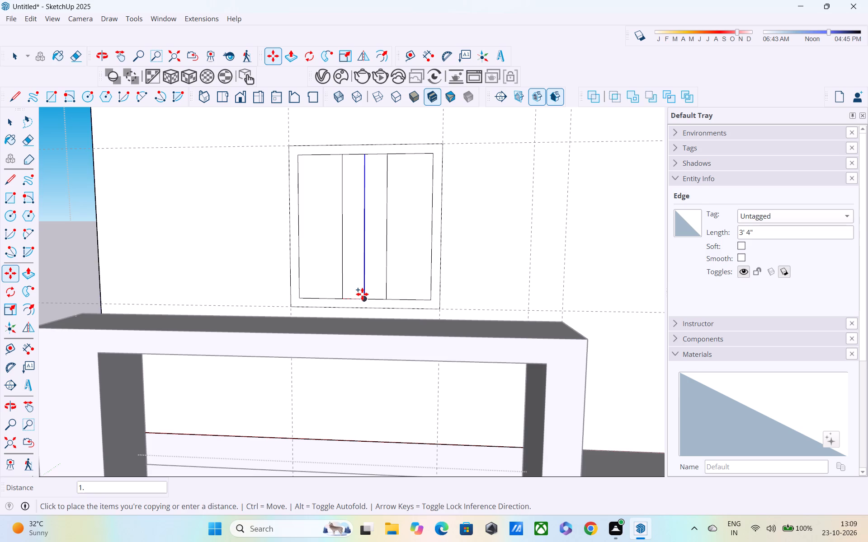
{"action": "type", "text": "2.5\""}
{"action": "key", "text": "Return"}
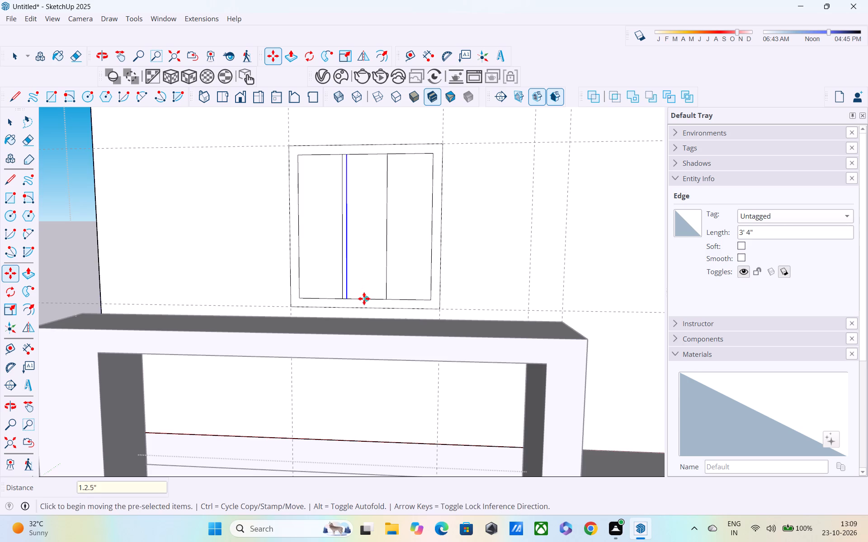
{"action": "scroll", "coordinate": [363, 290], "scroll_direction": "up", "scroll_amount": 5}
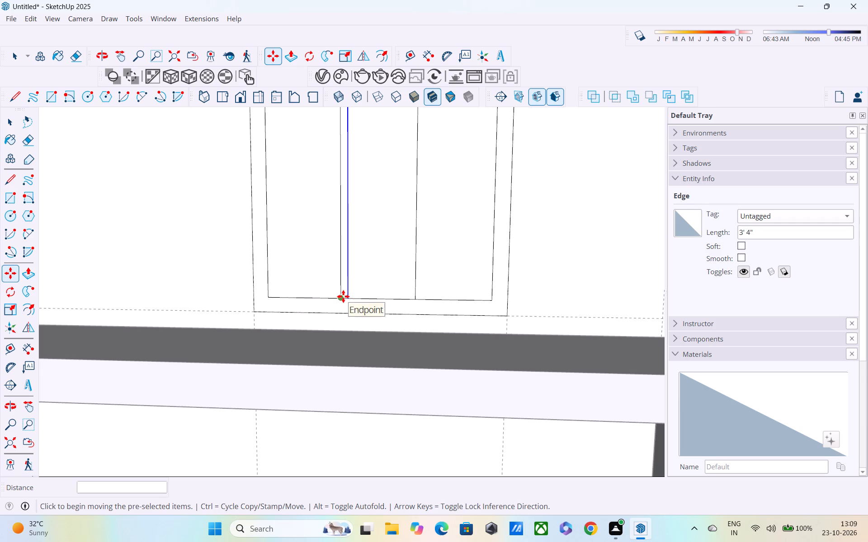
{"action": "left_click", "coordinate": [348, 296]}
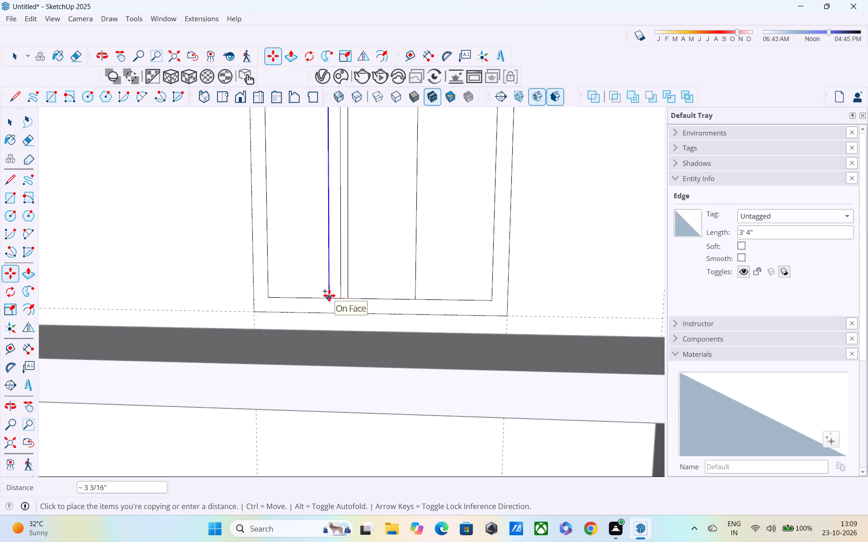
{"action": "type", "text": "2.5\""}
{"action": "key", "text": "Return"}
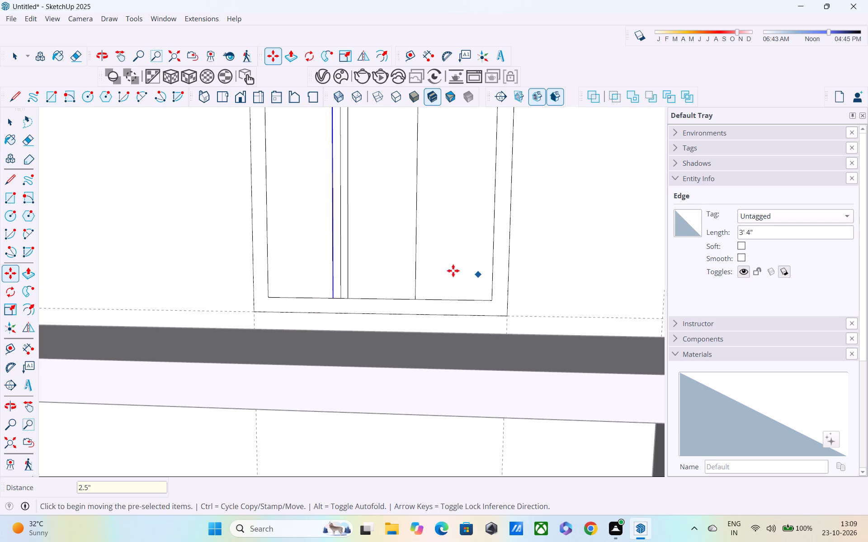
Copy the right divider line 1.25" to the right, and copy that new line 2.5" back left to outline the second mullion.
{"action": "key", "text": "space"}
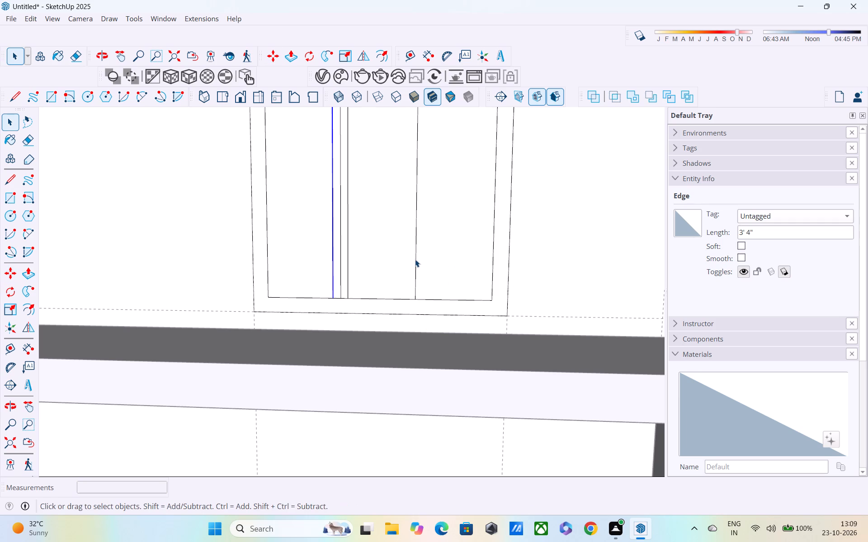
{"action": "left_click", "coordinate": [415, 259]}
{"action": "key", "text": "space"}
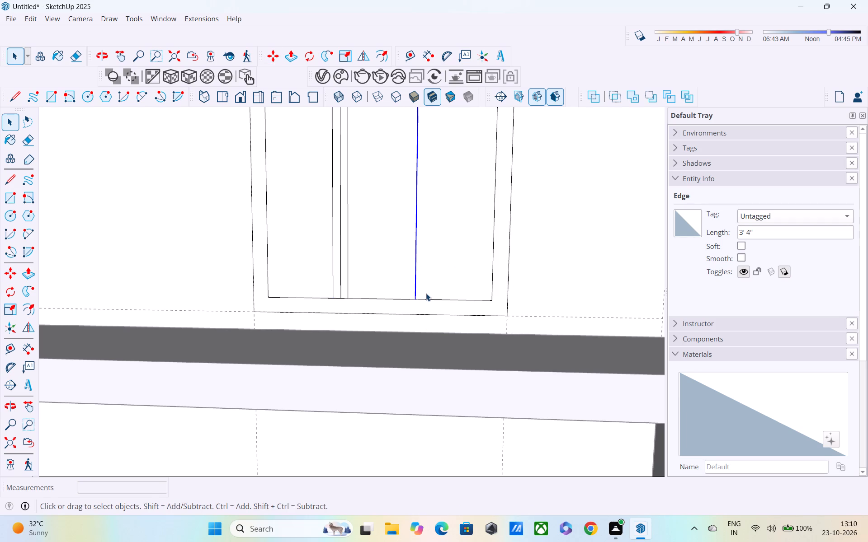
{"action": "key", "text": "m"}
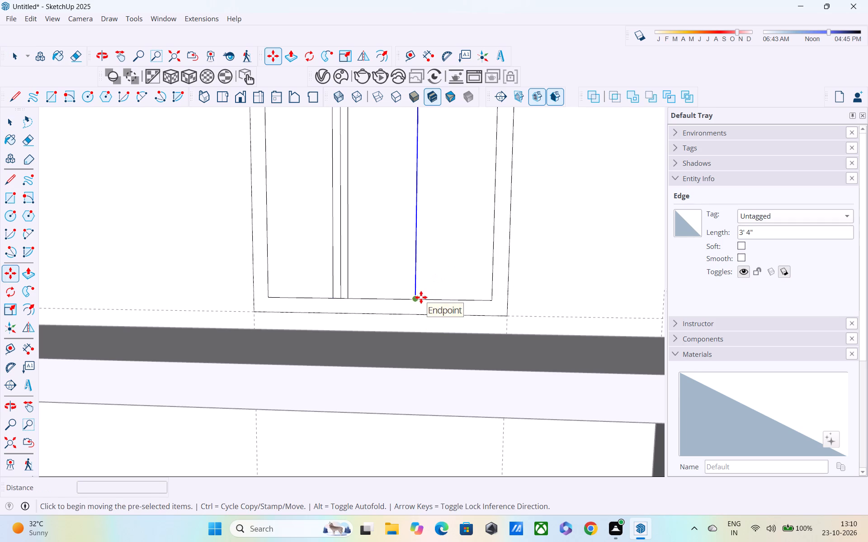
{"action": "left_click", "coordinate": [416, 298]}
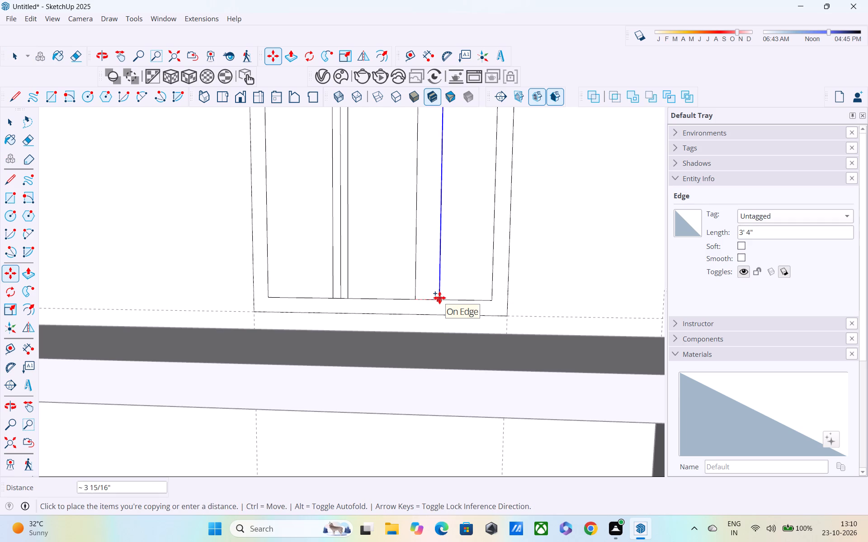
{"action": "type", "text": "1.25\""}
{"action": "key", "text": "Return"}
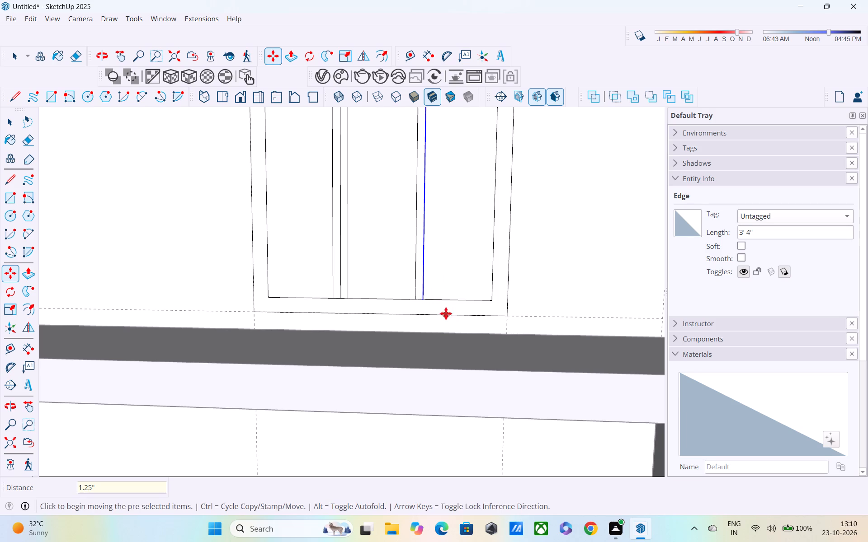
{"action": "left_click", "coordinate": [422, 294]}
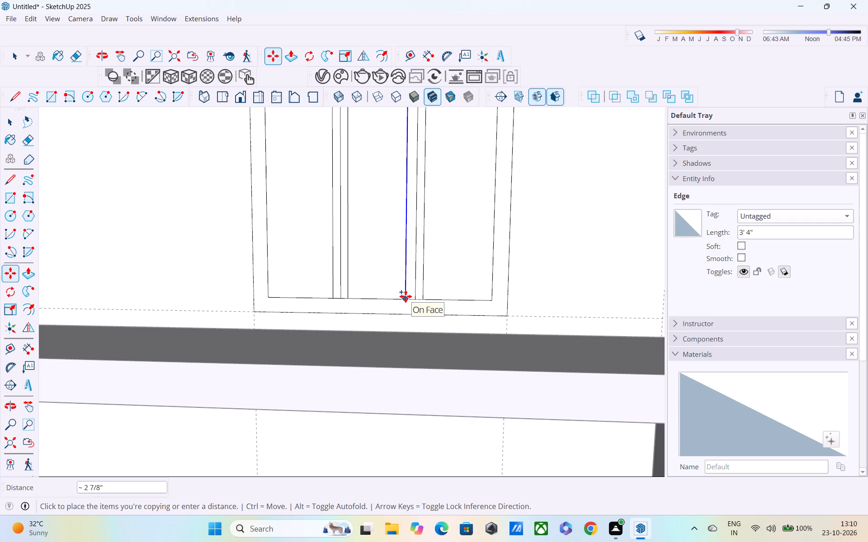
{"action": "type", "text": "2.5\""}
{"action": "key", "text": "Return"}
Delete the original centre line inside each of the two window mullions.
{"action": "scroll", "coordinate": [406, 296], "scroll_direction": "down", "scroll_amount": 6}
{"action": "middle_click_drag", "start_coordinate": [416, 285], "coordinate": [413, 319]}
{"action": "key", "text": "space"}
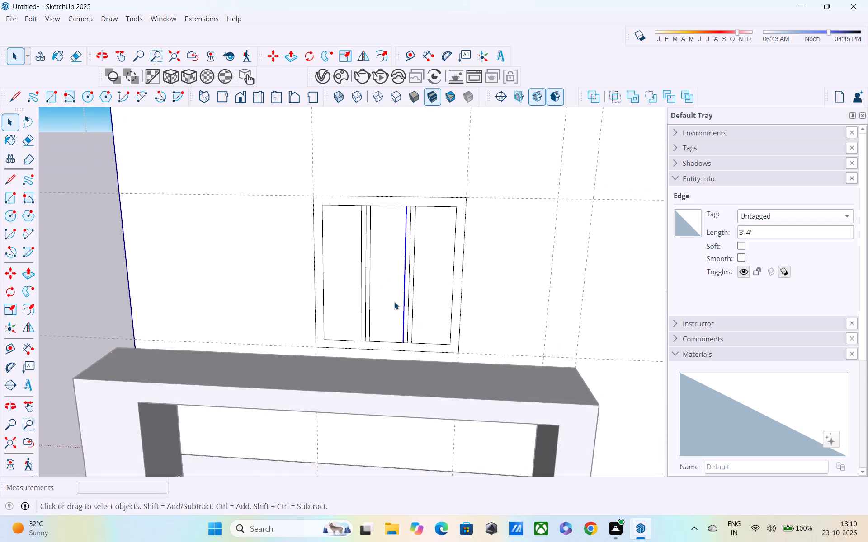
{"action": "scroll", "coordinate": [364, 235], "scroll_direction": "up", "scroll_amount": 5}
{"action": "left_click", "coordinate": [368, 234]}
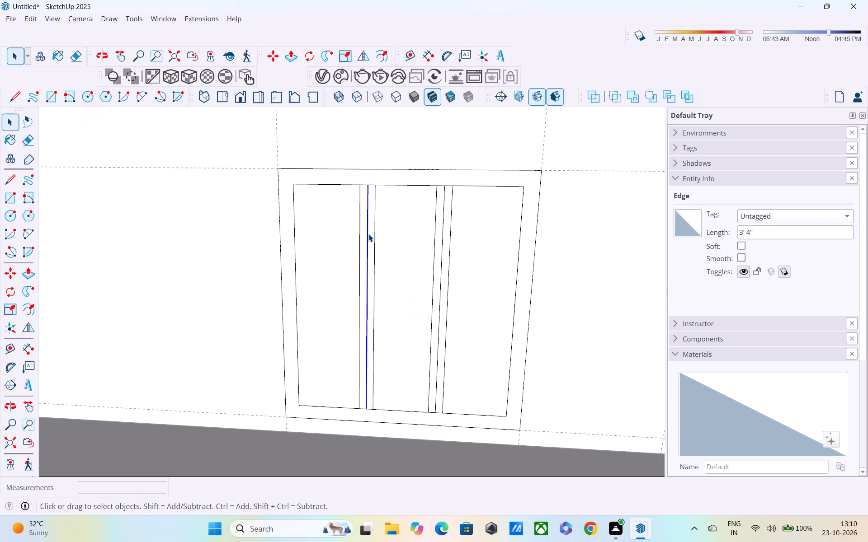
{"action": "key", "text": "Delete"}
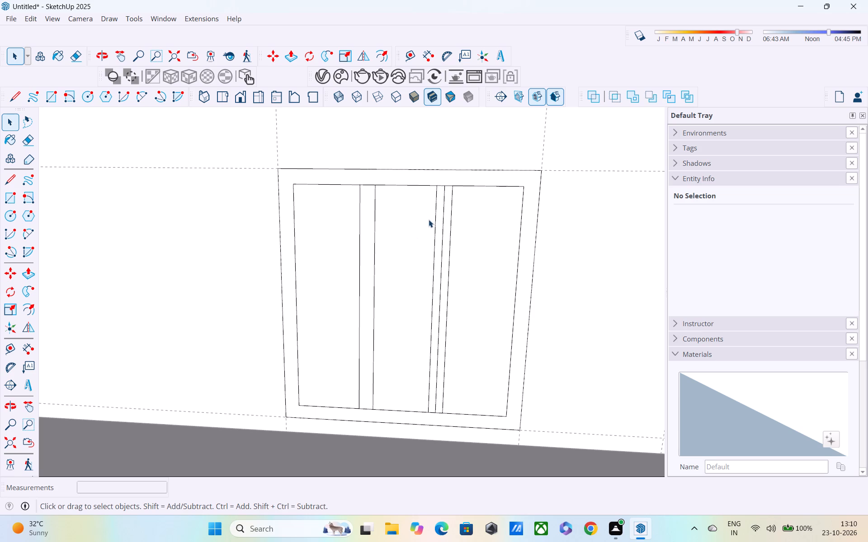
{"action": "left_click", "coordinate": [443, 222]}
{"action": "key", "text": "Delete"}
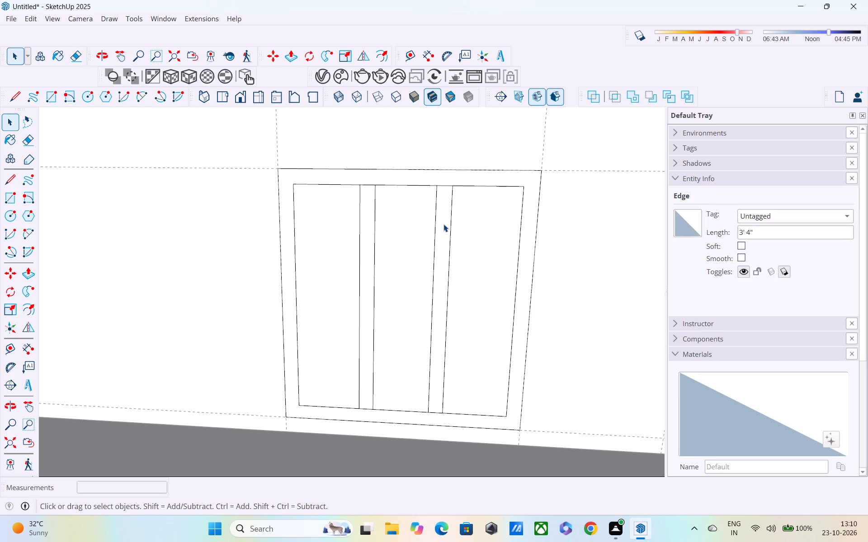
Erase the short edge segments at the top and bottom of both mullions so they merge with the outer window frame.
{"action": "key", "text": "e"}
{"action": "scroll", "coordinate": [367, 196], "scroll_direction": "up", "scroll_amount": 3}
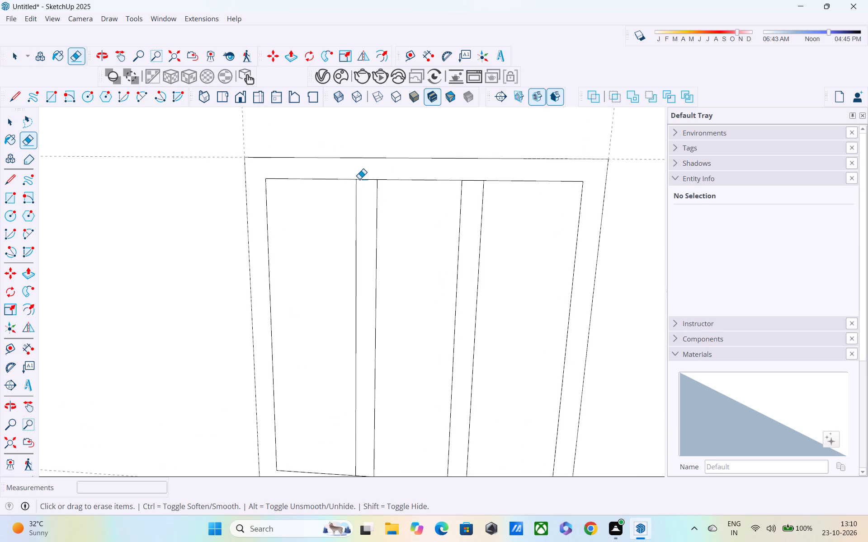
{"action": "scroll", "coordinate": [359, 178], "scroll_direction": "up", "scroll_amount": 4}
{"action": "left_click_drag", "start_coordinate": [374, 172], "coordinate": [368, 188]}
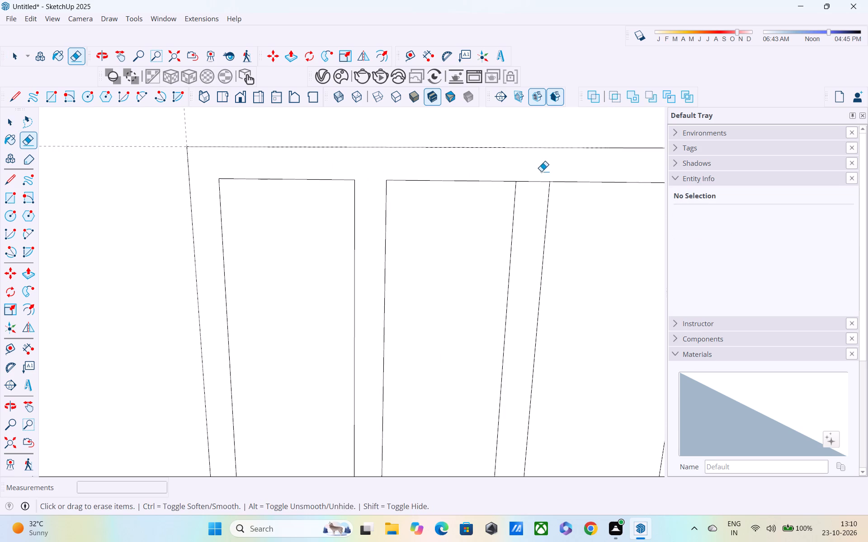
{"action": "left_click_drag", "start_coordinate": [538, 172], "coordinate": [534, 207]}
{"action": "scroll", "coordinate": [534, 207], "scroll_direction": "down", "scroll_amount": 4}
{"action": "middle_click_drag", "start_coordinate": [524, 241], "coordinate": [523, 74]}
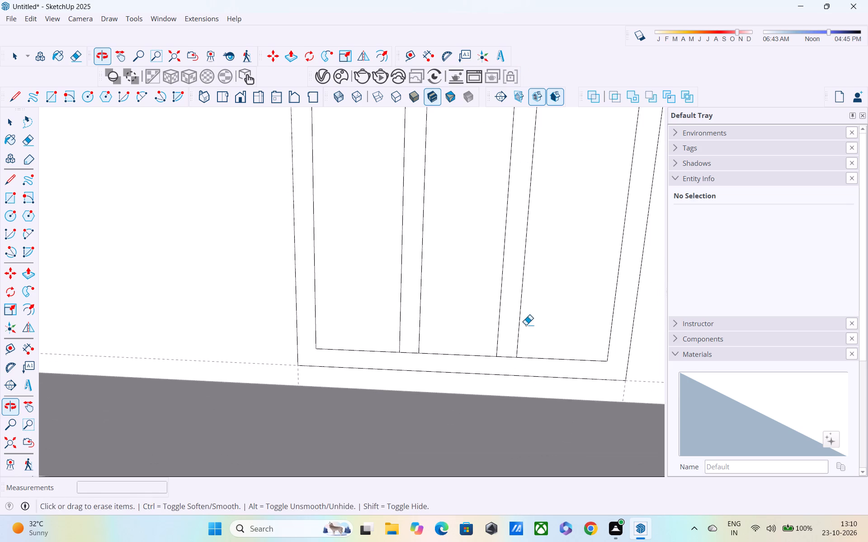
{"action": "scroll", "coordinate": [516, 345], "scroll_direction": "up", "scroll_amount": 2}
{"action": "middle_click_drag", "start_coordinate": [500, 369], "coordinate": [500, 314]}
{"action": "scroll", "coordinate": [500, 347], "scroll_direction": "up", "scroll_amount": 4}
{"action": "left_click_drag", "start_coordinate": [507, 350], "coordinate": [507, 382]}
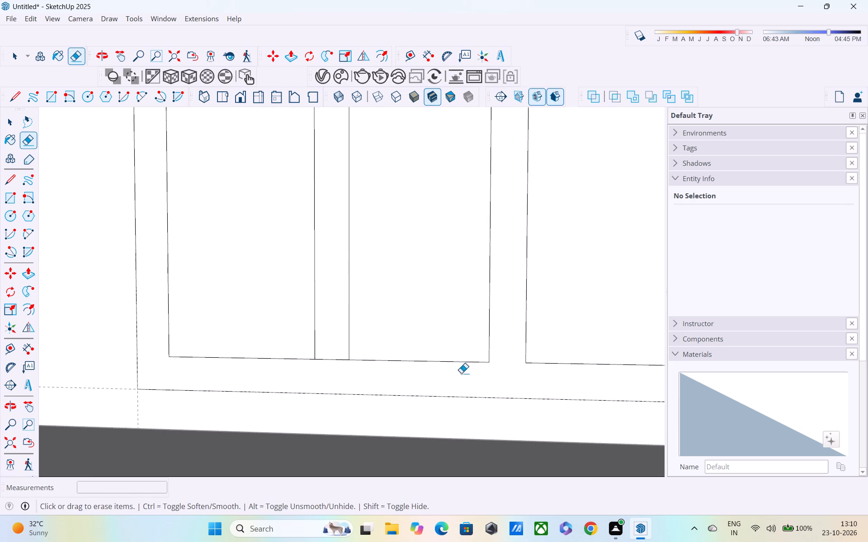
{"action": "left_click_drag", "start_coordinate": [339, 351], "coordinate": [337, 374]}
{"action": "scroll", "coordinate": [335, 361], "scroll_direction": "down", "scroll_amount": 8}
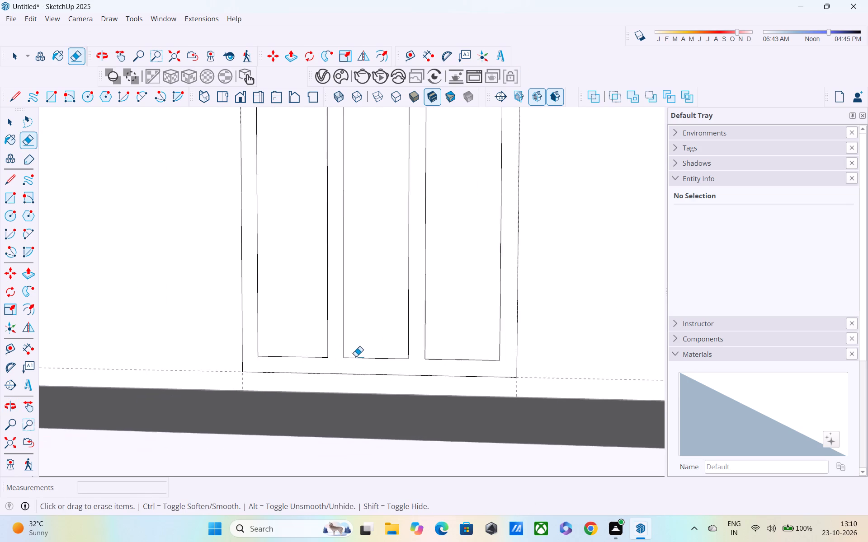
{"action": "middle_click_drag", "start_coordinate": [359, 370], "coordinate": [347, 390]}
{"action": "scroll", "coordinate": [346, 369], "scroll_direction": "down", "scroll_amount": 5}
{"action": "scroll", "coordinate": [394, 352], "scroll_direction": "down", "scroll_amount": 2}
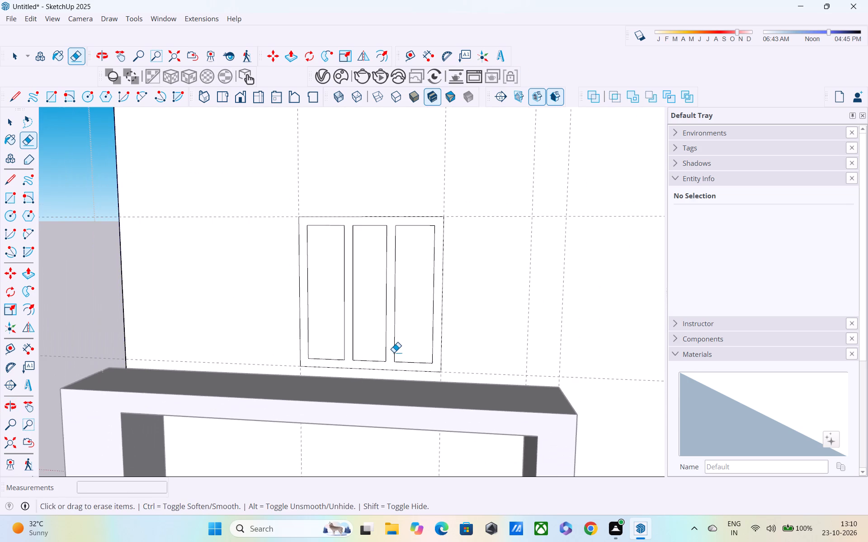
Push/Pull the three-panel upper window frame face out by 3".
{"action": "middle_click_drag", "start_coordinate": [448, 358], "coordinate": [350, 361]}
{"action": "key", "text": "space"}
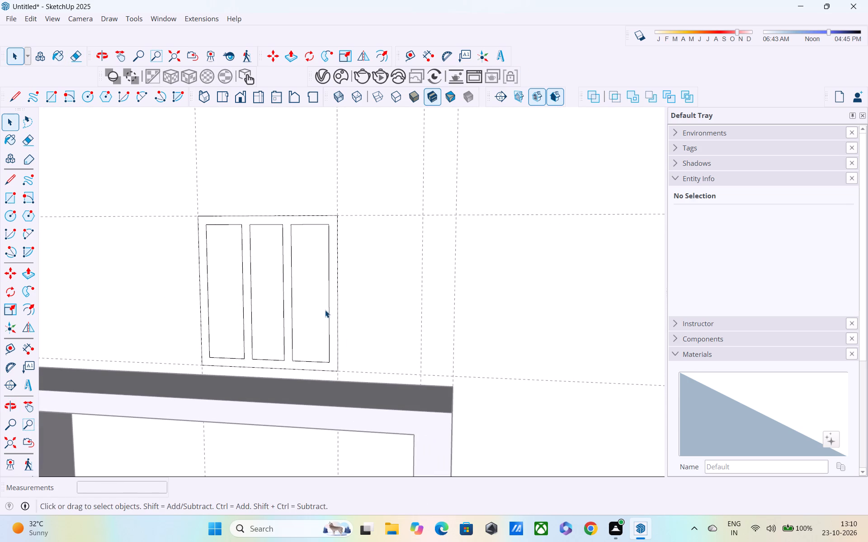
{"action": "key", "text": "p"}
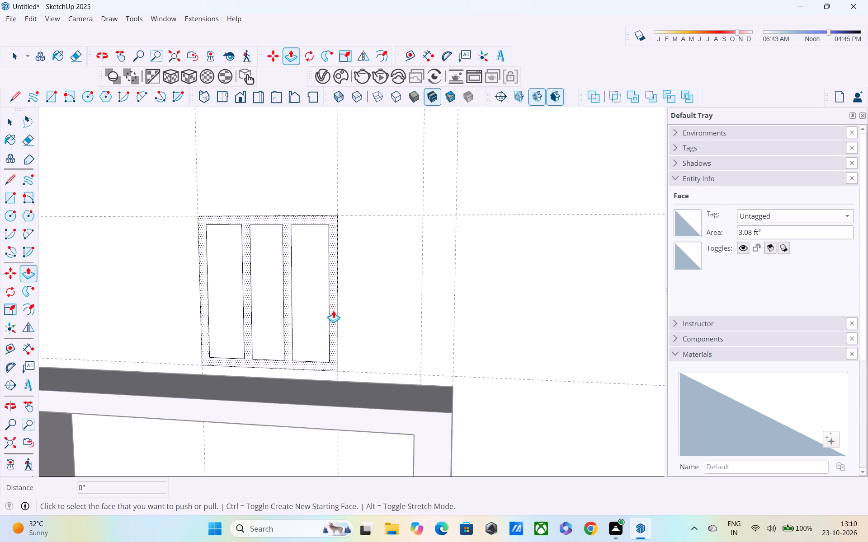
{"action": "left_click", "coordinate": [333, 310]}
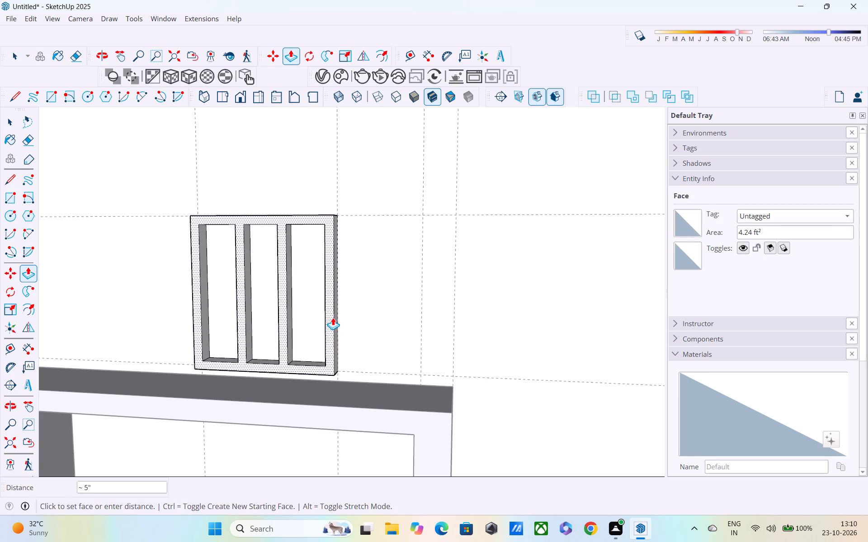
{"action": "key", "text": "3"}
{"action": "key", "text": "shift+quotedbl"}
{"action": "key", "text": "Return"}
Examine the upper window frame and the surrounding facade down to the lower window canopy from several angles.
{"action": "middle_click_drag", "start_coordinate": [318, 317], "coordinate": [494, 215]}
{"action": "scroll", "coordinate": [494, 215], "scroll_direction": "up", "scroll_amount": 1}
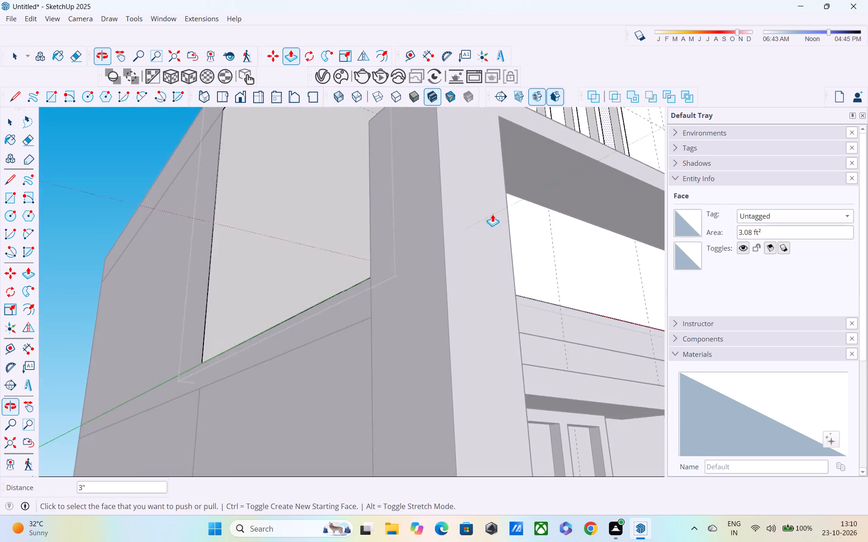
{"action": "middle_click_drag", "start_coordinate": [484, 220], "coordinate": [302, 286]}
{"action": "scroll", "coordinate": [325, 265], "scroll_direction": "down", "scroll_amount": 9}
{"action": "middle_click_drag", "start_coordinate": [490, 222], "coordinate": [321, 328]}
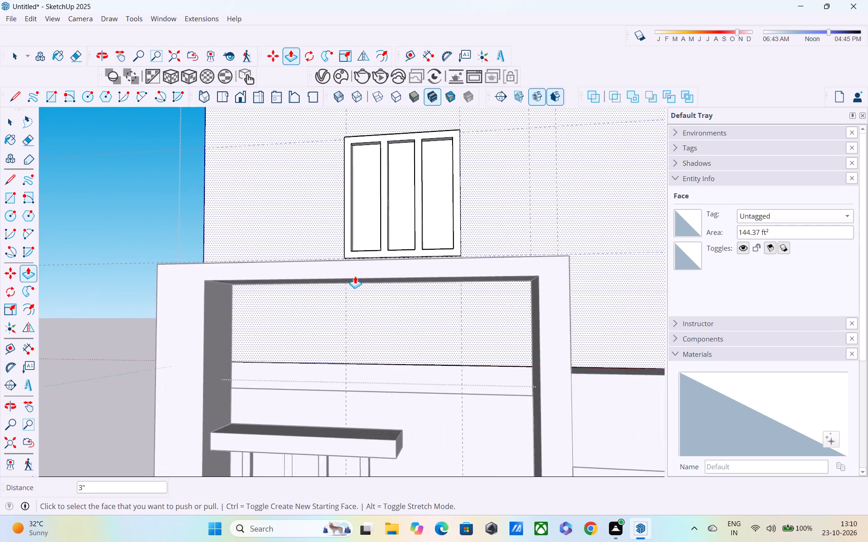
{"action": "scroll", "coordinate": [355, 276], "scroll_direction": "down", "scroll_amount": 4}
{"action": "middle_click_drag", "start_coordinate": [355, 276], "coordinate": [383, 310]}
{"action": "middle_click_drag", "start_coordinate": [387, 299], "coordinate": [359, 356], "text": "shift"}
{"action": "scroll", "coordinate": [340, 327], "scroll_direction": "down", "scroll_amount": 4}
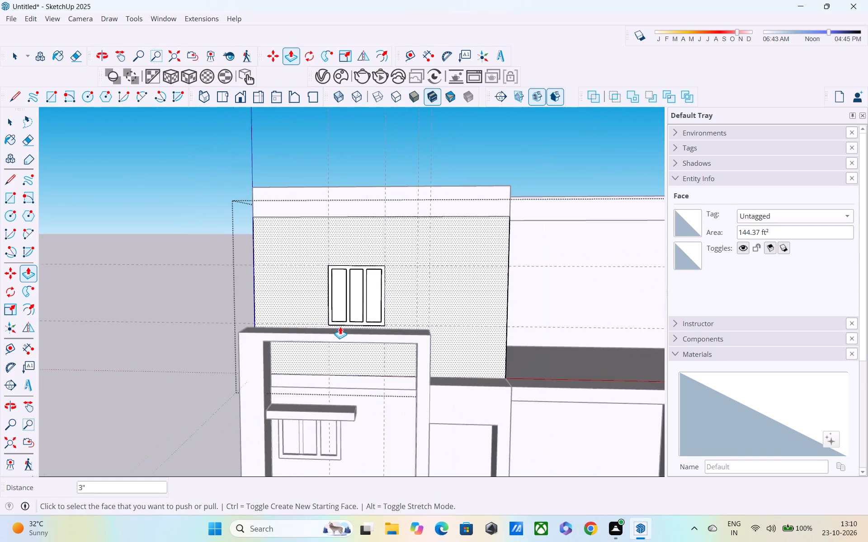
{"action": "middle_click_drag", "start_coordinate": [338, 336], "coordinate": [337, 260]}
{"action": "scroll", "coordinate": [344, 361], "scroll_direction": "up", "scroll_amount": 5}
{"action": "middle_click_drag", "start_coordinate": [353, 373], "coordinate": [345, 327]}
Open the lower window's canopy for editing and extend its free end face outward by about 4 13/16".
{"action": "key", "text": "space"}
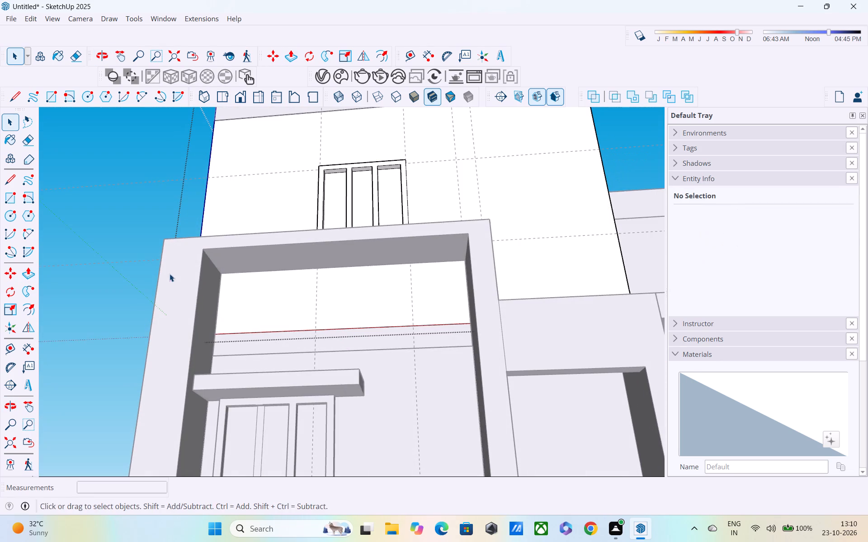
{"action": "left_click", "coordinate": [128, 244]}
{"action": "middle_click_drag", "start_coordinate": [403, 467], "coordinate": [333, 429]}
{"action": "scroll", "coordinate": [352, 348], "scroll_direction": "up", "scroll_amount": 3}
{"action": "double_click", "coordinate": [347, 369]}
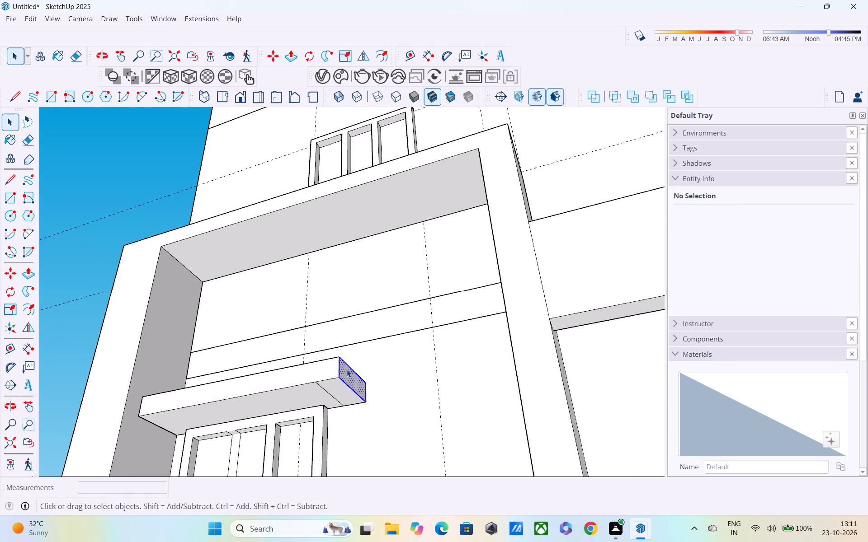
{"action": "double_click", "coordinate": [347, 378]}
{"action": "key", "text": "p"}
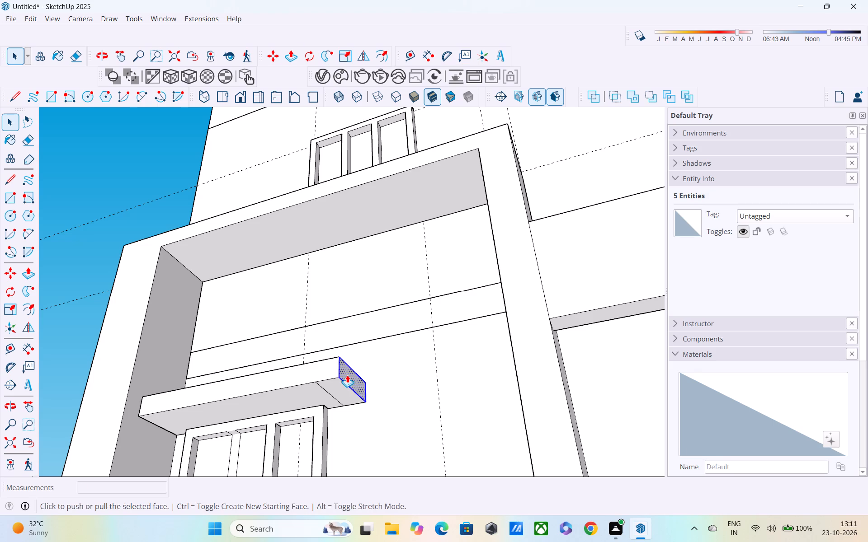
{"action": "left_click", "coordinate": [350, 369]}
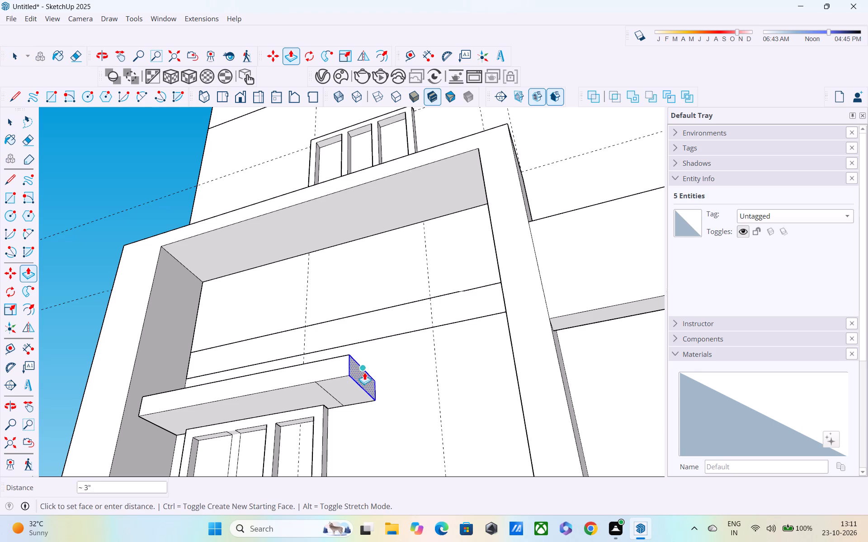
{"action": "middle_click_drag", "start_coordinate": [371, 376], "coordinate": [447, 481]}
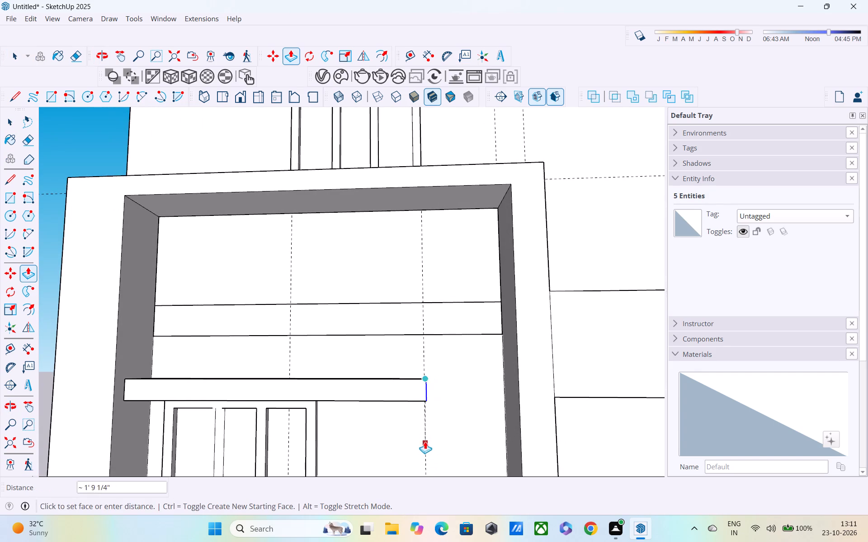
{"action": "left_click", "coordinate": [369, 415]}
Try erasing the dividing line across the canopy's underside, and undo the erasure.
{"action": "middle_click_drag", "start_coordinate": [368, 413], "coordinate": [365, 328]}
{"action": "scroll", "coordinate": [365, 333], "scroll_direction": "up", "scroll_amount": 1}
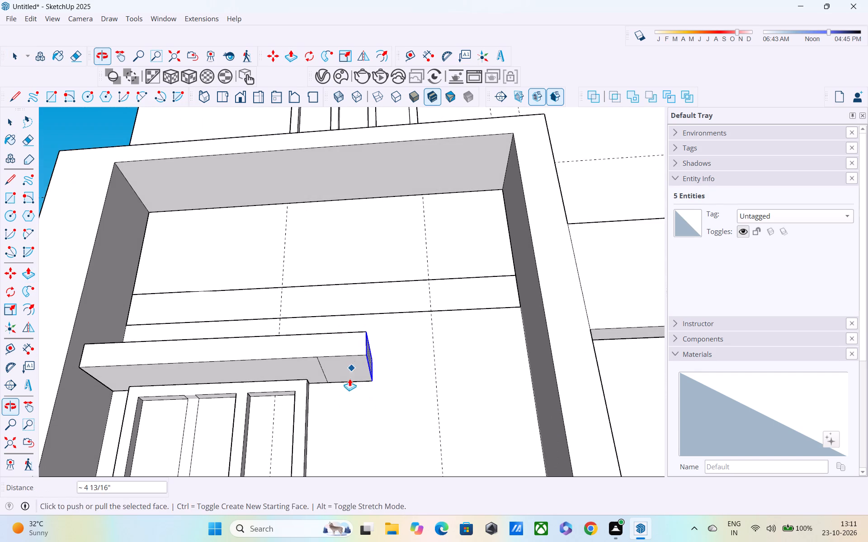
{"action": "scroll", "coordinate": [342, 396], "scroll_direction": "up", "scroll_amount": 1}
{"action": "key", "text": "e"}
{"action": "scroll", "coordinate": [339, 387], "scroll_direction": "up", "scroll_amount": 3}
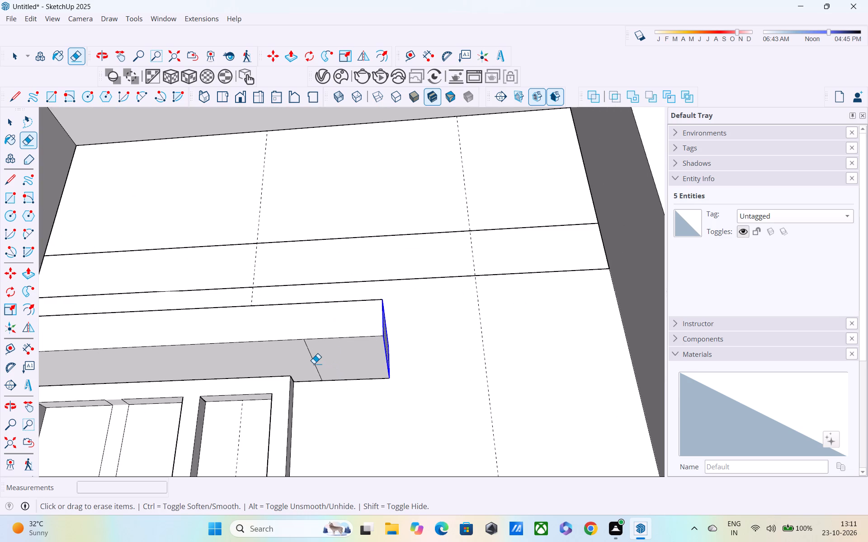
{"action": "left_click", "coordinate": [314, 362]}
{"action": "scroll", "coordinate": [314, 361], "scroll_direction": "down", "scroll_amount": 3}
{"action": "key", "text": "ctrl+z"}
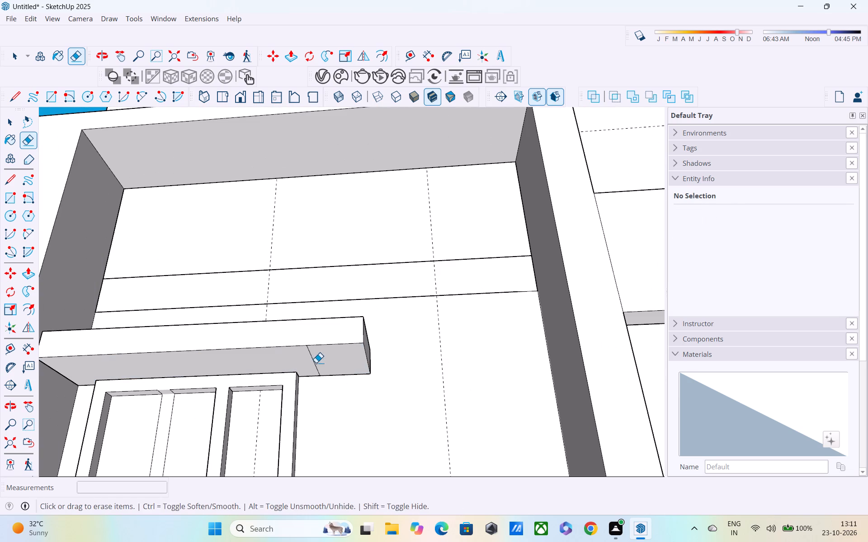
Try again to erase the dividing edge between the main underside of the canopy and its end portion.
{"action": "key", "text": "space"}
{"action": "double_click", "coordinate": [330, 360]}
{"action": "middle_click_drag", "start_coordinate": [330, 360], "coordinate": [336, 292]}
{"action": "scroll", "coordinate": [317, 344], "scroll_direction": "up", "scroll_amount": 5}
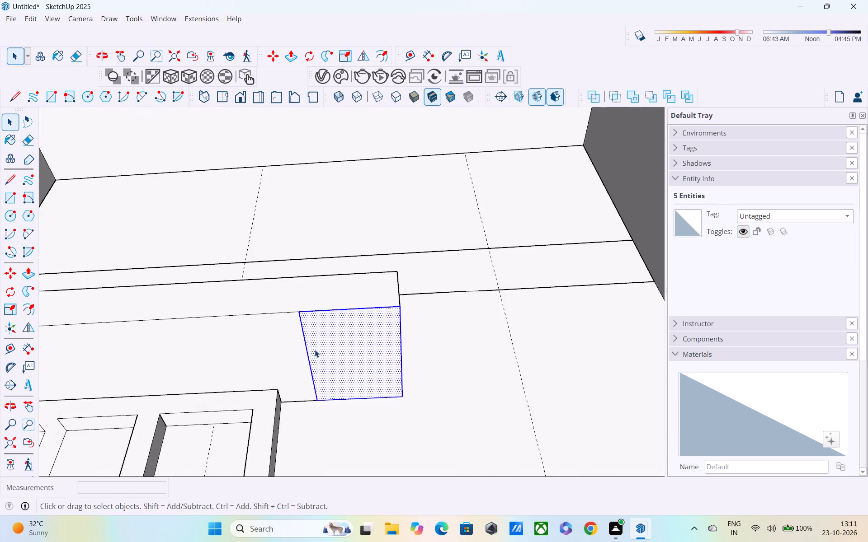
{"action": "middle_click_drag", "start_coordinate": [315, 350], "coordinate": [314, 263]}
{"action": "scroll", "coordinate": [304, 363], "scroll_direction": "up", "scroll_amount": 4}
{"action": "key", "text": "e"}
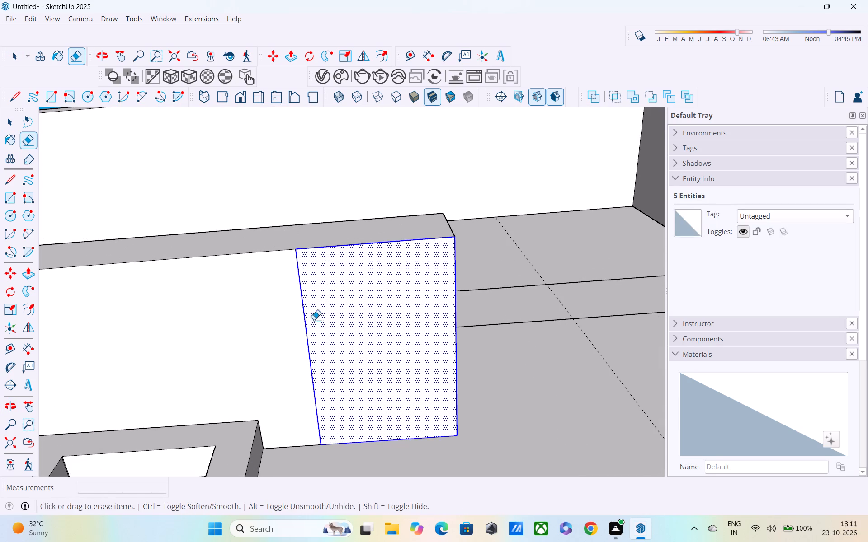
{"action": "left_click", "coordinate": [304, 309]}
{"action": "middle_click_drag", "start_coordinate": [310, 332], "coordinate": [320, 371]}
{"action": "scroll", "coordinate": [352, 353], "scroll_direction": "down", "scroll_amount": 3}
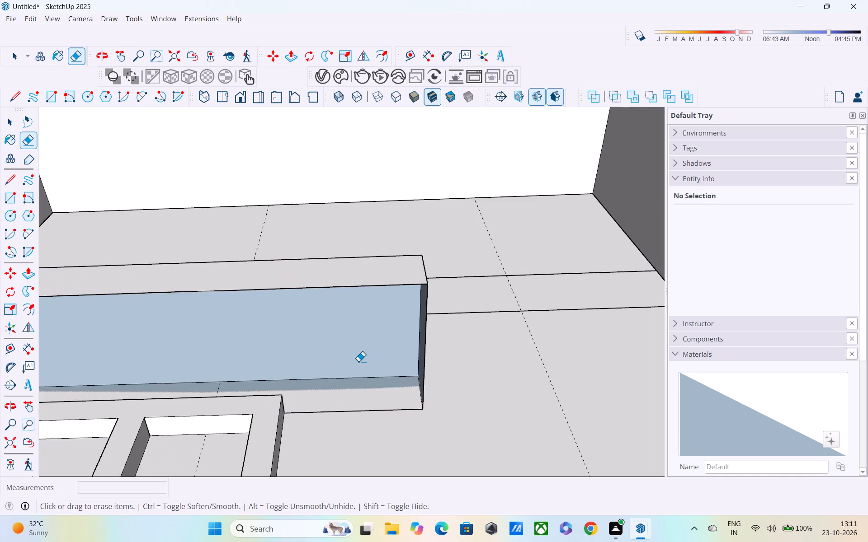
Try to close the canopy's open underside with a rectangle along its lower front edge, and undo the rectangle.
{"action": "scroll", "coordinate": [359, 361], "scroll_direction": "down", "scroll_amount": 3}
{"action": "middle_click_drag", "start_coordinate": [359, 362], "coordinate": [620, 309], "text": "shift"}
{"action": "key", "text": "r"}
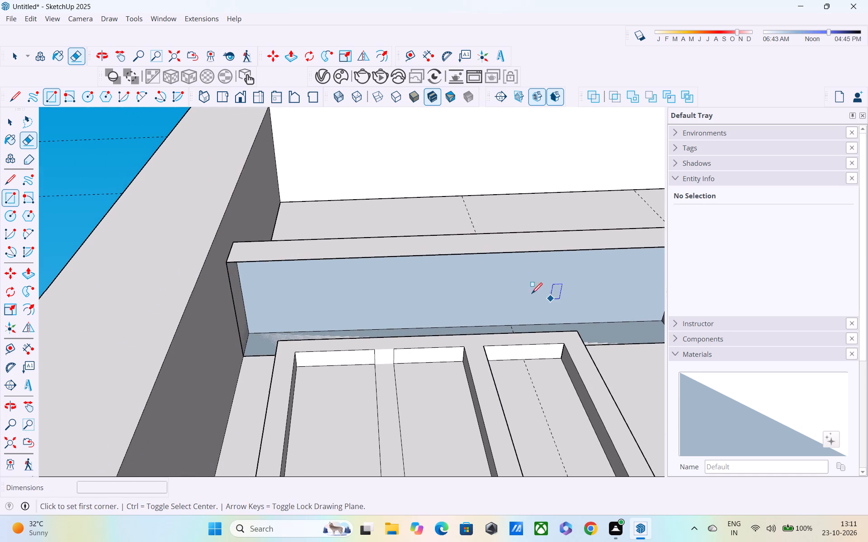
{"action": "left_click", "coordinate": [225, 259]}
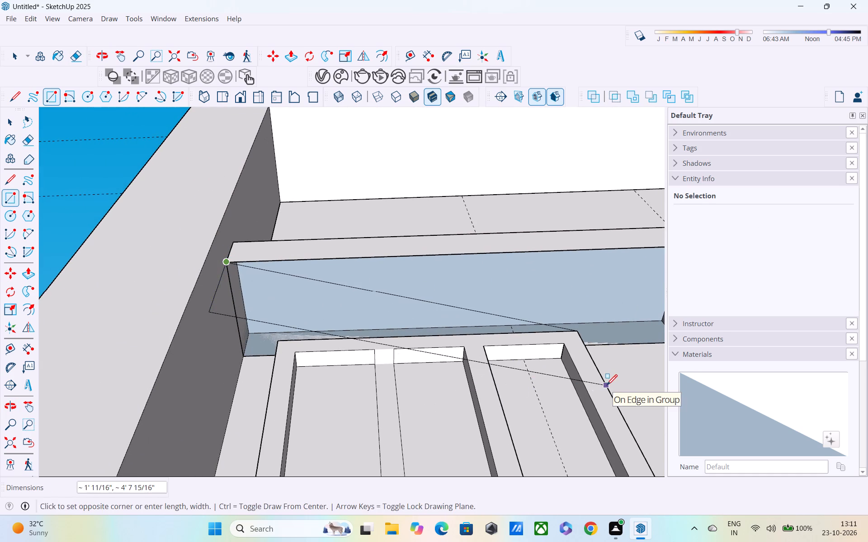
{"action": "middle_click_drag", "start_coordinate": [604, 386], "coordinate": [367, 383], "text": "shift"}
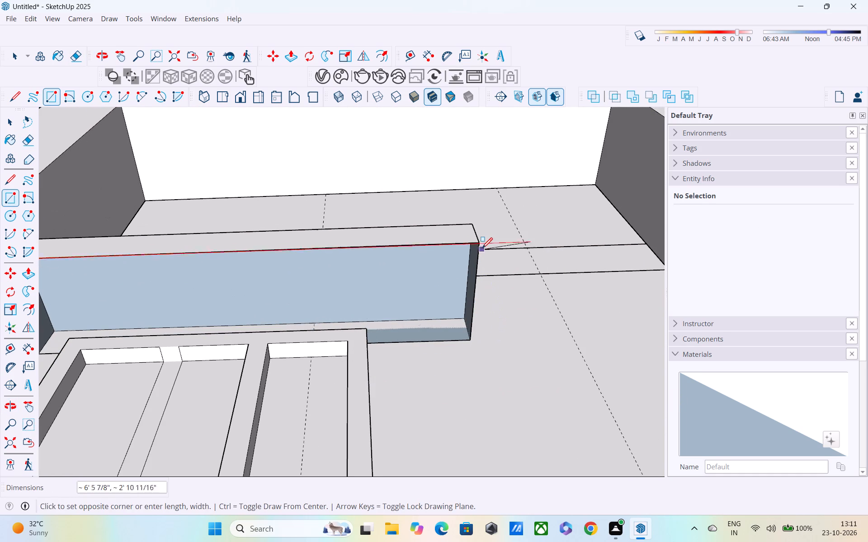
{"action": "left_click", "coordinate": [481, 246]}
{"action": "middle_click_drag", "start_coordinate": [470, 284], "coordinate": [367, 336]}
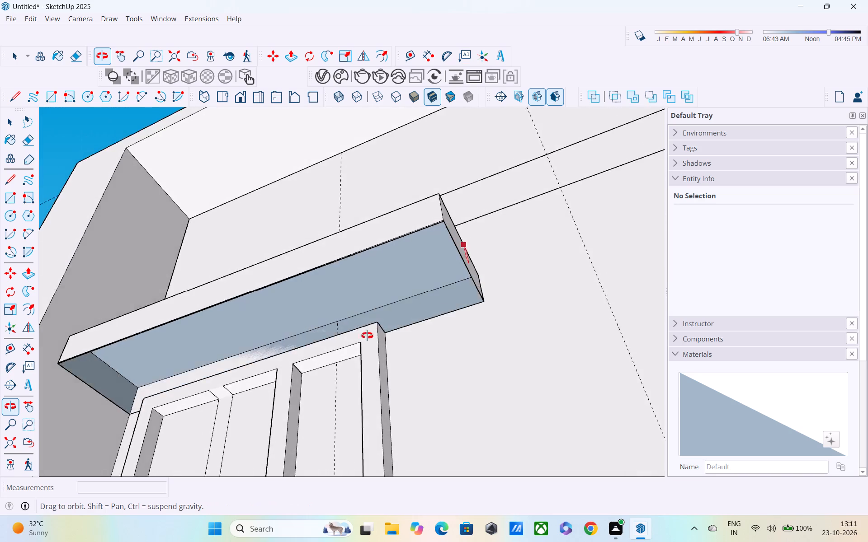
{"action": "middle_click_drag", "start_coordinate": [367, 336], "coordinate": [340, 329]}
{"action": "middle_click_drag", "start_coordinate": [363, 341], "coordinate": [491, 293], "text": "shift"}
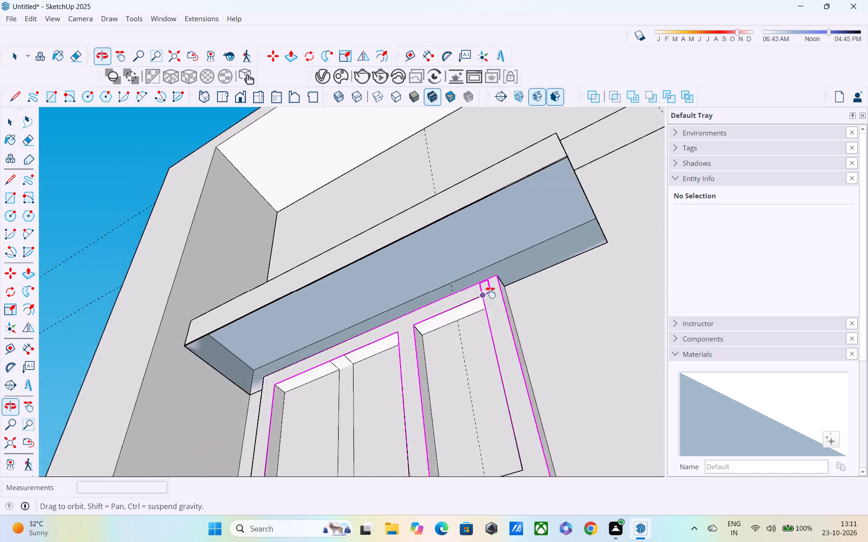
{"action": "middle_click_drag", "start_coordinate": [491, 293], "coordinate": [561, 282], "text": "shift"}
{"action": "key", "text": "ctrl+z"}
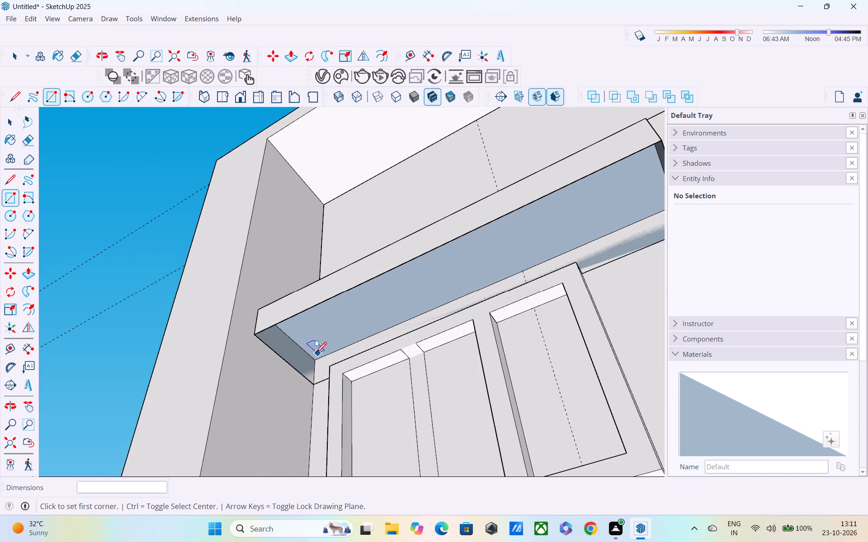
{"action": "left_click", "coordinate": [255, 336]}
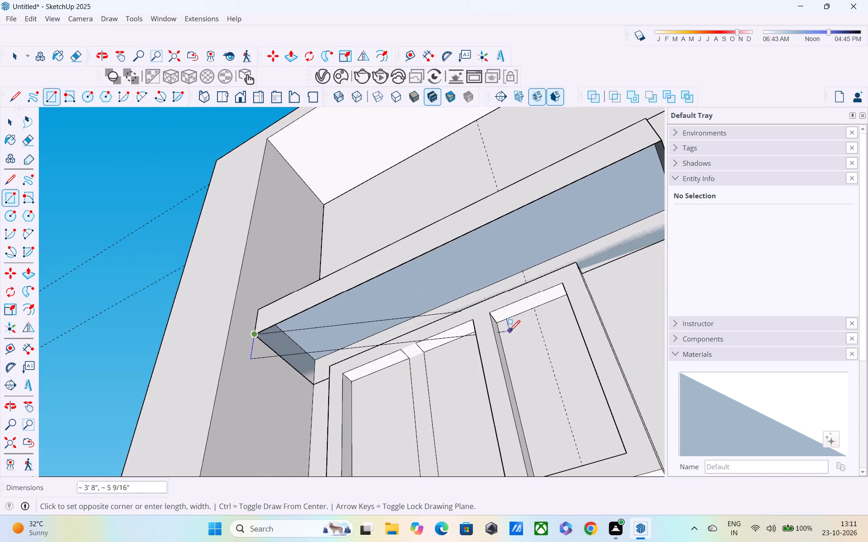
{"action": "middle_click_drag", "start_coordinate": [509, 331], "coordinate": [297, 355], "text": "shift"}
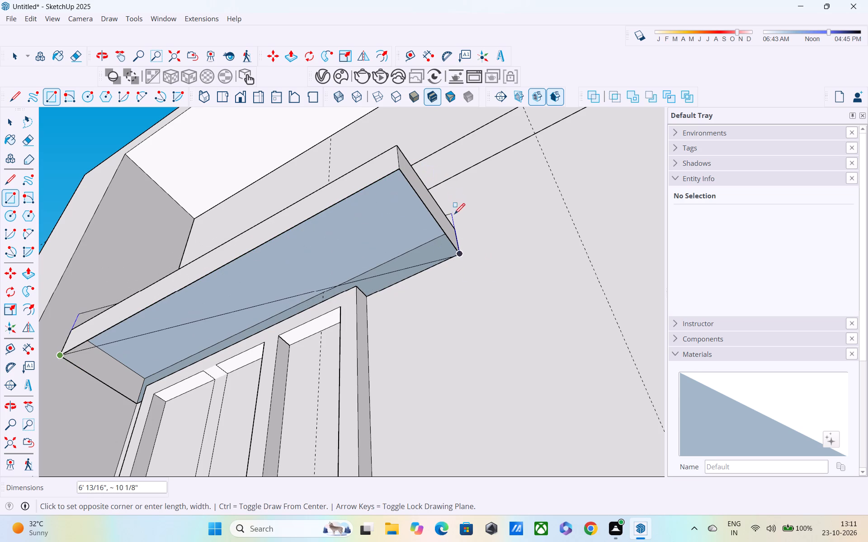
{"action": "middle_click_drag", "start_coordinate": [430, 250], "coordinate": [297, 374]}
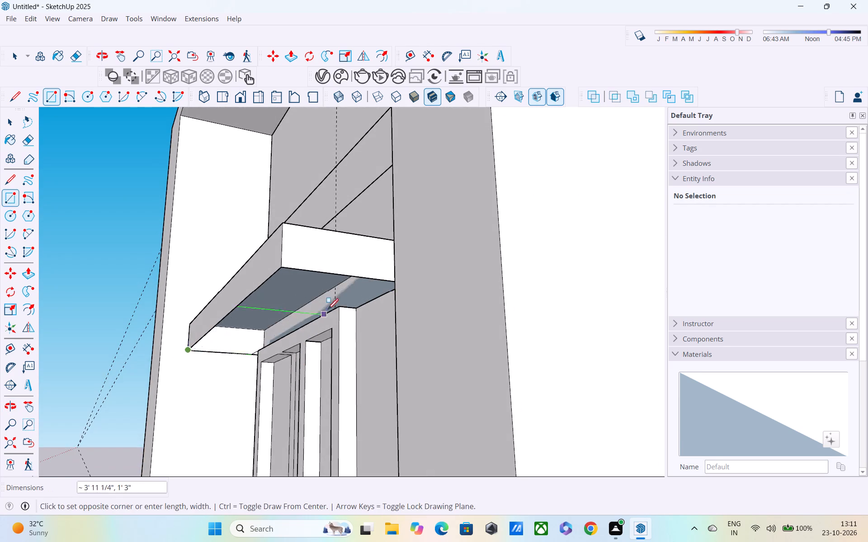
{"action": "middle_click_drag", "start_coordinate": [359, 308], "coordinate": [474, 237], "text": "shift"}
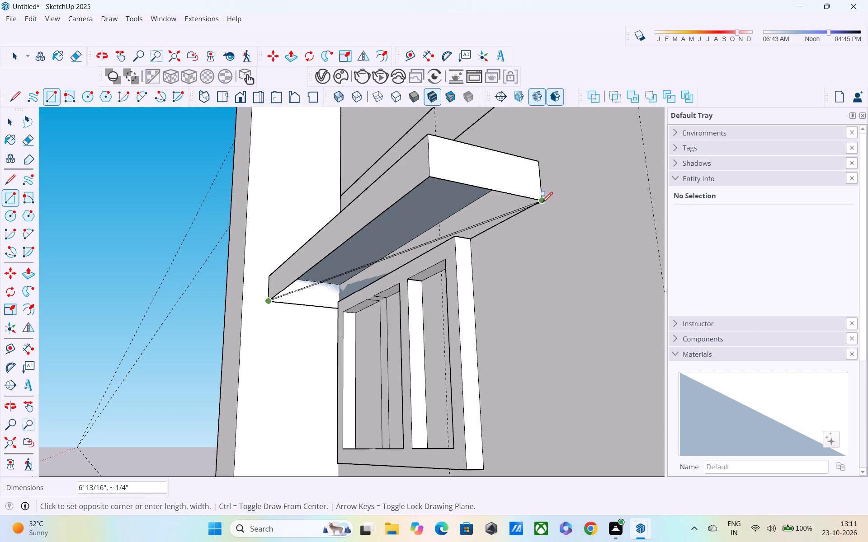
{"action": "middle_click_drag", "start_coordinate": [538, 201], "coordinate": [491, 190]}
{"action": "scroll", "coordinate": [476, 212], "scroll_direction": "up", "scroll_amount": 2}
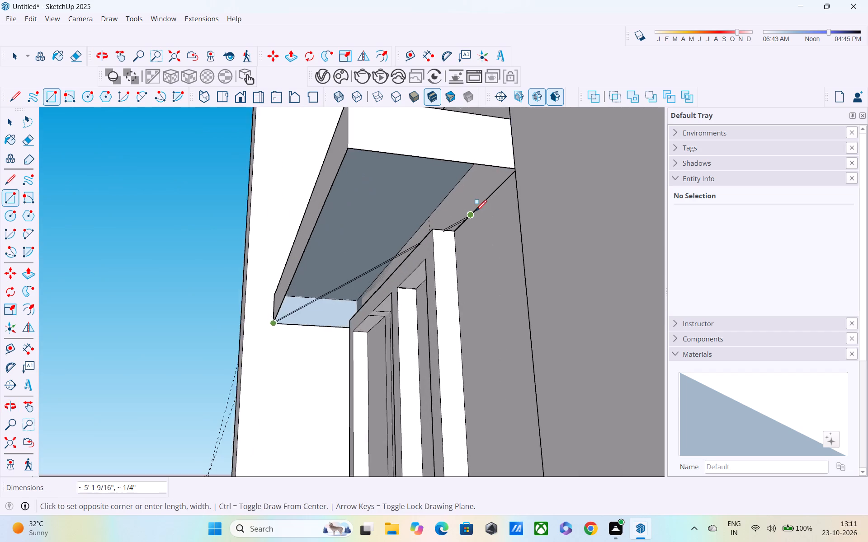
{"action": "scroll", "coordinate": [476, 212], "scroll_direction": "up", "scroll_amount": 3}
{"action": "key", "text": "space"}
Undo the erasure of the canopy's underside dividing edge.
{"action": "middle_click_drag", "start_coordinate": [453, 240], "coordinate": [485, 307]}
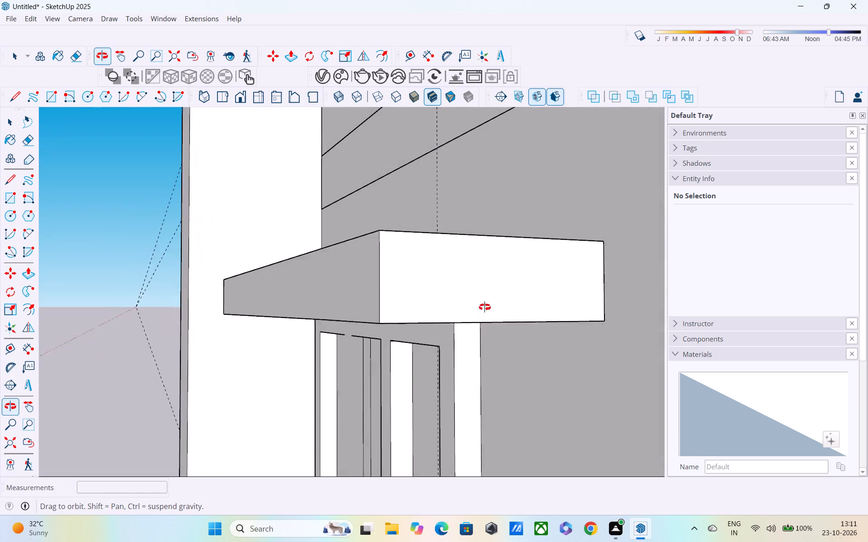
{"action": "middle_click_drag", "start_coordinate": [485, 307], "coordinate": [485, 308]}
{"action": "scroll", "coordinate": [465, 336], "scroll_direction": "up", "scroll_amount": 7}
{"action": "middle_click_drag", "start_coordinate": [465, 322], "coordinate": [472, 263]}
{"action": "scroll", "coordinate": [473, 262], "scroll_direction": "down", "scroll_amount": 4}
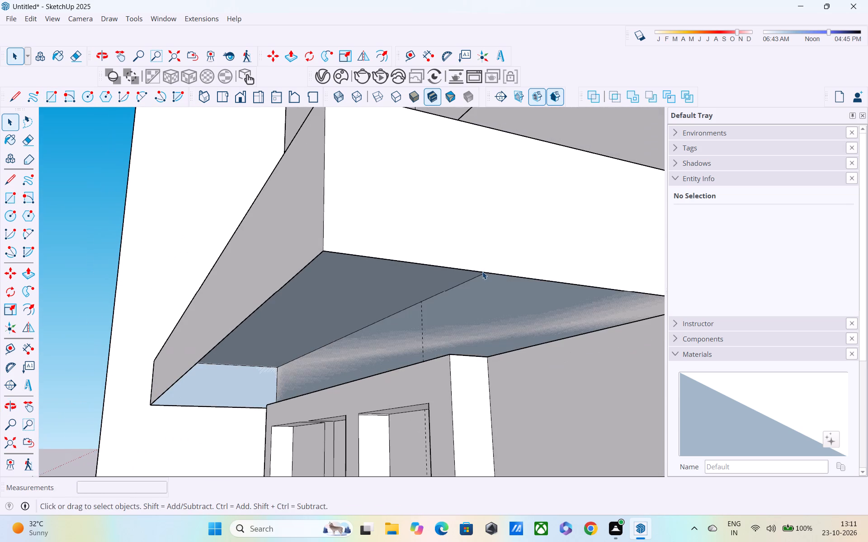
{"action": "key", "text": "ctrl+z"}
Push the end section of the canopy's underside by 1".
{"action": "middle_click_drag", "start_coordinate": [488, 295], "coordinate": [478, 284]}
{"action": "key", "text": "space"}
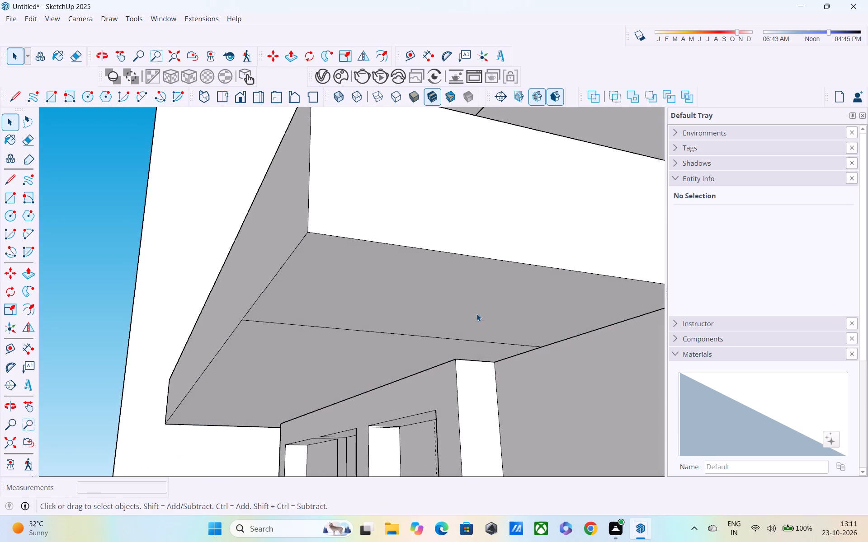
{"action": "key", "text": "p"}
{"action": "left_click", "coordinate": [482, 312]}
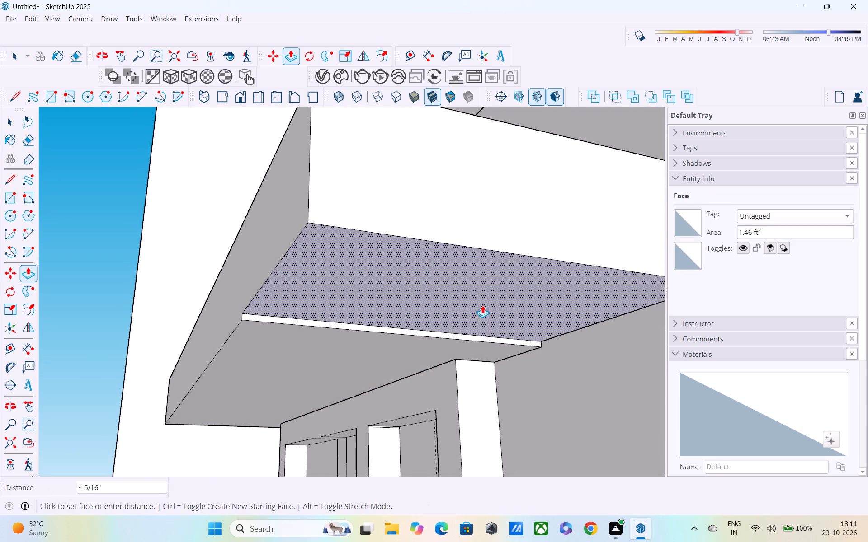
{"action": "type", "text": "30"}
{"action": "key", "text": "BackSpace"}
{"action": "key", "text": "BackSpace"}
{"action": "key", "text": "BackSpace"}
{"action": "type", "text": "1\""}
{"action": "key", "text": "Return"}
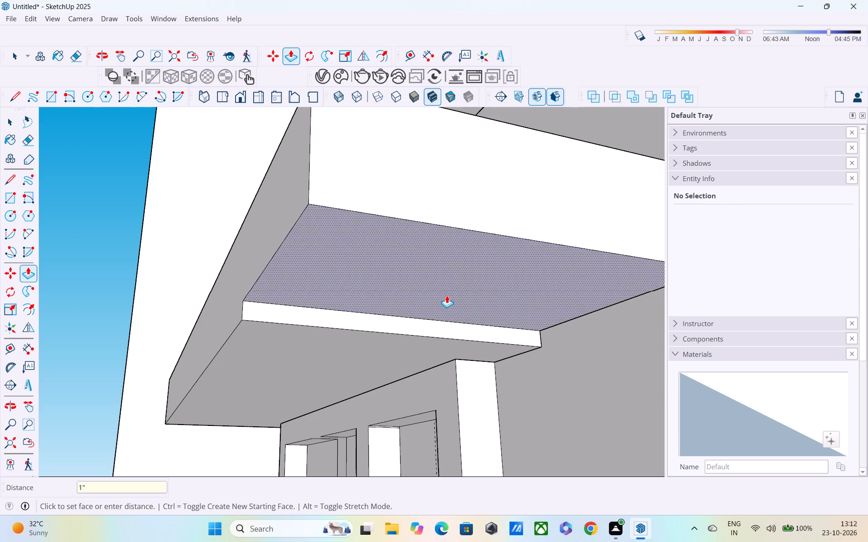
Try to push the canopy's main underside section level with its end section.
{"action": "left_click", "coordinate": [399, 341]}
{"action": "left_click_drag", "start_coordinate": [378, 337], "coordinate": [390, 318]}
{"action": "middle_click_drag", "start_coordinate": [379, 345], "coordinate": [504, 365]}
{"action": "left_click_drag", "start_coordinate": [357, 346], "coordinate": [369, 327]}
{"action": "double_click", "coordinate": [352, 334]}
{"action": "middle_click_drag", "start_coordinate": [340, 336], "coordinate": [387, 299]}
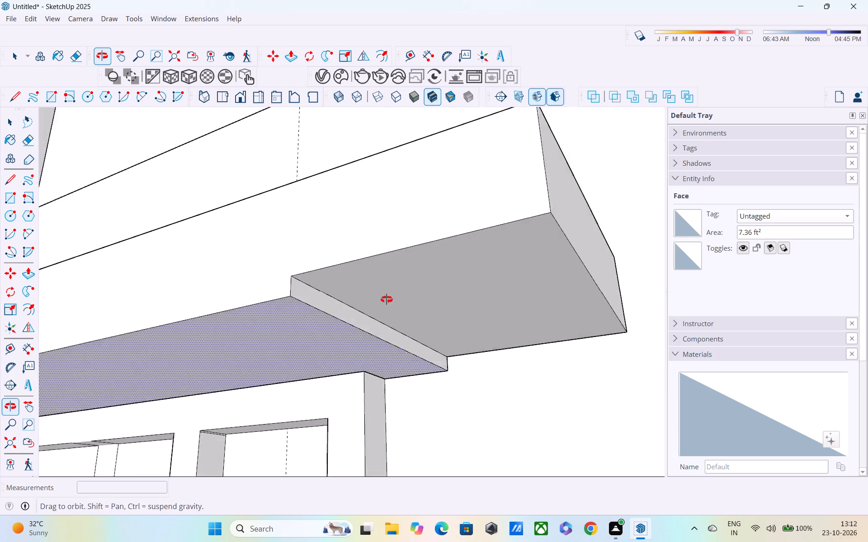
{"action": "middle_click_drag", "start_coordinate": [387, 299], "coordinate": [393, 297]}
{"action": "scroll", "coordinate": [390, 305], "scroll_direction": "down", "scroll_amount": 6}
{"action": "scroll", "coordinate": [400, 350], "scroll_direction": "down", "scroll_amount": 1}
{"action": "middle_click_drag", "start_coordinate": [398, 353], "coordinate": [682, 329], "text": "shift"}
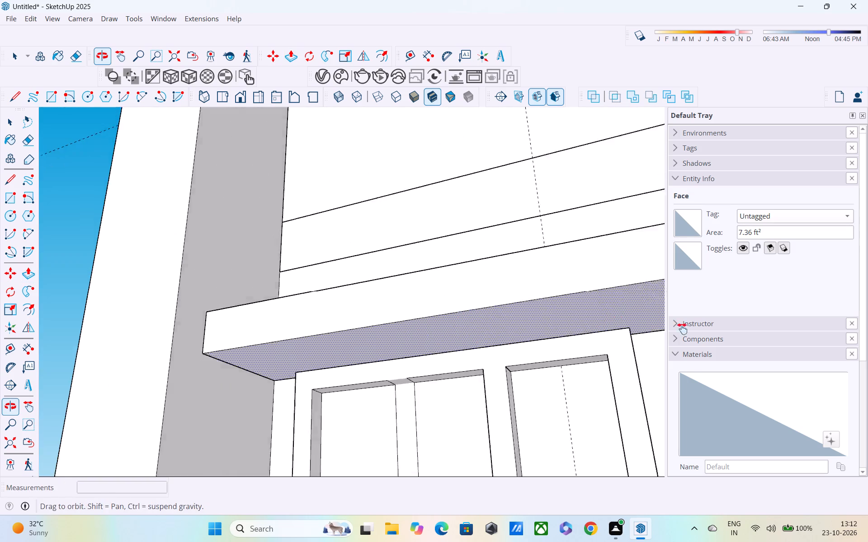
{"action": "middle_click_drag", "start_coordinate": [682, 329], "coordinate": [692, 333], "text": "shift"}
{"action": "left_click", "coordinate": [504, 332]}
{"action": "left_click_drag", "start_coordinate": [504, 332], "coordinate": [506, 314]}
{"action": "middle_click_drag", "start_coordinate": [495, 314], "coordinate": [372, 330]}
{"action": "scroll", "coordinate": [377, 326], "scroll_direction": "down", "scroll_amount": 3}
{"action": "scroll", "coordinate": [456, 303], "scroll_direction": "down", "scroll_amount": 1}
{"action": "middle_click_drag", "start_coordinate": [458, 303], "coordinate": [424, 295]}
Select the whole canopy and examine its stepped underside, both up close and against the full facade.
{"action": "key", "text": "space"}
{"action": "triple_click", "coordinate": [448, 284]}
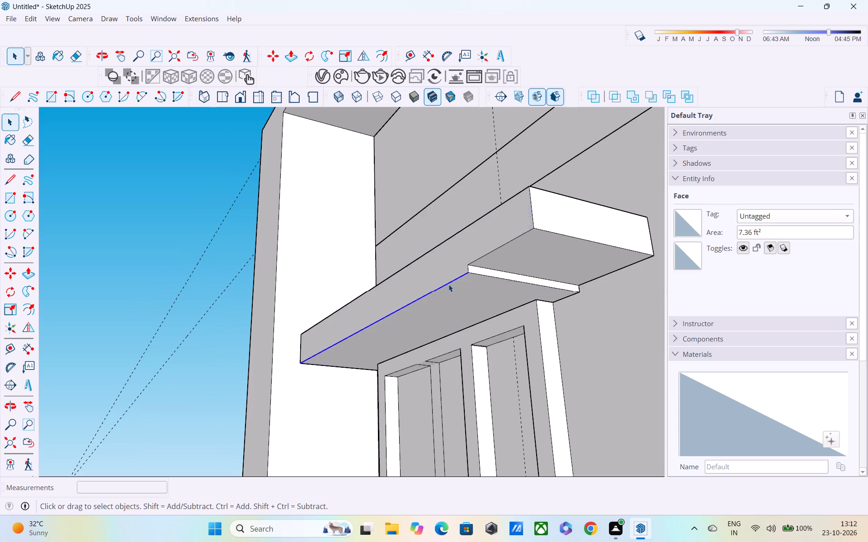
{"action": "middle_click_drag", "start_coordinate": [508, 302], "coordinate": [400, 300]}
{"action": "middle_click_drag", "start_coordinate": [575, 306], "coordinate": [680, 307]}
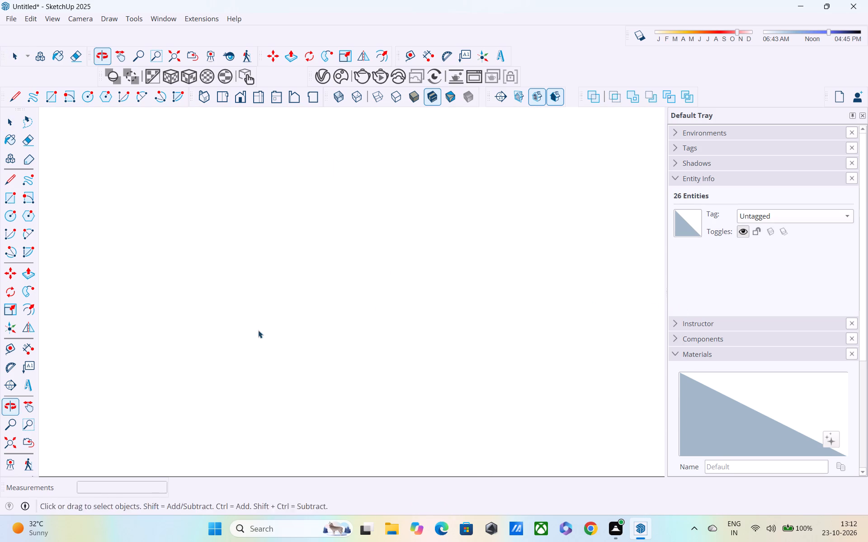
{"action": "left_click", "coordinate": [12, 436]}
{"action": "middle_click_drag", "start_coordinate": [226, 403], "coordinate": [415, 402]}
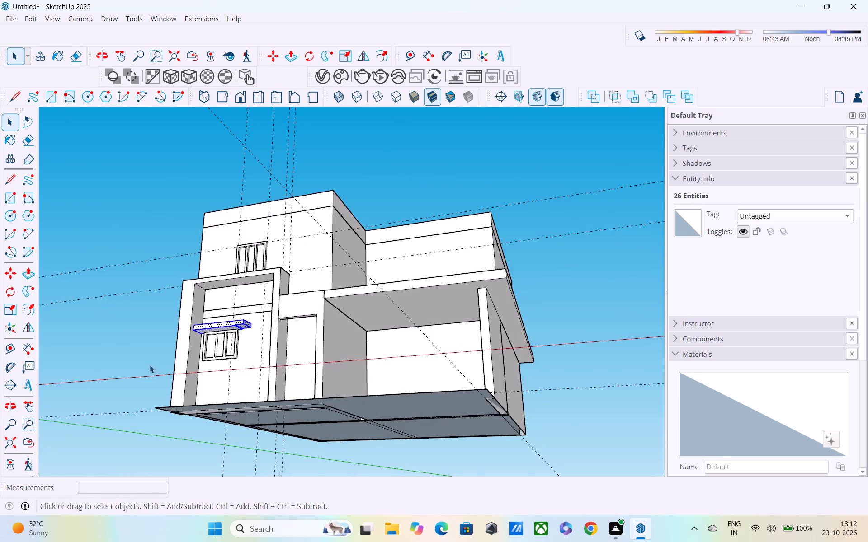
{"action": "scroll", "coordinate": [150, 355], "scroll_direction": "up", "scroll_amount": 3}
{"action": "scroll", "coordinate": [217, 313], "scroll_direction": "up", "scroll_amount": 8}
{"action": "middle_click_drag", "start_coordinate": [265, 331], "coordinate": [269, 266]}
{"action": "scroll", "coordinate": [270, 316], "scroll_direction": "up", "scroll_amount": 3}
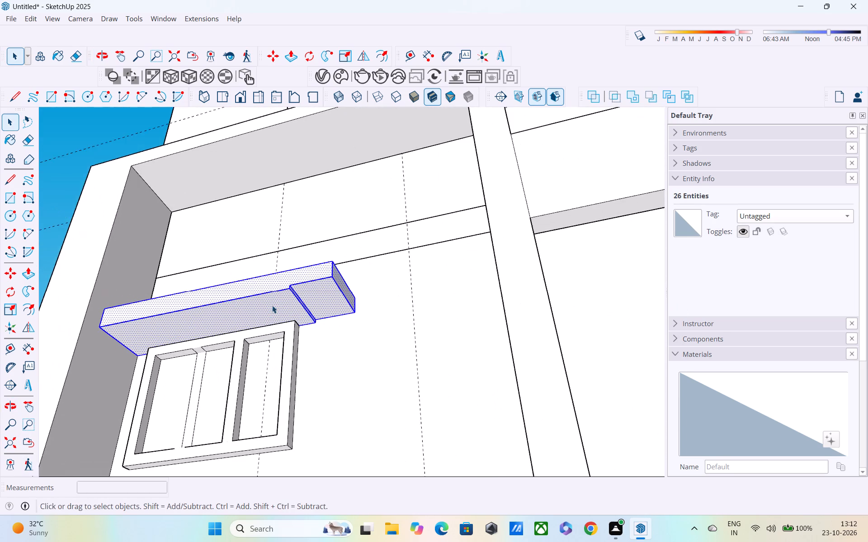
{"action": "scroll", "coordinate": [272, 305], "scroll_direction": "up", "scroll_amount": 3}
{"action": "middle_click_drag", "start_coordinate": [273, 305], "coordinate": [279, 278]}
{"action": "key", "text": "space"}
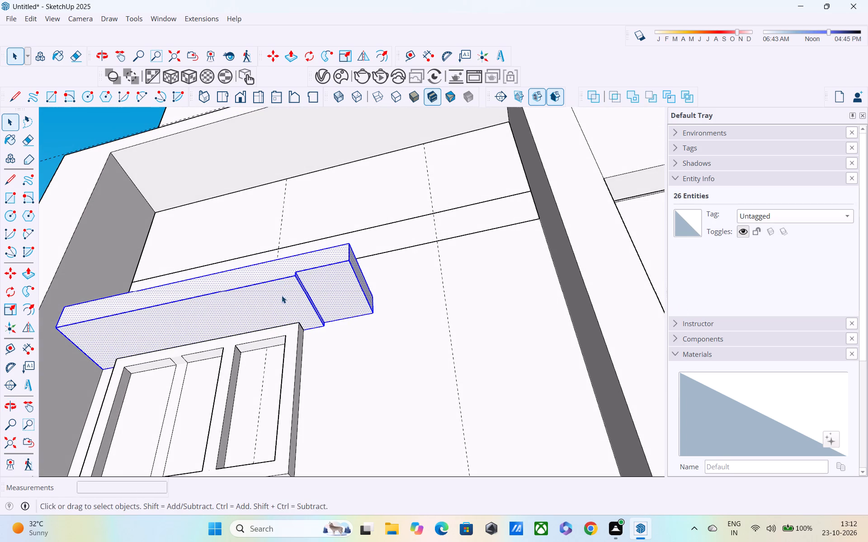
{"action": "left_click", "coordinate": [76, 134]}
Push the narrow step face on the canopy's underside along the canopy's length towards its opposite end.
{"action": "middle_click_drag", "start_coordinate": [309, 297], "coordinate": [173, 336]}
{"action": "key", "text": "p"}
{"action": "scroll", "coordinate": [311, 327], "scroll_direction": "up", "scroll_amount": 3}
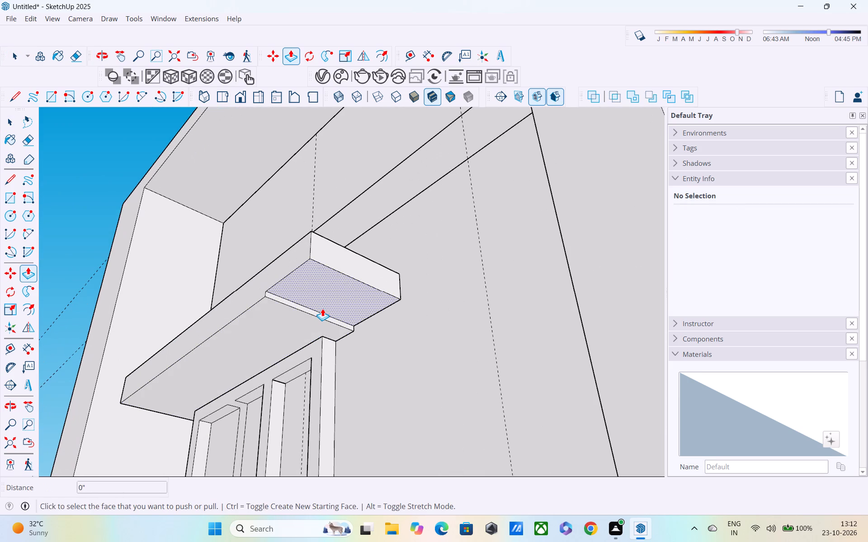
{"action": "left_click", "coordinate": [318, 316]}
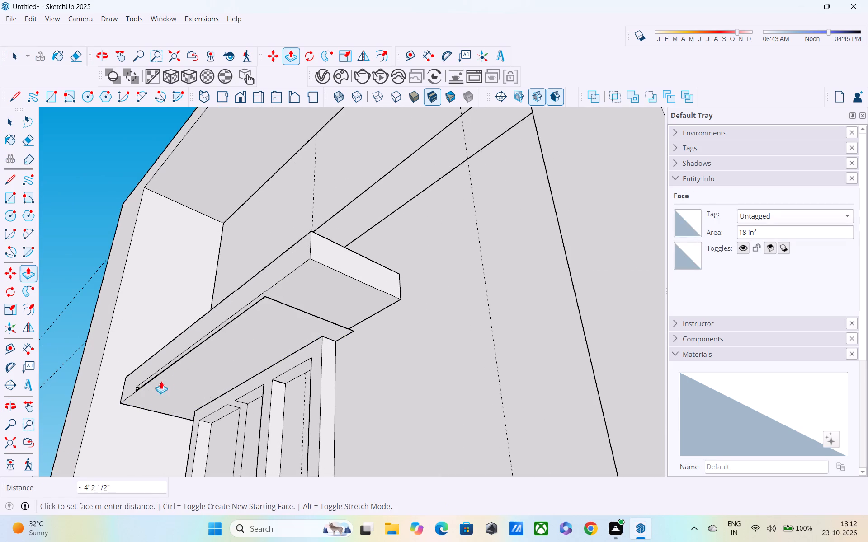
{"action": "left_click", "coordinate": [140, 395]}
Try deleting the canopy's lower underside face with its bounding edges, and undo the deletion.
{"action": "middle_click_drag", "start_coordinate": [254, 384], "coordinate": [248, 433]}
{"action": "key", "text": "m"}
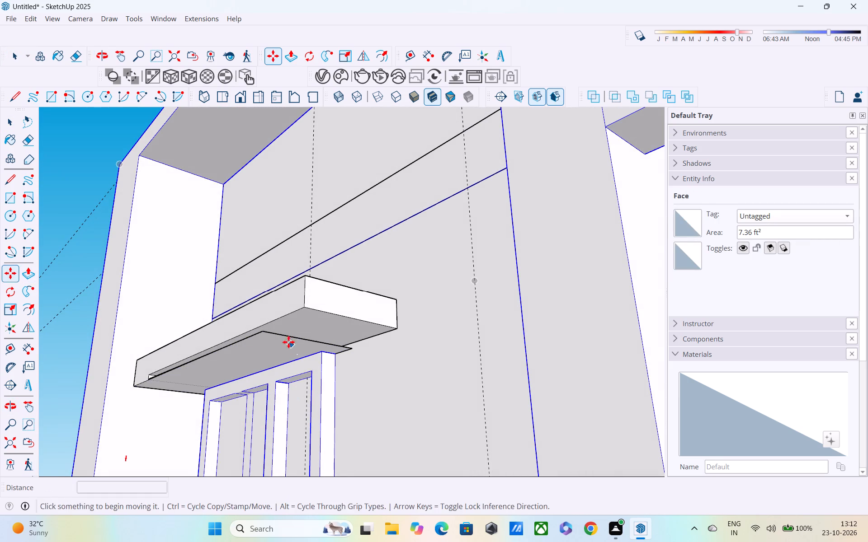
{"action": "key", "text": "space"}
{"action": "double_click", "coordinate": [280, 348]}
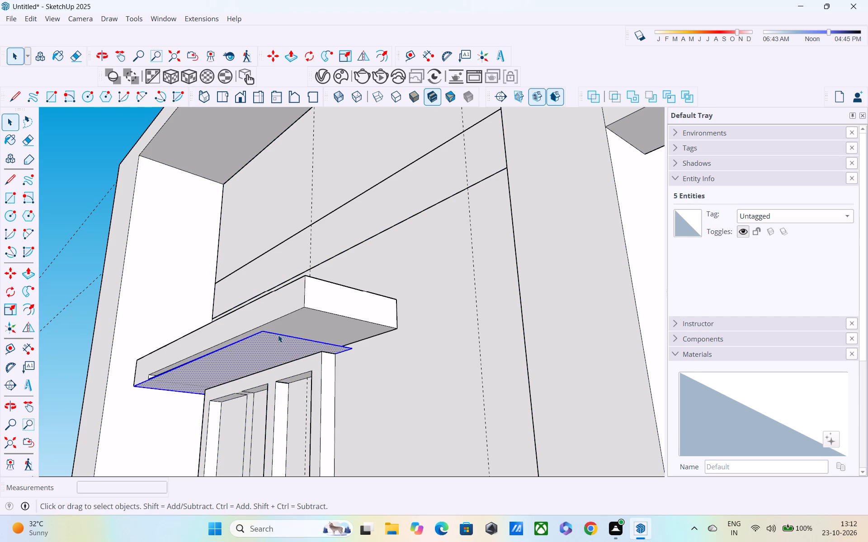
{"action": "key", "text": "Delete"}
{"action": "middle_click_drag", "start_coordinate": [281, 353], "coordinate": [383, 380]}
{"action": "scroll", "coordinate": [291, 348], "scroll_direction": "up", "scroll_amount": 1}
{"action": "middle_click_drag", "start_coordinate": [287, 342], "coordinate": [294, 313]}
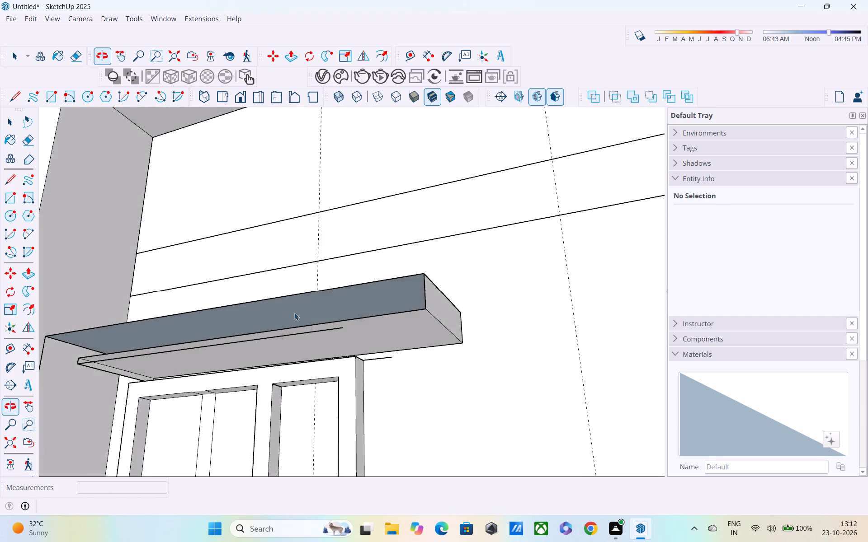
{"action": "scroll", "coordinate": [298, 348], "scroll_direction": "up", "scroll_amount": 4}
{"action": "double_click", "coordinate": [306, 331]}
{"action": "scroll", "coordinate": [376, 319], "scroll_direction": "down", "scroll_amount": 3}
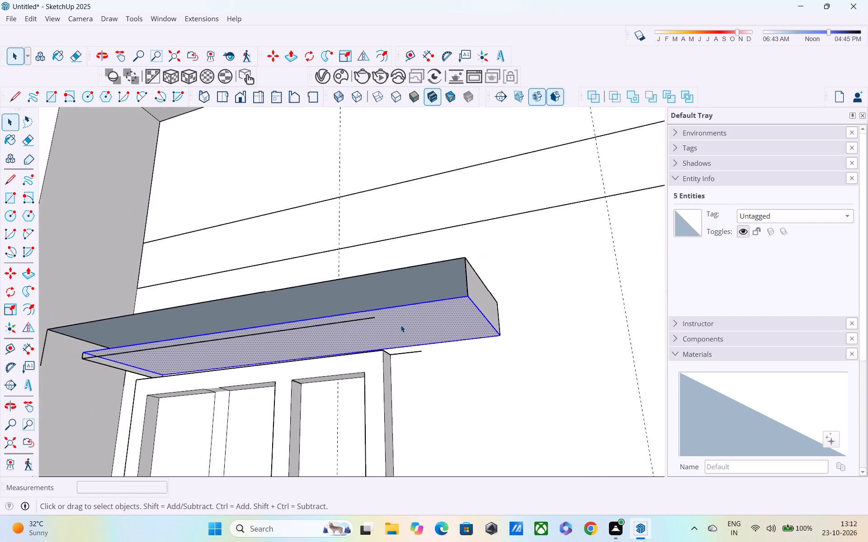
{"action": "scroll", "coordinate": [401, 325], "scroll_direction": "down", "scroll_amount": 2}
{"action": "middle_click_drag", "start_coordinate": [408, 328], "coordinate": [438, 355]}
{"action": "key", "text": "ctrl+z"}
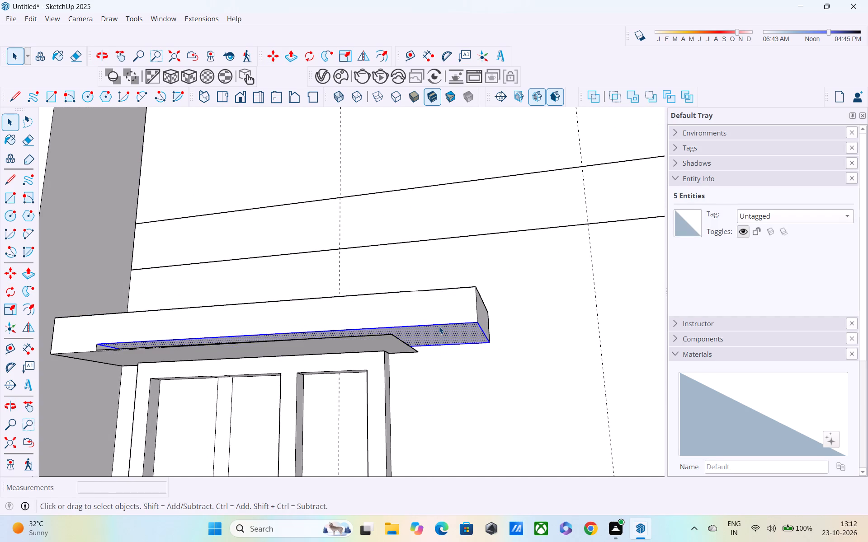
Delete the entire canopy above the lower window.
{"action": "triple_click", "coordinate": [439, 326]}
{"action": "left_click", "coordinate": [439, 326]}
{"action": "key", "text": "Delete"}
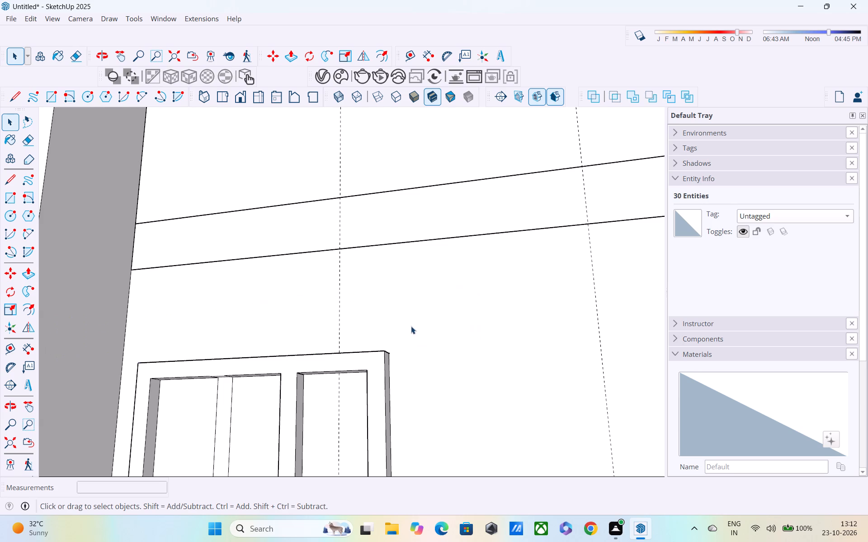
Examine the lower window frame, its dividers and the wall above it.
{"action": "scroll", "coordinate": [409, 328], "scroll_direction": "down", "scroll_amount": 1}
{"action": "middle_click_drag", "start_coordinate": [407, 346], "coordinate": [418, 413]}
{"action": "scroll", "coordinate": [347, 378], "scroll_direction": "down", "scroll_amount": 2}
{"action": "middle_click_drag", "start_coordinate": [347, 378], "coordinate": [441, 399]}
{"action": "middle_click_drag", "start_coordinate": [385, 380], "coordinate": [331, 350]}
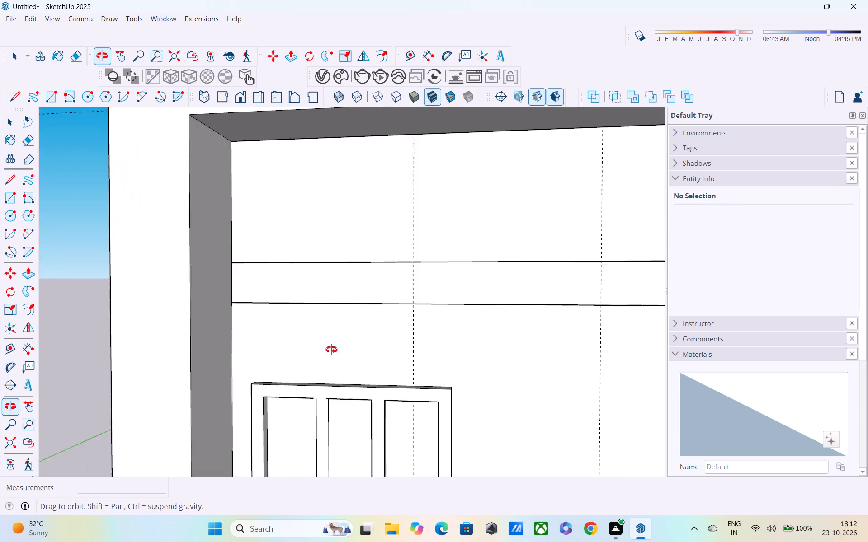
{"action": "middle_click_drag", "start_coordinate": [331, 350], "coordinate": [311, 346]}
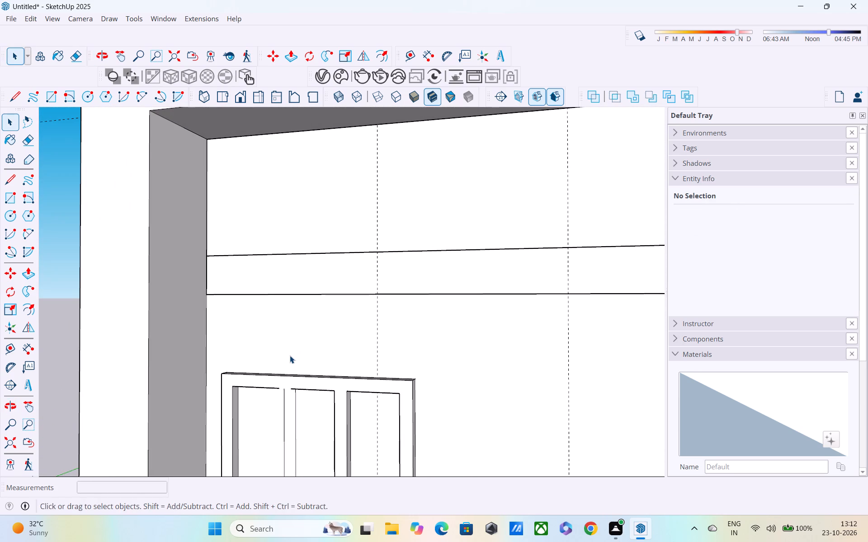
{"action": "key", "text": "t"}
{"action": "middle_click_drag", "start_coordinate": [307, 383], "coordinate": [311, 413]}
{"action": "scroll", "coordinate": [310, 414], "scroll_direction": "up", "scroll_amount": 6}
{"action": "middle_click_drag", "start_coordinate": [287, 435], "coordinate": [308, 343]}
{"action": "key", "text": "space"}
{"action": "middle_click_drag", "start_coordinate": [284, 389], "coordinate": [309, 235]}
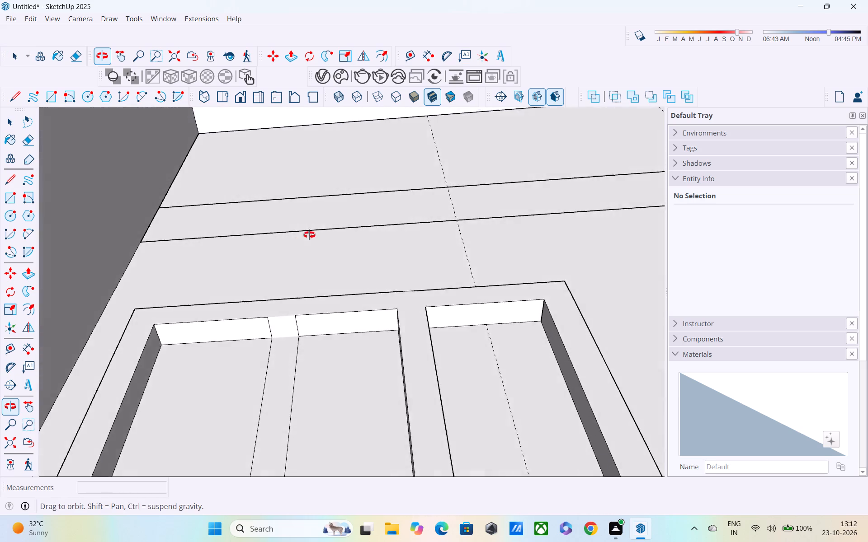
{"action": "middle_click_drag", "start_coordinate": [309, 235], "coordinate": [321, 283]}
{"action": "scroll", "coordinate": [320, 284], "scroll_direction": "down", "scroll_amount": 3}
{"action": "middle_click_drag", "start_coordinate": [325, 374], "coordinate": [325, 363], "text": "shift"}
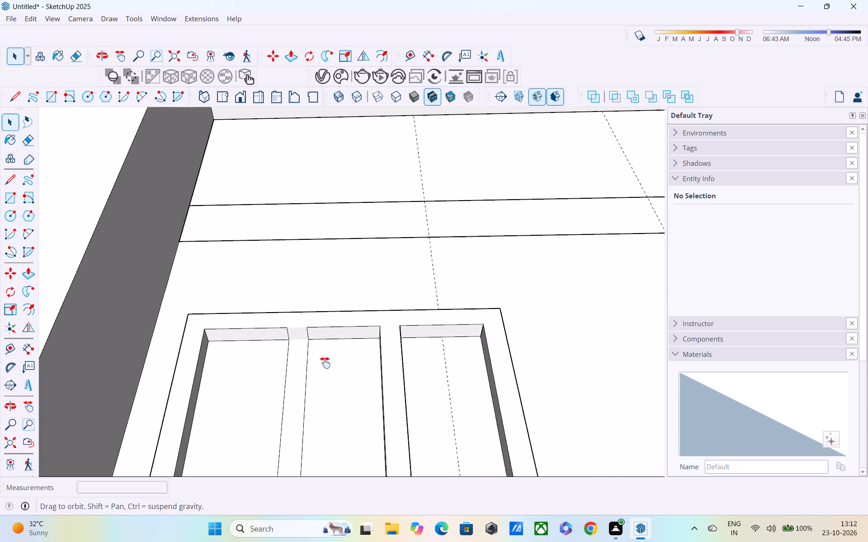
{"action": "middle_click_drag", "start_coordinate": [325, 363], "coordinate": [324, 283], "text": "shift"}
{"action": "key", "text": "space"}
{"action": "key", "text": "p"}
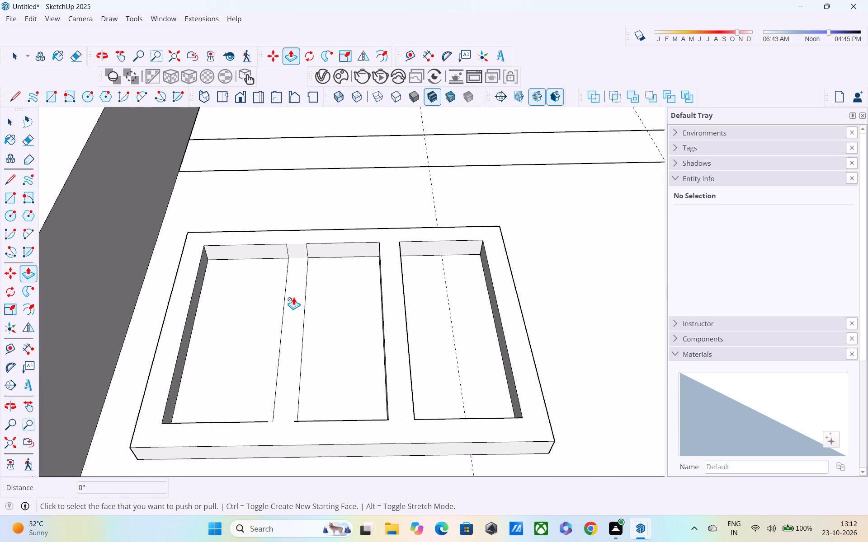
{"action": "key", "text": "space"}
Draw two short lines across the lower window frame's inner top face, closing its edges above the recessed left divider.
{"action": "middle_click_drag", "start_coordinate": [295, 262], "coordinate": [285, 325]}
{"action": "scroll", "coordinate": [288, 290], "scroll_direction": "up", "scroll_amount": 4}
{"action": "middle_click_drag", "start_coordinate": [288, 287], "coordinate": [233, 309]}
{"action": "key", "text": "l"}
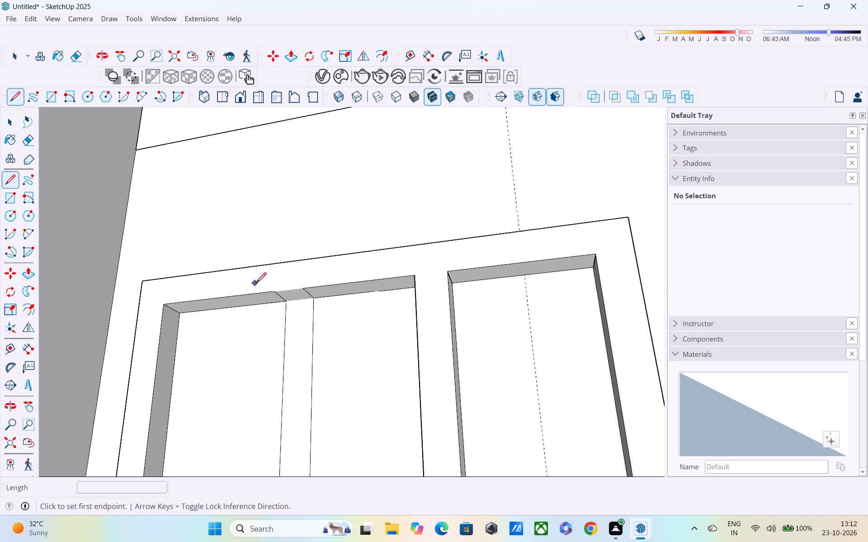
{"action": "left_click", "coordinate": [275, 291]}
{"action": "left_click", "coordinate": [307, 290]}
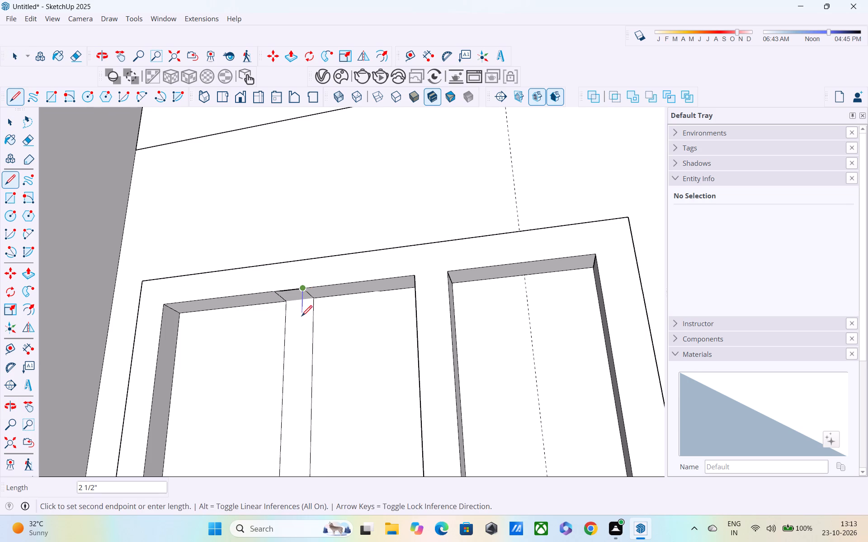
{"action": "key", "text": "space"}
{"action": "key", "text": "l"}
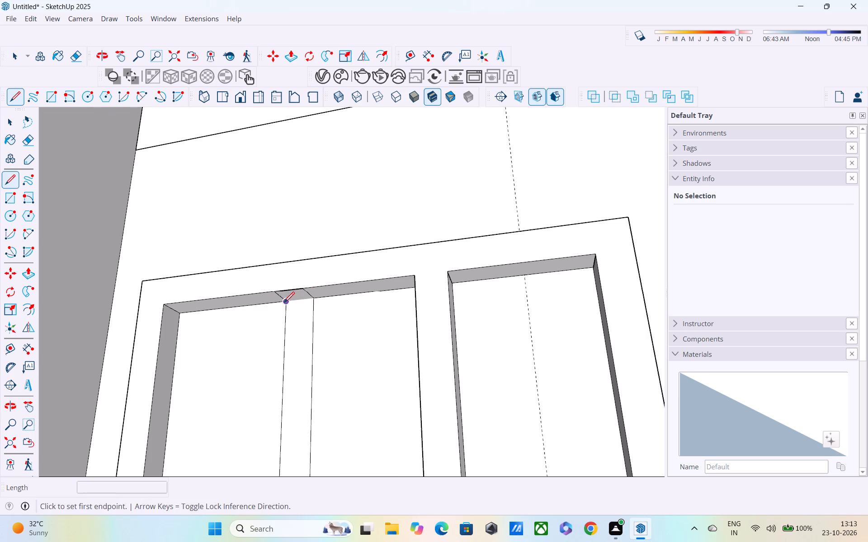
{"action": "left_click", "coordinate": [284, 304]}
{"action": "left_click", "coordinate": [308, 301]}
Extrude the lower window's recessed left divider 3" so it sits flush with the front of the frame.
{"action": "scroll", "coordinate": [314, 311], "scroll_direction": "down", "scroll_amount": 2}
{"action": "middle_click_drag", "start_coordinate": [308, 335], "coordinate": [307, 267], "text": "shift"}
{"action": "key", "text": "p"}
{"action": "key", "text": "space"}
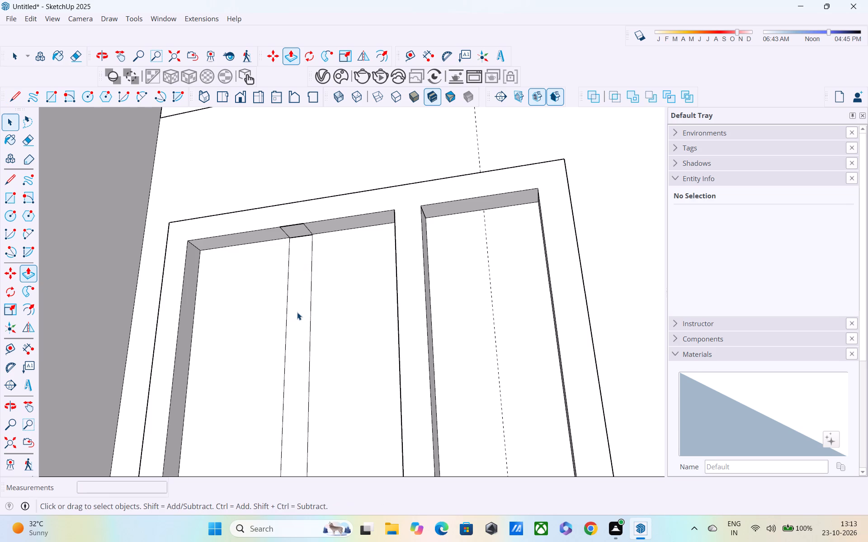
{"action": "double_click", "coordinate": [297, 312]}
{"action": "key", "text": "p"}
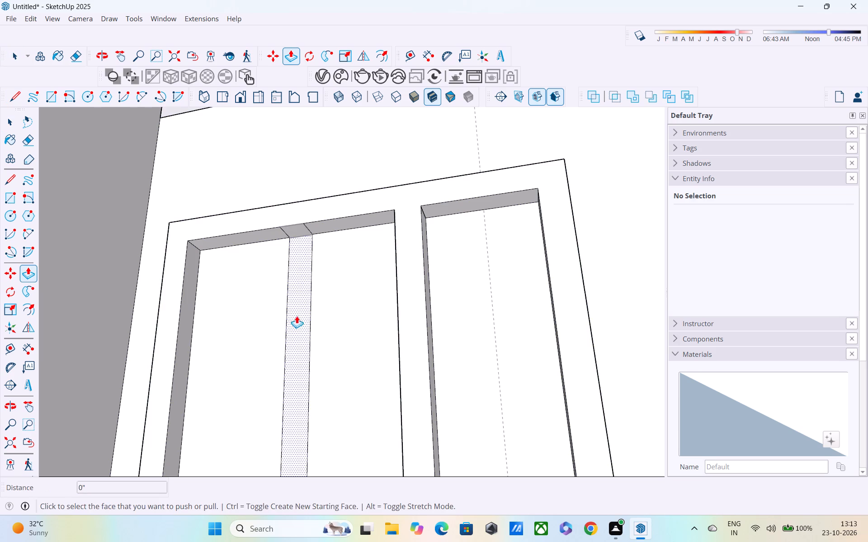
{"action": "left_click", "coordinate": [296, 317]}
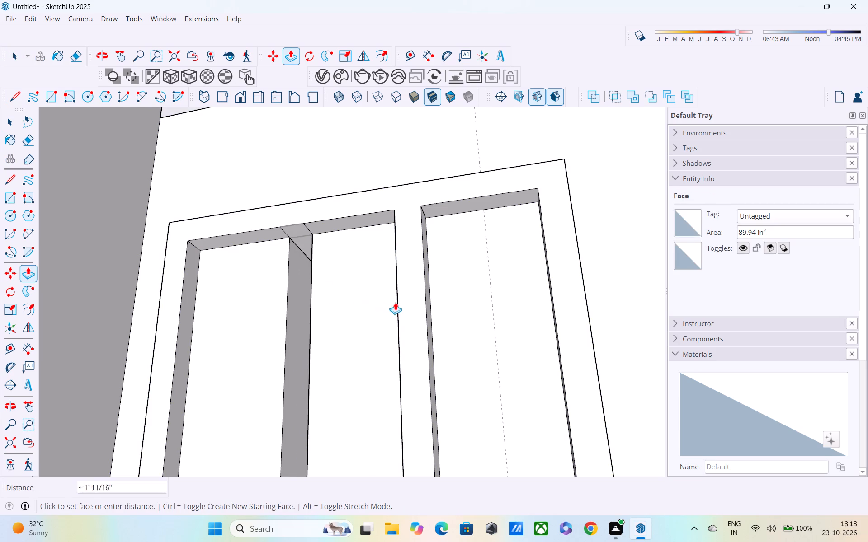
{"action": "left_click", "coordinate": [404, 306]}
{"action": "scroll", "coordinate": [377, 307], "scroll_direction": "down", "scroll_amount": 9}
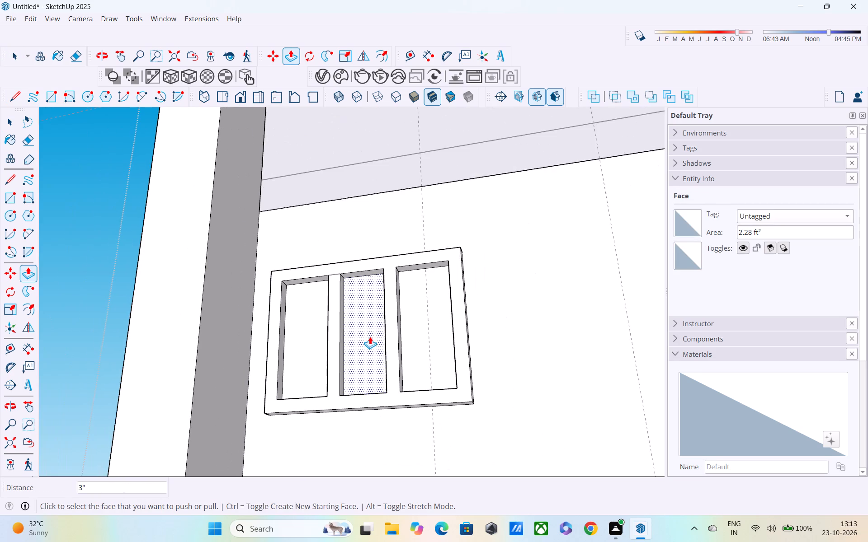
{"action": "middle_click_drag", "start_coordinate": [369, 333], "coordinate": [391, 488]}
{"action": "key", "text": "space"}
Place a horizontal guide on the wall 2" above the top edge of the lower window frame.
{"action": "middle_click_drag", "start_coordinate": [360, 305], "coordinate": [356, 306]}
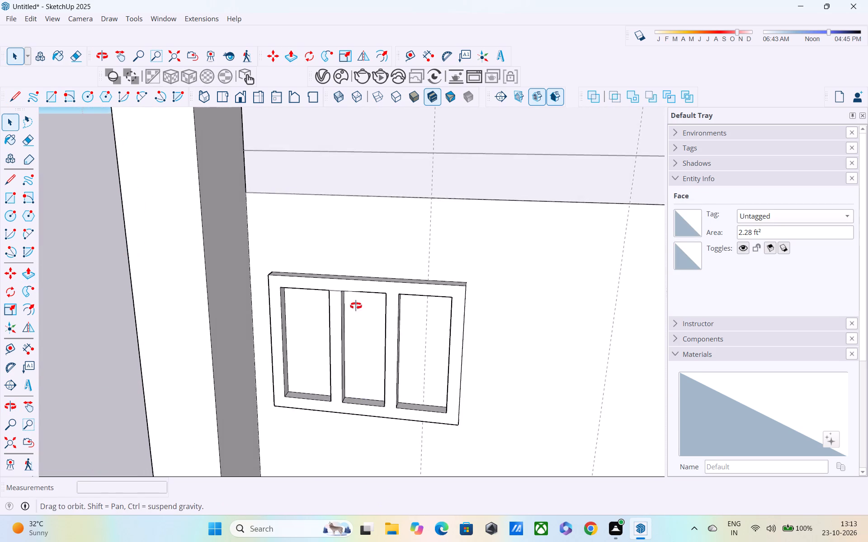
{"action": "middle_click_drag", "start_coordinate": [356, 306], "coordinate": [223, 318]}
{"action": "key", "text": "t"}
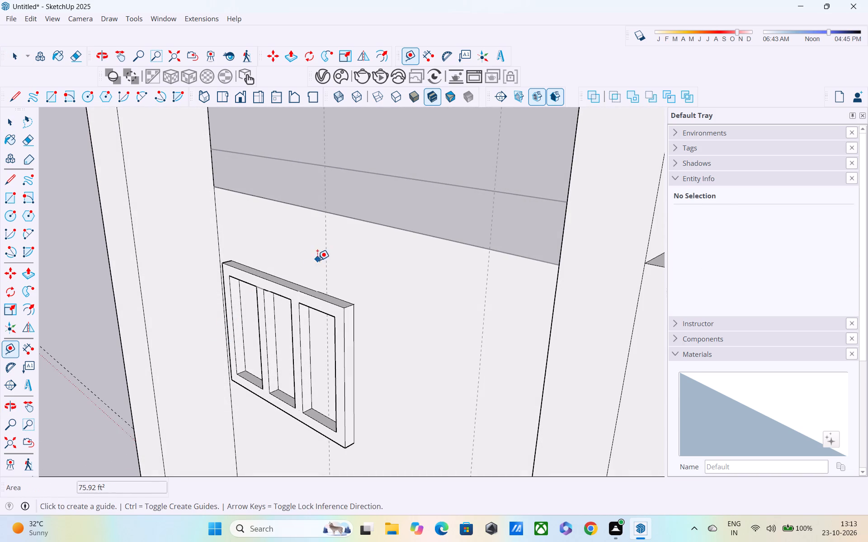
{"action": "scroll", "coordinate": [308, 282], "scroll_direction": "up", "scroll_amount": 2}
{"action": "left_click", "coordinate": [307, 286]}
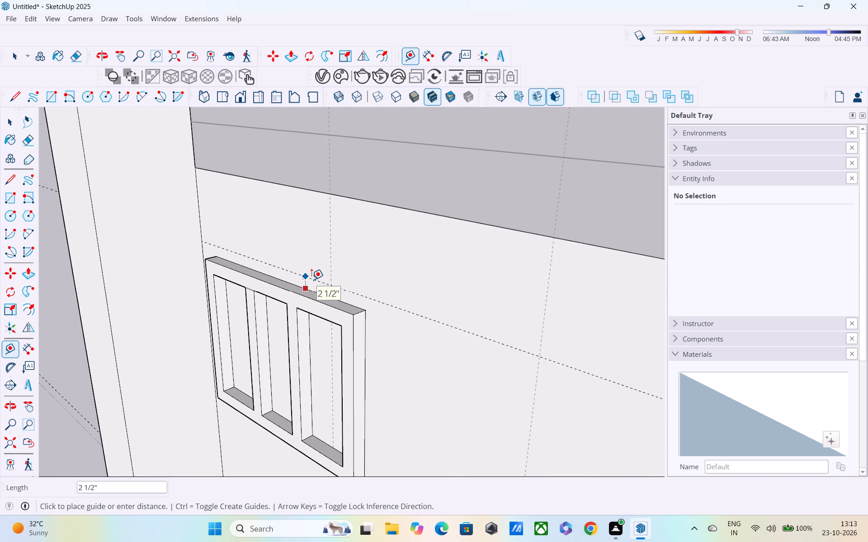
{"action": "middle_click_drag", "start_coordinate": [312, 280], "coordinate": [353, 214]}
{"action": "scroll", "coordinate": [364, 265], "scroll_direction": "up", "scroll_amount": 1}
{"action": "middle_click_drag", "start_coordinate": [360, 271], "coordinate": [340, 292]}
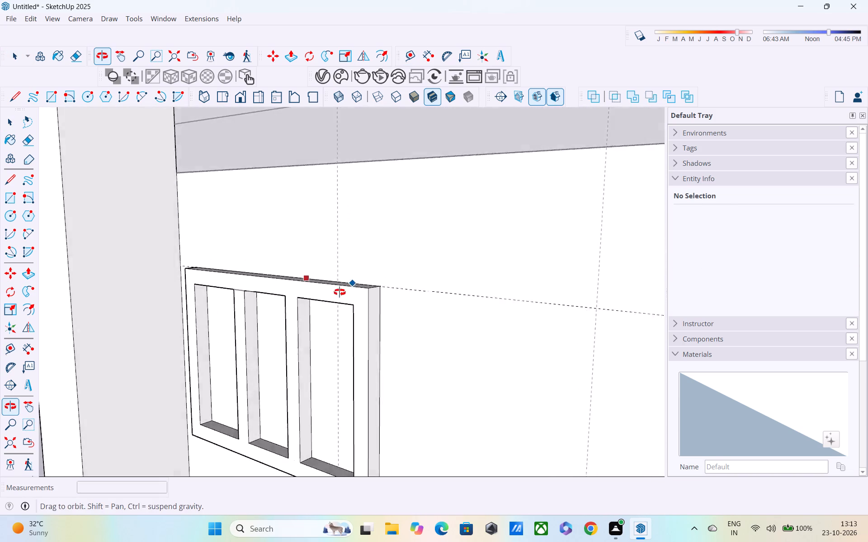
{"action": "middle_click_drag", "start_coordinate": [340, 292], "coordinate": [256, 353]}
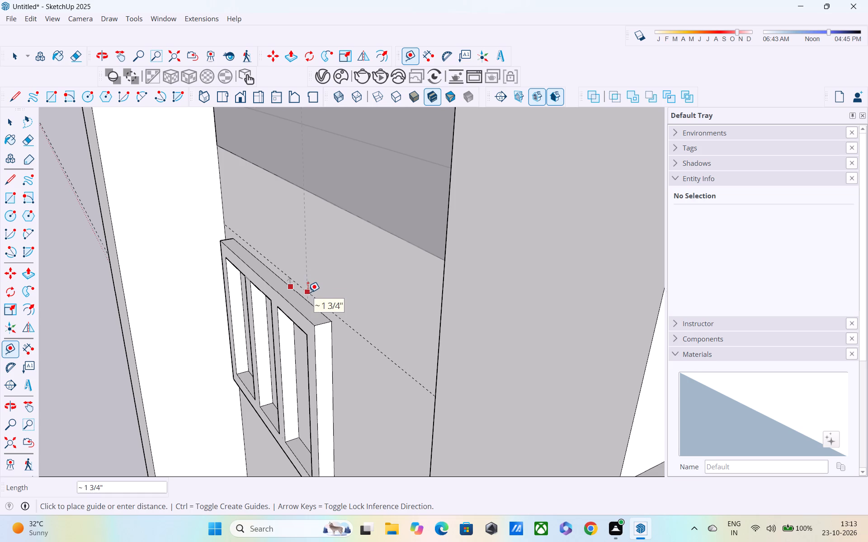
{"action": "type", "text": "2\""}
{"action": "key", "text": "Return"}
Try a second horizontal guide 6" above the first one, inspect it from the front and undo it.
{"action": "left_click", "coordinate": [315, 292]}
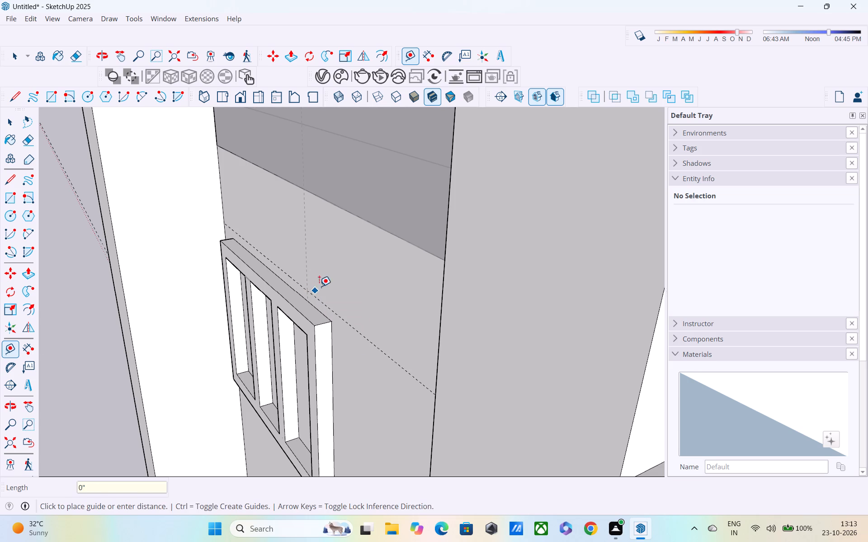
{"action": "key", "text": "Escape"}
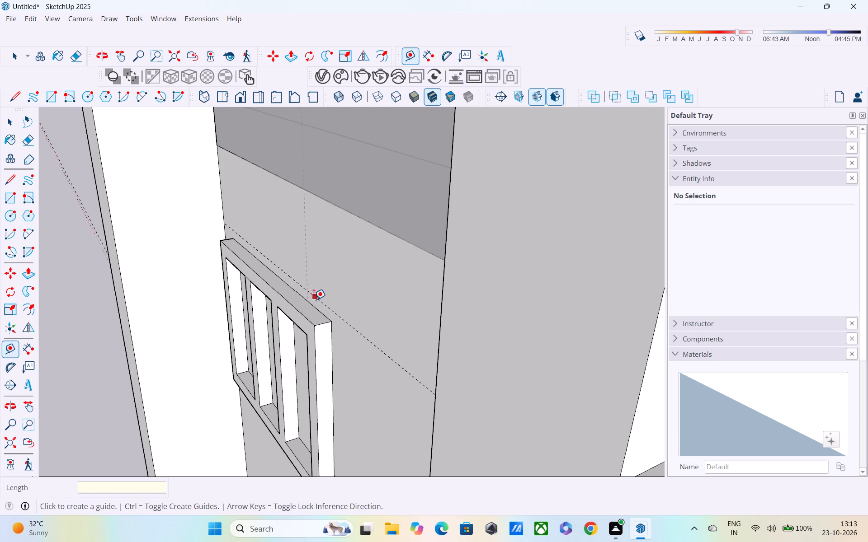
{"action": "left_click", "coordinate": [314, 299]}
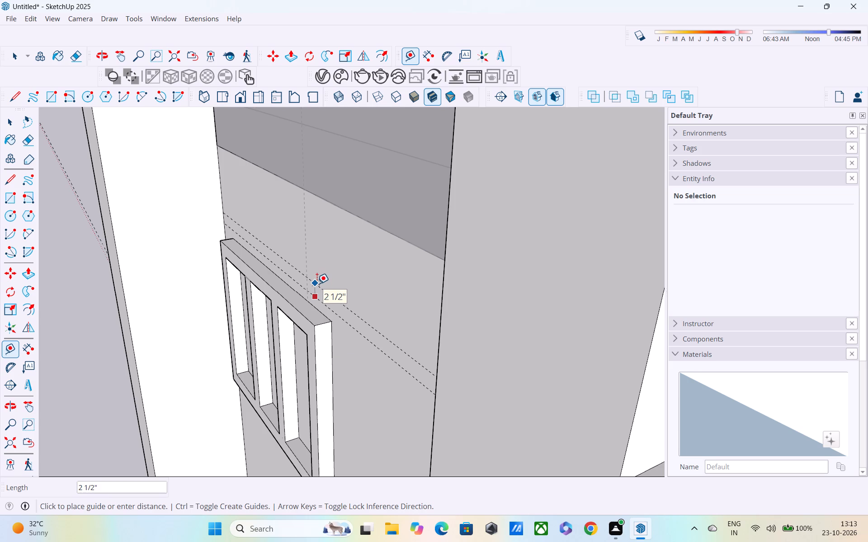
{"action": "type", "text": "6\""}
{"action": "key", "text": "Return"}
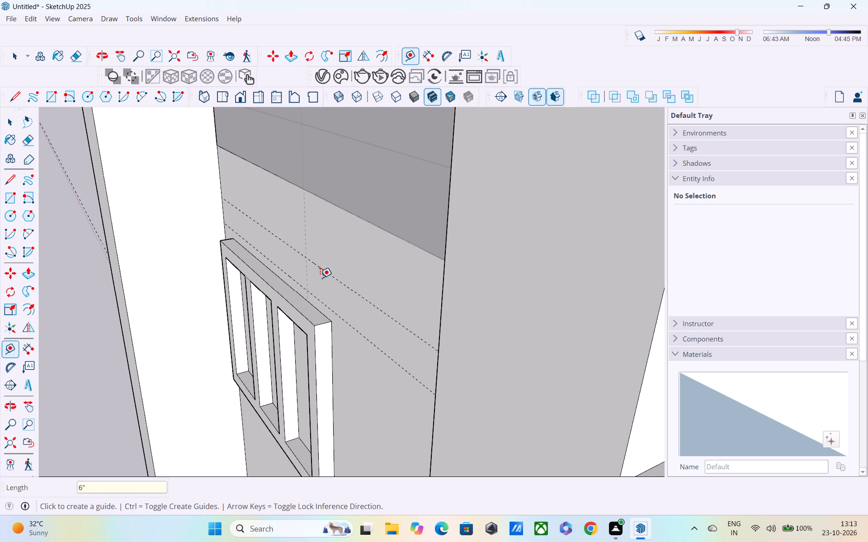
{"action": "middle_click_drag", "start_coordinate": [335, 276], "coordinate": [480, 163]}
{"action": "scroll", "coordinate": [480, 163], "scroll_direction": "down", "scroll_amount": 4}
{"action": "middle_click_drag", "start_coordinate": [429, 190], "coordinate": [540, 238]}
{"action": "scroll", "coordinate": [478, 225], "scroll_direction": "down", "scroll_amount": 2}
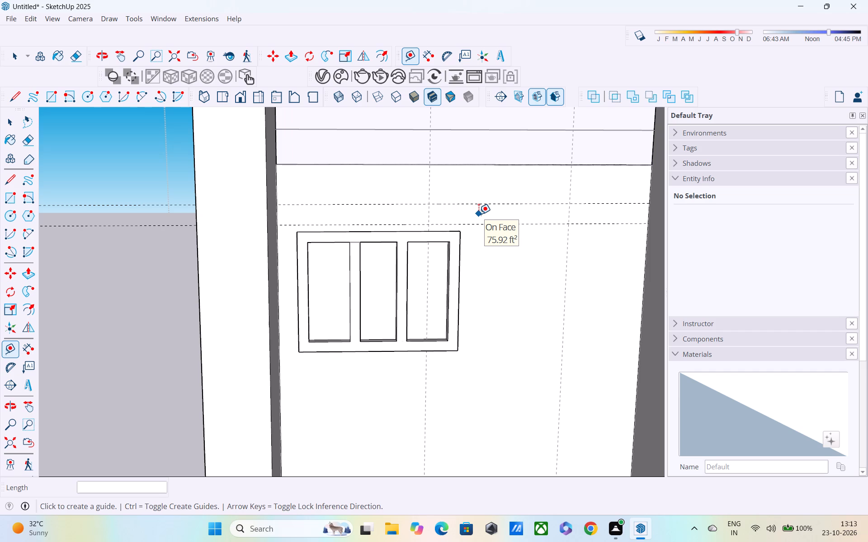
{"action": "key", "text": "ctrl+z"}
Place a second horizontal guide on the wall 4" above the guide over the lower window.
{"action": "left_click", "coordinate": [485, 226]}
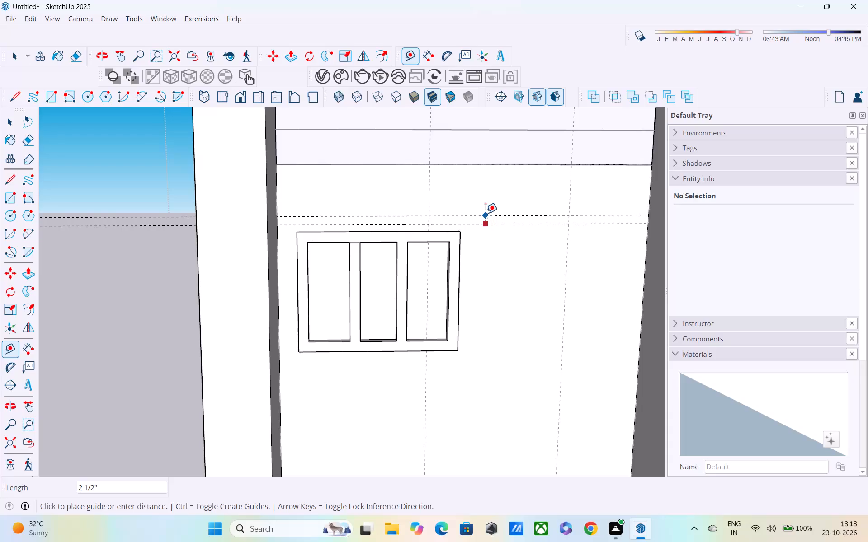
{"action": "type", "text": "5\""}
{"action": "key", "text": "Return"}
{"action": "key", "text": "3"}
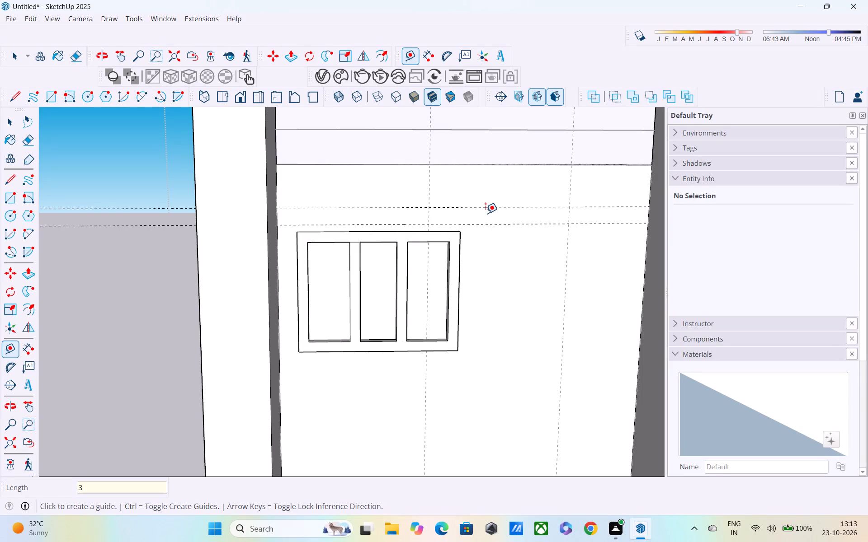
{"action": "key", "text": "BackSpace"}
{"action": "type", "text": "4\""}
{"action": "key", "text": "Return"}
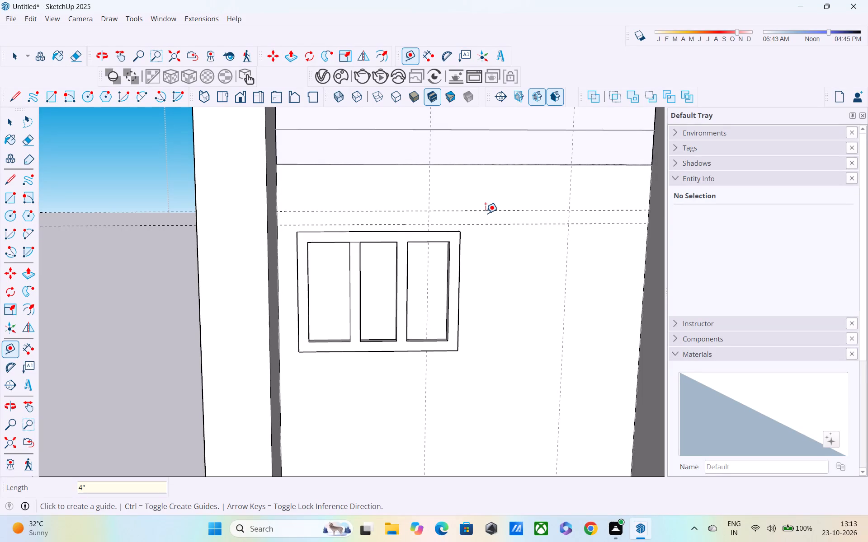
Draw a 4" vertical line along the wall's left edge between the two guides above the lower window.
{"action": "key", "text": "l"}
{"action": "scroll", "coordinate": [270, 225], "scroll_direction": "up", "scroll_amount": 2}
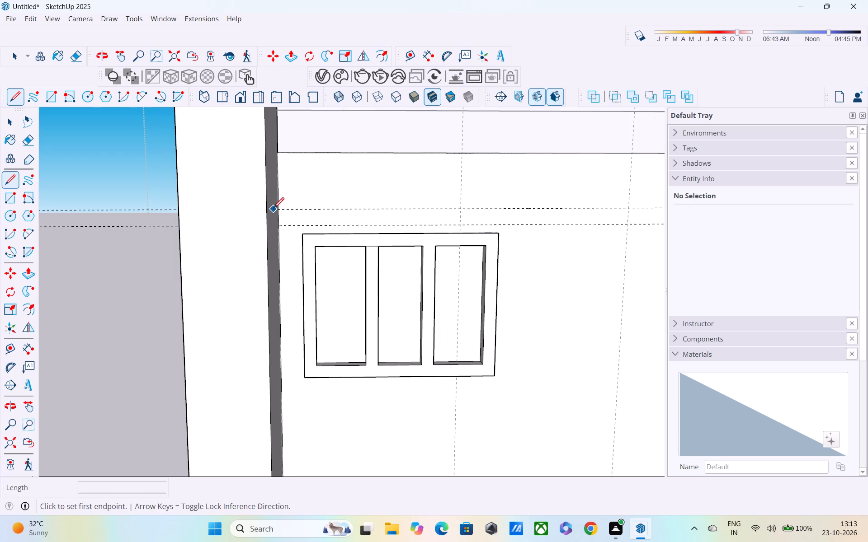
{"action": "middle_click_drag", "start_coordinate": [274, 209], "coordinate": [190, 261]}
{"action": "scroll", "coordinate": [417, 182], "scroll_direction": "up", "scroll_amount": 4}
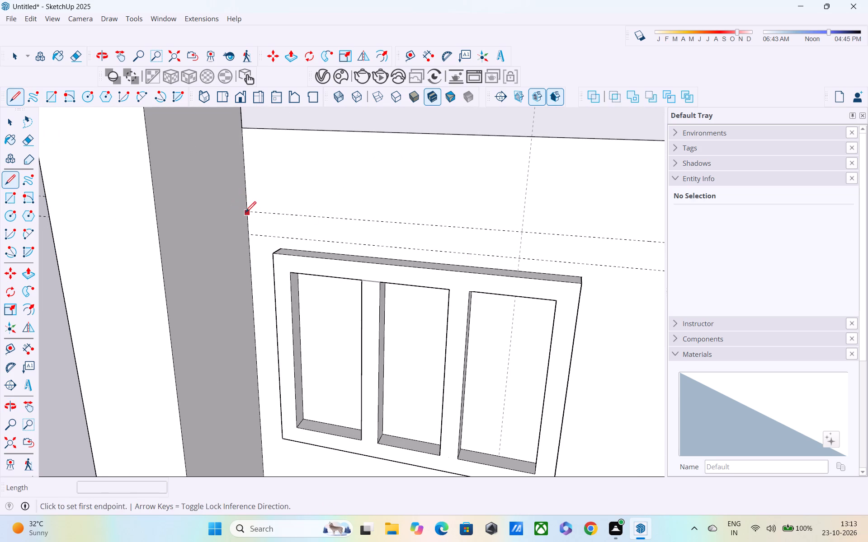
{"action": "left_click", "coordinate": [246, 214]}
{"action": "left_click", "coordinate": [250, 238]}
{"action": "left_click", "coordinate": [250, 213]}
{"action": "left_click", "coordinate": [249, 234]}
{"action": "key", "text": "Escape"}
Retrace the 4" vertical line on the wall's left edge, meeting both guides exactly where they end at the corner.
{"action": "scroll", "coordinate": [299, 235], "scroll_direction": "up", "scroll_amount": 2}
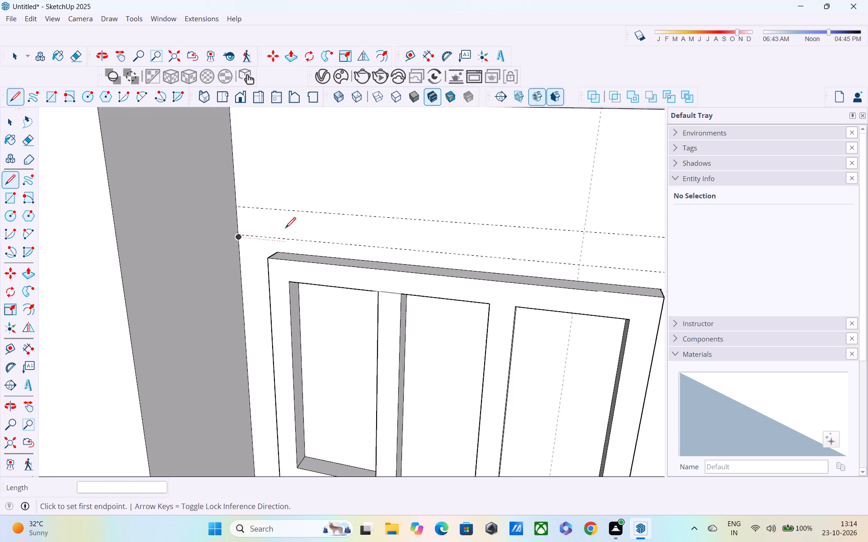
{"action": "scroll", "coordinate": [266, 226], "scroll_direction": "up", "scroll_amount": 5}
{"action": "middle_click_drag", "start_coordinate": [229, 217], "coordinate": [148, 207]}
{"action": "scroll", "coordinate": [263, 206], "scroll_direction": "up", "scroll_amount": 6}
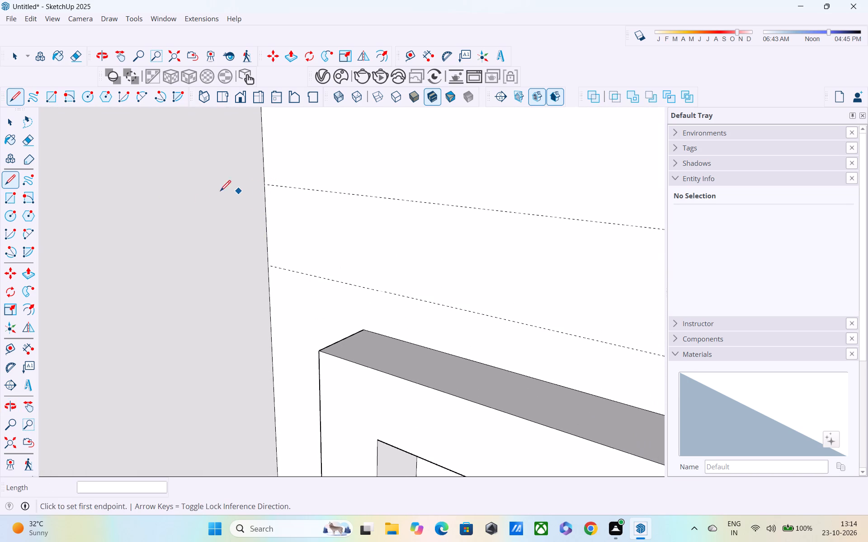
{"action": "left_click", "coordinate": [264, 185]}
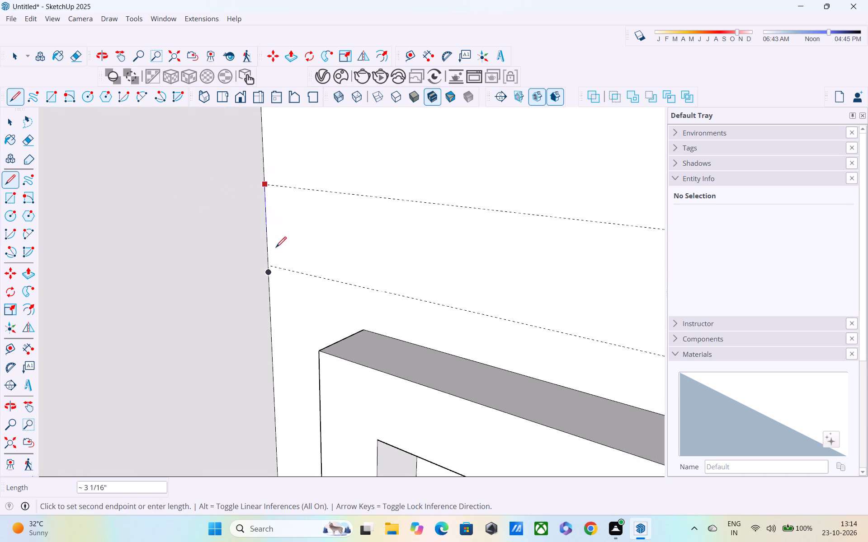
{"action": "scroll", "coordinate": [264, 264], "scroll_direction": "up", "scroll_amount": 10}
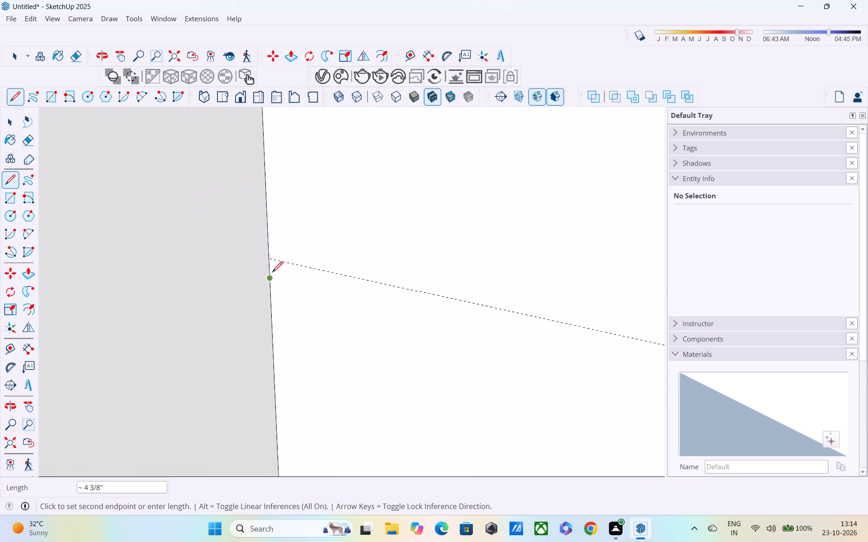
{"action": "scroll", "coordinate": [270, 269], "scroll_direction": "up", "scroll_amount": 4}
{"action": "left_click", "coordinate": [267, 257]}
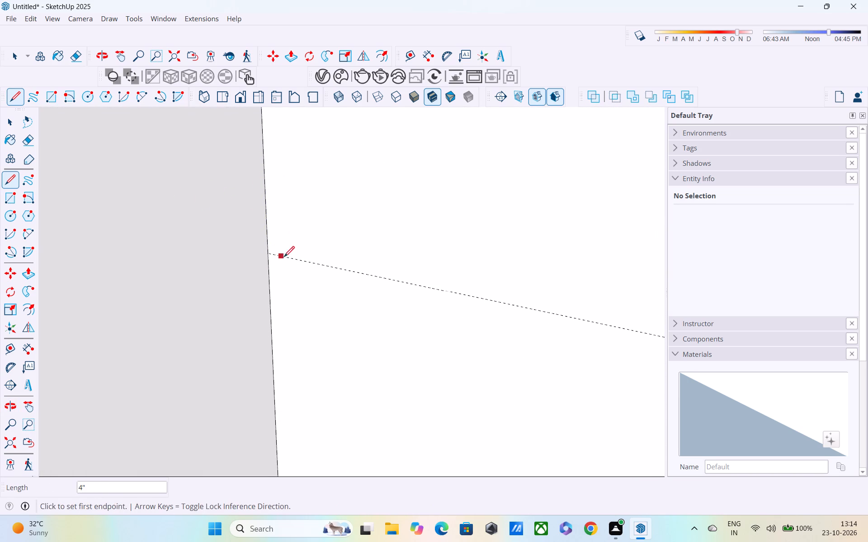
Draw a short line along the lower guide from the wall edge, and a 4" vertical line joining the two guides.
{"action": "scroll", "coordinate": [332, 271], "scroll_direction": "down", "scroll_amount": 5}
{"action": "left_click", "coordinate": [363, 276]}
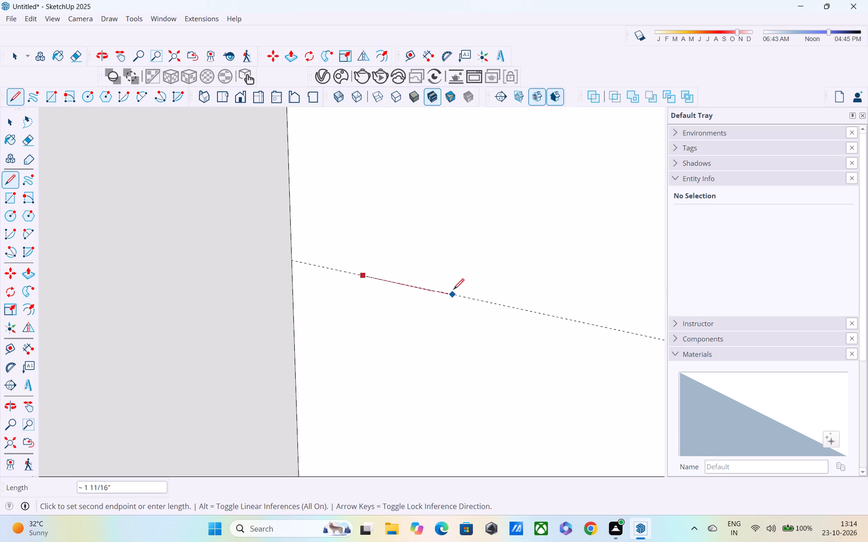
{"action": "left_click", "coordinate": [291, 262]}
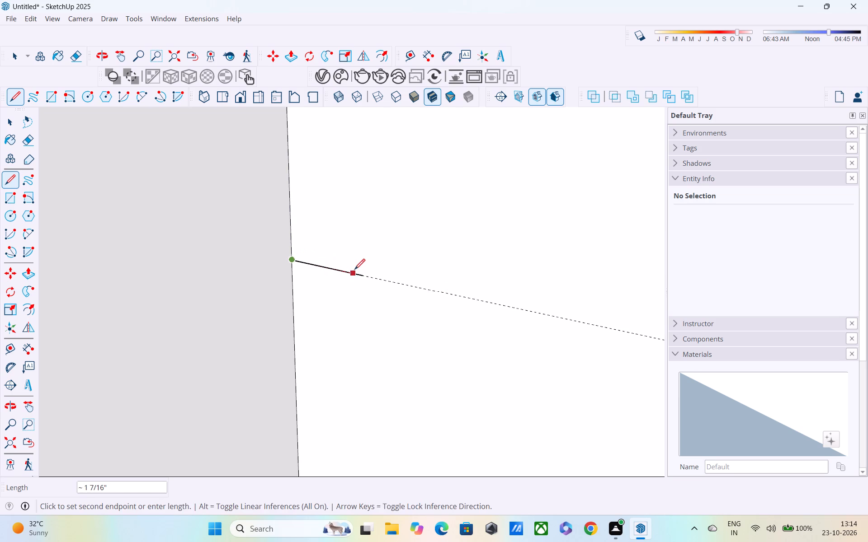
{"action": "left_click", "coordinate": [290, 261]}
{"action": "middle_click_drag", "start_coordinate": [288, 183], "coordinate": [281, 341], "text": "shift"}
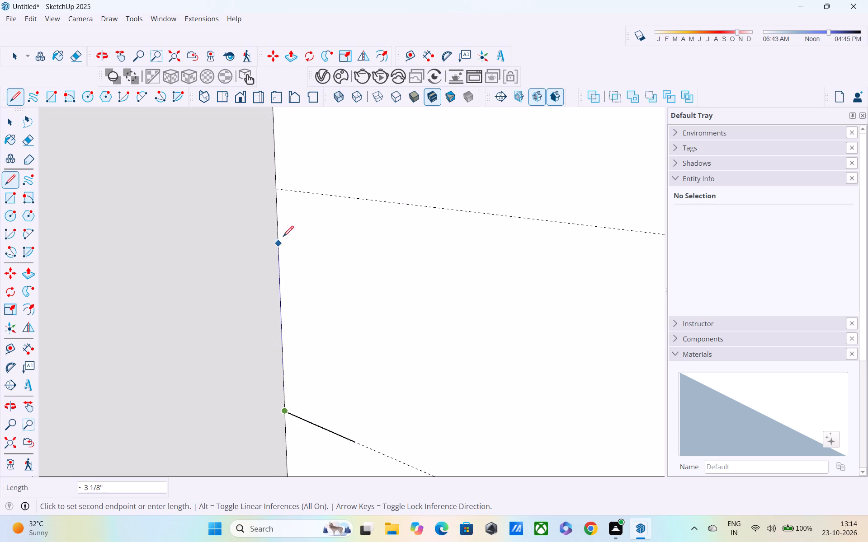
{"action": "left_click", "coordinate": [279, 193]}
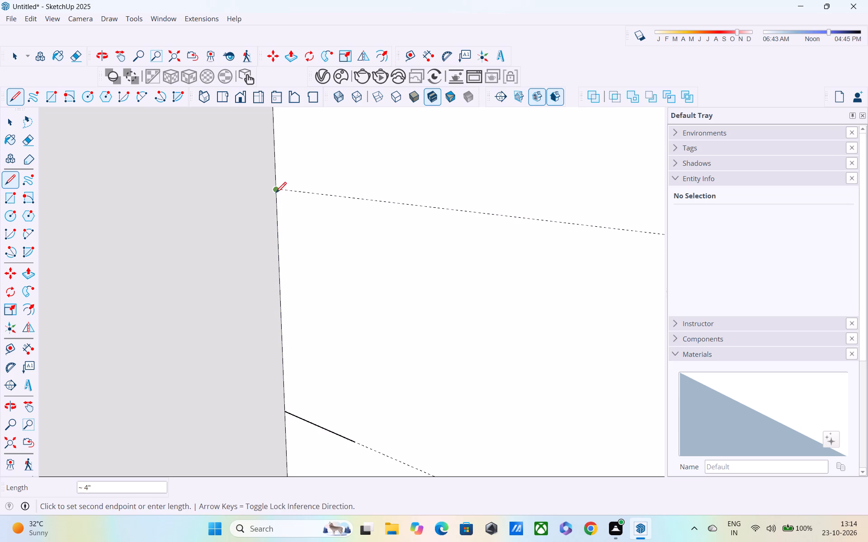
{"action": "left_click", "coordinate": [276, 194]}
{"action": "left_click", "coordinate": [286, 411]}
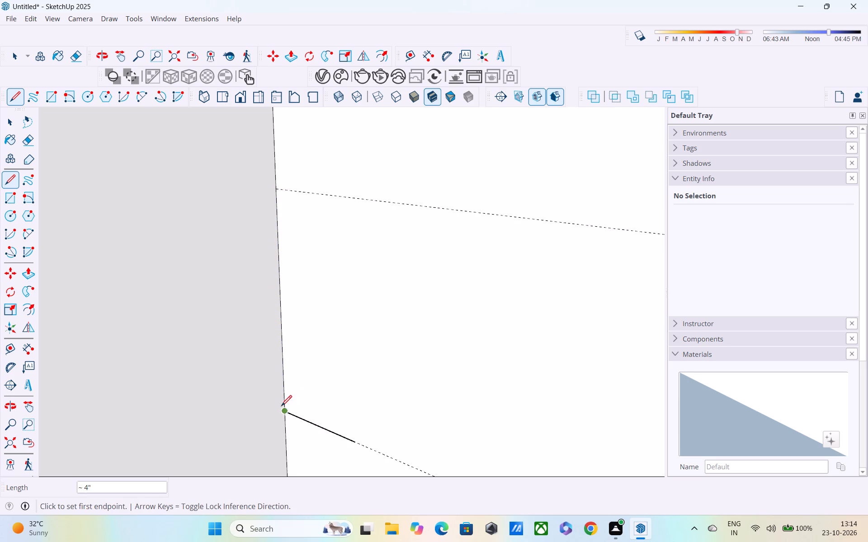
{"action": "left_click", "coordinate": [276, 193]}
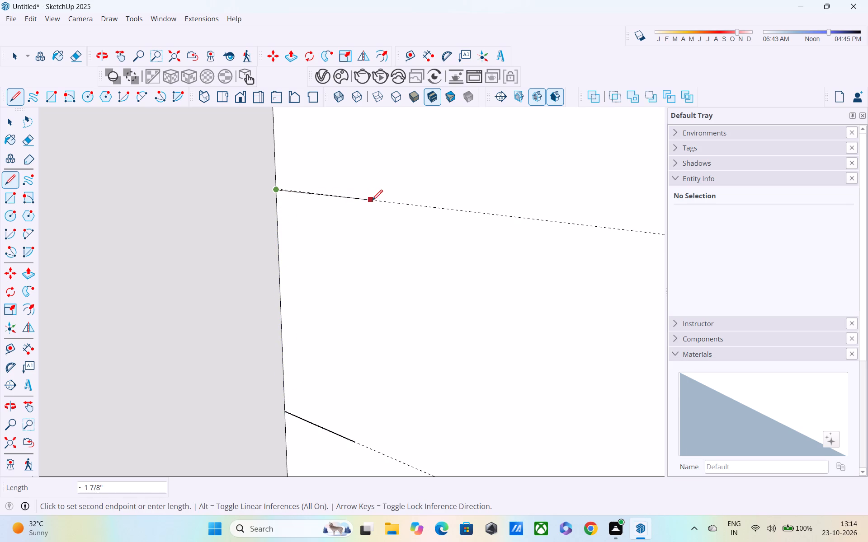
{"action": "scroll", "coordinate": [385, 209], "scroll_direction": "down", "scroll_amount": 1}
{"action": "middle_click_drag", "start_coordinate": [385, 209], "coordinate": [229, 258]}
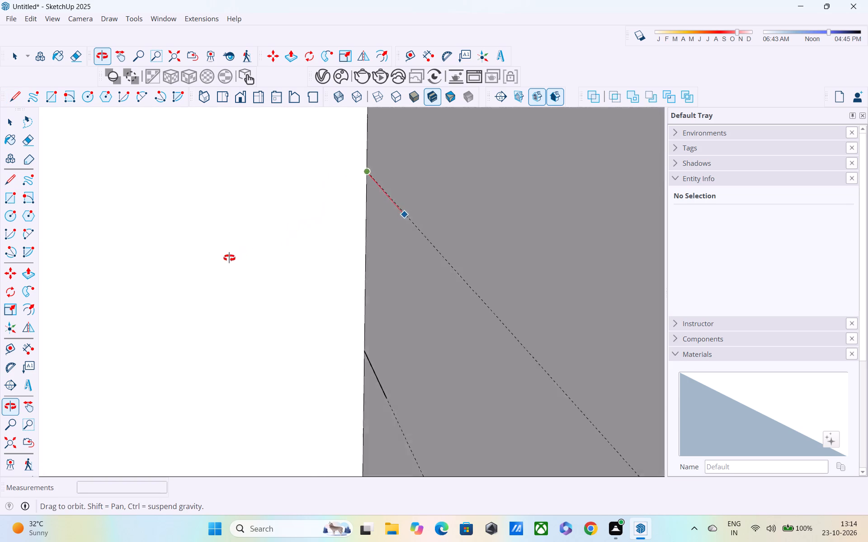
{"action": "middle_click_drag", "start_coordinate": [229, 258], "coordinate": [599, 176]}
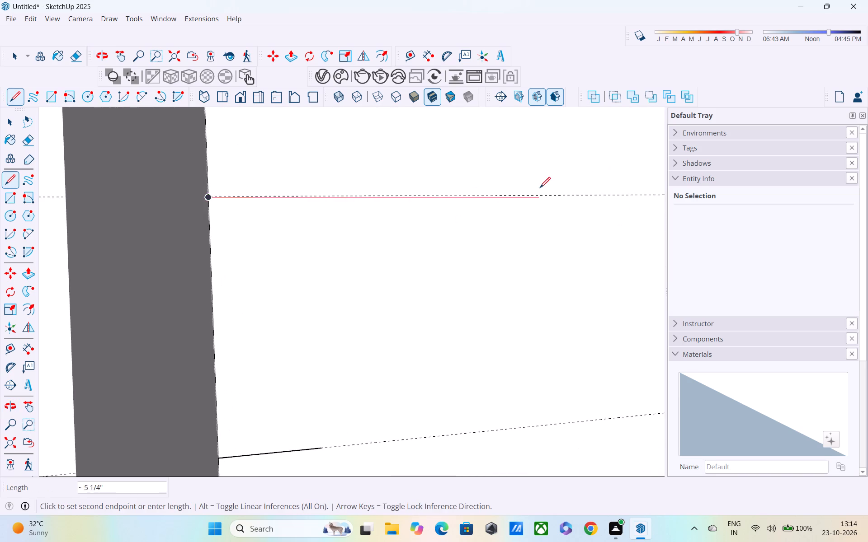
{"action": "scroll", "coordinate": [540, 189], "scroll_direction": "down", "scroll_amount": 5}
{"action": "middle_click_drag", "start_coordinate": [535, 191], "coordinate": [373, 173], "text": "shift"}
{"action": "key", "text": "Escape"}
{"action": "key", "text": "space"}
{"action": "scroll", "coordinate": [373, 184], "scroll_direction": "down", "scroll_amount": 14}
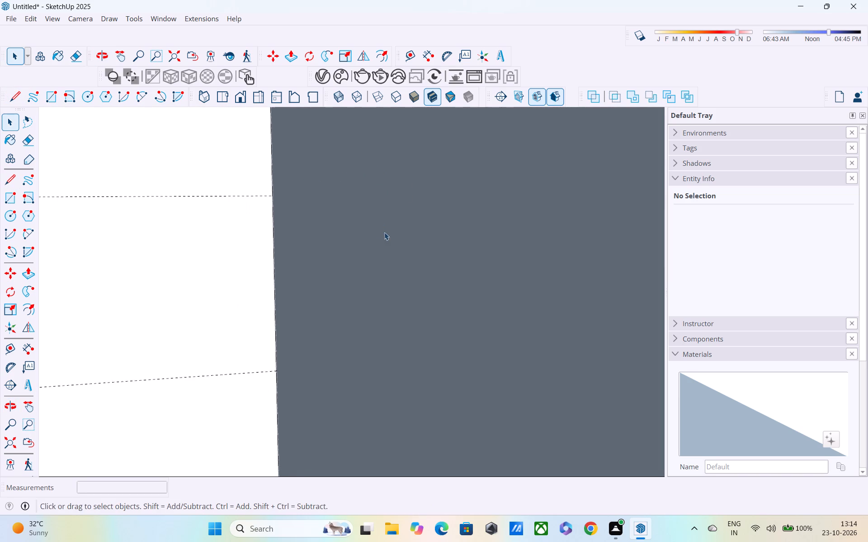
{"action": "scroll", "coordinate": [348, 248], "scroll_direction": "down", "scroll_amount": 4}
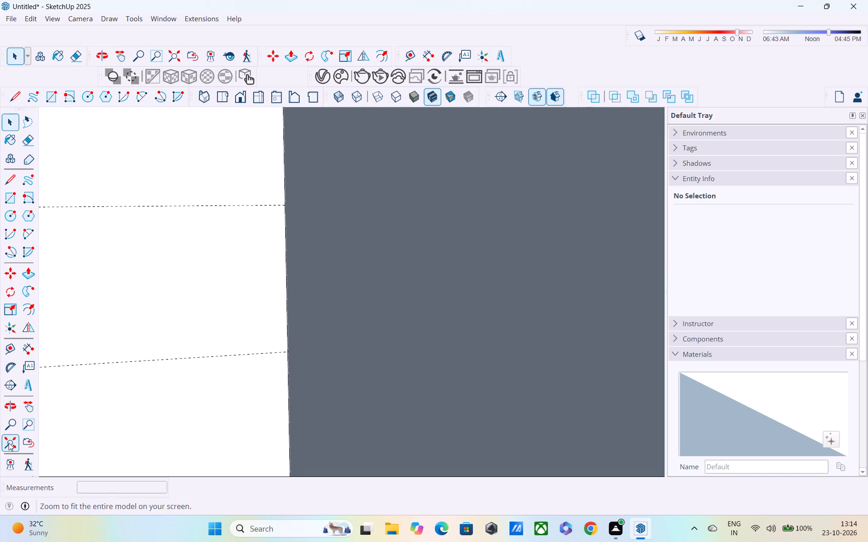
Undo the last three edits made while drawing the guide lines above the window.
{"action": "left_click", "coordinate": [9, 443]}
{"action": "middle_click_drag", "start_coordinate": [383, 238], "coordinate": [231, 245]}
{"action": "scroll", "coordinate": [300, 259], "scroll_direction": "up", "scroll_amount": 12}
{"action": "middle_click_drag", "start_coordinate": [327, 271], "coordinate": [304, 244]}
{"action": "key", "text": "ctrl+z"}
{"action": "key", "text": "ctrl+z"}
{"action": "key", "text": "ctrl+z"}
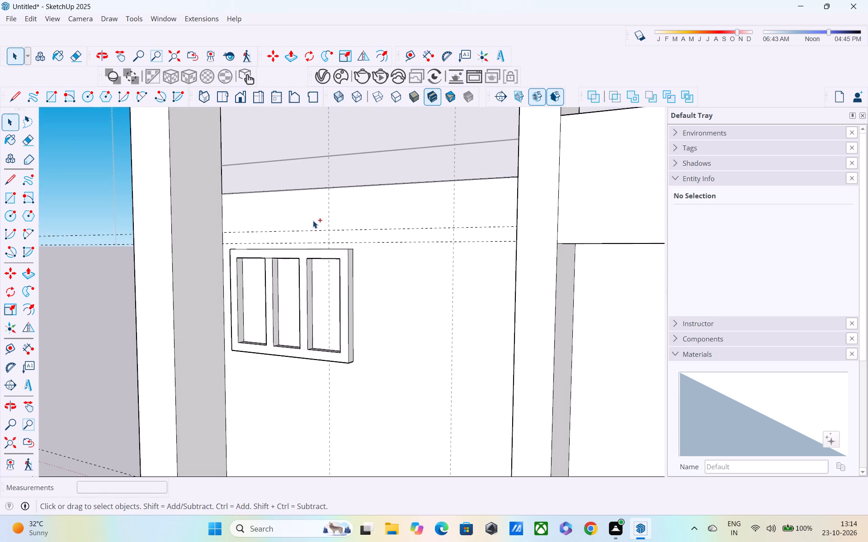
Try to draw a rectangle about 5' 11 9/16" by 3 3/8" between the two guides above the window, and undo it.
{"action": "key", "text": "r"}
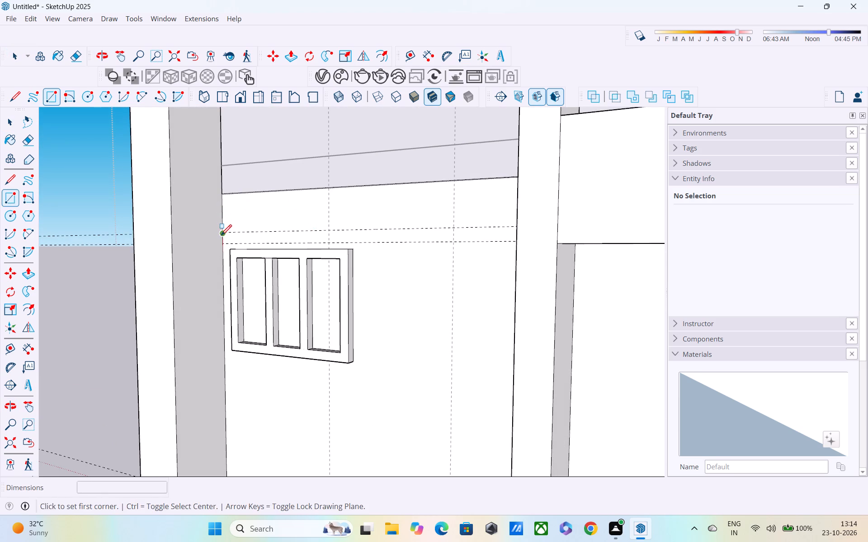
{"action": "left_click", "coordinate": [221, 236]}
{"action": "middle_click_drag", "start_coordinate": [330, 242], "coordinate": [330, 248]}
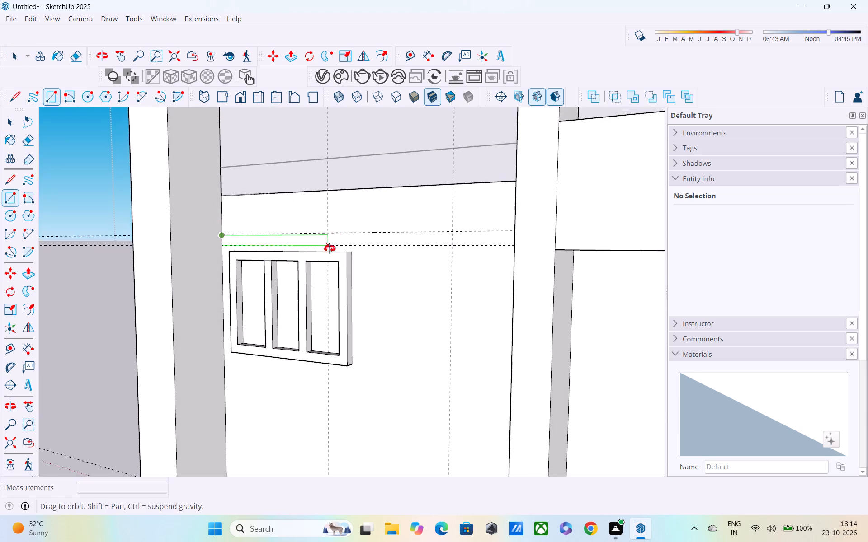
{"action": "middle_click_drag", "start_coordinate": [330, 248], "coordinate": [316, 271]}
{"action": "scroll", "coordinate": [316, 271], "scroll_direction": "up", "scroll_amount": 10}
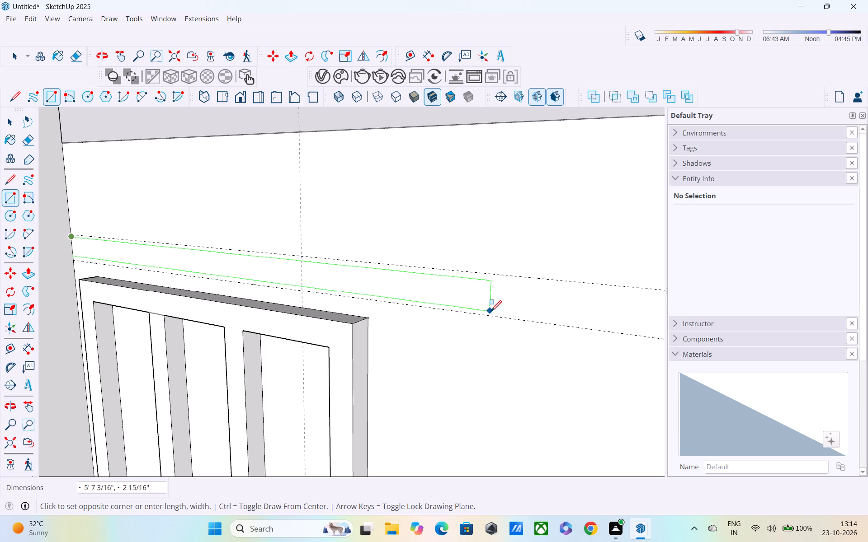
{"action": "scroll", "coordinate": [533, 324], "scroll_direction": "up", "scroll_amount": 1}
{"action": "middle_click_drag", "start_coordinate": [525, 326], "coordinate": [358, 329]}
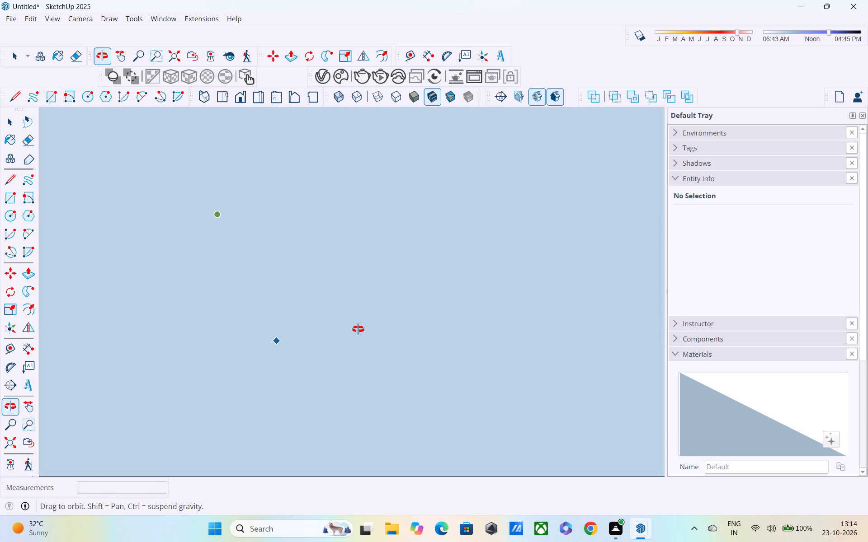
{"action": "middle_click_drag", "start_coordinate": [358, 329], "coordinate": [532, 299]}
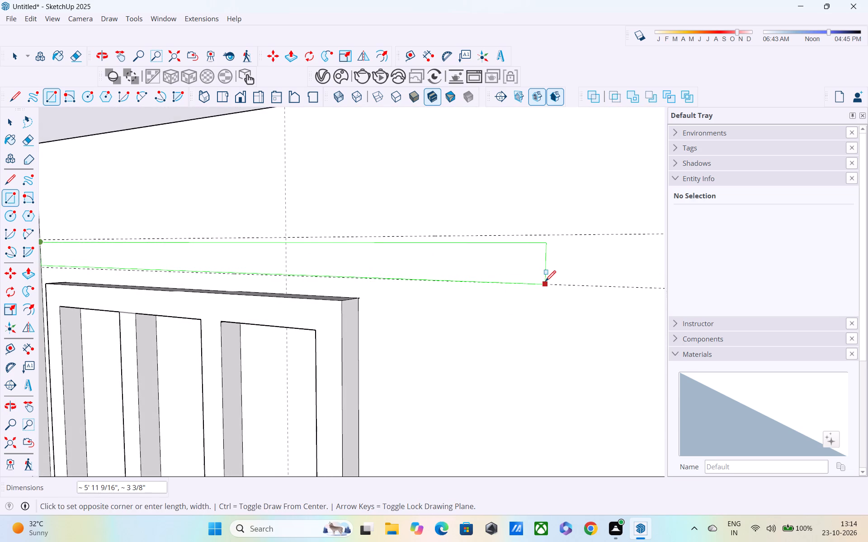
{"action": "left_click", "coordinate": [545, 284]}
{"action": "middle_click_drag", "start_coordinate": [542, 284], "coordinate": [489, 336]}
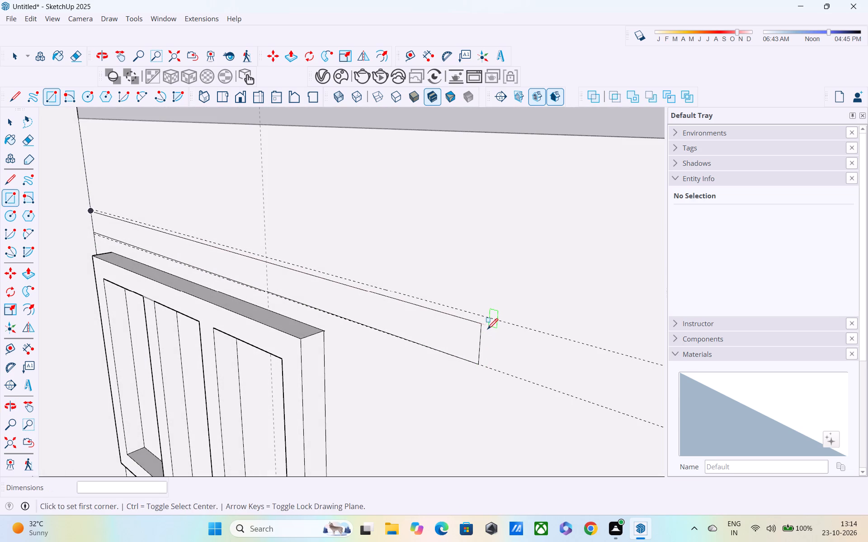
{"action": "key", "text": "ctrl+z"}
Draw a rectangle about 5 1/2 feet by 3 3/4" between the horizontal guides above the window, starting at the wall corner.
{"action": "scroll", "coordinate": [145, 220], "scroll_direction": "up", "scroll_amount": 3}
{"action": "scroll", "coordinate": [69, 201], "scroll_direction": "up", "scroll_amount": 5}
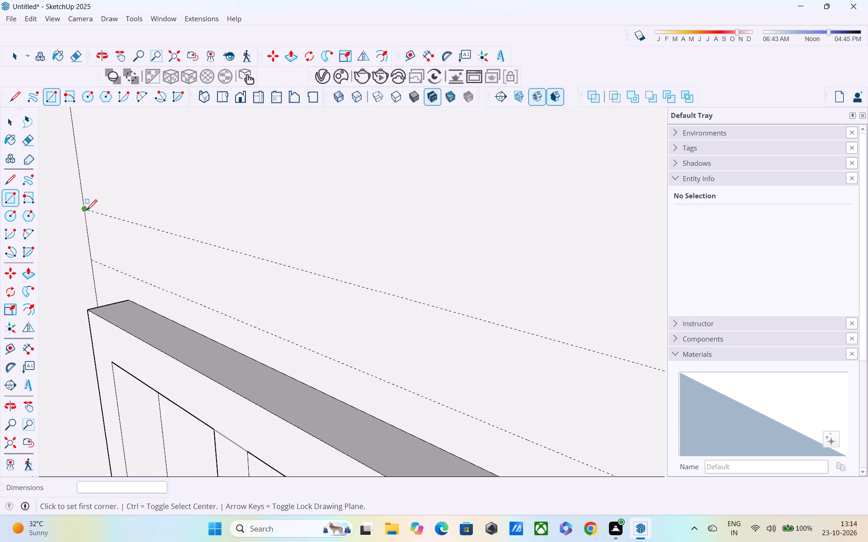
{"action": "scroll", "coordinate": [86, 211], "scroll_direction": "up", "scroll_amount": 15}
{"action": "left_click", "coordinate": [77, 200]}
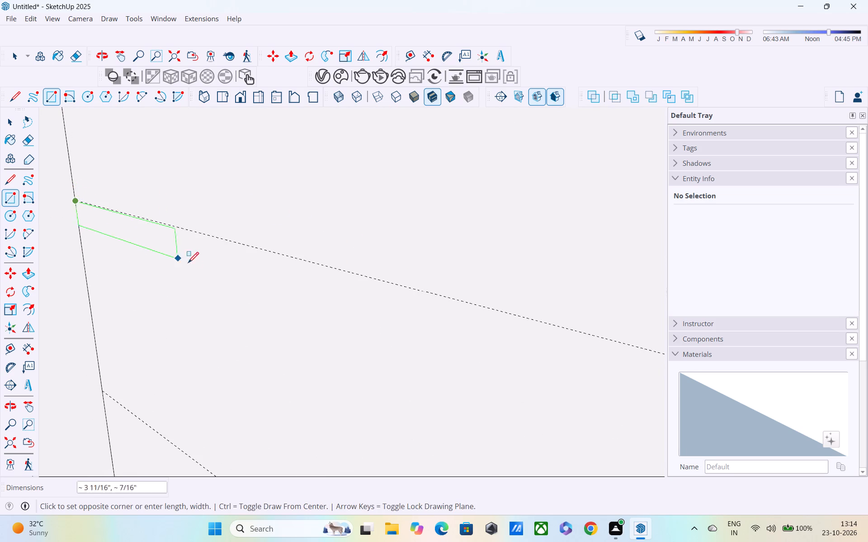
{"action": "scroll", "coordinate": [204, 273], "scroll_direction": "down", "scroll_amount": 4}
{"action": "middle_click_drag", "start_coordinate": [211, 275], "coordinate": [76, 97], "text": "shift"}
{"action": "scroll", "coordinate": [126, 130], "scroll_direction": "down", "scroll_amount": 5}
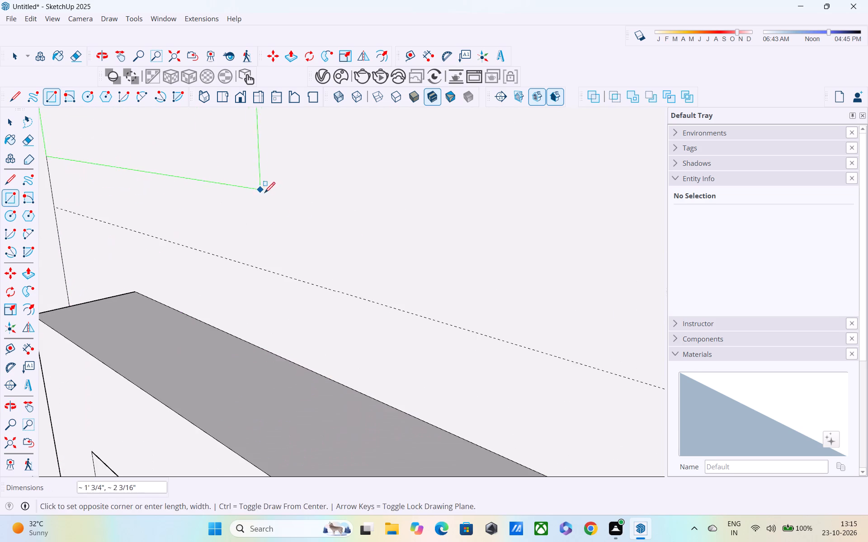
{"action": "middle_click_drag", "start_coordinate": [265, 195], "coordinate": [116, 130], "text": "shift"}
{"action": "scroll", "coordinate": [201, 153], "scroll_direction": "down", "scroll_amount": 6}
{"action": "middle_click_drag", "start_coordinate": [281, 175], "coordinate": [0, 108], "text": "shift"}
{"action": "scroll", "coordinate": [76, 126], "scroll_direction": "down", "scroll_amount": 5}
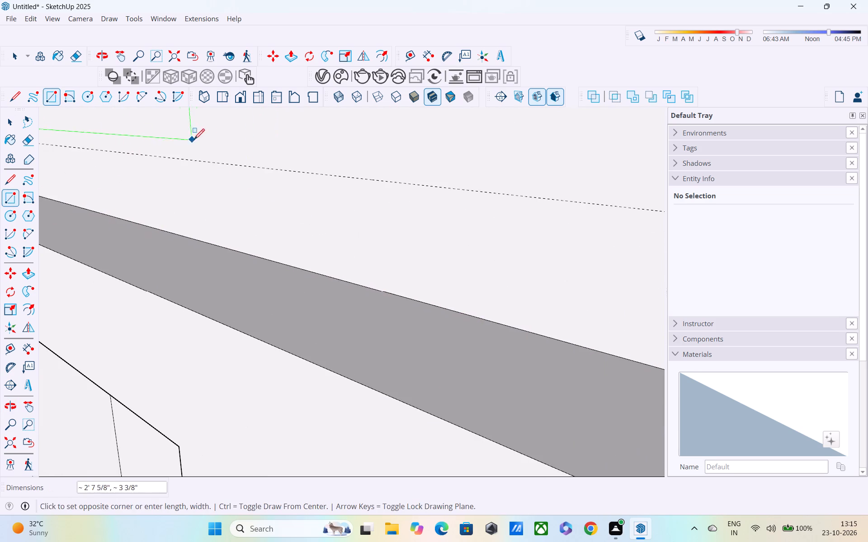
{"action": "scroll", "coordinate": [226, 140], "scroll_direction": "down", "scroll_amount": 5}
{"action": "middle_click_drag", "start_coordinate": [274, 149], "coordinate": [109, 162], "text": "shift"}
{"action": "scroll", "coordinate": [176, 165], "scroll_direction": "down", "scroll_amount": 5}
{"action": "scroll", "coordinate": [285, 170], "scroll_direction": "down", "scroll_amount": 4}
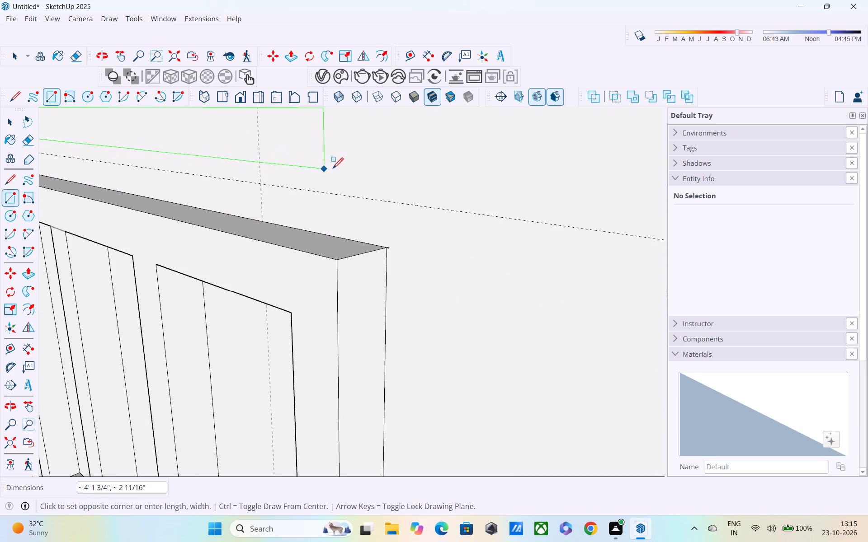
{"action": "scroll", "coordinate": [341, 174], "scroll_direction": "down", "scroll_amount": 1}
{"action": "middle_click_drag", "start_coordinate": [342, 176], "coordinate": [301, 141], "text": "shift"}
{"action": "scroll", "coordinate": [312, 146], "scroll_direction": "down", "scroll_amount": 5}
{"action": "middle_click_drag", "start_coordinate": [374, 152], "coordinate": [349, 199], "text": "shift"}
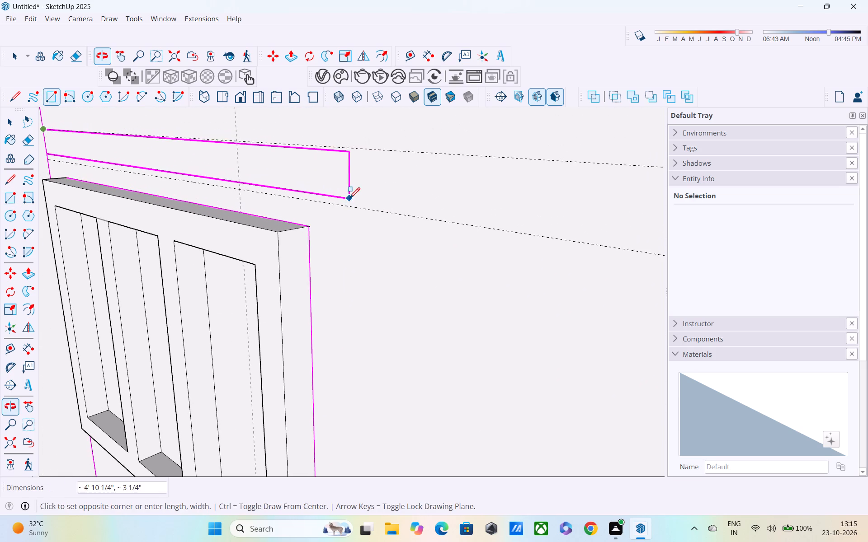
{"action": "middle_click_drag", "start_coordinate": [408, 215], "coordinate": [370, 166], "text": "shift"}
{"action": "middle_click_drag", "start_coordinate": [398, 176], "coordinate": [410, 178]}
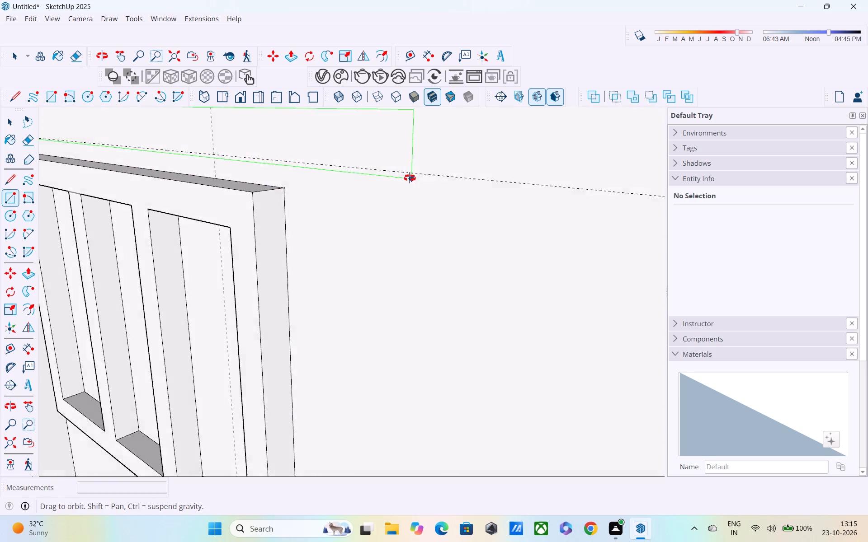
{"action": "middle_click_drag", "start_coordinate": [410, 178], "coordinate": [465, 162]}
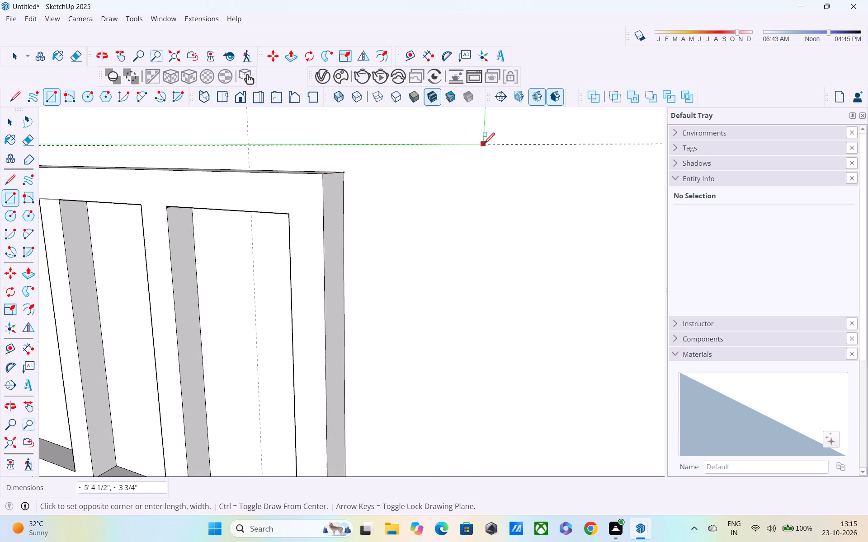
{"action": "middle_click_drag", "start_coordinate": [490, 145], "coordinate": [547, 147], "text": "shift"}
{"action": "scroll", "coordinate": [547, 147], "scroll_direction": "down", "scroll_amount": 6}
{"action": "middle_click_drag", "start_coordinate": [547, 147], "coordinate": [339, 149]}
{"action": "middle_click_drag", "start_coordinate": [345, 151], "coordinate": [486, 147]}
{"action": "middle_click_drag", "start_coordinate": [486, 147], "coordinate": [498, 150], "text": "shift"}
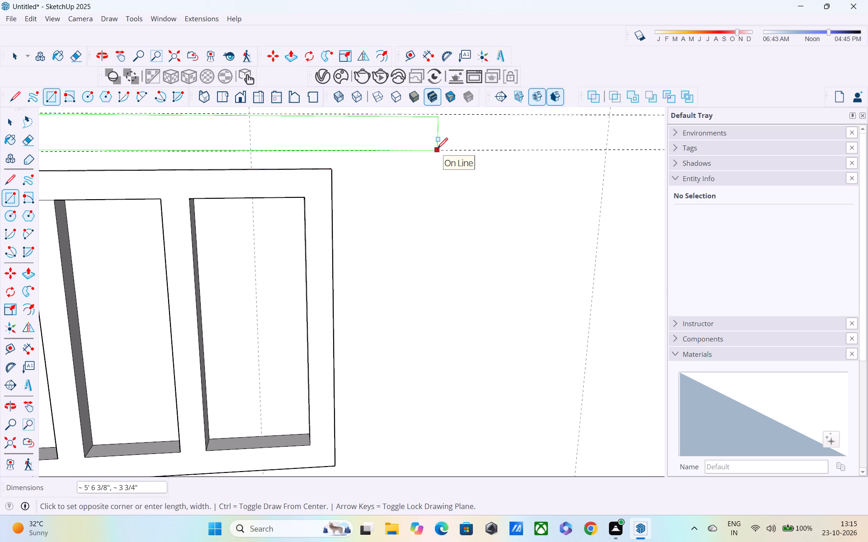
{"action": "left_click", "coordinate": [452, 148]}
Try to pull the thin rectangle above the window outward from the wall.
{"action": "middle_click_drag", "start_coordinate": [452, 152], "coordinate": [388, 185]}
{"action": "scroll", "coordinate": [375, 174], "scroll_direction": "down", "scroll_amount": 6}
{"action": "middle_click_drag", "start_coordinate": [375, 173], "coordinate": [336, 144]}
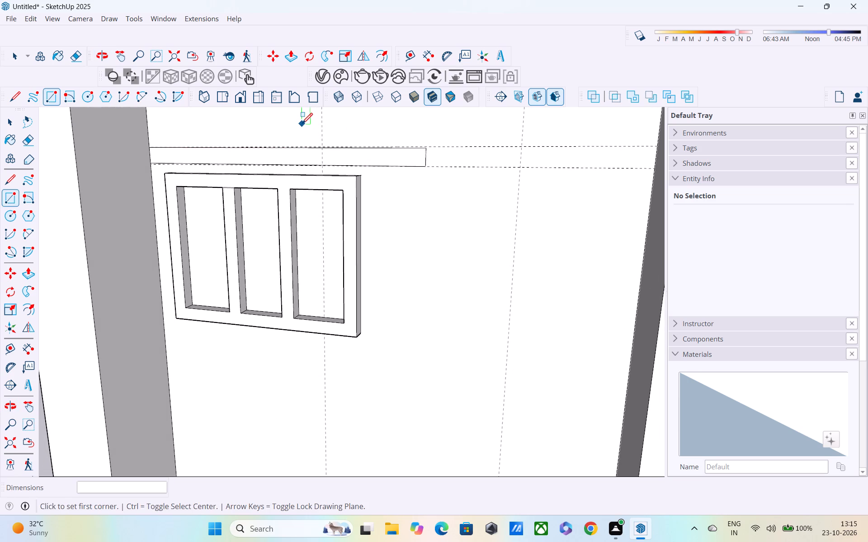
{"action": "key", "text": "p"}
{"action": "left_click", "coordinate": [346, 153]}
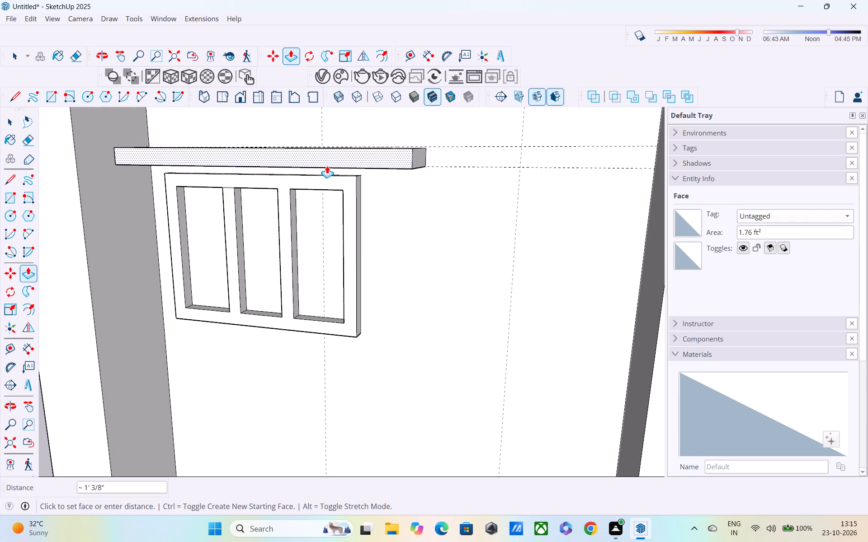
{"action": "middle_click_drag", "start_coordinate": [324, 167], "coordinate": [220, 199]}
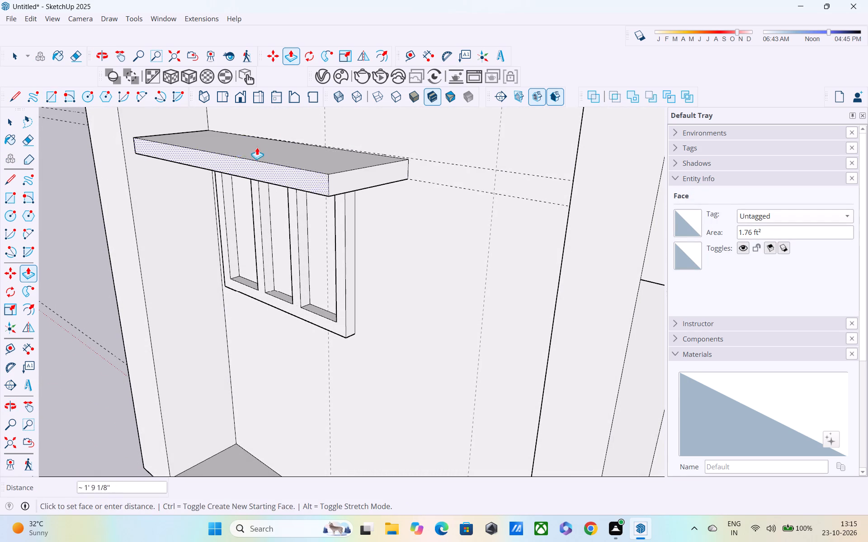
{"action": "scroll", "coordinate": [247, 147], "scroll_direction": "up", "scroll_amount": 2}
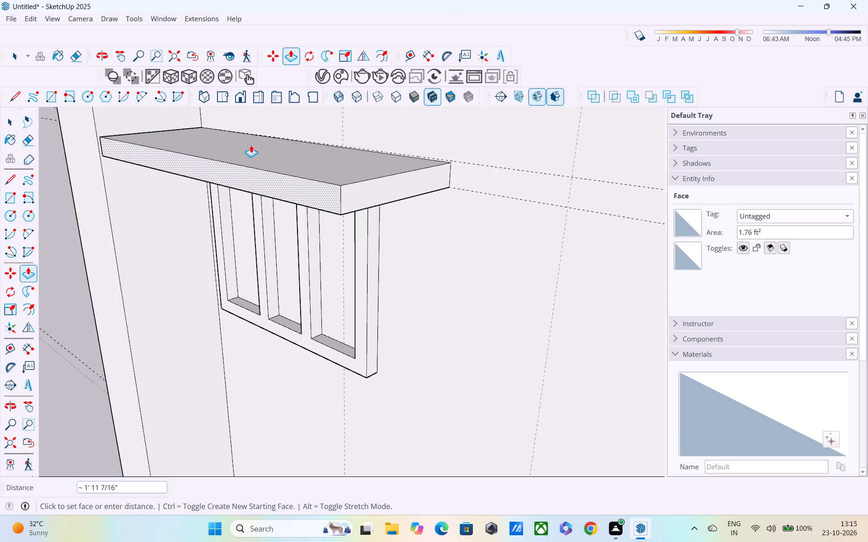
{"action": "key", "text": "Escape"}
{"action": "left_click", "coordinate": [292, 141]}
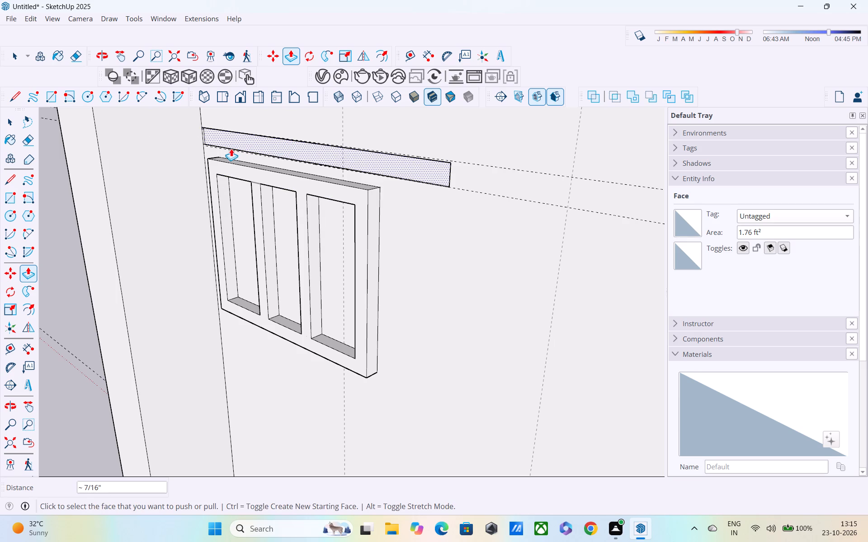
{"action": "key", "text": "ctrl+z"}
Extrude the thin rectangle above the window outward by 1.5' to form a projecting slab.
{"action": "left_click", "coordinate": [257, 144]}
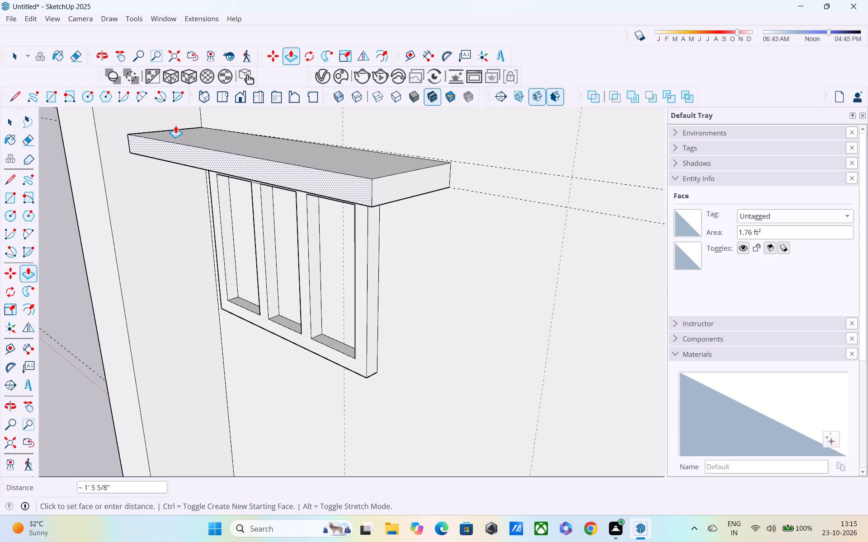
{"action": "type", "text": "1."}
{"action": "type", "text": "5'"}
{"action": "key", "text": "Return"}
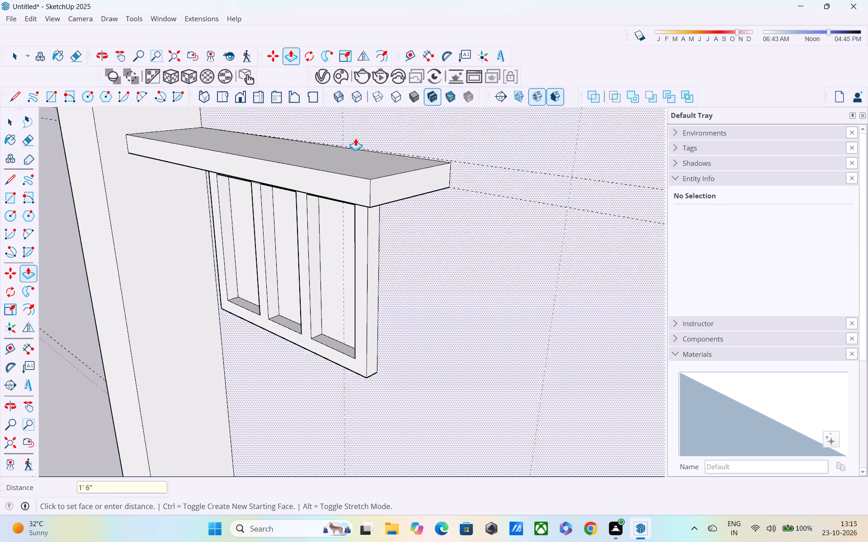
{"action": "scroll", "coordinate": [445, 186], "scroll_direction": "down", "scroll_amount": 3}
{"action": "key", "text": "space"}
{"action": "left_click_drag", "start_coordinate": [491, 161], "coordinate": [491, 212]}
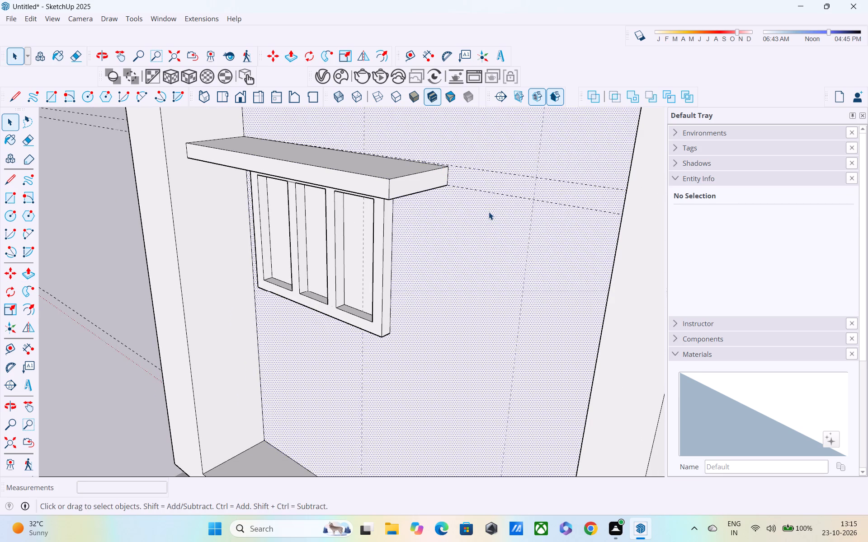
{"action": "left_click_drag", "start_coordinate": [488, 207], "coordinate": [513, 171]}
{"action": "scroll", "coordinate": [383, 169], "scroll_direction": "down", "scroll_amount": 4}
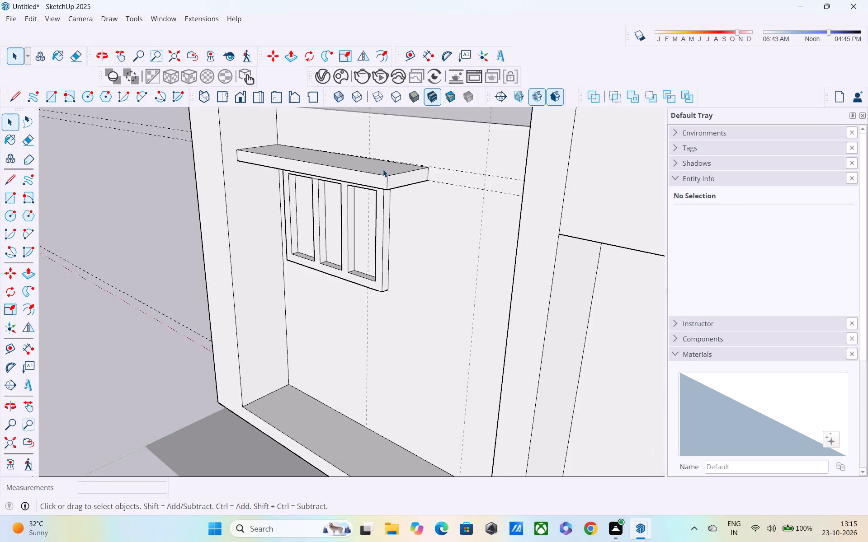
Delete the two horizontal guides above the lower window.
{"action": "middle_click_drag", "start_coordinate": [383, 170], "coordinate": [695, 170]}
{"action": "left_click_drag", "start_coordinate": [338, 120], "coordinate": [338, 206]}
{"action": "left_click_drag", "start_coordinate": [344, 168], "coordinate": [323, 112]}
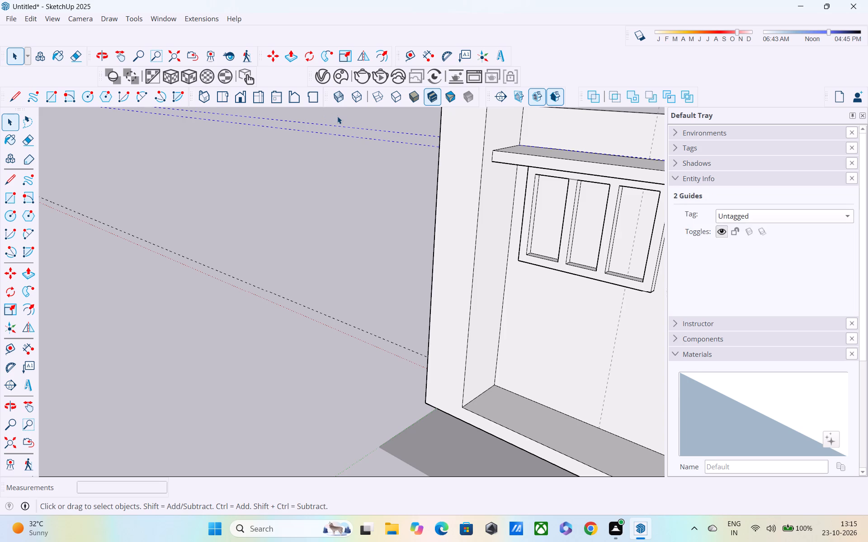
{"action": "key", "text": "Delete"}
Place a horizontal guide 3" above the guide at the top of the upper-floor window.
{"action": "scroll", "coordinate": [383, 136], "scroll_direction": "down", "scroll_amount": 7}
{"action": "scroll", "coordinate": [484, 189], "scroll_direction": "up", "scroll_amount": 1}
{"action": "middle_click_drag", "start_coordinate": [485, 189], "coordinate": [489, 185]}
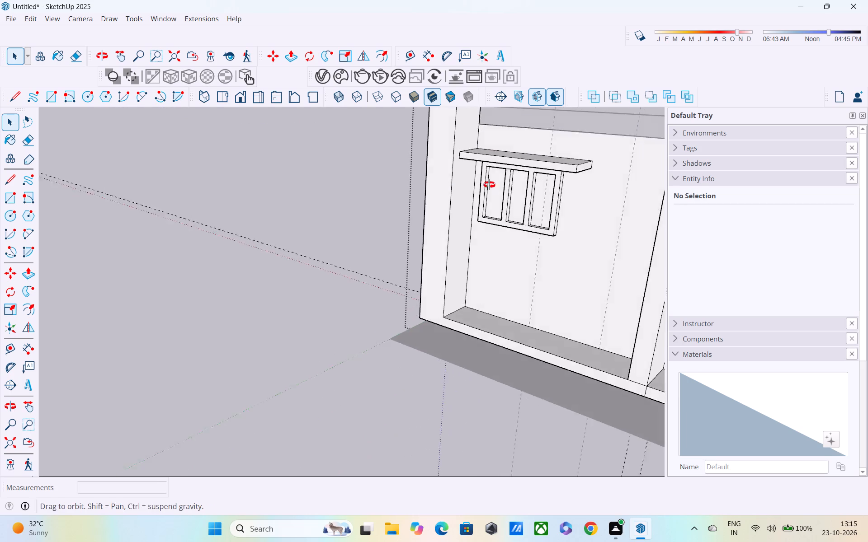
{"action": "middle_click_drag", "start_coordinate": [489, 185], "coordinate": [501, 117]}
{"action": "scroll", "coordinate": [516, 148], "scroll_direction": "down", "scroll_amount": 4}
{"action": "middle_click_drag", "start_coordinate": [538, 174], "coordinate": [447, 238]}
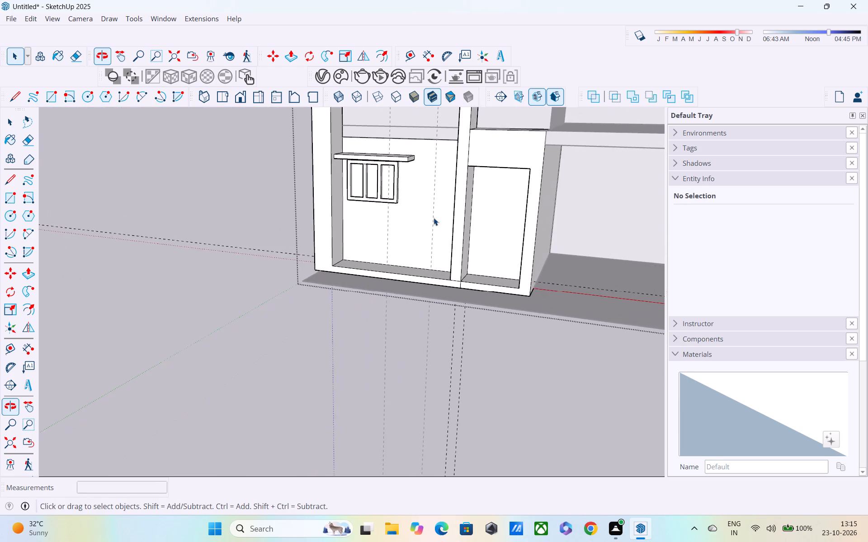
{"action": "scroll", "coordinate": [433, 211], "scroll_direction": "up", "scroll_amount": 3}
{"action": "scroll", "coordinate": [433, 208], "scroll_direction": "down", "scroll_amount": 9}
{"action": "middle_click_drag", "start_coordinate": [436, 212], "coordinate": [462, 303], "text": "shift"}
{"action": "scroll", "coordinate": [471, 194], "scroll_direction": "up", "scroll_amount": 3}
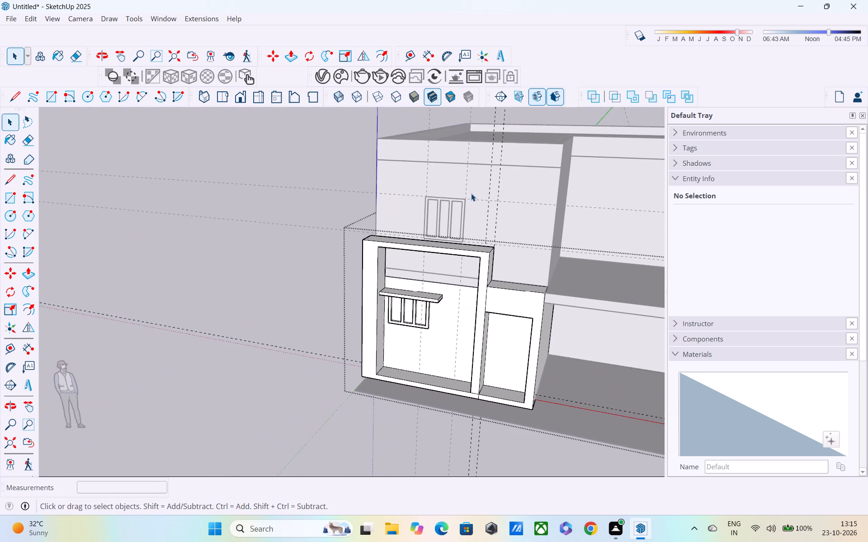
{"action": "middle_click_drag", "start_coordinate": [463, 214], "coordinate": [462, 206]}
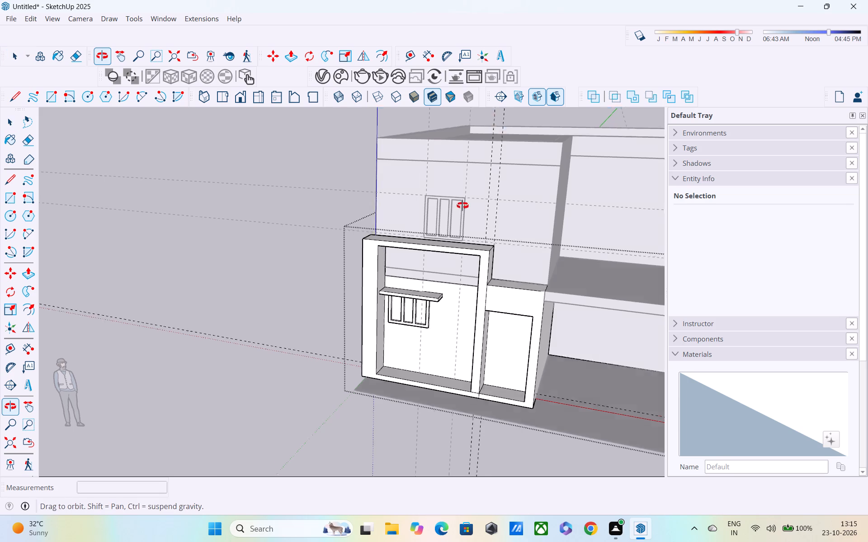
{"action": "middle_click_drag", "start_coordinate": [462, 206], "coordinate": [415, 291]}
{"action": "scroll", "coordinate": [417, 271], "scroll_direction": "up", "scroll_amount": 9}
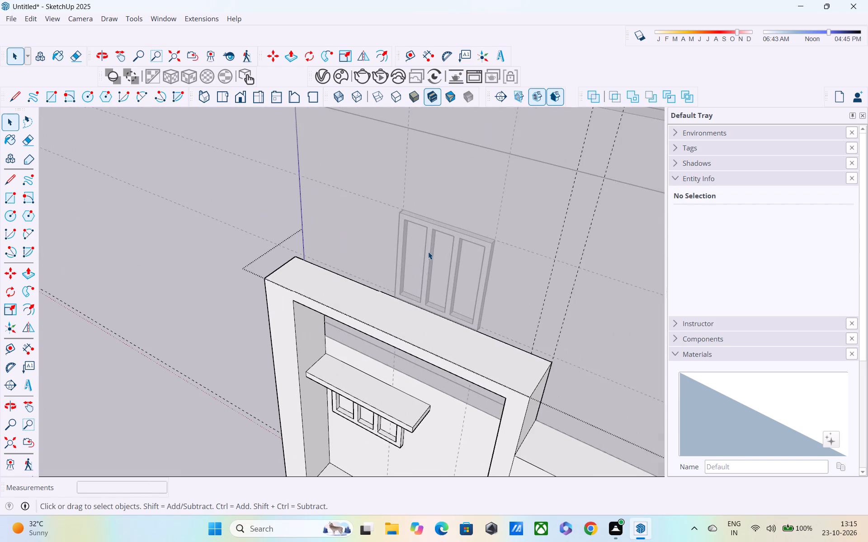
{"action": "middle_click_drag", "start_coordinate": [428, 252], "coordinate": [426, 244]}
{"action": "key", "text": "space"}
{"action": "double_click", "coordinate": [338, 178]}
{"action": "middle_click_drag", "start_coordinate": [398, 180], "coordinate": [407, 160]}
{"action": "scroll", "coordinate": [407, 160], "scroll_direction": "up", "scroll_amount": 1}
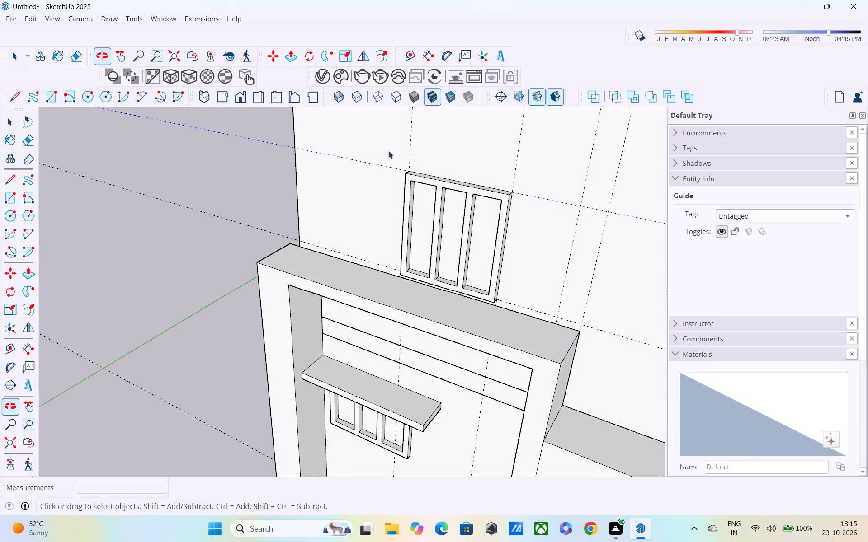
{"action": "left_click", "coordinate": [374, 143]}
{"action": "key", "text": "t"}
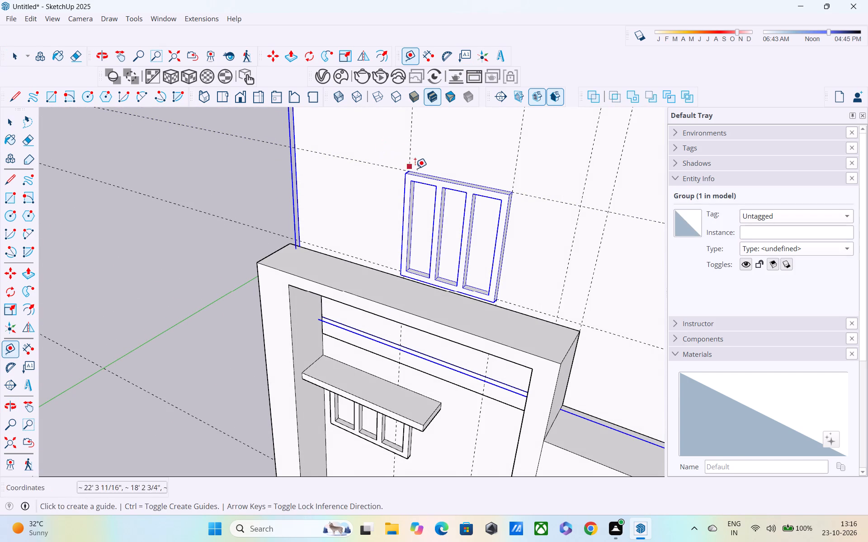
{"action": "left_click", "coordinate": [387, 164]}
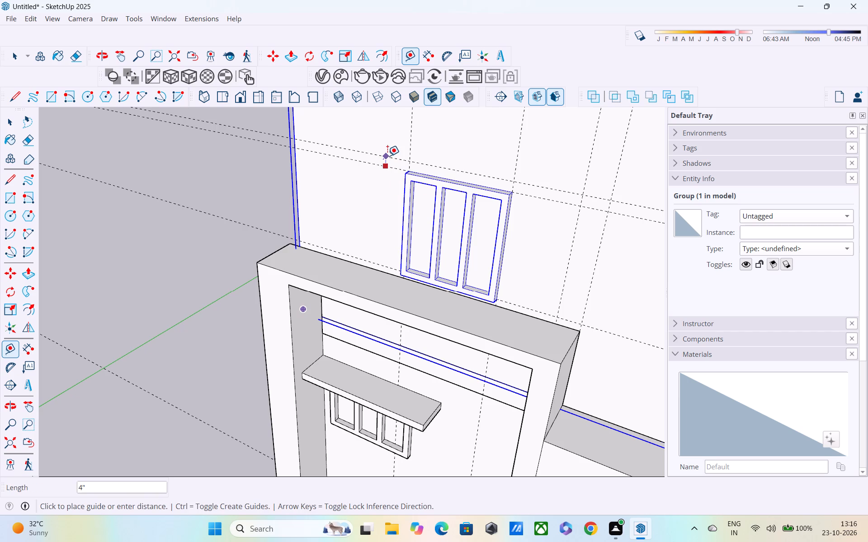
{"action": "type", "text": "3\""}
{"action": "key", "text": "Return"}
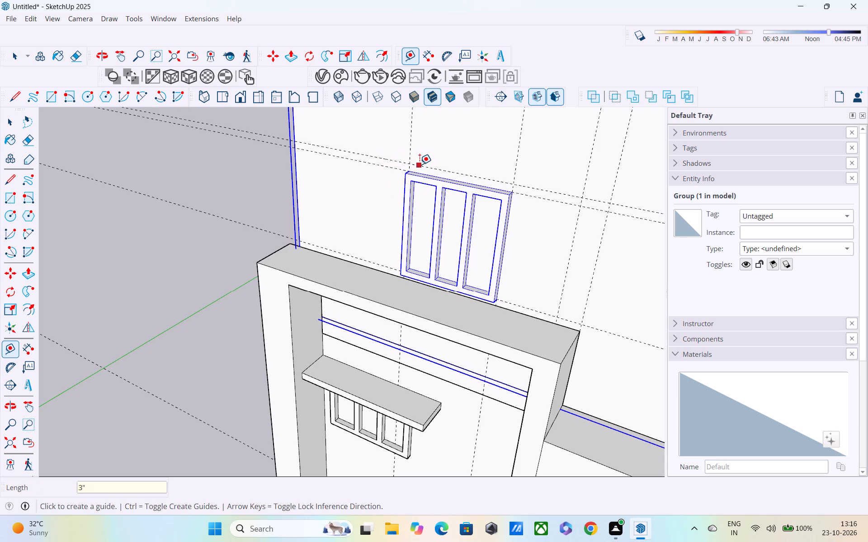
Place another horizontal guide 4" above the 3" offset guide over the upper window.
{"action": "left_click", "coordinate": [420, 164]}
{"action": "type", "text": "4\""}
{"action": "key", "text": "Return"}
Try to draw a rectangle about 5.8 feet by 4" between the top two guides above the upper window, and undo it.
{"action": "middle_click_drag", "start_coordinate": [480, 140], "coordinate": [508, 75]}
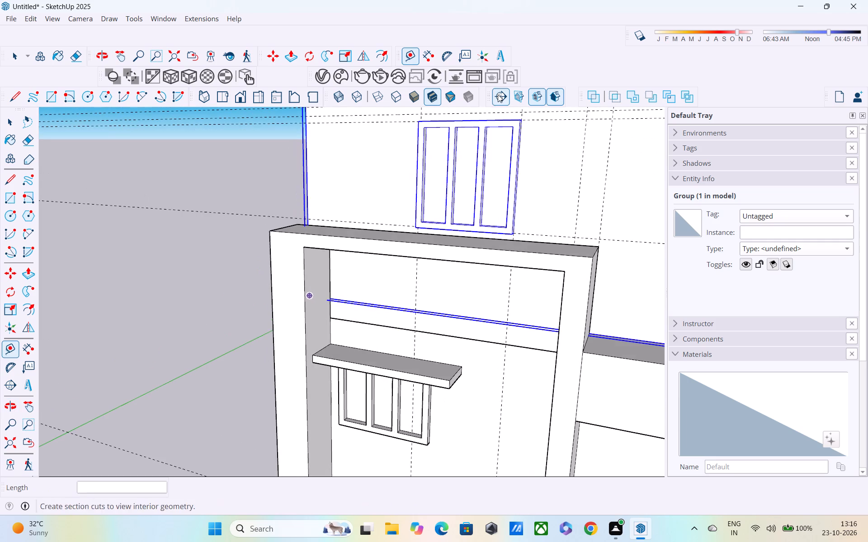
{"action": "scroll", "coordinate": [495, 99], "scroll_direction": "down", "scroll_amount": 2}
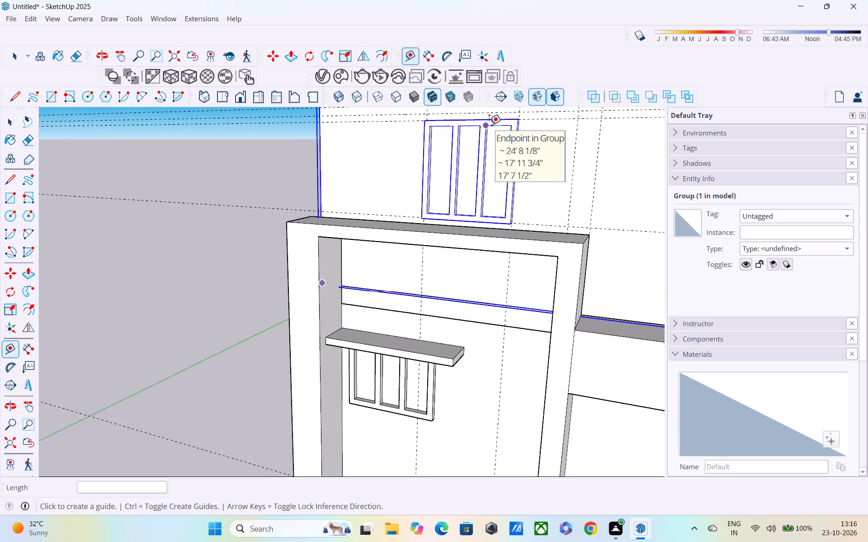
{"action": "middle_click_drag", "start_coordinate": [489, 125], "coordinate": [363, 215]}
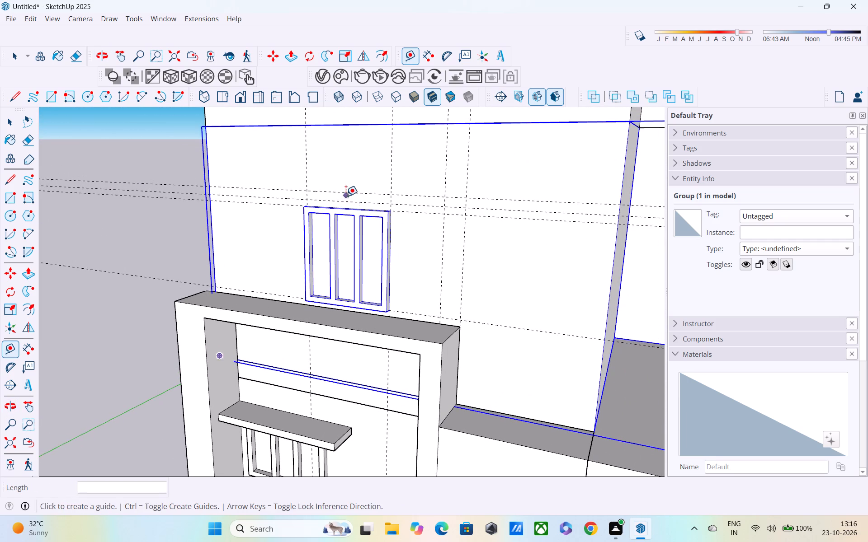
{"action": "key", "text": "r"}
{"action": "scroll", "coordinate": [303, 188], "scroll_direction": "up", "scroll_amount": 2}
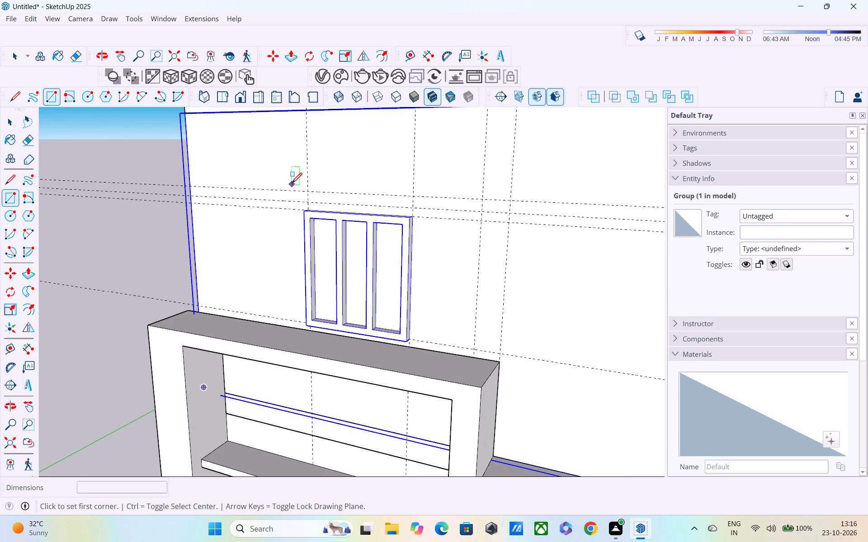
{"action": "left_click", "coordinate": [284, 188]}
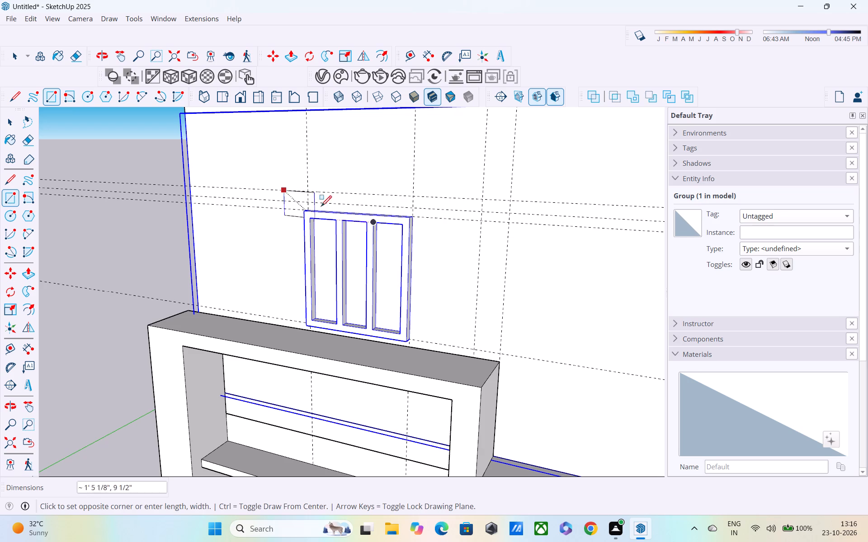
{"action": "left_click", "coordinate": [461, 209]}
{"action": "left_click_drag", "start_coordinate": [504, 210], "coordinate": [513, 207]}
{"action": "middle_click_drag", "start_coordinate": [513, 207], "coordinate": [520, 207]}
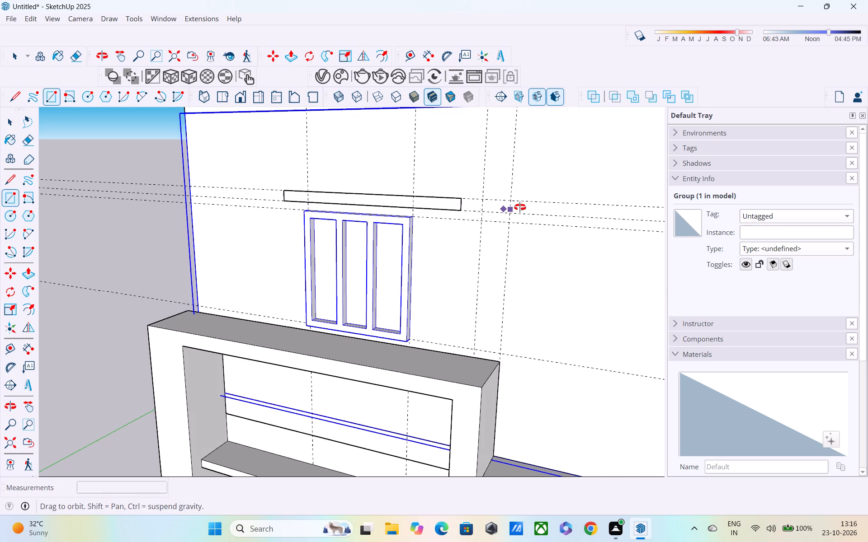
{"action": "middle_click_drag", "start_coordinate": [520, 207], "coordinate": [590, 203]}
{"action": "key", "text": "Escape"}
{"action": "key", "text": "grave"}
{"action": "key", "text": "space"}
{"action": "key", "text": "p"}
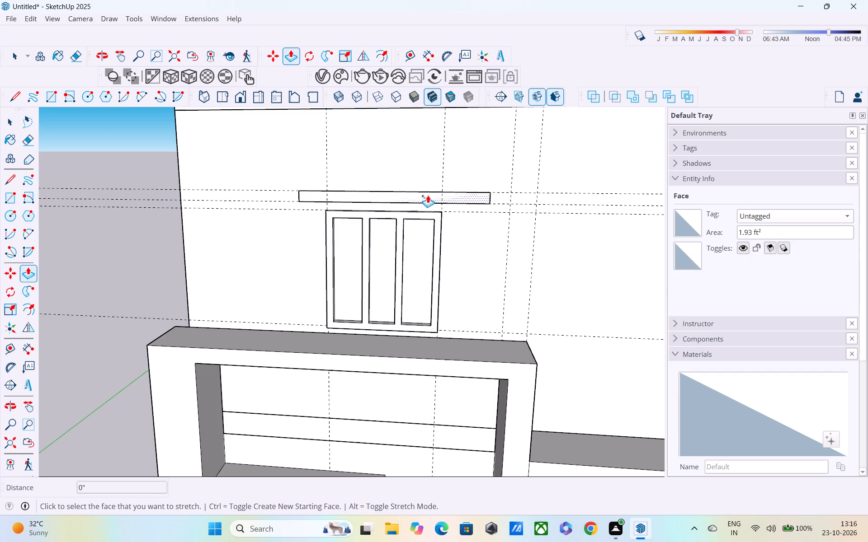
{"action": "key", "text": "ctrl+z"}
Inside the upper wall group, draw a rectangle about 5.9 feet by 4" between the top two guides above the window.
{"action": "key", "text": "space"}
{"action": "double_click", "coordinate": [401, 167]}
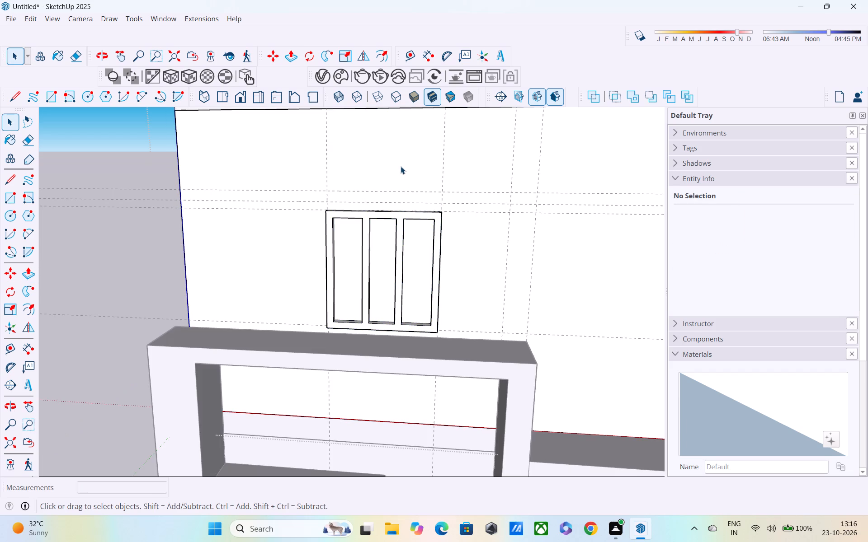
{"action": "key", "text": "r"}
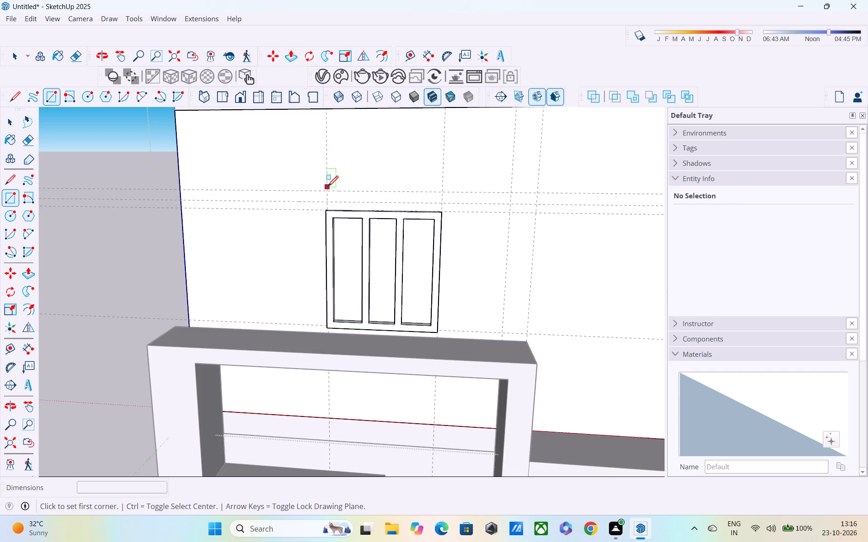
{"action": "left_click", "coordinate": [303, 189]}
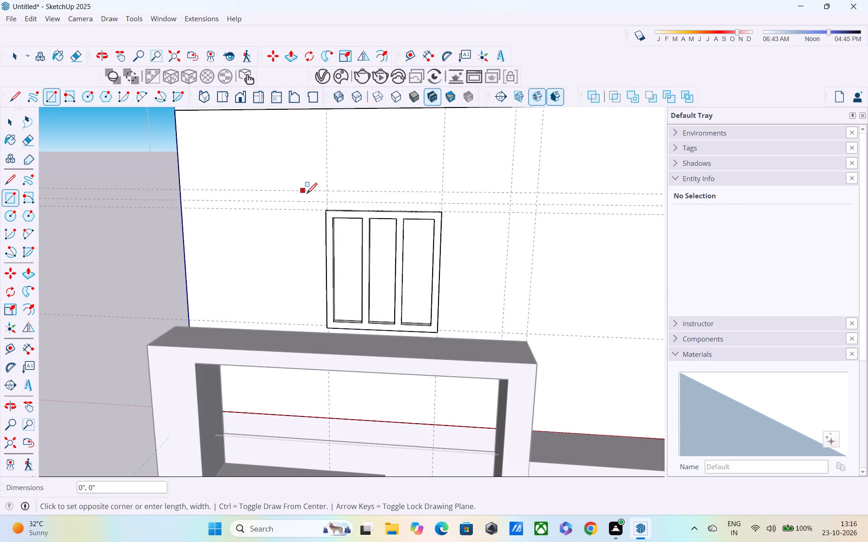
{"action": "left_click", "coordinate": [496, 202]}
Extrude the thin rectangle above the upper window outward by 1.5' to form a projecting slab.
{"action": "key", "text": "p"}
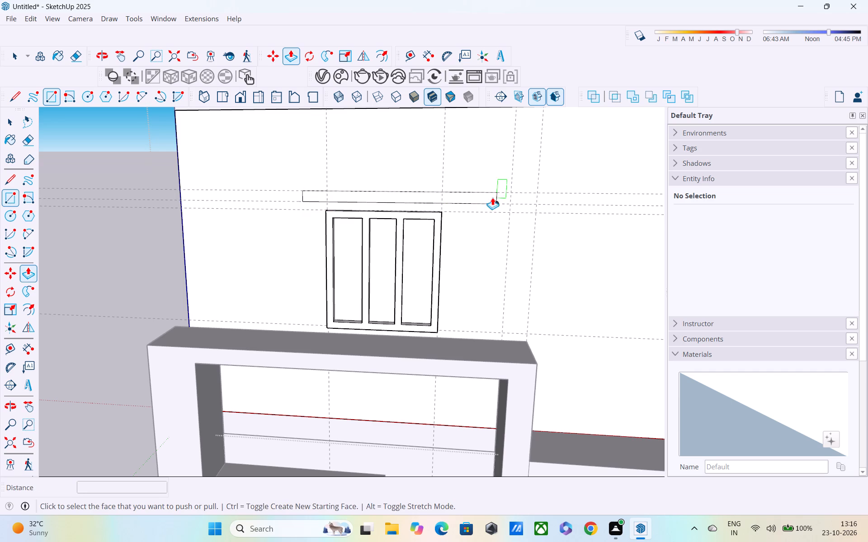
{"action": "left_click", "coordinate": [474, 195]}
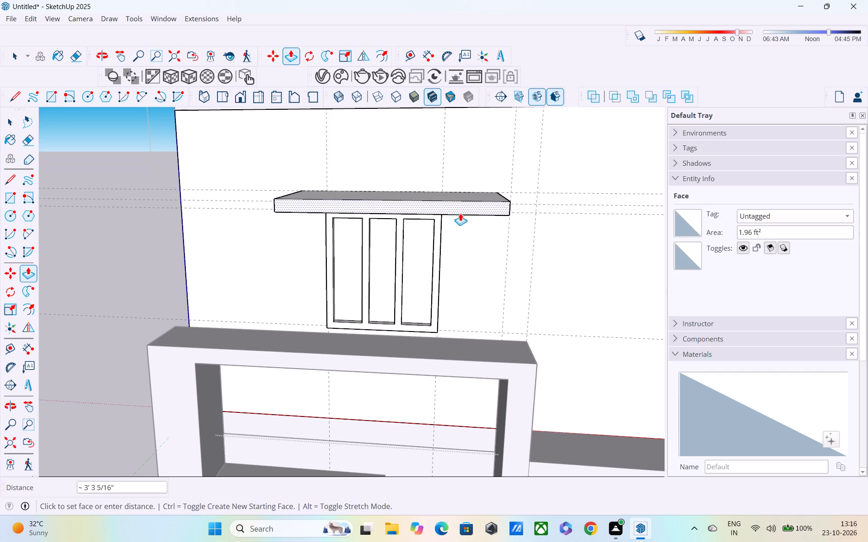
{"action": "type", "text": "1.5"}
{"action": "key", "text": "apostrophe"}
{"action": "key", "text": "Return"}
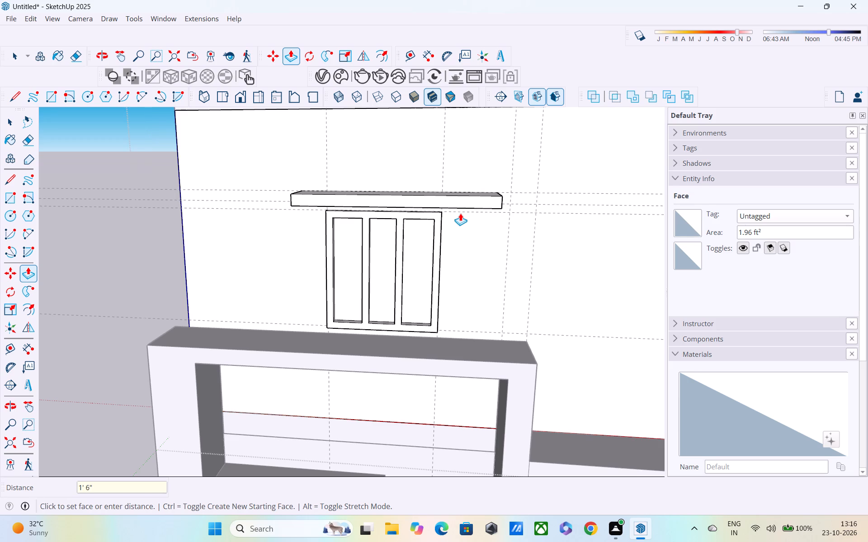
Examine the upper window's sunshade slab and the whole building front from several angles.
{"action": "middle_click_drag", "start_coordinate": [463, 191], "coordinate": [453, 65]}
{"action": "scroll", "coordinate": [451, 82], "scroll_direction": "down", "scroll_amount": 4}
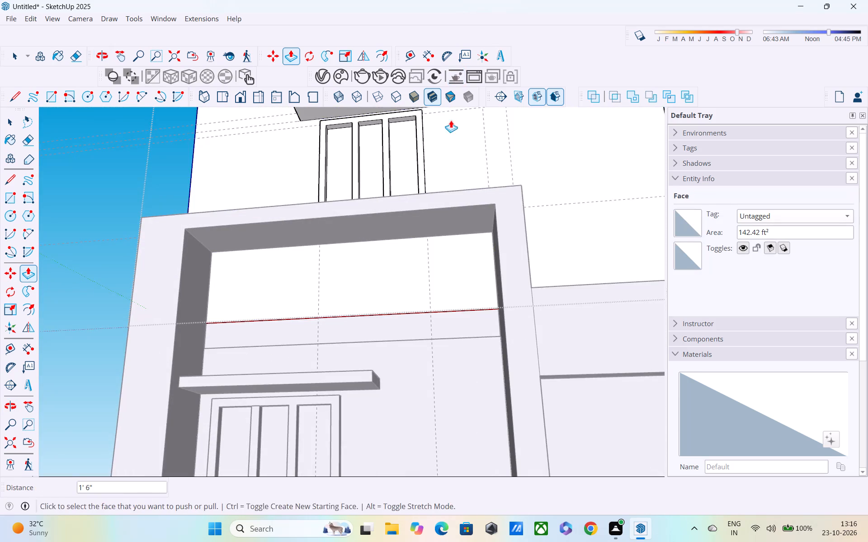
{"action": "scroll", "coordinate": [447, 142], "scroll_direction": "down", "scroll_amount": 3}
{"action": "middle_click_drag", "start_coordinate": [444, 158], "coordinate": [361, 258], "text": "shift"}
{"action": "scroll", "coordinate": [358, 250], "scroll_direction": "down", "scroll_amount": 4}
{"action": "middle_click_drag", "start_coordinate": [358, 250], "coordinate": [366, 263]}
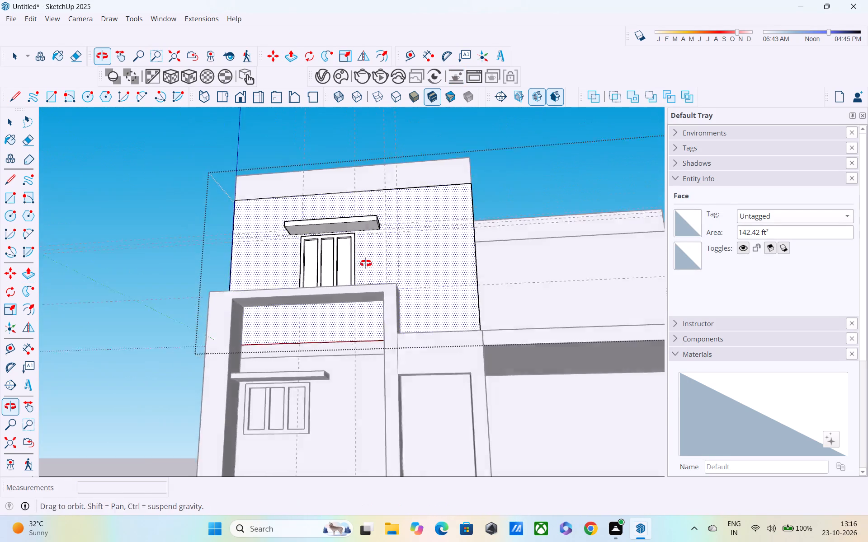
{"action": "middle_click_drag", "start_coordinate": [366, 263], "coordinate": [373, 281]}
{"action": "scroll", "coordinate": [373, 281], "scroll_direction": "down", "scroll_amount": 5}
{"action": "middle_click_drag", "start_coordinate": [373, 279], "coordinate": [364, 336], "text": "shift"}
{"action": "middle_click_drag", "start_coordinate": [341, 296], "coordinate": [314, 367]}
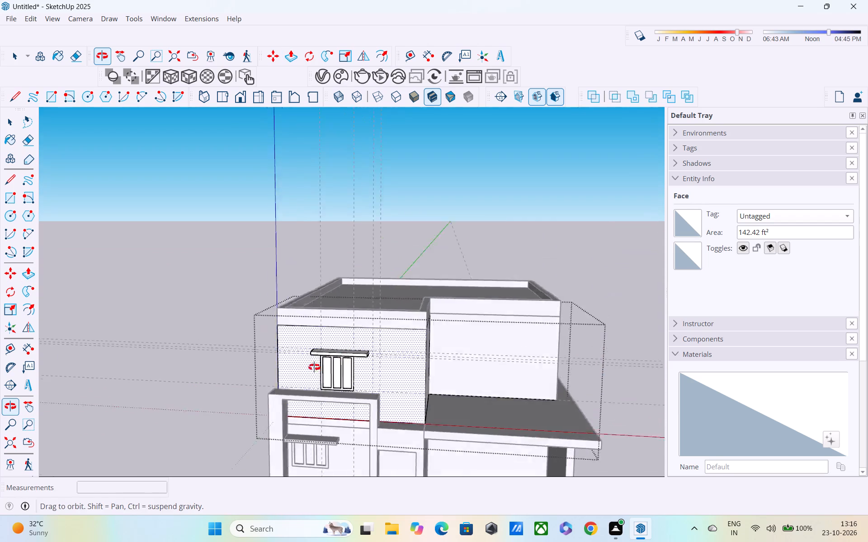
{"action": "middle_click_drag", "start_coordinate": [314, 367], "coordinate": [283, 367]}
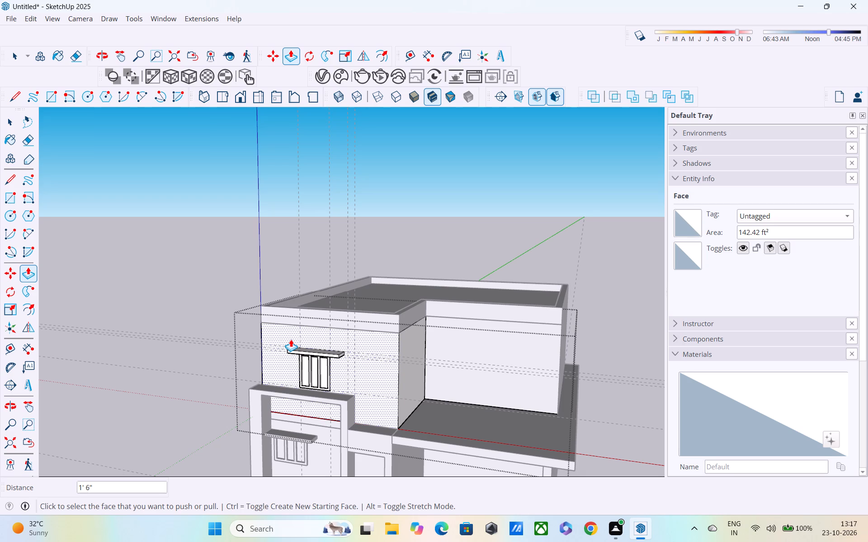
{"action": "scroll", "coordinate": [334, 362], "scroll_direction": "down", "scroll_amount": 2}
{"action": "middle_click_drag", "start_coordinate": [356, 371], "coordinate": [414, 332]}
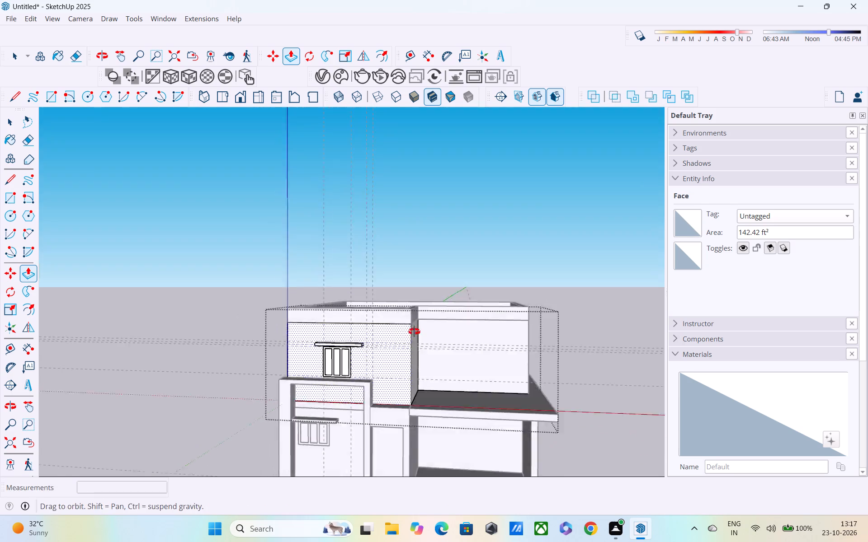
{"action": "middle_click_drag", "start_coordinate": [414, 332], "coordinate": [438, 314]}
Delete the two vertical guides beside the windows from within the ground-floor wall group.
{"action": "key", "text": "Escape"}
{"action": "key", "text": "space"}
{"action": "double_click", "coordinate": [236, 246]}
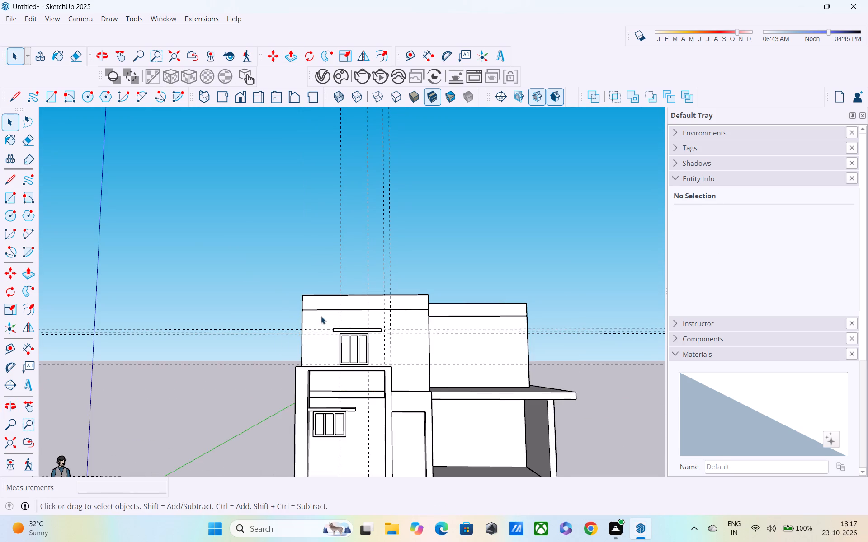
{"action": "middle_click_drag", "start_coordinate": [326, 320], "coordinate": [341, 337]}
{"action": "scroll", "coordinate": [341, 335], "scroll_direction": "down", "scroll_amount": 2}
{"action": "left_click_drag", "start_coordinate": [427, 203], "coordinate": [306, 210]}
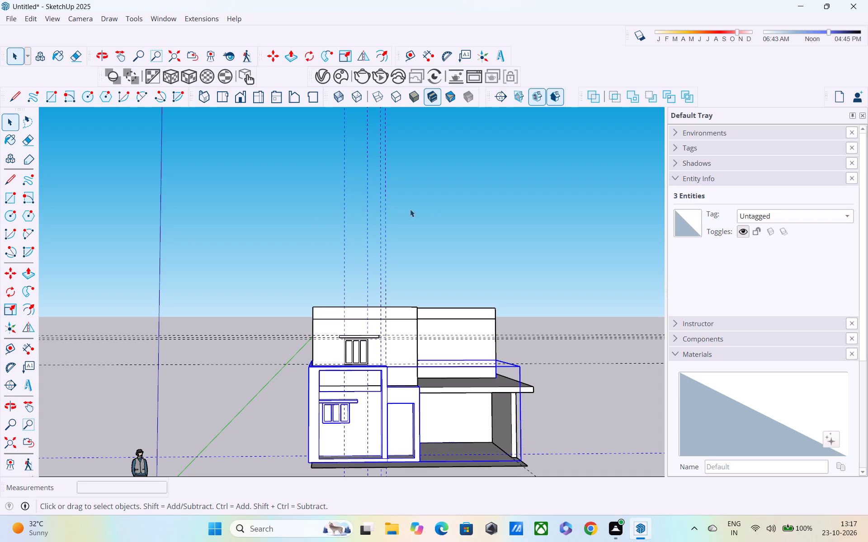
{"action": "double_click", "coordinate": [406, 392]}
{"action": "left_click_drag", "start_coordinate": [402, 207], "coordinate": [362, 214]}
{"action": "key", "text": "Delete"}
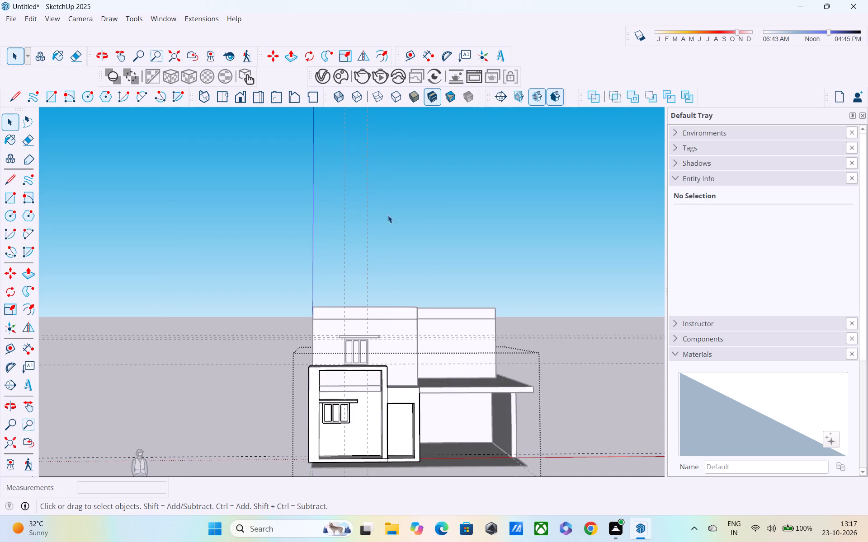
Delete the horizontal guides running across the facade at the top and bottom of the upper three-pane window.
{"action": "left_click", "coordinate": [414, 225]}
{"action": "double_click", "coordinate": [401, 331]}
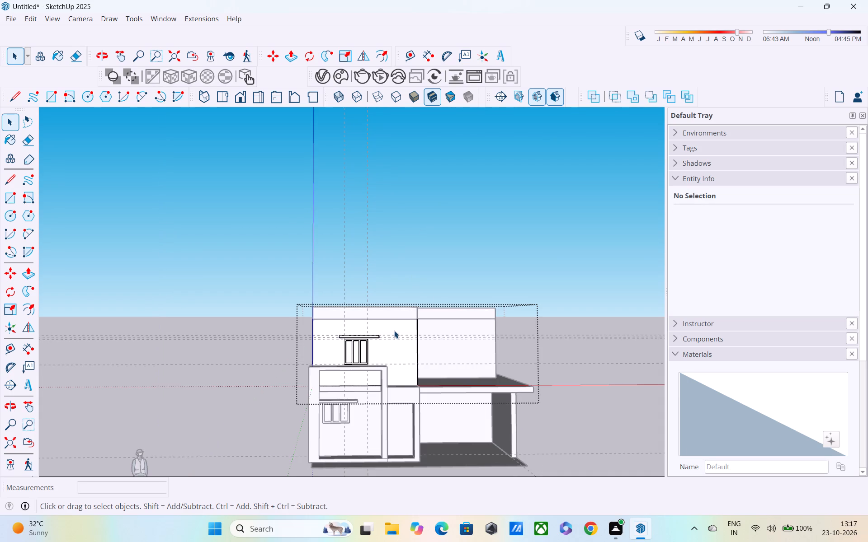
{"action": "left_click_drag", "start_coordinate": [193, 311], "coordinate": [199, 357]}
{"action": "triple_click", "coordinate": [276, 336]}
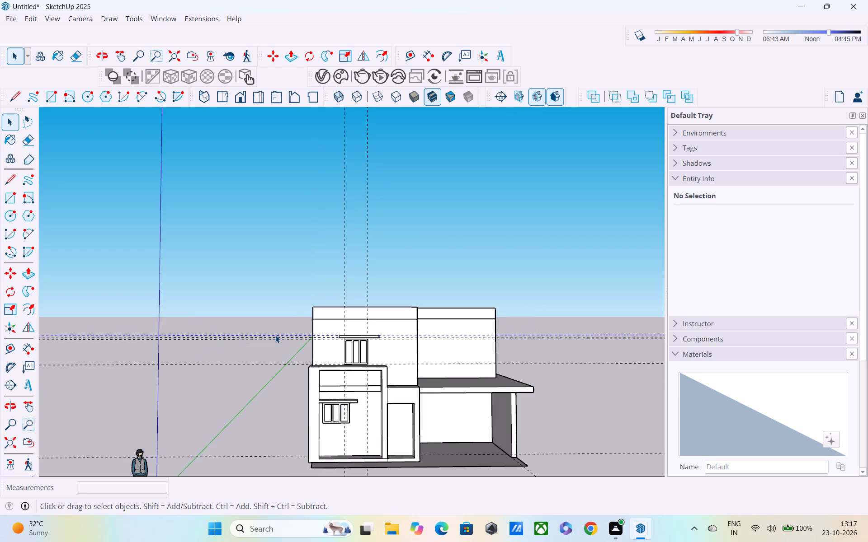
{"action": "double_click", "coordinate": [275, 337]}
{"action": "left_click_drag", "start_coordinate": [271, 323], "coordinate": [264, 346]}
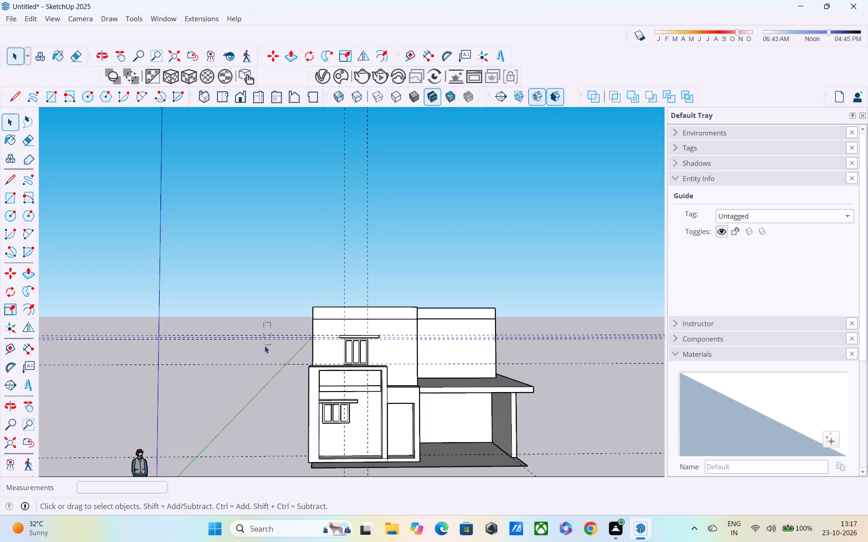
{"action": "left_click_drag", "start_coordinate": [264, 346], "coordinate": [264, 346]}
{"action": "key", "text": "Delete"}
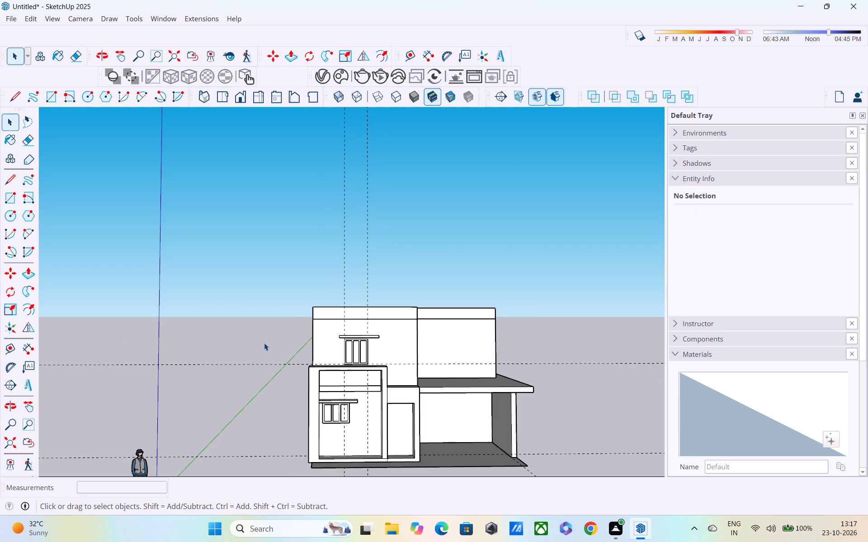
{"action": "left_click_drag", "start_coordinate": [270, 342], "coordinate": [222, 407]}
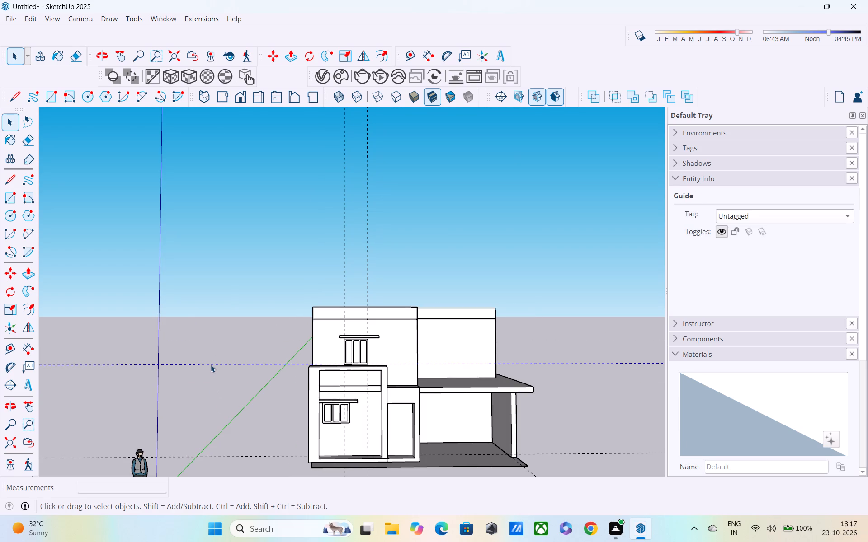
{"action": "key", "text": "Delete"}
Delete the two vertical guides passing through the upper window.
{"action": "scroll", "coordinate": [252, 385], "scroll_direction": "down", "scroll_amount": 4}
{"action": "middle_click_drag", "start_coordinate": [276, 382], "coordinate": [294, 462], "text": "shift"}
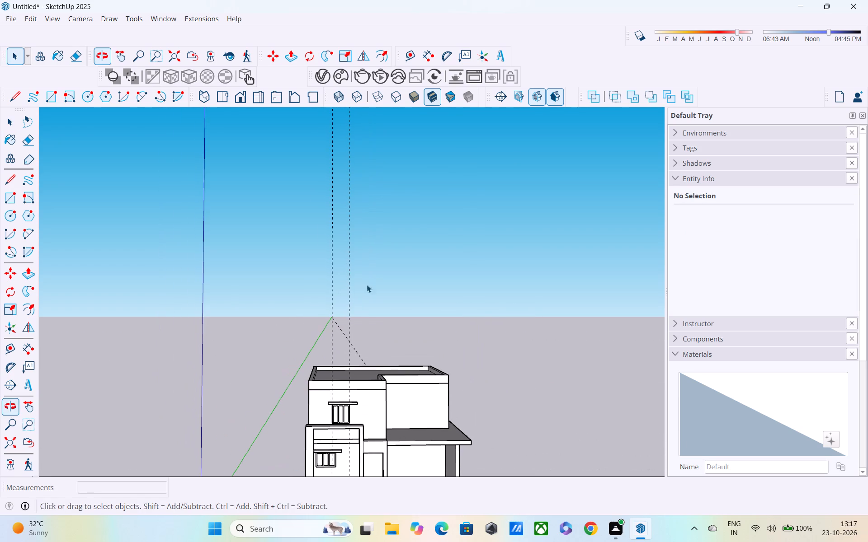
{"action": "left_click_drag", "start_coordinate": [373, 273], "coordinate": [283, 282]}
{"action": "key", "text": "Delete"}
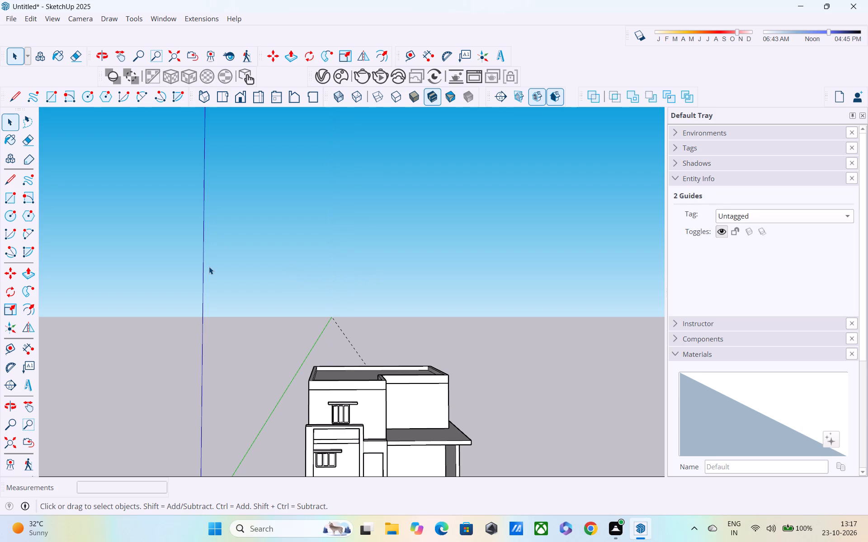
Inside the ground-floor wall group, delete the horizontal guide along the building's base, then leave the group.
{"action": "scroll", "coordinate": [370, 262], "scroll_direction": "down", "scroll_amount": 2}
{"action": "middle_click_drag", "start_coordinate": [363, 296], "coordinate": [370, 177], "text": "shift"}
{"action": "left_click_drag", "start_coordinate": [271, 315], "coordinate": [271, 379]}
{"action": "left_click_drag", "start_coordinate": [271, 353], "coordinate": [255, 304]}
{"action": "double_click", "coordinate": [274, 315]}
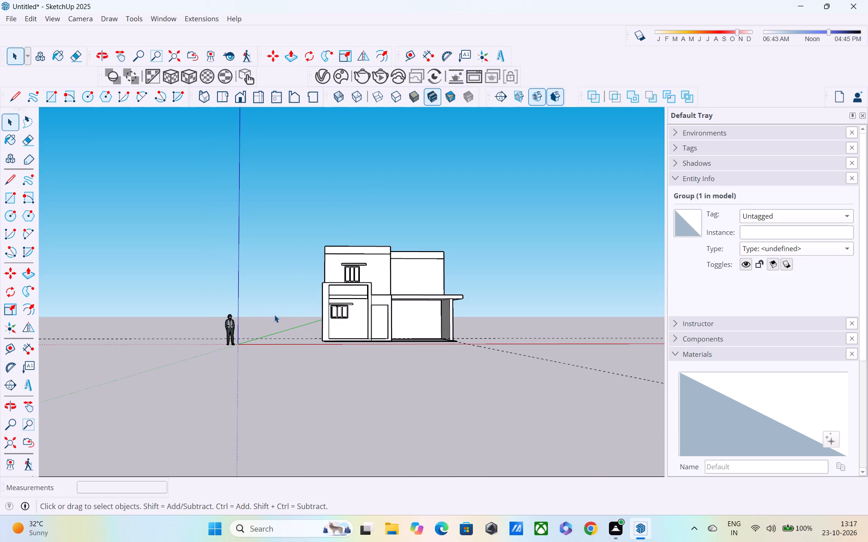
{"action": "double_click", "coordinate": [340, 318]}
{"action": "left_click_drag", "start_coordinate": [277, 334], "coordinate": [253, 398]}
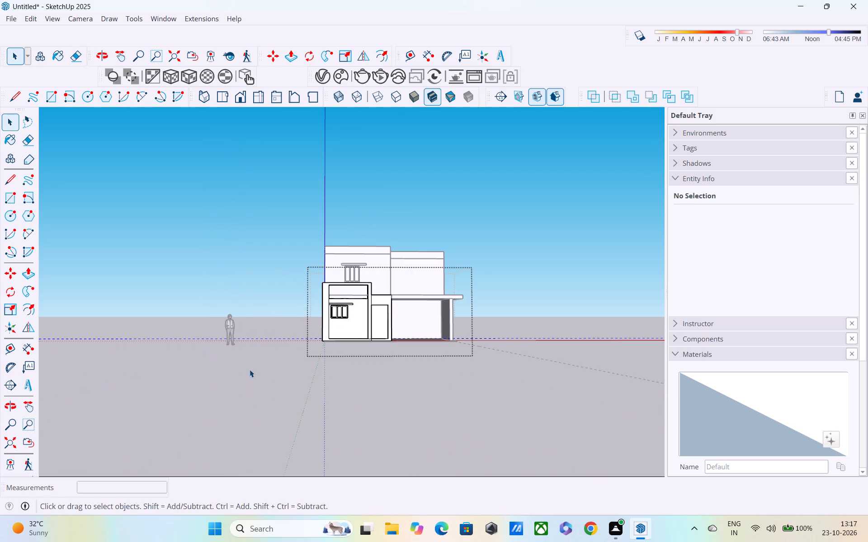
{"action": "key", "text": "Delete"}
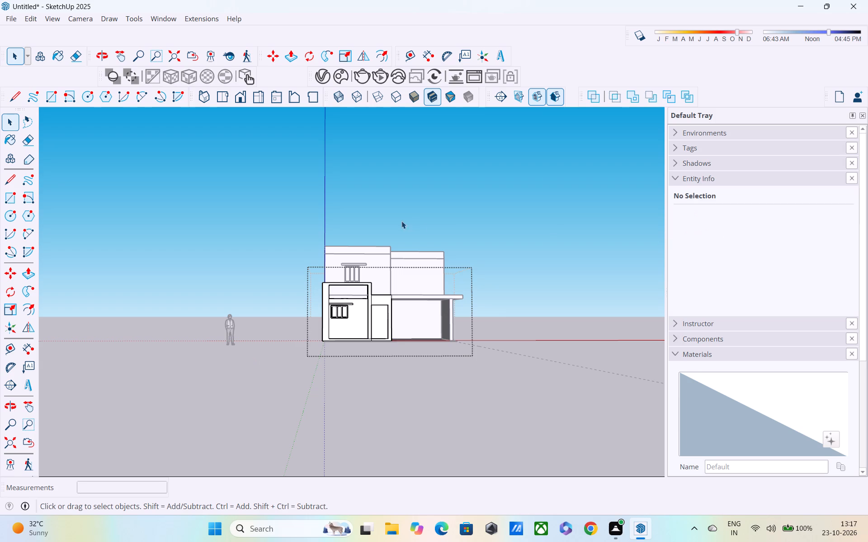
{"action": "left_click", "coordinate": [528, 227]}
Examine the building front and the ground-floor window bay from several angles.
{"action": "middle_click_drag", "start_coordinate": [522, 238], "coordinate": [434, 274]}
{"action": "scroll", "coordinate": [377, 285], "scroll_direction": "up", "scroll_amount": 8}
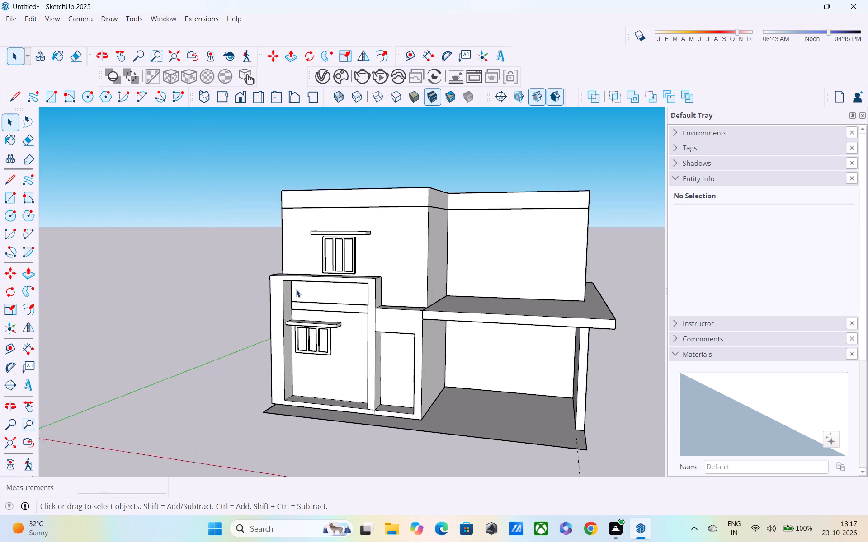
{"action": "middle_click_drag", "start_coordinate": [295, 288], "coordinate": [290, 231]}
{"action": "scroll", "coordinate": [318, 267], "scroll_direction": "up", "scroll_amount": 3}
{"action": "scroll", "coordinate": [318, 268], "scroll_direction": "down", "scroll_amount": 2}
{"action": "middle_click_drag", "start_coordinate": [326, 285], "coordinate": [335, 269]}
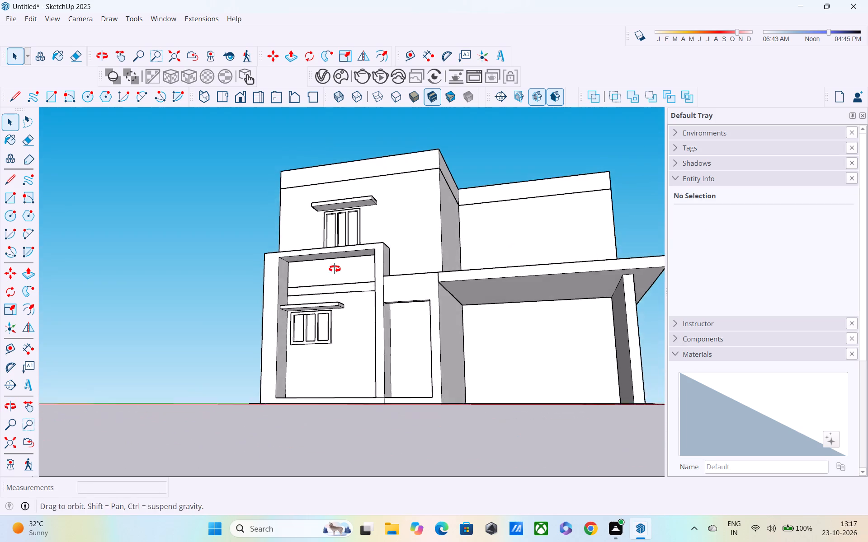
{"action": "middle_click_drag", "start_coordinate": [335, 269], "coordinate": [336, 266]}
{"action": "scroll", "coordinate": [308, 360], "scroll_direction": "up", "scroll_amount": 5}
{"action": "middle_click_drag", "start_coordinate": [308, 361], "coordinate": [320, 365]}
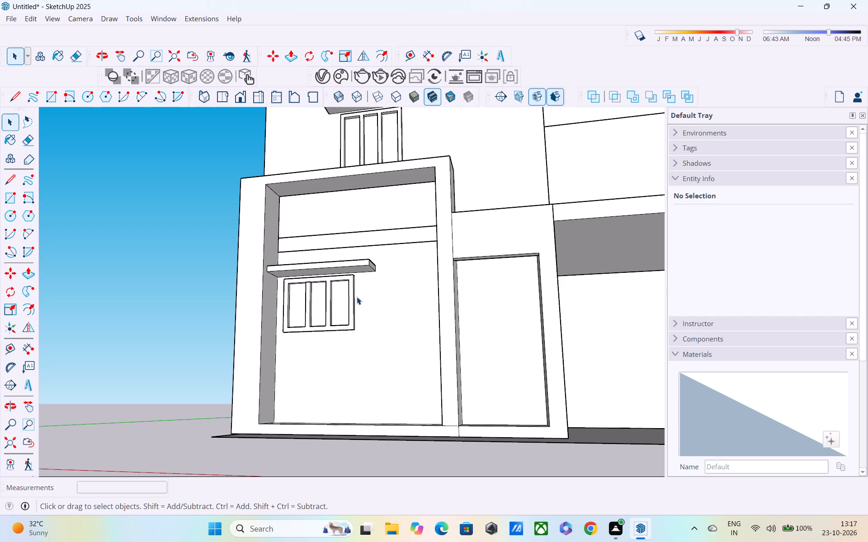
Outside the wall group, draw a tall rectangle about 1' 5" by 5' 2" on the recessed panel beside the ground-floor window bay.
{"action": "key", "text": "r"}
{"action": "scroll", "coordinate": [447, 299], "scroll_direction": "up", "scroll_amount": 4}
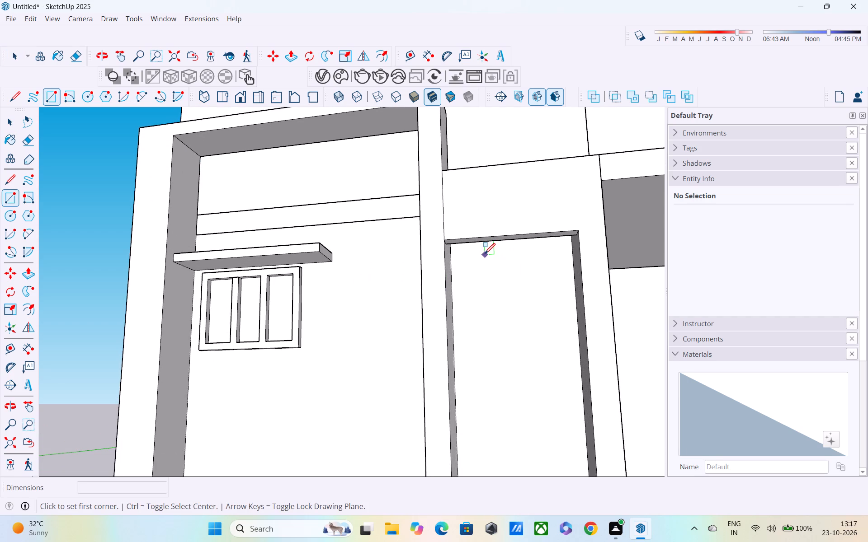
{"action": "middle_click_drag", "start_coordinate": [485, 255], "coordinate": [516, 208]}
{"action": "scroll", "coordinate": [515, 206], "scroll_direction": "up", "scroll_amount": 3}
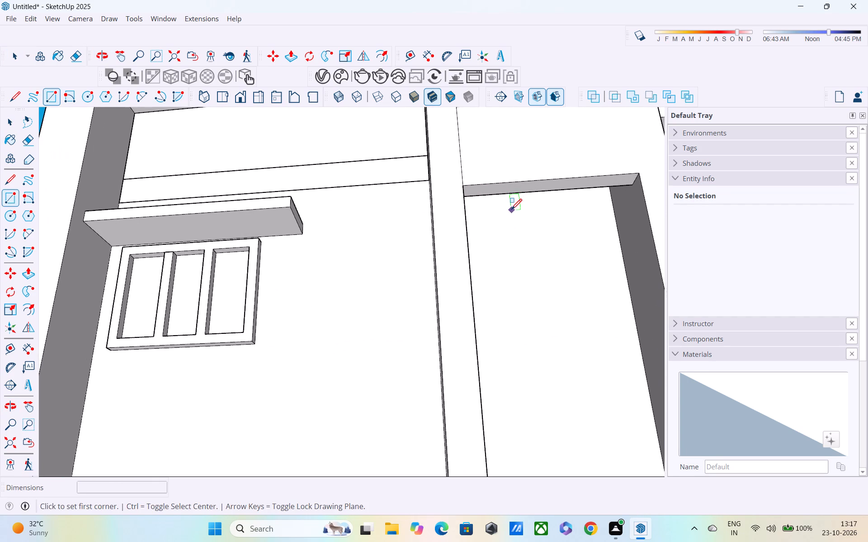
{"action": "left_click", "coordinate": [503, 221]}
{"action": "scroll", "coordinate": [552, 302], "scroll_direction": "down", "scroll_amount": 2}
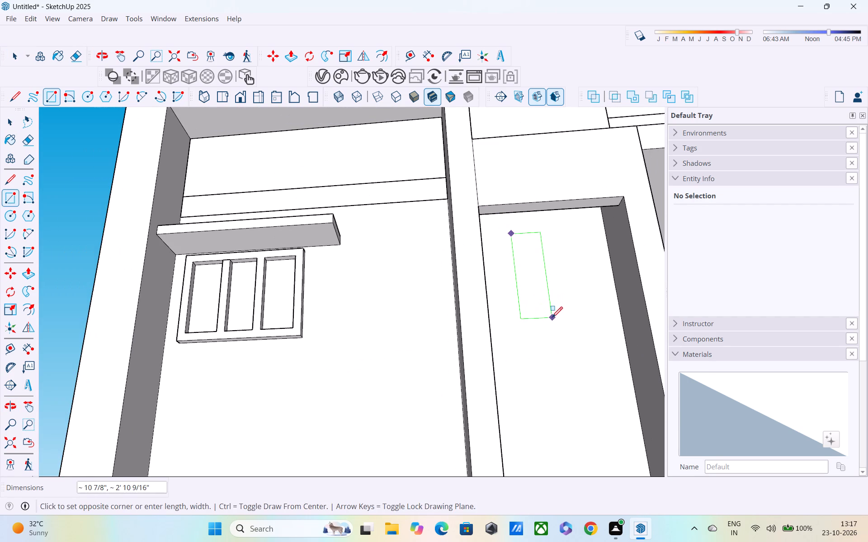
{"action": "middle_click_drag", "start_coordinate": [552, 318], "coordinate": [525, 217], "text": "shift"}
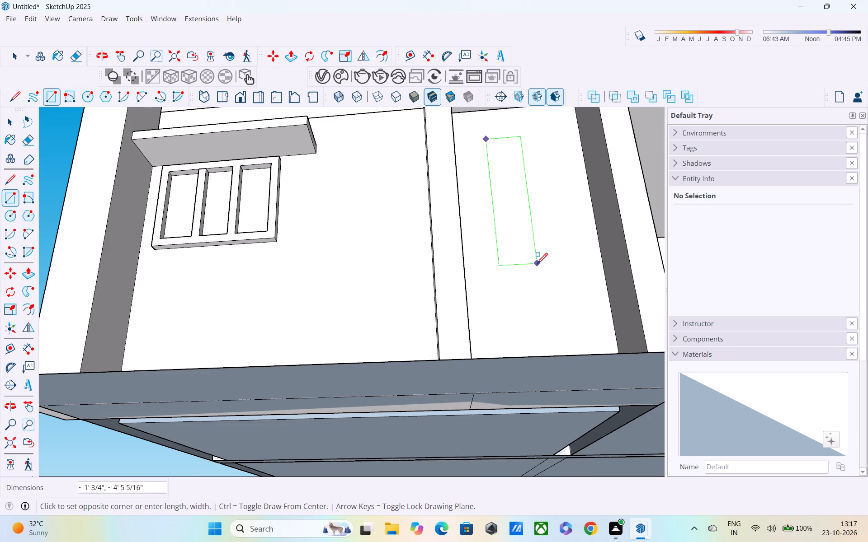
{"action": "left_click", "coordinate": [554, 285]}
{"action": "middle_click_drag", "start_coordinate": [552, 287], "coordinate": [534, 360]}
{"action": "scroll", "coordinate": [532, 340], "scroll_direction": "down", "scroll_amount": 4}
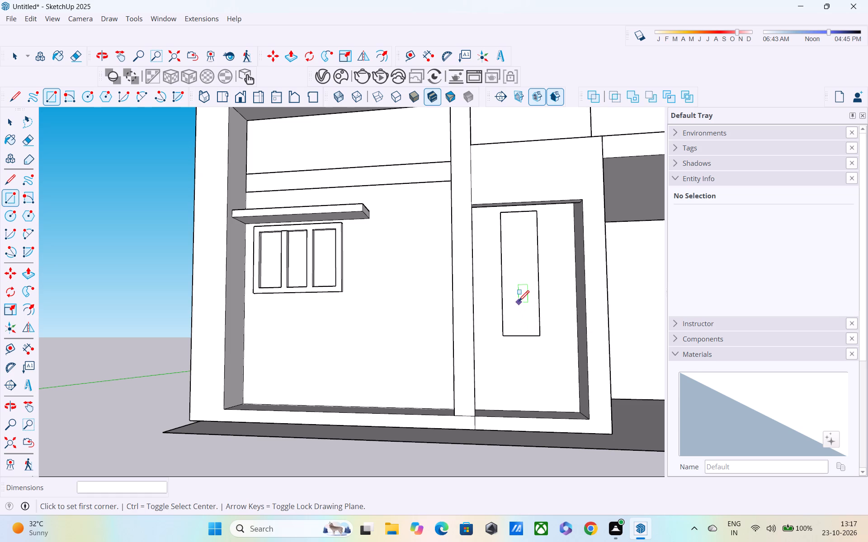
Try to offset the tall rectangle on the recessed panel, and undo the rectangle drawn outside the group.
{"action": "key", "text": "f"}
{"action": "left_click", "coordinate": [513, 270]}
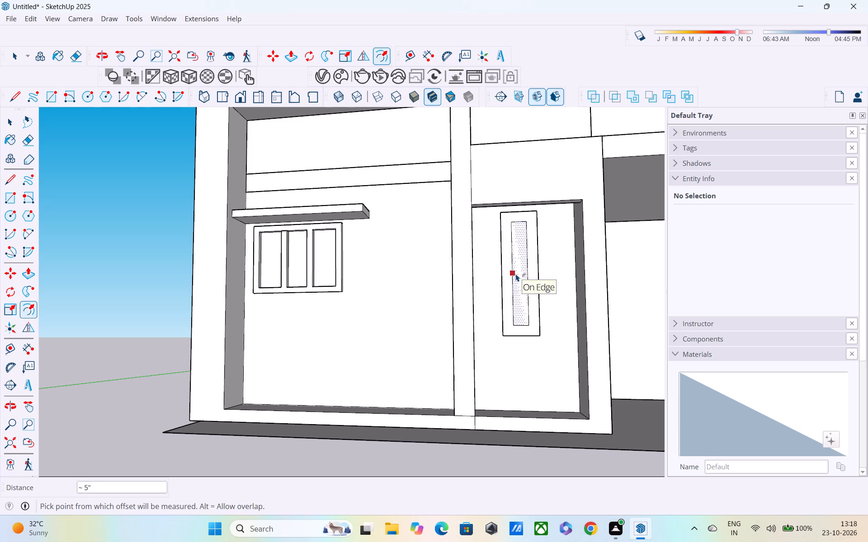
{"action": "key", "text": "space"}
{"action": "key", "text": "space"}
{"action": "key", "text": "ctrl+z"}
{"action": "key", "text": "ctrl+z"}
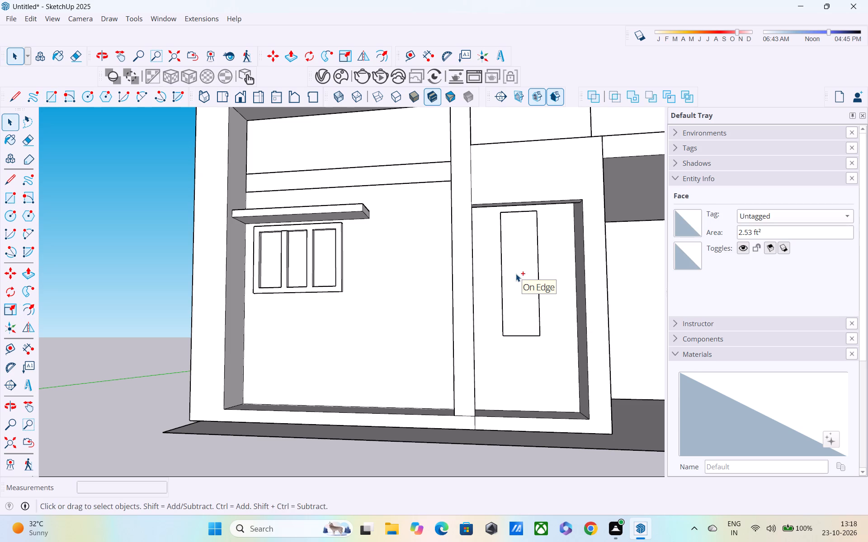
Inside the ground-floor wall group, draw a tall rectangle about 1' 7" by 5' 9" on the narrow recessed panel.
{"action": "key", "text": "space"}
{"action": "double_click", "coordinate": [516, 275]}
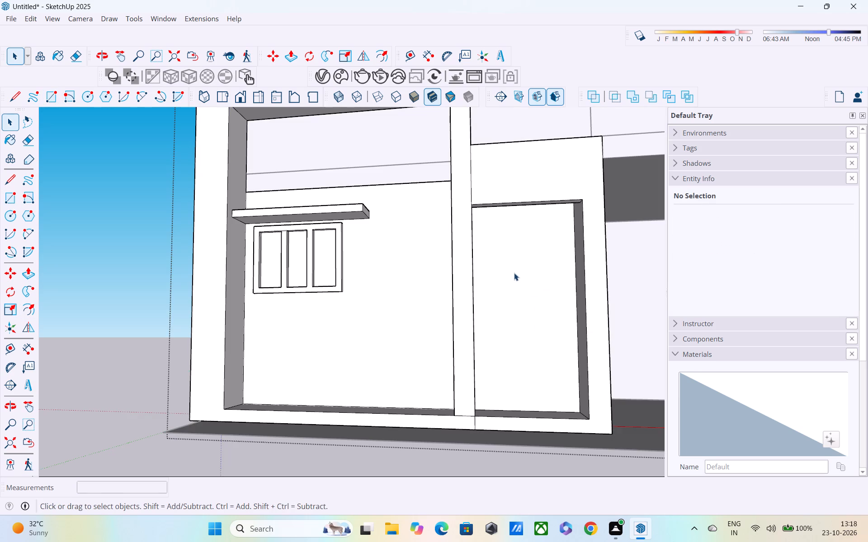
{"action": "key", "text": "r"}
{"action": "left_click", "coordinate": [500, 223]}
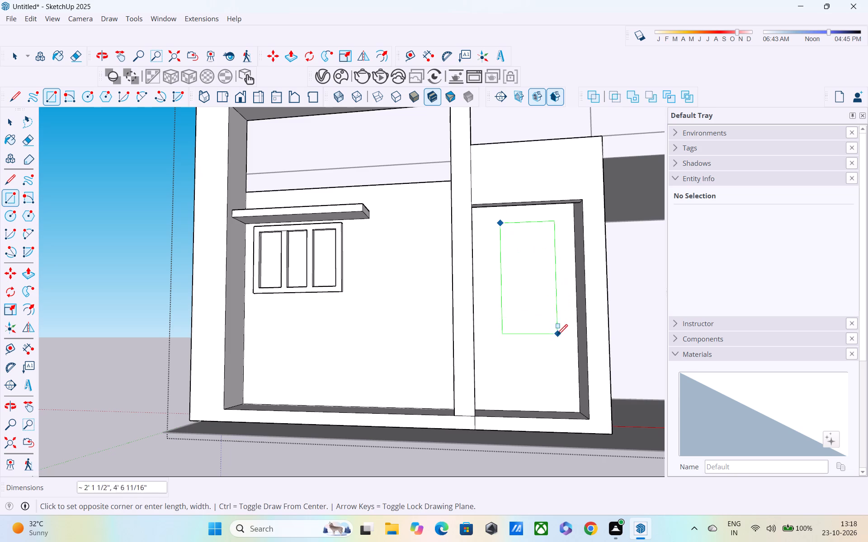
{"action": "left_click", "coordinate": [545, 364]}
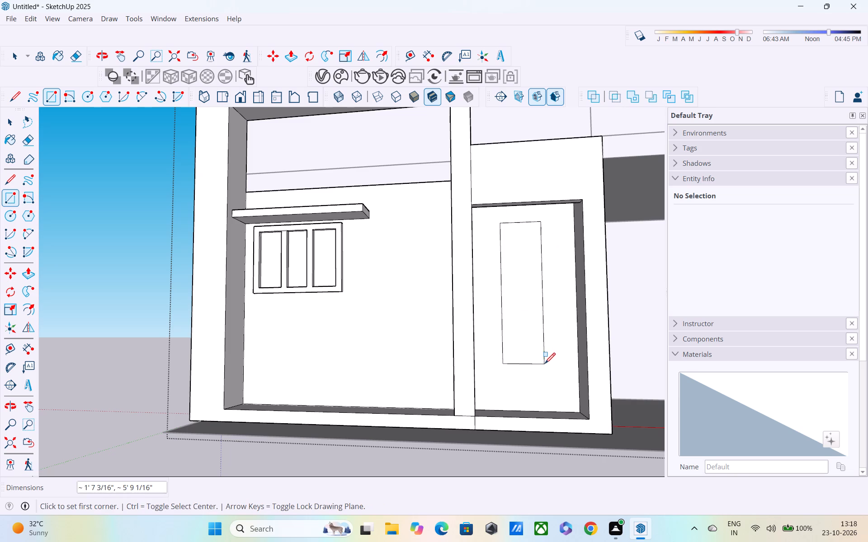
Offset the tall rectangle's outline inward by 3" to form a window frame border.
{"action": "key", "text": "f"}
{"action": "left_click", "coordinate": [518, 284]}
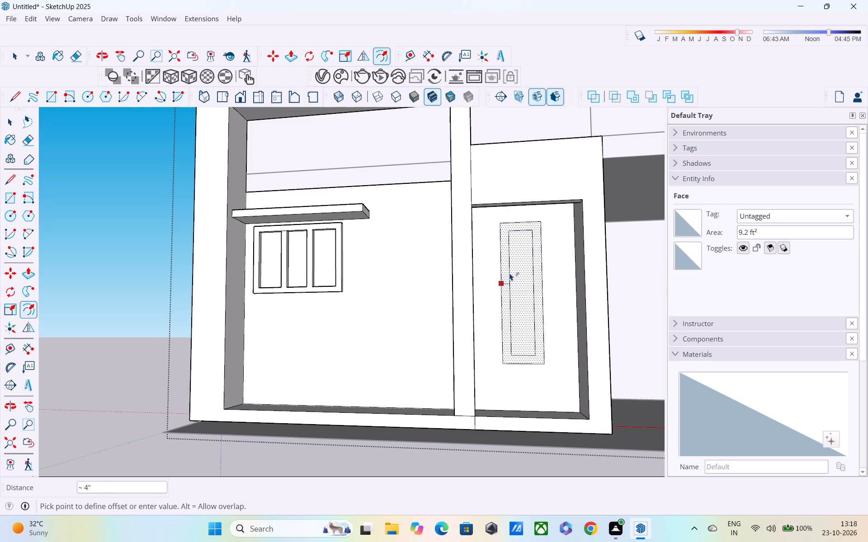
{"action": "type", "text": "3\""}
{"action": "key", "text": "Return"}
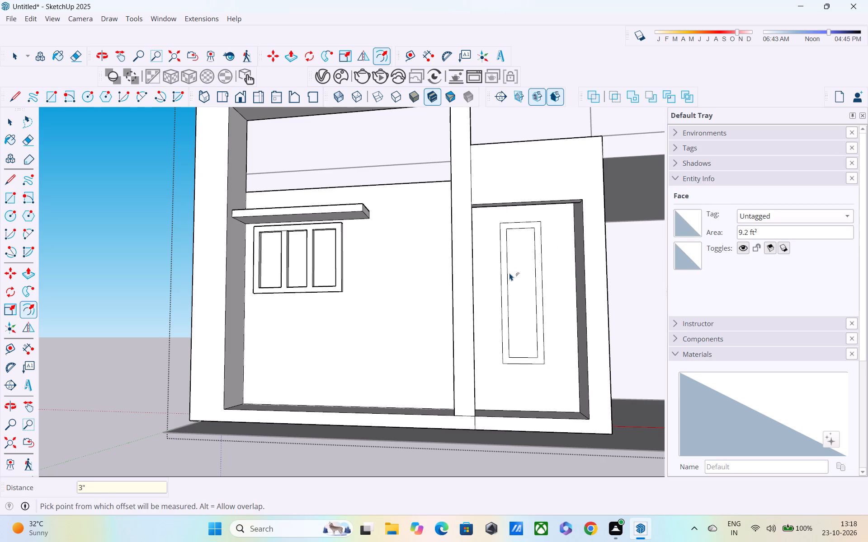
{"action": "scroll", "coordinate": [509, 273], "scroll_direction": "up", "scroll_amount": 1}
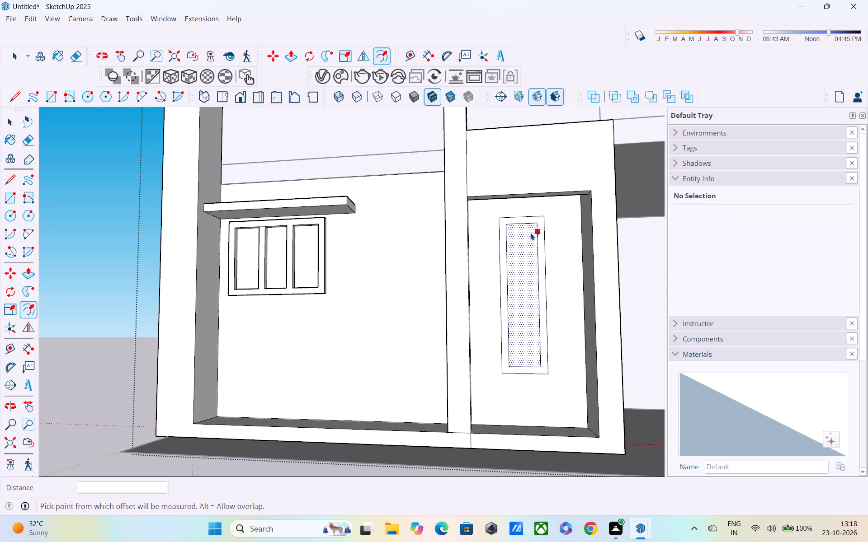
Extrude the border face around the tall narrow window outward by 3" to form a raised frame.
{"action": "key", "text": "p"}
{"action": "scroll", "coordinate": [535, 214], "scroll_direction": "up", "scroll_amount": 3}
{"action": "key", "text": "space"}
{"action": "left_click", "coordinate": [540, 223]}
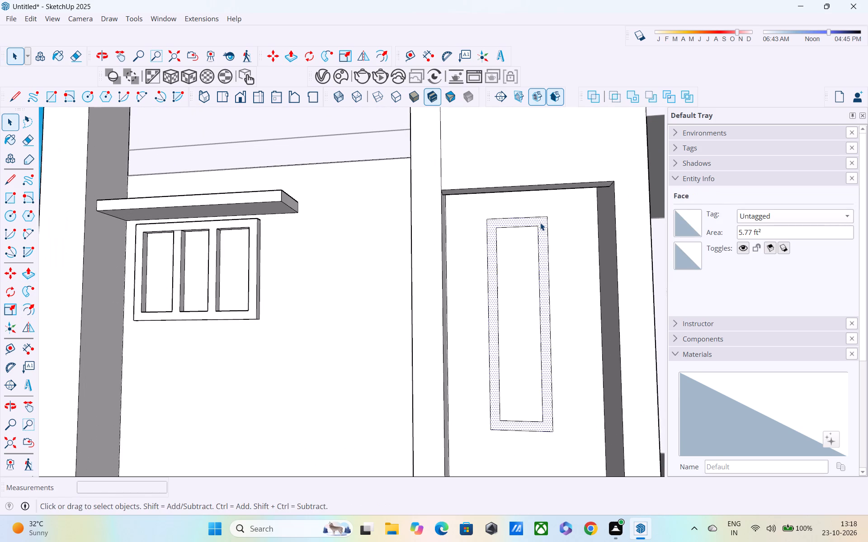
{"action": "key", "text": "p"}
{"action": "left_click", "coordinate": [542, 220]}
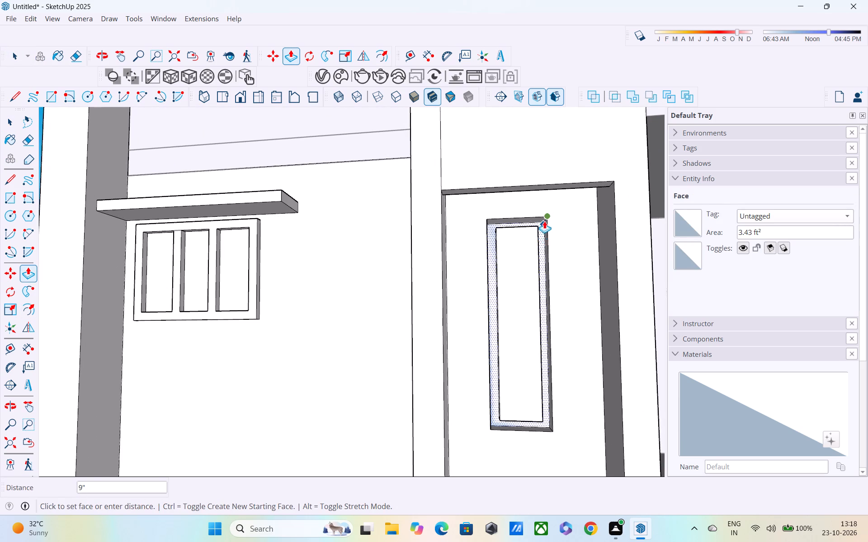
{"action": "type", "text": "3\""}
{"action": "key", "text": "Return"}
Examine the upper part of the tall window's raised frame closely from several angles.
{"action": "middle_click_drag", "start_coordinate": [542, 210], "coordinate": [533, 211]}
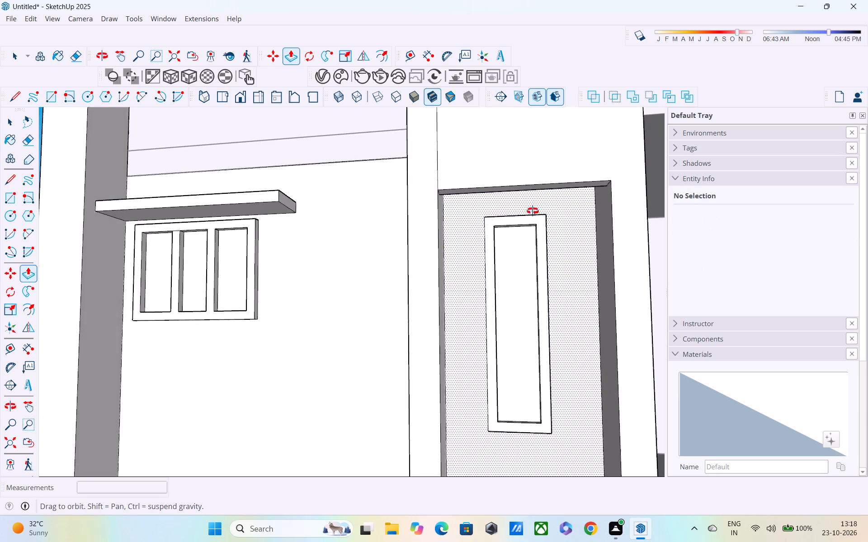
{"action": "middle_click_drag", "start_coordinate": [533, 211], "coordinate": [495, 220]}
{"action": "scroll", "coordinate": [494, 221], "scroll_direction": "up", "scroll_amount": 5}
{"action": "middle_click_drag", "start_coordinate": [430, 255], "coordinate": [439, 187]}
{"action": "scroll", "coordinate": [452, 298], "scroll_direction": "up", "scroll_amount": 4}
{"action": "middle_click_drag", "start_coordinate": [451, 280], "coordinate": [458, 200]}
{"action": "scroll", "coordinate": [462, 210], "scroll_direction": "down", "scroll_amount": 5}
{"action": "middle_click_drag", "start_coordinate": [476, 246], "coordinate": [478, 206], "text": "shift"}
{"action": "scroll", "coordinate": [478, 206], "scroll_direction": "up", "scroll_amount": 4}
{"action": "key", "text": "space"}
{"action": "middle_click_drag", "start_coordinate": [472, 231], "coordinate": [487, 270]}
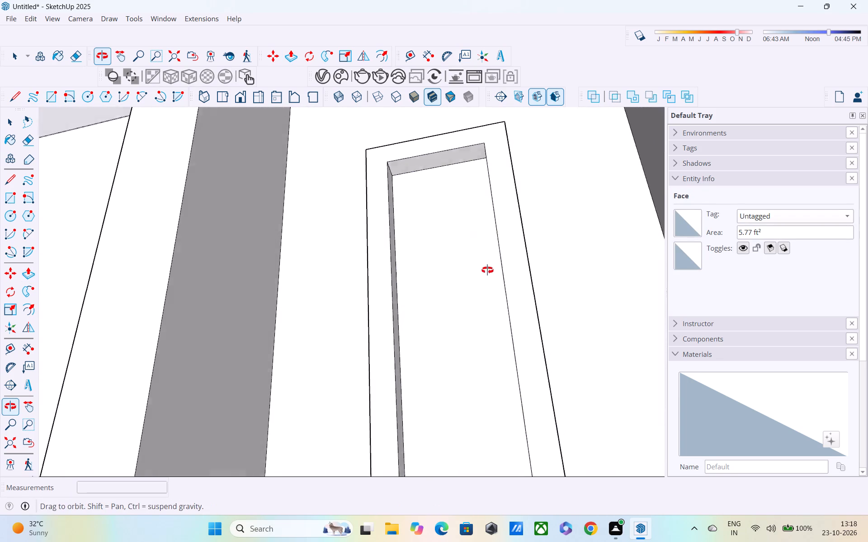
{"action": "middle_click_drag", "start_coordinate": [487, 270], "coordinate": [491, 276]}
{"action": "middle_click_drag", "start_coordinate": [491, 276], "coordinate": [480, 241], "text": "shift"}
{"action": "scroll", "coordinate": [480, 241], "scroll_direction": "up", "scroll_amount": 5}
{"action": "middle_click_drag", "start_coordinate": [477, 238], "coordinate": [497, 306]}
{"action": "scroll", "coordinate": [451, 283], "scroll_direction": "down", "scroll_amount": 4}
{"action": "middle_click_drag", "start_coordinate": [451, 284], "coordinate": [470, 348], "text": "shift"}
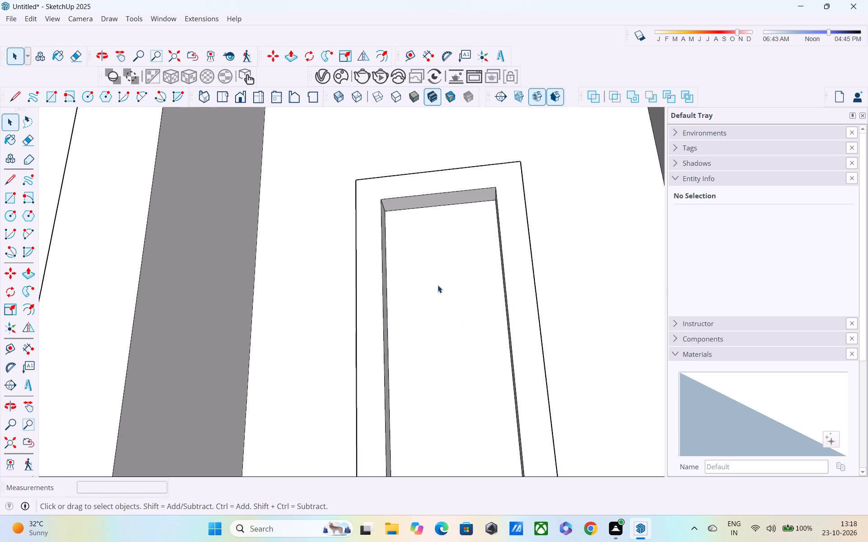
{"action": "key", "text": "space"}
Place a vertical guide down the middle of the tall window opening, about 6 9/16" from the frame's inner side edge.
{"action": "key", "text": "t"}
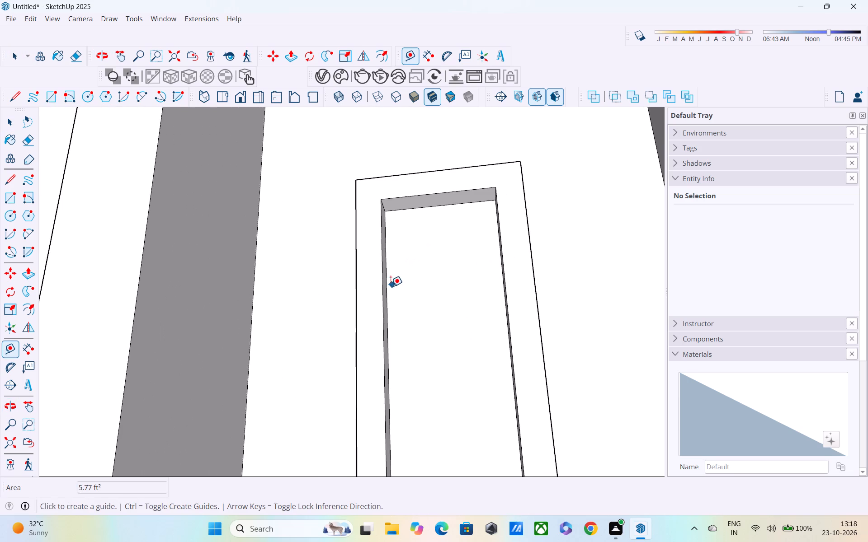
{"action": "left_click", "coordinate": [388, 291]}
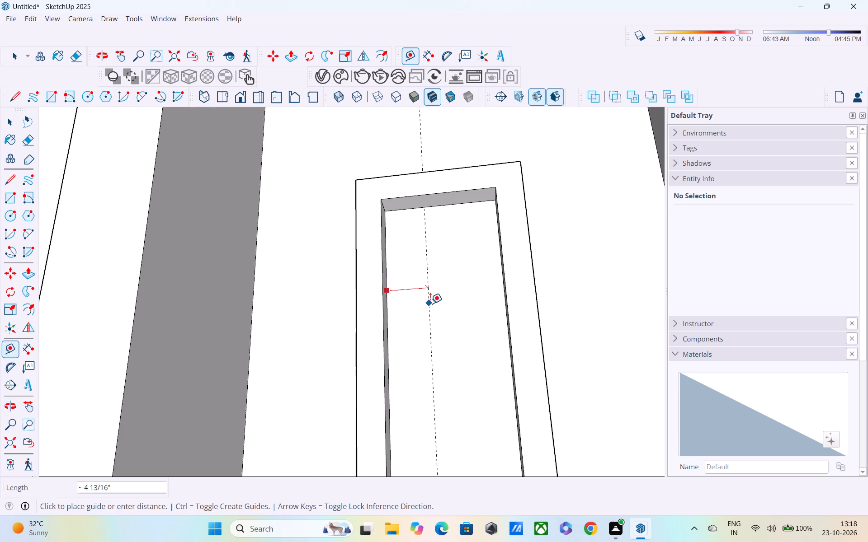
{"action": "left_click", "coordinate": [440, 207]}
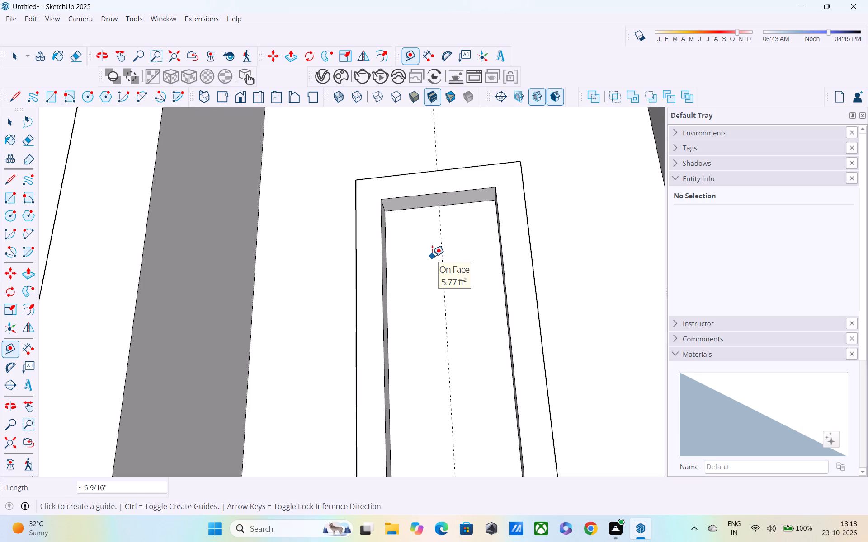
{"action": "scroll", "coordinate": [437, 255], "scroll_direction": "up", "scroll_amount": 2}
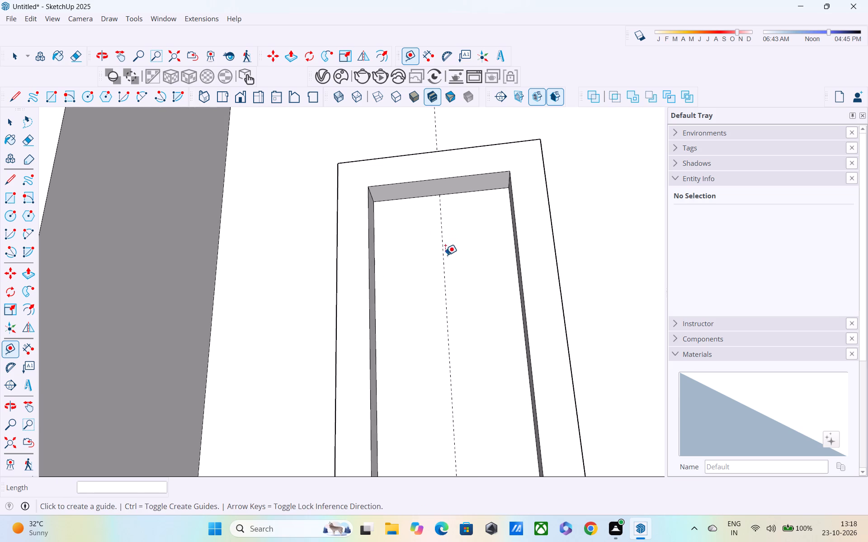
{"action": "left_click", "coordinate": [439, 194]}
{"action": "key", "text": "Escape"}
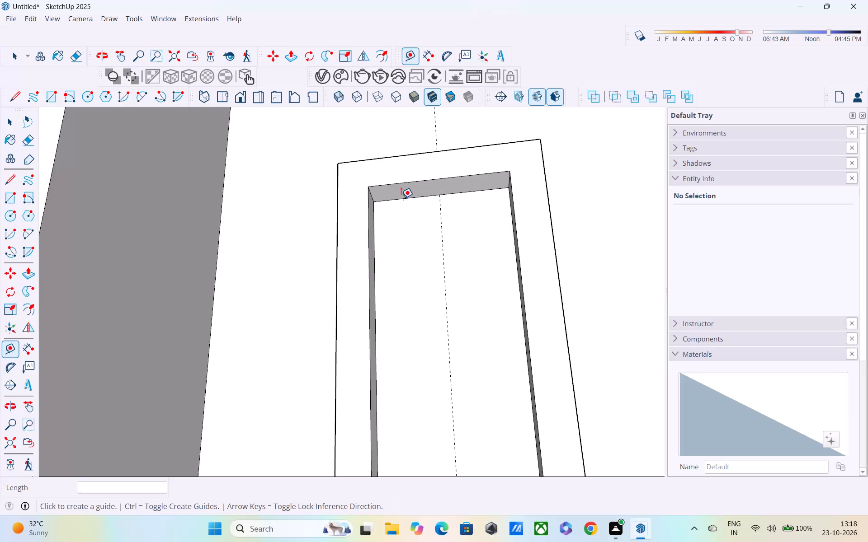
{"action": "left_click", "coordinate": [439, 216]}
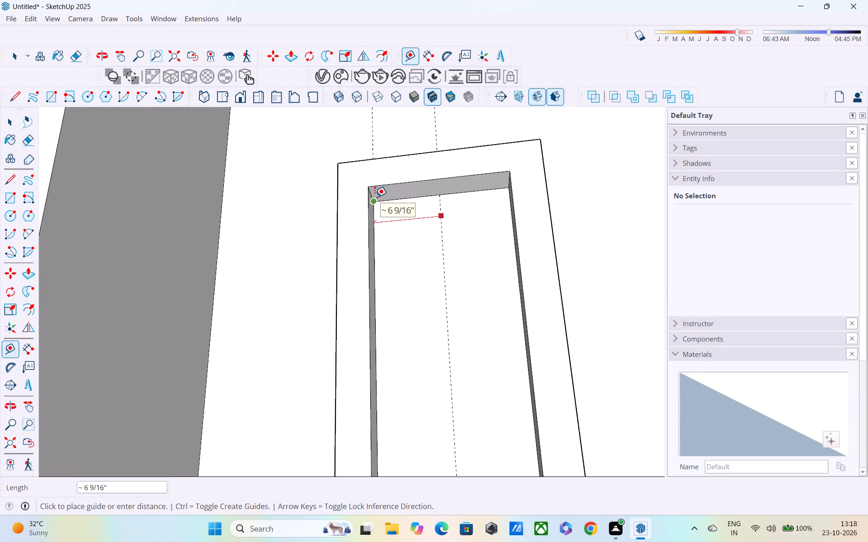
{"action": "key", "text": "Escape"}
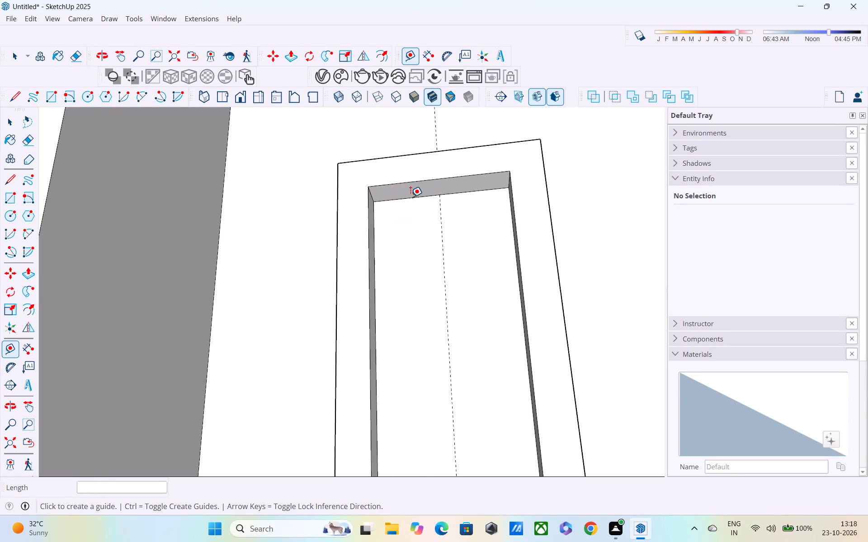
Undo the vertical guide down the middle of the tall window opening.
{"action": "middle_click_drag", "start_coordinate": [445, 218], "coordinate": [452, 180]}
{"action": "scroll", "coordinate": [454, 184], "scroll_direction": "down", "scroll_amount": 4}
{"action": "middle_click_drag", "start_coordinate": [462, 255], "coordinate": [458, 205]}
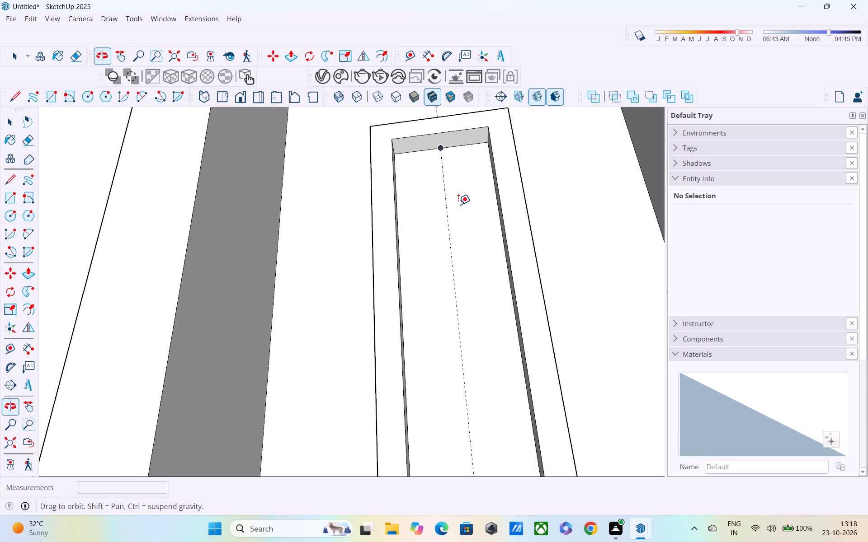
{"action": "scroll", "coordinate": [458, 208], "scroll_direction": "down", "scroll_amount": 3}
{"action": "key", "text": "space"}
{"action": "key", "text": "ctrl+z"}
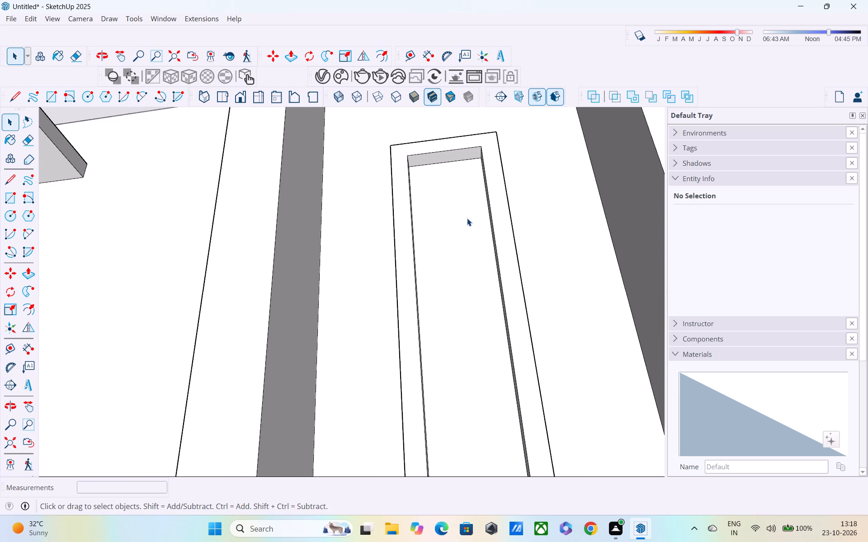
Copy the opening's rear vertical edge about 1' 1 3/16" to the opposite side, dividing the span with /4 into four equal strips.
{"action": "middle_click_drag", "start_coordinate": [467, 220], "coordinate": [431, 288]}
{"action": "scroll", "coordinate": [426, 258], "scroll_direction": "up", "scroll_amount": 4}
{"action": "middle_click_drag", "start_coordinate": [410, 226], "coordinate": [389, 262]}
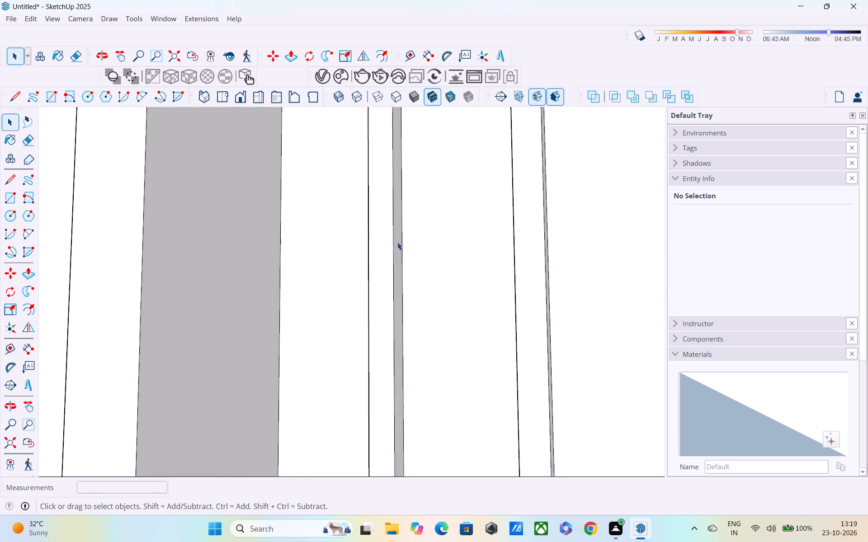
{"action": "scroll", "coordinate": [398, 242], "scroll_direction": "up", "scroll_amount": 4}
{"action": "left_click", "coordinate": [405, 192]}
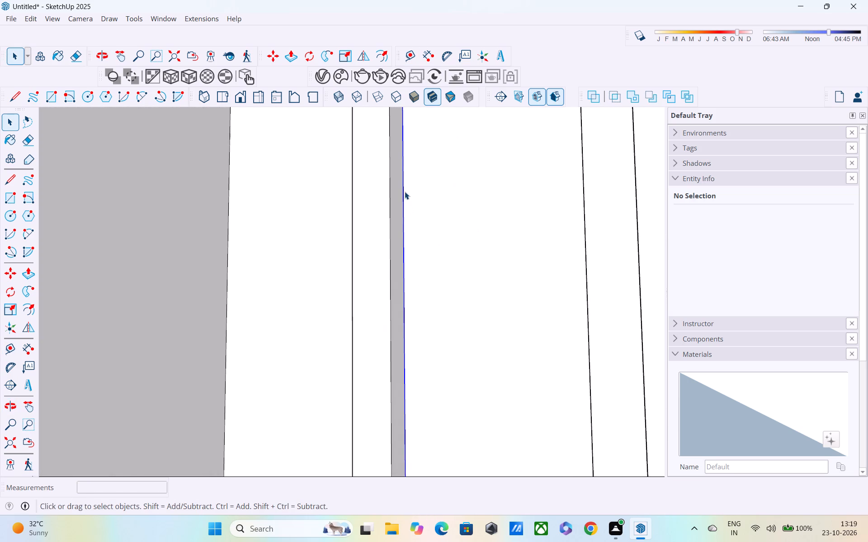
{"action": "scroll", "coordinate": [418, 206], "scroll_direction": "down", "scroll_amount": 3}
{"action": "key", "text": "m"}
{"action": "scroll", "coordinate": [433, 264], "scroll_direction": "up", "scroll_amount": 1}
{"action": "scroll", "coordinate": [433, 265], "scroll_direction": "down", "scroll_amount": 4}
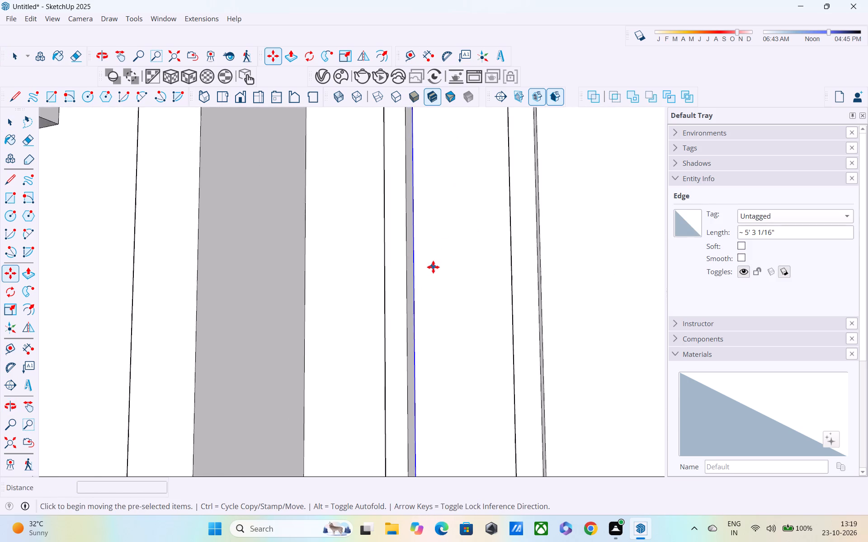
{"action": "middle_click_drag", "start_coordinate": [433, 267], "coordinate": [433, 160], "text": "shift"}
{"action": "scroll", "coordinate": [434, 236], "scroll_direction": "down", "scroll_amount": 1}
{"action": "middle_click_drag", "start_coordinate": [434, 240], "coordinate": [434, 139], "text": "shift"}
{"action": "scroll", "coordinate": [434, 293], "scroll_direction": "up", "scroll_amount": 1}
{"action": "middle_click_drag", "start_coordinate": [433, 296], "coordinate": [405, 392]}
{"action": "scroll", "coordinate": [432, 329], "scroll_direction": "up", "scroll_amount": 2}
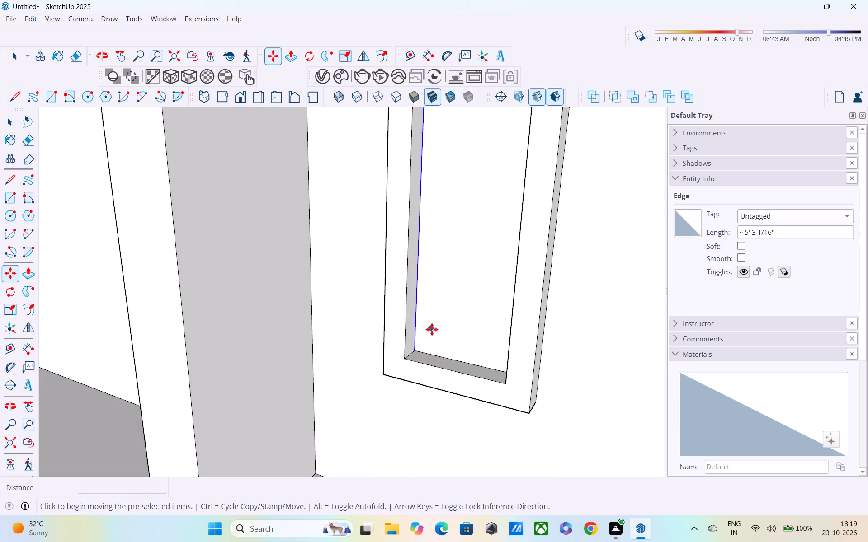
{"action": "scroll", "coordinate": [432, 329], "scroll_direction": "up", "scroll_amount": 3}
{"action": "left_click", "coordinate": [406, 364]}
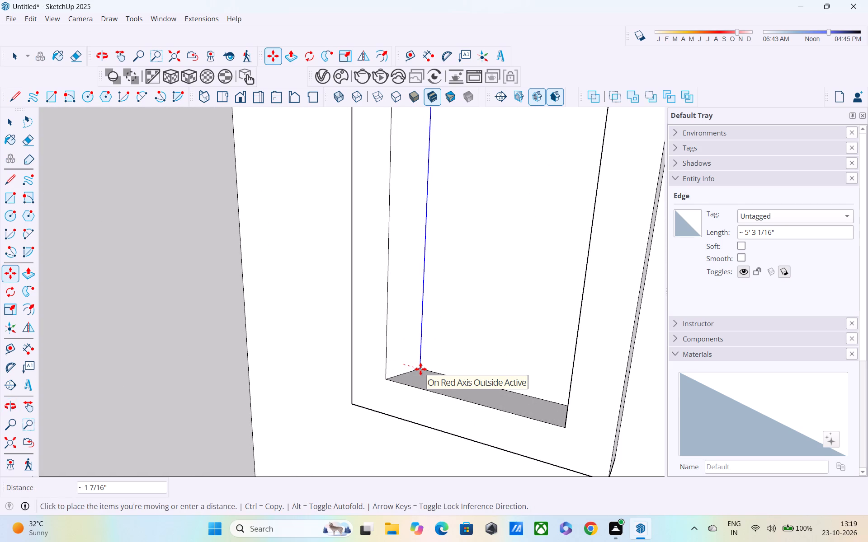
{"action": "middle_click_drag", "start_coordinate": [502, 378], "coordinate": [637, 353]}
{"action": "left_click", "coordinate": [581, 364]}
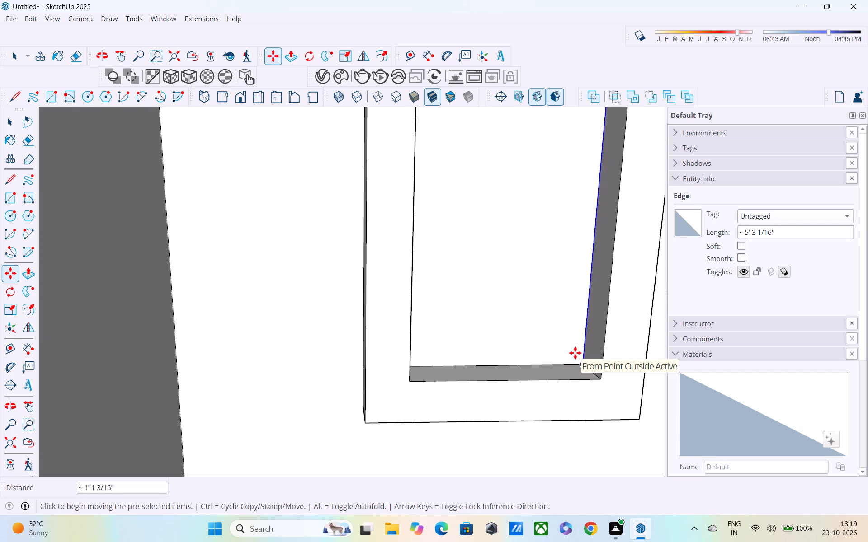
{"action": "key", "text": "slash"}
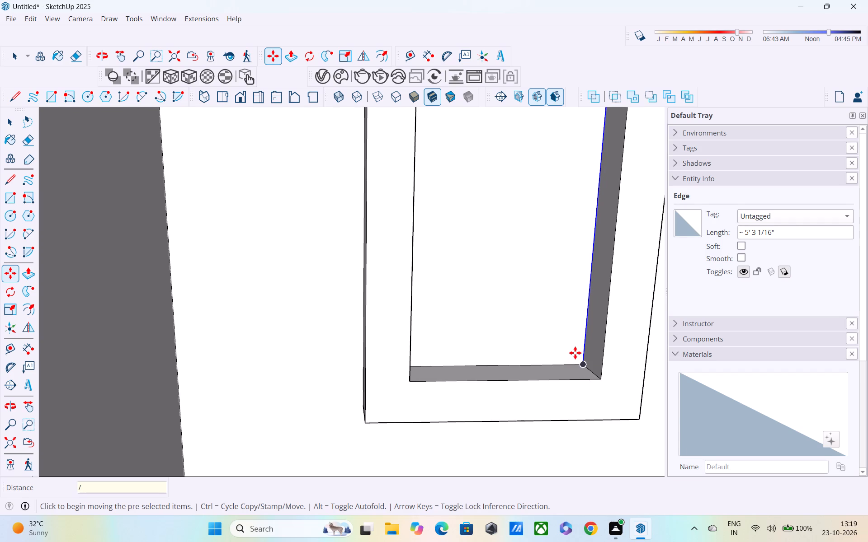
{"action": "key", "text": "4"}
{"action": "key", "text": "Return"}
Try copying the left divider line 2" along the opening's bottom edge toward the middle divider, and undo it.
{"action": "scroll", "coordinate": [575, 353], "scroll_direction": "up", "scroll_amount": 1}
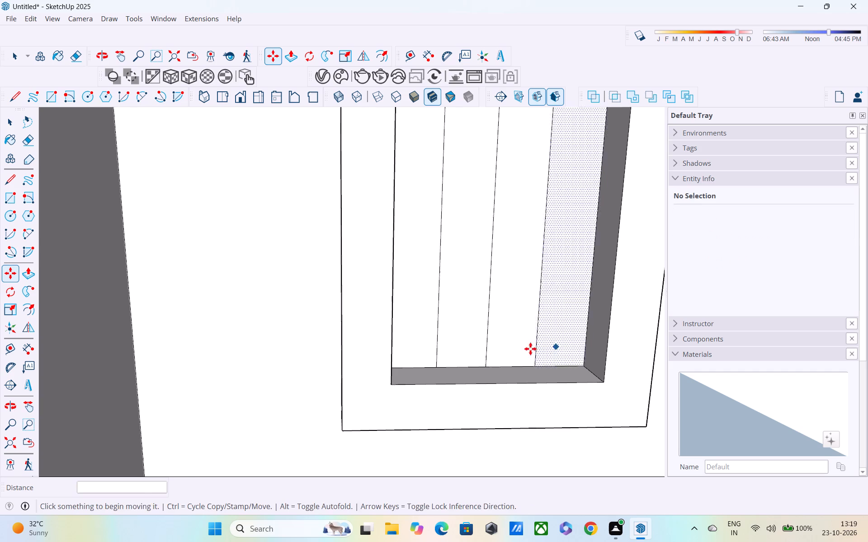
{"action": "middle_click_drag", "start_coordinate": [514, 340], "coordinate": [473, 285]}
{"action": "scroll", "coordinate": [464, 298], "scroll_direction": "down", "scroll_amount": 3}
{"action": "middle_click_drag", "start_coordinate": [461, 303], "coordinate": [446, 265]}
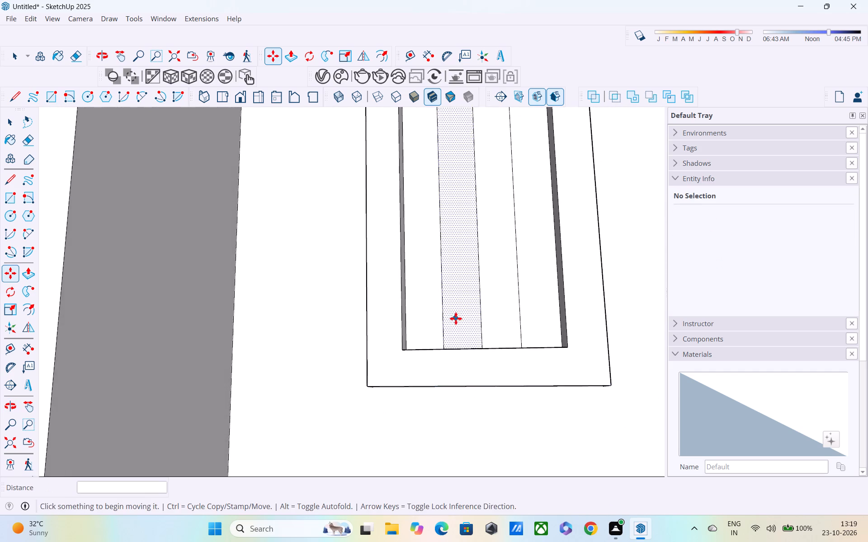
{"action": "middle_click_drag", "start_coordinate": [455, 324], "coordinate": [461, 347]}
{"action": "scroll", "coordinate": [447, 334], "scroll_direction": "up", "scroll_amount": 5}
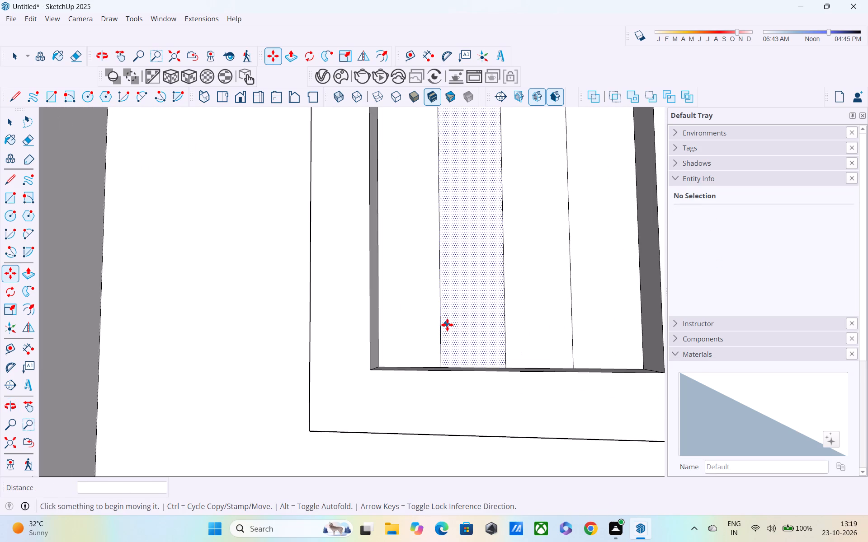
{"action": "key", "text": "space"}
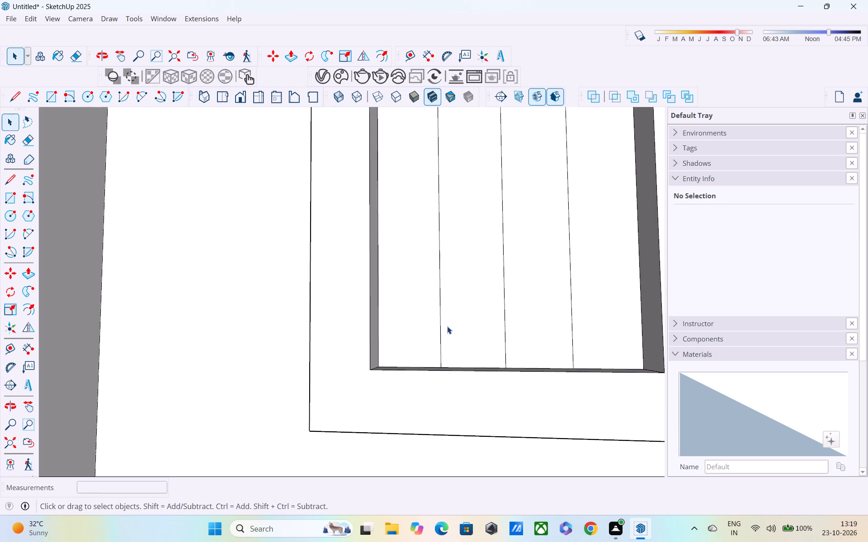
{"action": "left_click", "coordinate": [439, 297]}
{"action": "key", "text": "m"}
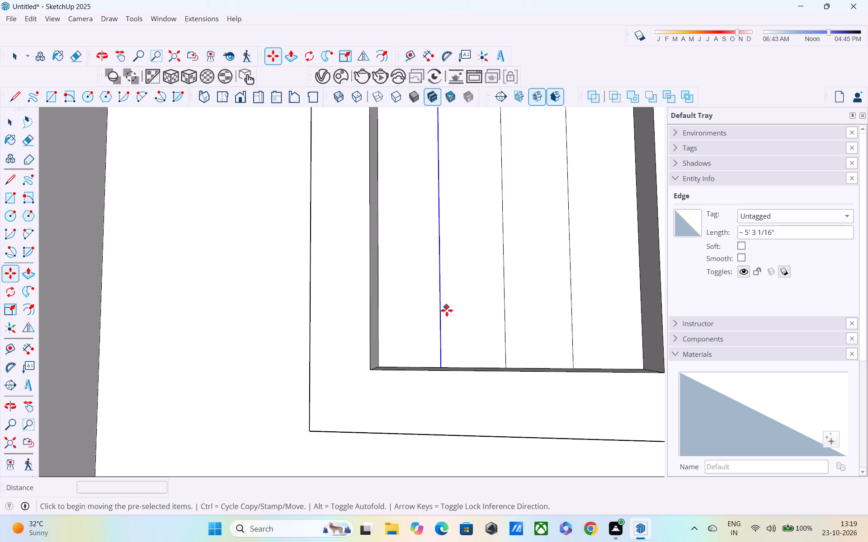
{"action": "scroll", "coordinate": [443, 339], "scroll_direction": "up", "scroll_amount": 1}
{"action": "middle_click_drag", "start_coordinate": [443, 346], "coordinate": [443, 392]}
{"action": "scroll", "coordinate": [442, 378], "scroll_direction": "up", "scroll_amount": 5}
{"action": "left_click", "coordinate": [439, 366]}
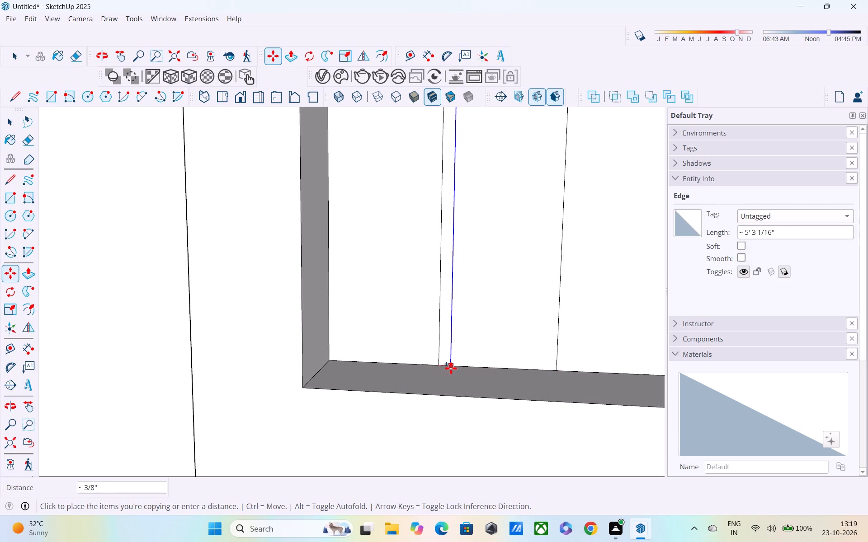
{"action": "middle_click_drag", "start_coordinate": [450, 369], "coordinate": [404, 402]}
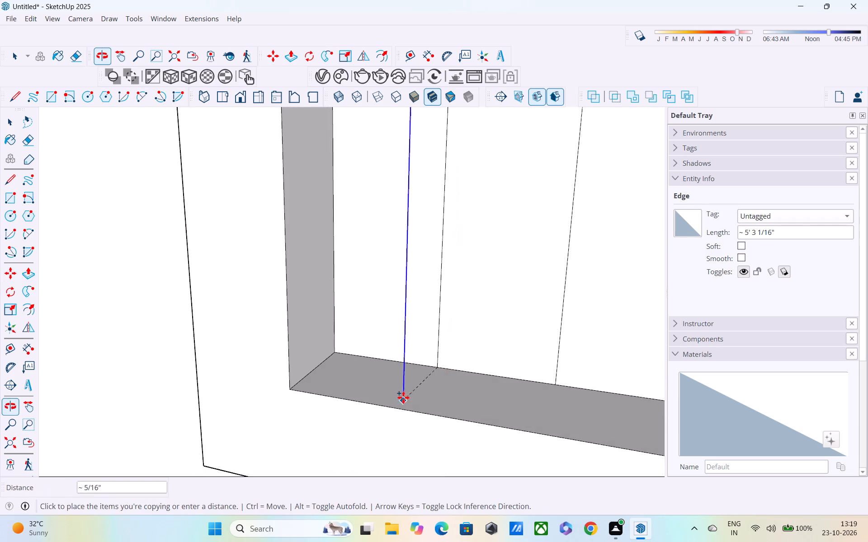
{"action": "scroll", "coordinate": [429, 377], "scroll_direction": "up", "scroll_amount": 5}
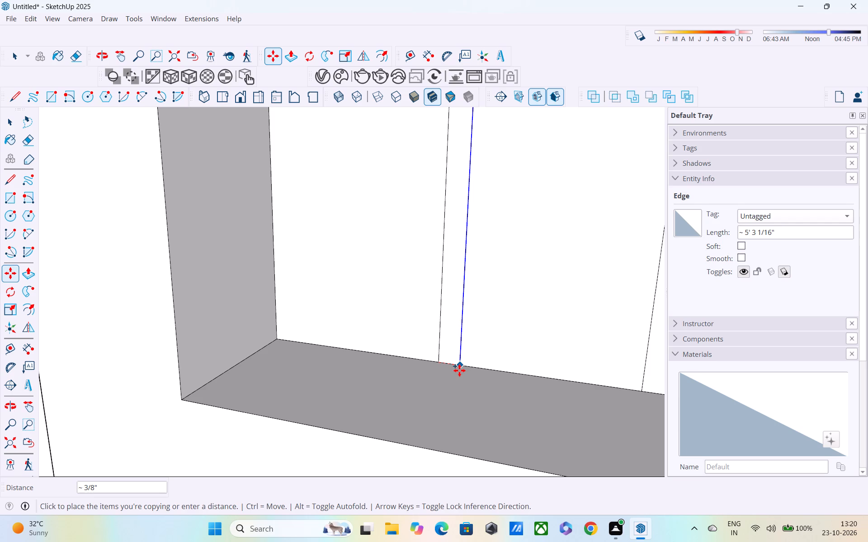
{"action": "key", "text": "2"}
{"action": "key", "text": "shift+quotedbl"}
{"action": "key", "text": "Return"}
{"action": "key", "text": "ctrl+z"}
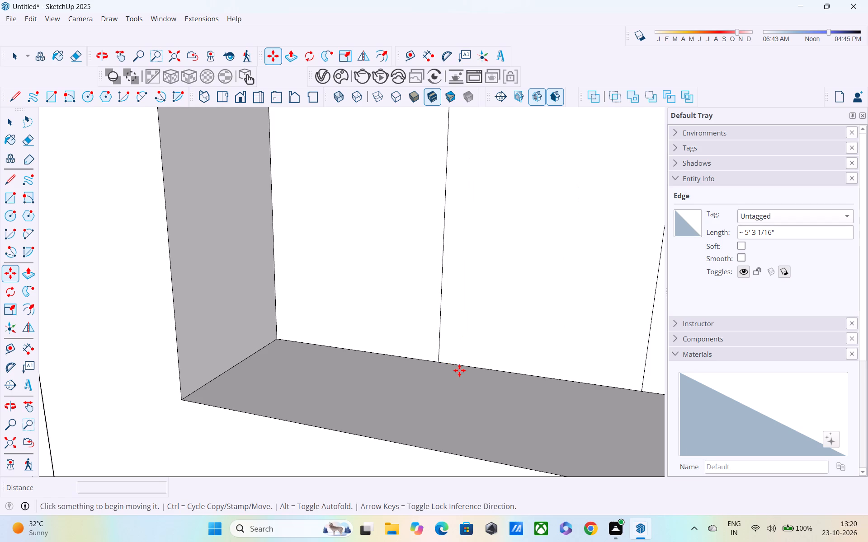
Copy the left divider line 0.5" along the opening's bottom edge toward the middle divider.
{"action": "key", "text": "space"}
{"action": "left_click", "coordinate": [441, 322]}
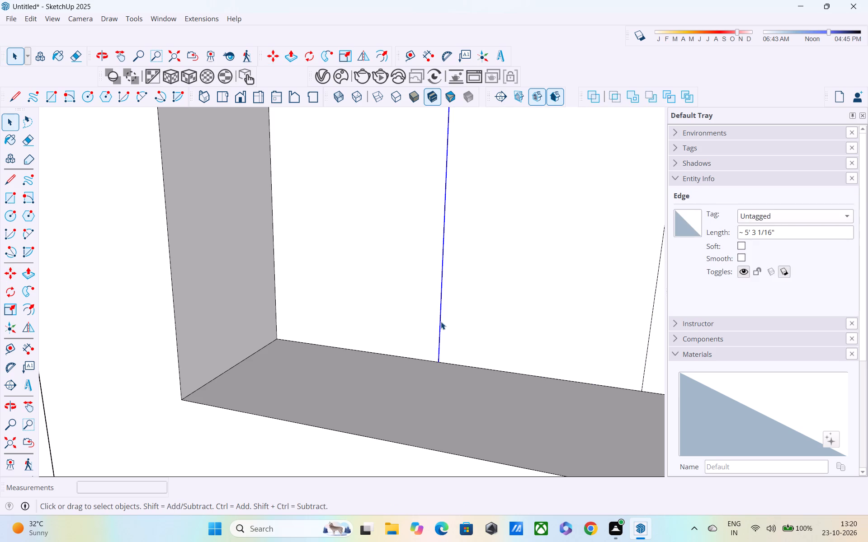
{"action": "type", "text": "M"}
{"action": "key", "text": "space"}
{"action": "key", "text": "m"}
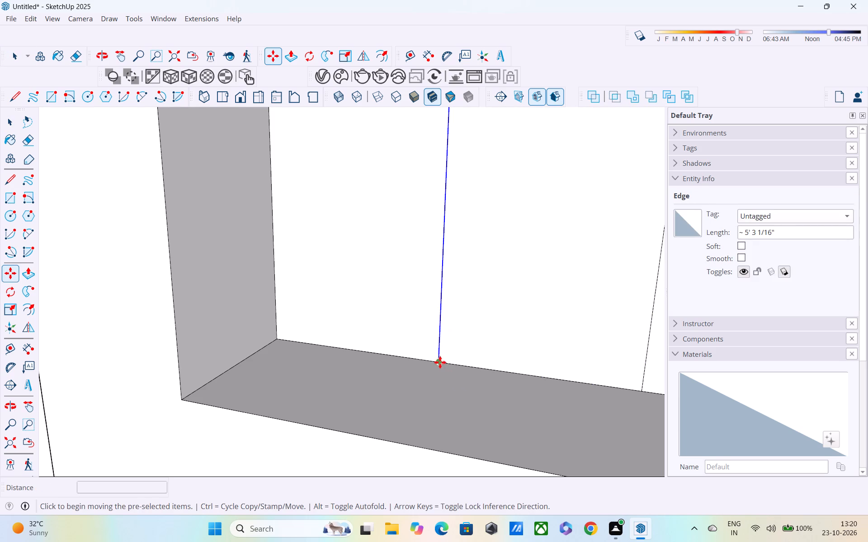
{"action": "left_click", "coordinate": [439, 362]}
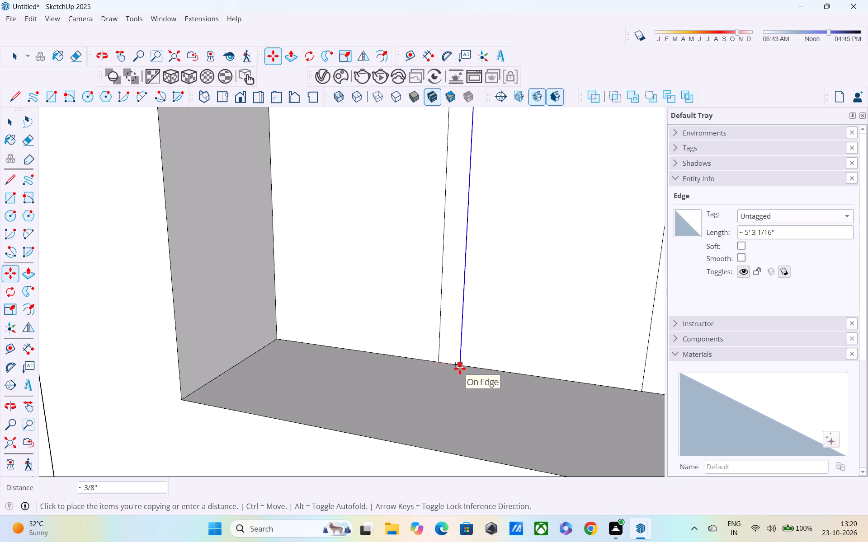
{"action": "type", "text": "1\""}
{"action": "key", "text": "Return"}
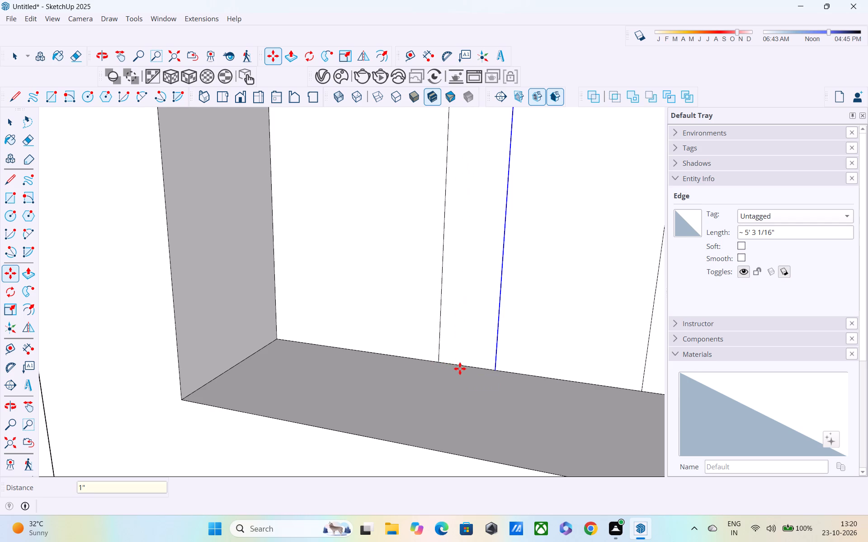
{"action": "type", "text": "0.5\""}
{"action": "key", "text": "Return"}
Copy the middle divider line 0.5" along the opening's bottom edge toward the right divider.
{"action": "scroll", "coordinate": [570, 246], "scroll_direction": "down", "scroll_amount": 6}
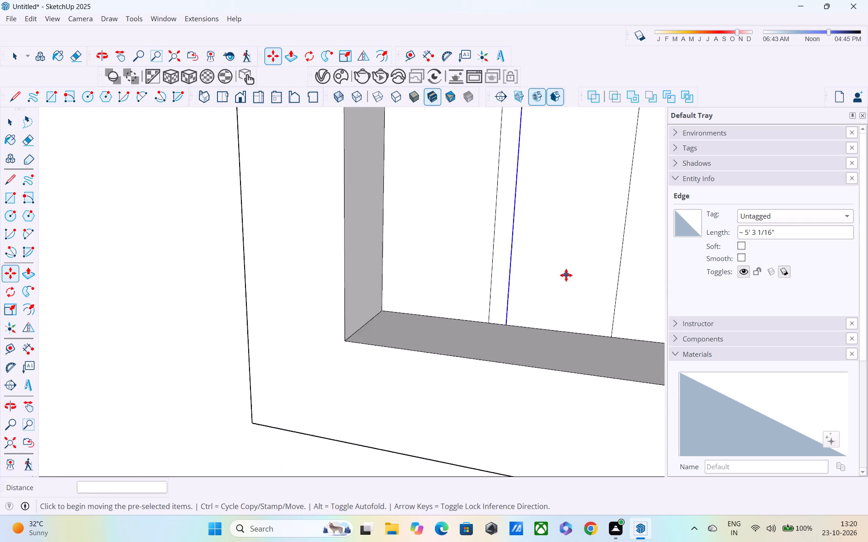
{"action": "scroll", "coordinate": [566, 275], "scroll_direction": "down", "scroll_amount": 4}
{"action": "middle_click_drag", "start_coordinate": [567, 297], "coordinate": [446, 308]}
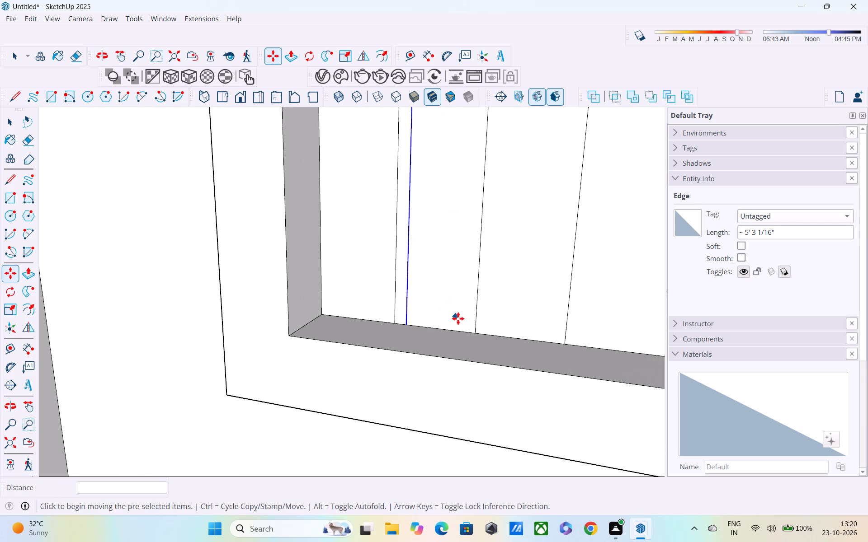
{"action": "key", "text": "space"}
{"action": "left_click", "coordinate": [476, 308]}
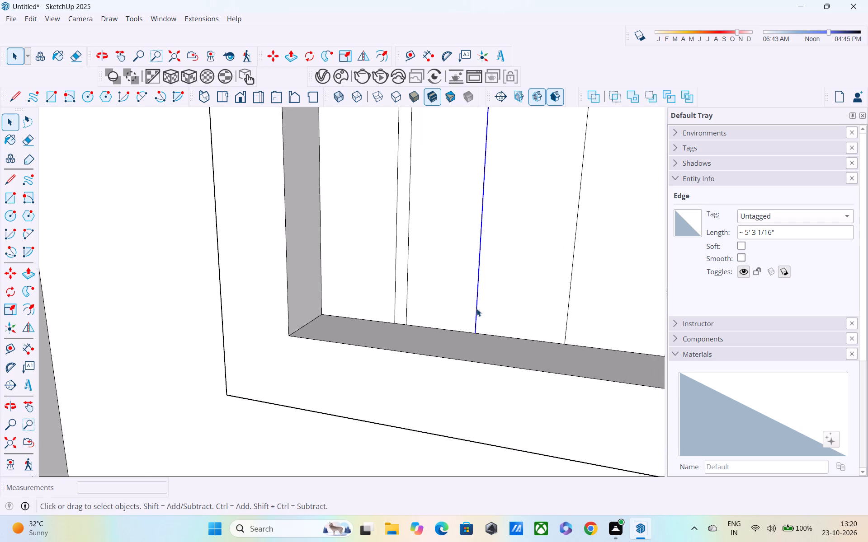
{"action": "key", "text": "m"}
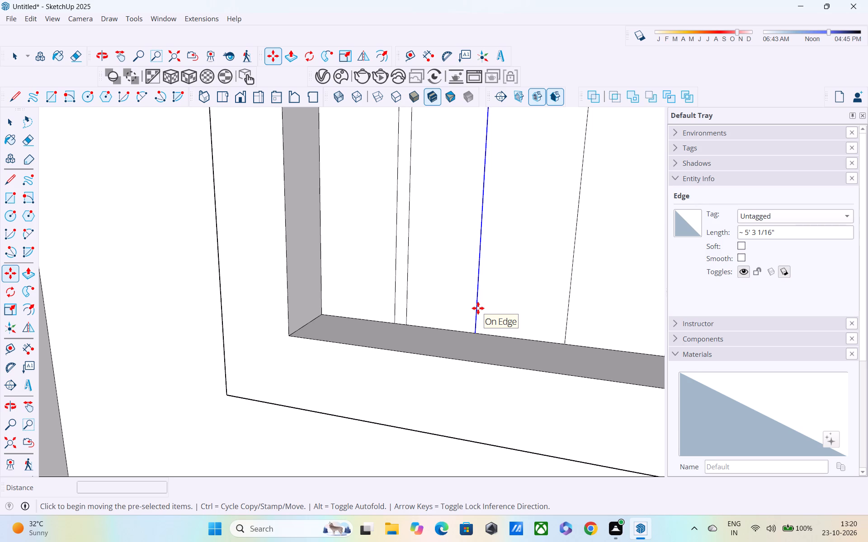
{"action": "left_click", "coordinate": [476, 333]}
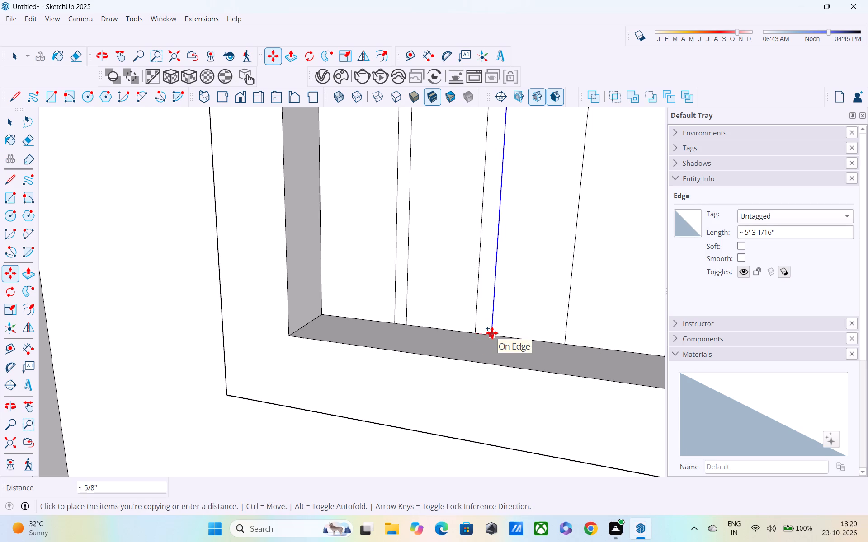
{"action": "type", "text": "0.5\""}
{"action": "key", "text": "Return"}
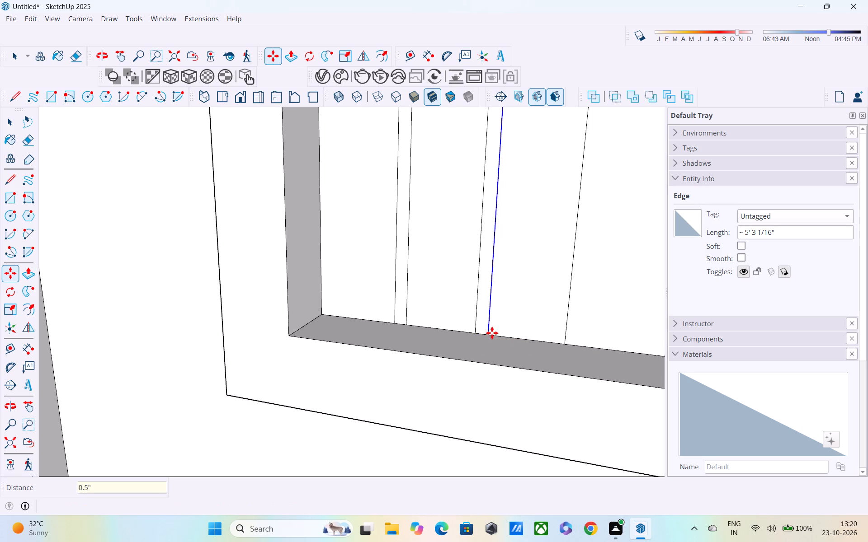
Copy the right divider line 0.5" along the opening's bottom edge, away from the middle divider.
{"action": "key", "text": "space"}
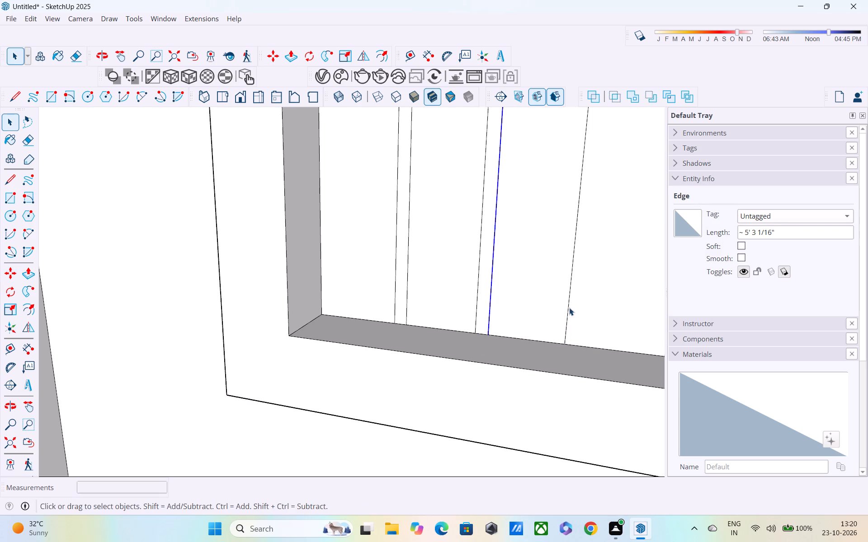
{"action": "left_click", "coordinate": [569, 307]}
{"action": "key", "text": "m"}
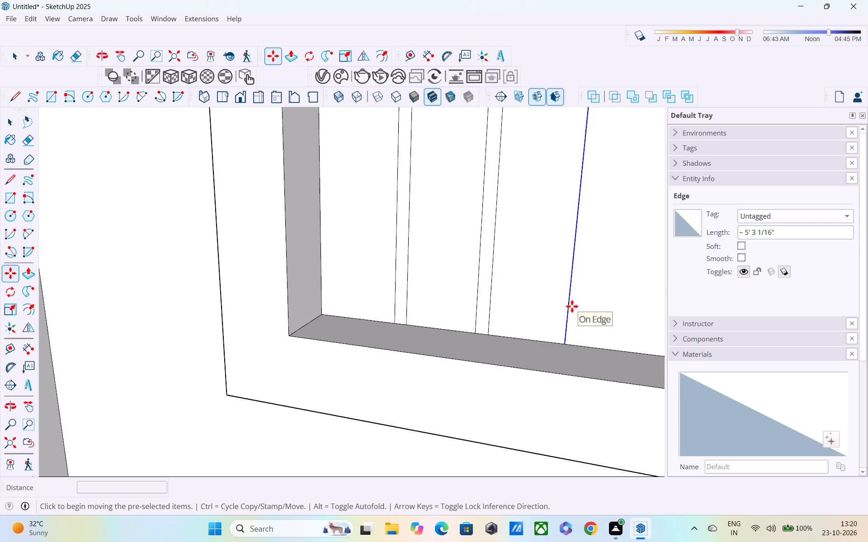
{"action": "left_click", "coordinate": [565, 342]}
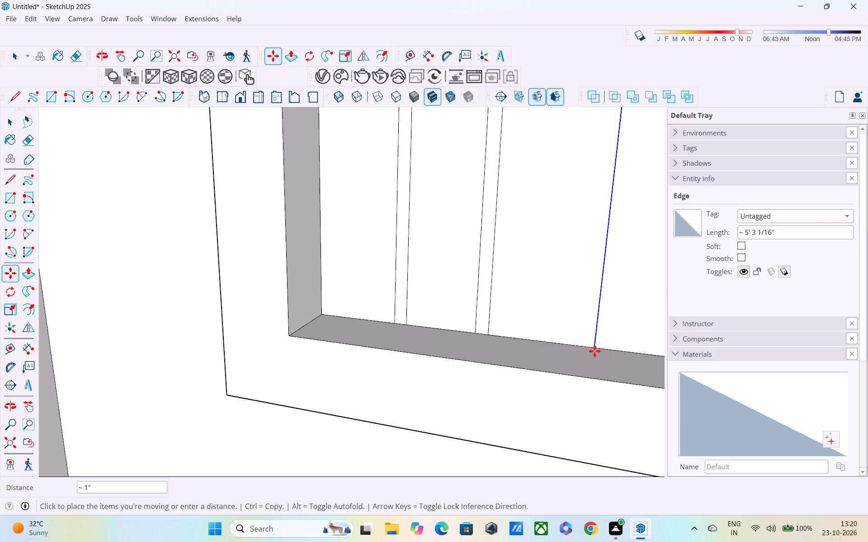
{"action": "type", "text": "0.5\""}
{"action": "key", "text": "Return"}
Copy all seven segments of the opening's rear top edge about 1 1/8" downward across the vertical dividers.
{"action": "scroll", "coordinate": [563, 291], "scroll_direction": "down", "scroll_amount": 3}
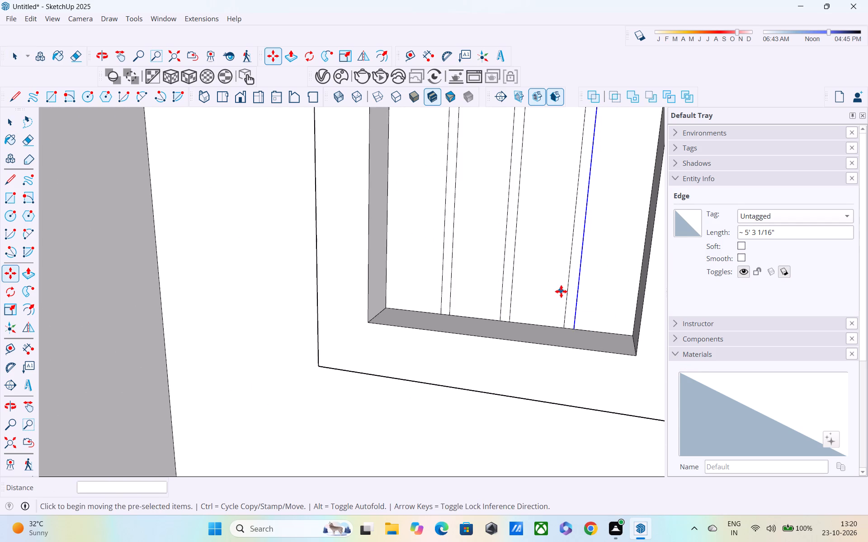
{"action": "scroll", "coordinate": [561, 291], "scroll_direction": "down", "scroll_amount": 2}
{"action": "middle_click_drag", "start_coordinate": [561, 291], "coordinate": [521, 459], "text": "shift"}
{"action": "scroll", "coordinate": [504, 270], "scroll_direction": "down", "scroll_amount": 4}
{"action": "middle_click_drag", "start_coordinate": [516, 258], "coordinate": [531, 448]}
{"action": "scroll", "coordinate": [519, 211], "scroll_direction": "down", "scroll_amount": 4}
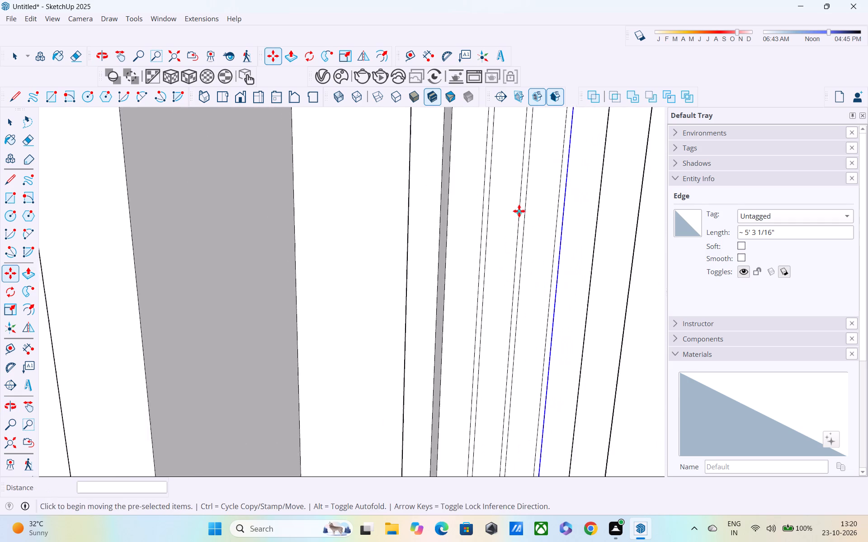
{"action": "middle_click_drag", "start_coordinate": [526, 206], "coordinate": [518, 325]}
{"action": "scroll", "coordinate": [515, 267], "scroll_direction": "down", "scroll_amount": 11}
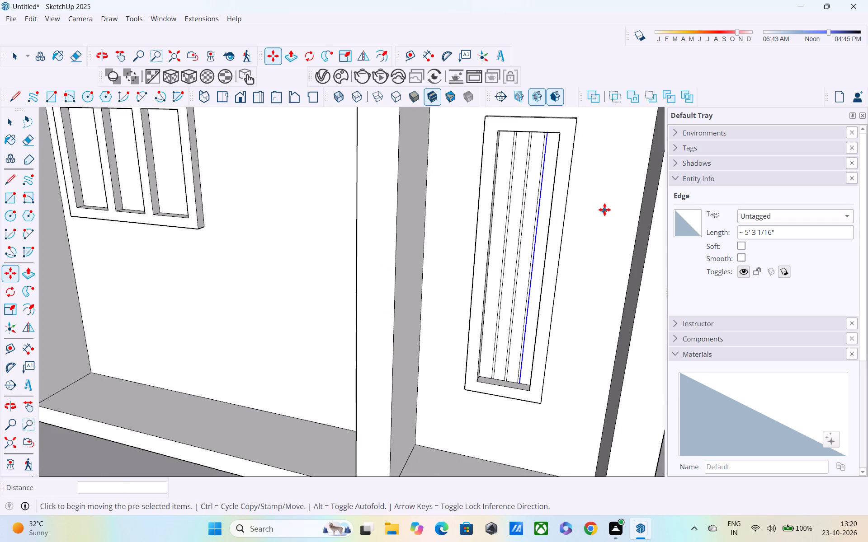
{"action": "middle_click_drag", "start_coordinate": [573, 194], "coordinate": [527, 164]}
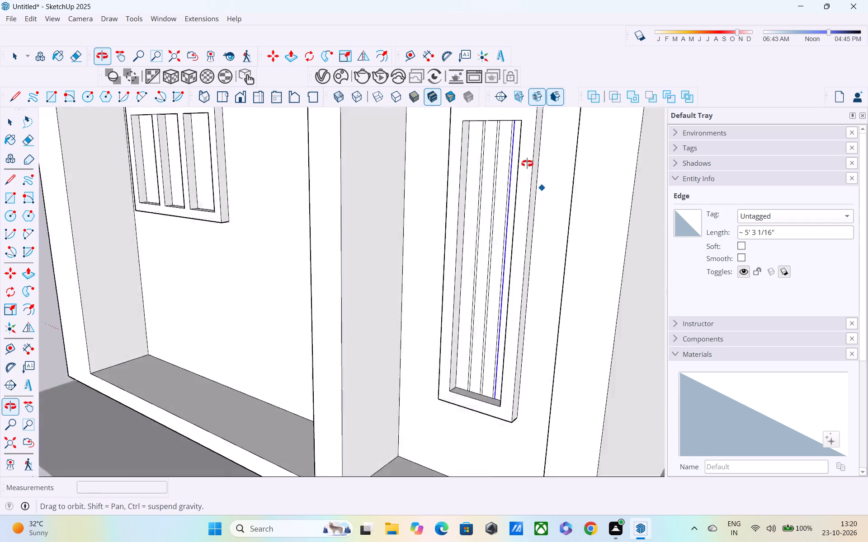
{"action": "middle_click_drag", "start_coordinate": [527, 164], "coordinate": [560, 137]}
{"action": "scroll", "coordinate": [514, 135], "scroll_direction": "up", "scroll_amount": 8}
{"action": "middle_click_drag", "start_coordinate": [523, 129], "coordinate": [506, 212]}
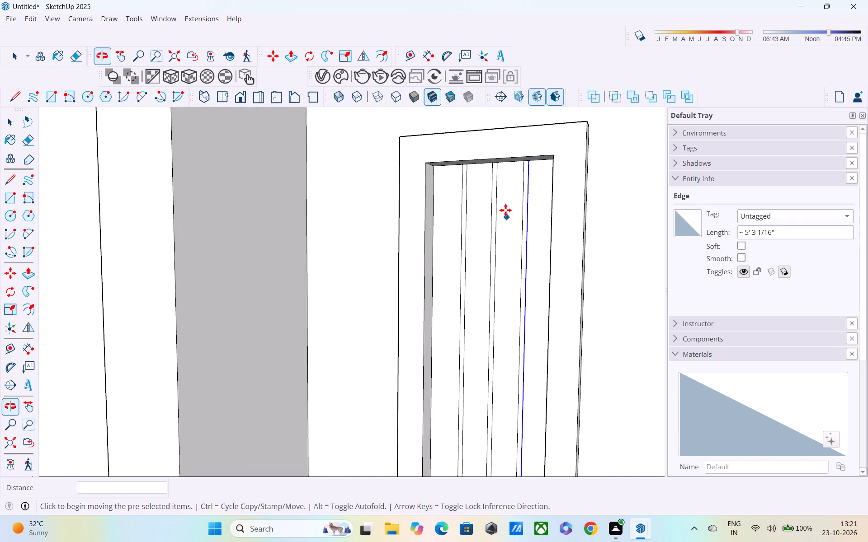
{"action": "scroll", "coordinate": [500, 205], "scroll_direction": "up", "scroll_amount": 4}
{"action": "middle_click_drag", "start_coordinate": [496, 190], "coordinate": [527, 125]}
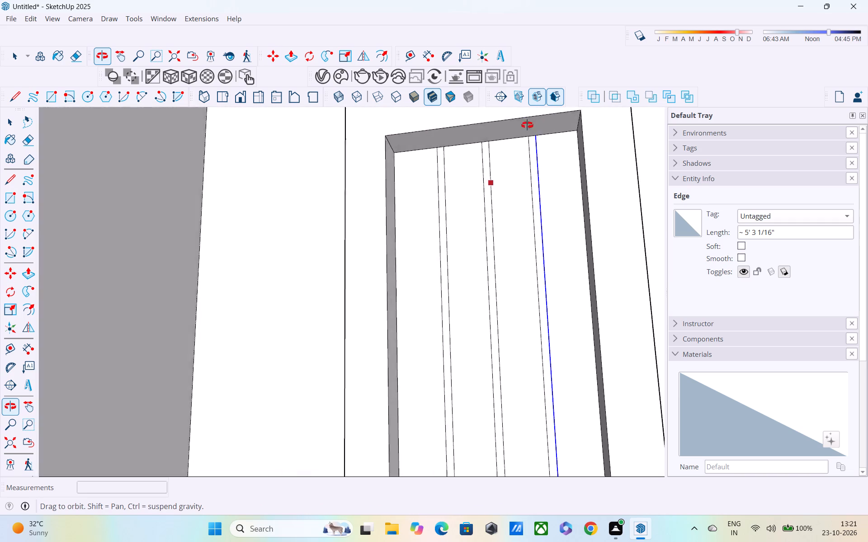
{"action": "middle_click_drag", "start_coordinate": [527, 125], "coordinate": [442, 147]}
{"action": "scroll", "coordinate": [442, 147], "scroll_direction": "up", "scroll_amount": 12}
{"action": "middle_click_drag", "start_coordinate": [440, 154], "coordinate": [423, 168]}
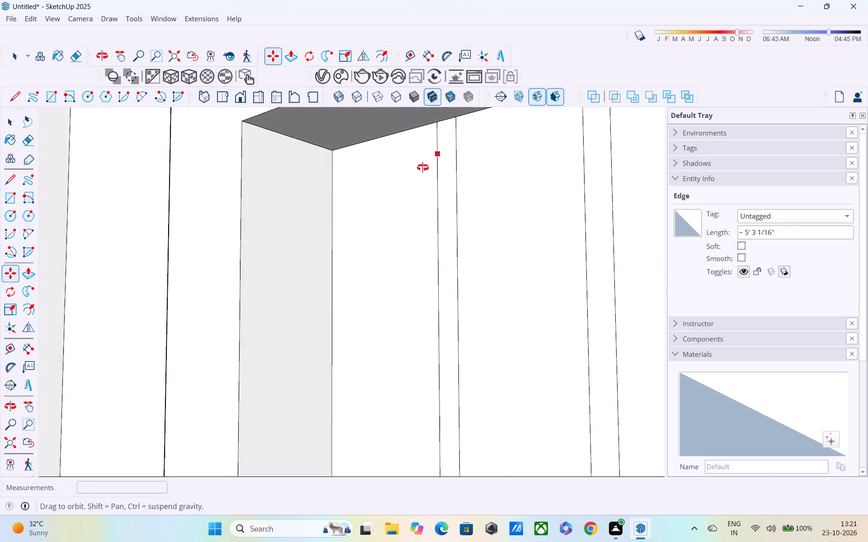
{"action": "middle_click_drag", "start_coordinate": [423, 168], "coordinate": [416, 172]}
{"action": "key", "text": "space"}
{"action": "left_click", "coordinate": [423, 124]}
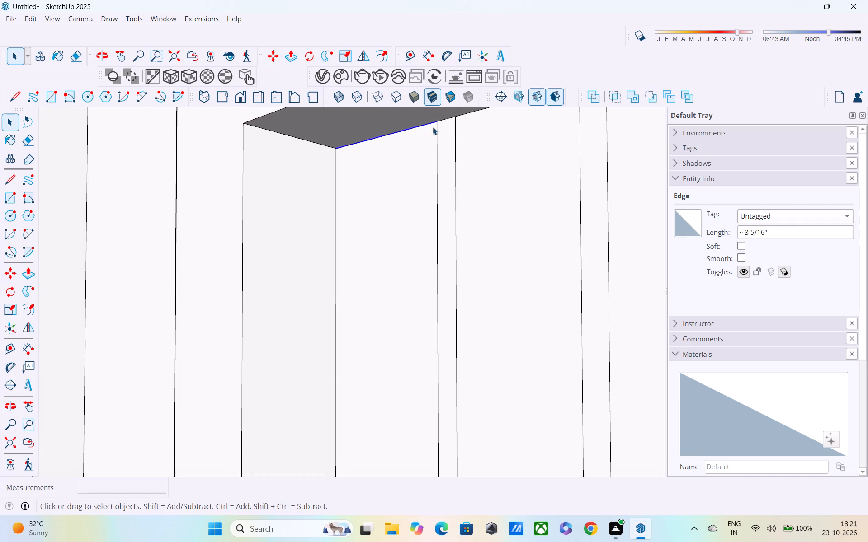
{"action": "scroll", "coordinate": [442, 120], "scroll_direction": "up", "scroll_amount": 3}
{"action": "left_click", "coordinate": [443, 119]}
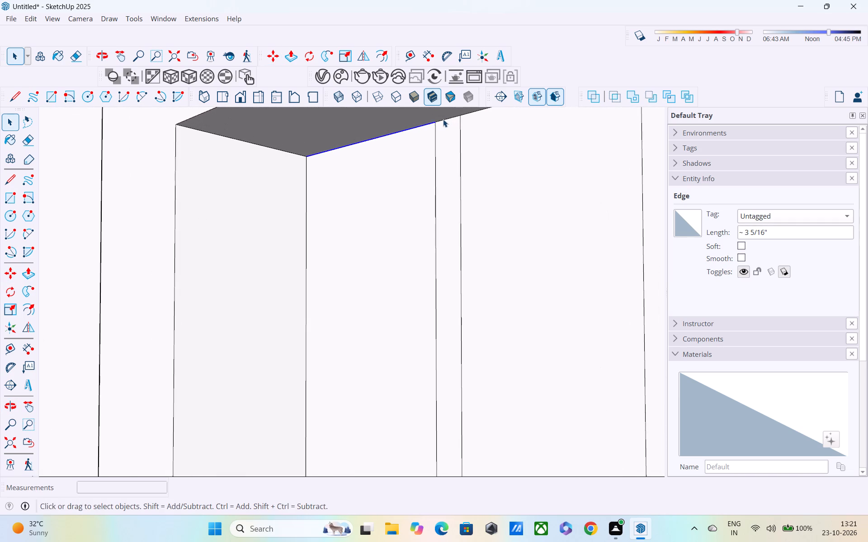
{"action": "left_click", "coordinate": [417, 128], "text": "shift"}
{"action": "middle_click_drag", "start_coordinate": [455, 125], "coordinate": [419, 210], "text": "shift"}
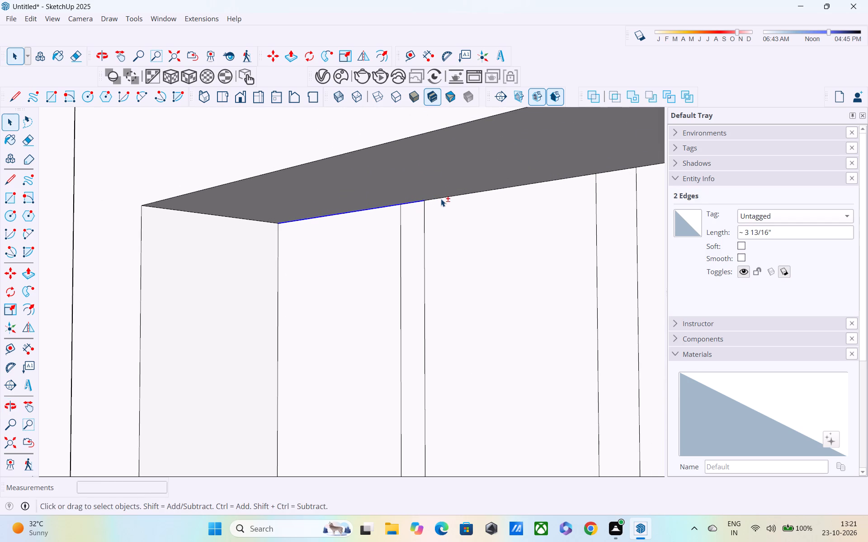
{"action": "left_click", "coordinate": [441, 199], "text": "shift"}
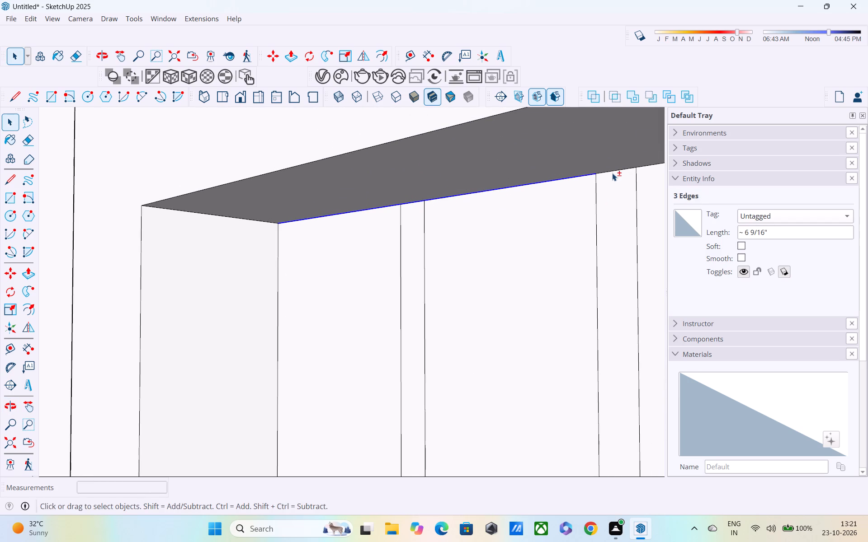
{"action": "left_click", "coordinate": [613, 171], "text": "shift"}
{"action": "middle_click_drag", "start_coordinate": [613, 171], "coordinate": [444, 187], "text": "shift"}
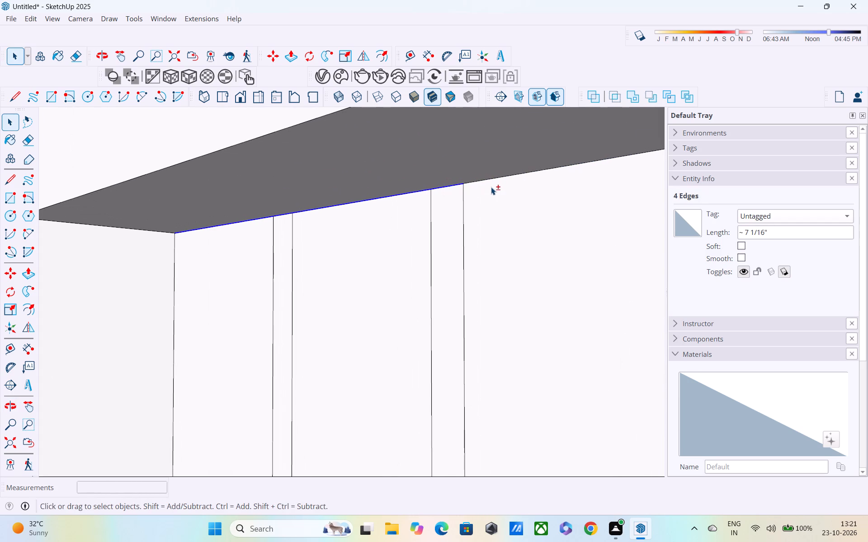
{"action": "left_click", "coordinate": [499, 178], "text": "shift"}
{"action": "scroll", "coordinate": [592, 178], "scroll_direction": "down", "scroll_amount": 2, "text": "shift"}
{"action": "middle_click_drag", "start_coordinate": [583, 187], "coordinate": [602, 159]}
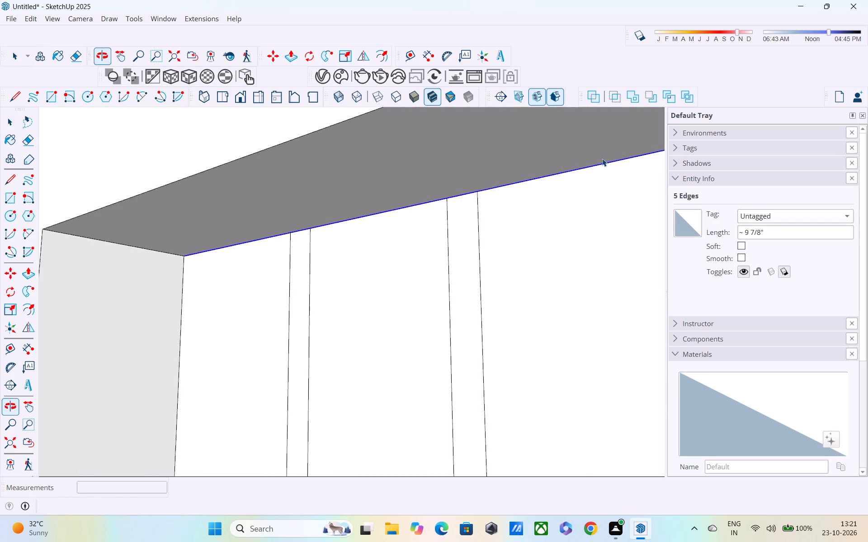
{"action": "scroll", "coordinate": [603, 166], "scroll_direction": "down", "scroll_amount": 4}
{"action": "middle_click_drag", "start_coordinate": [603, 188], "coordinate": [438, 191]}
{"action": "scroll", "coordinate": [440, 189], "scroll_direction": "down", "scroll_amount": 5}
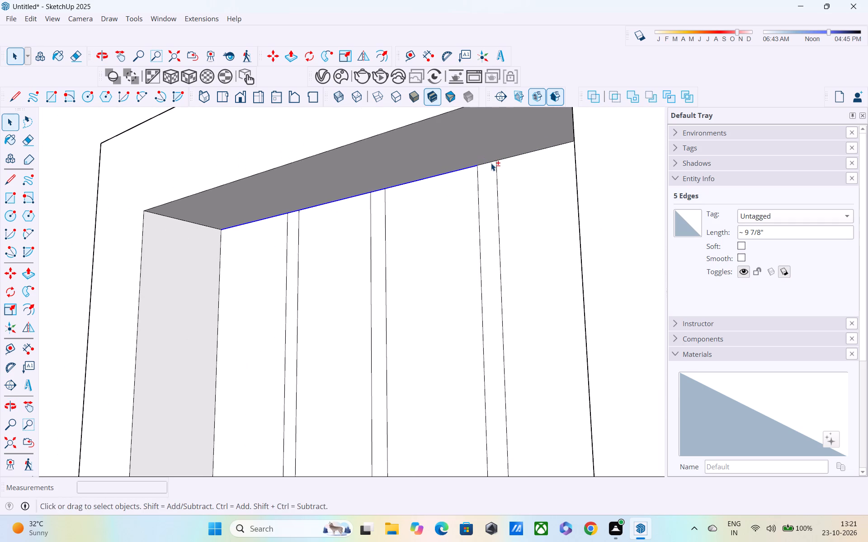
{"action": "left_click", "coordinate": [490, 162], "text": "shift"}
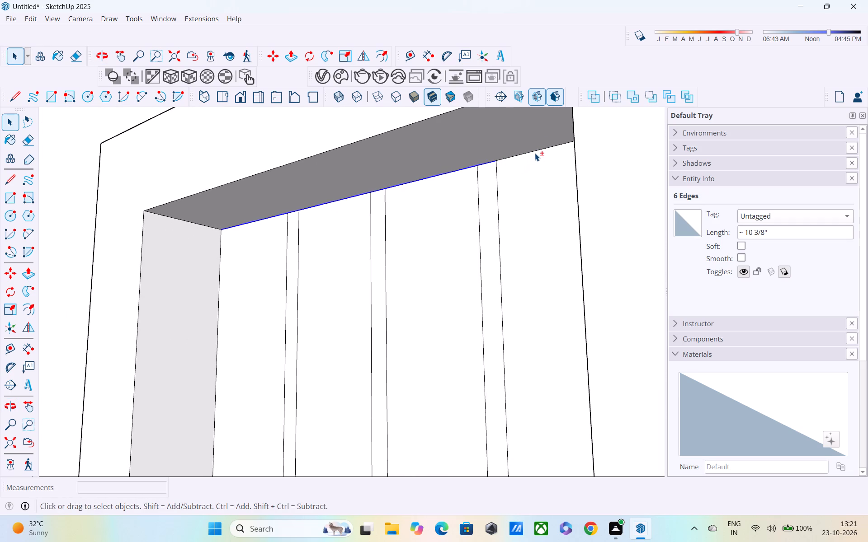
{"action": "left_click", "coordinate": [535, 150], "text": "shift"}
{"action": "key", "text": "m"}
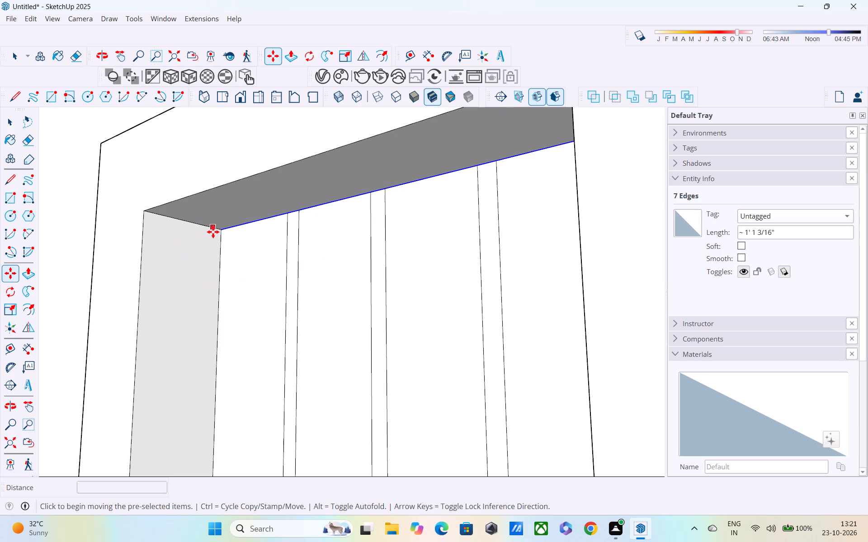
{"action": "left_click", "coordinate": [219, 230]}
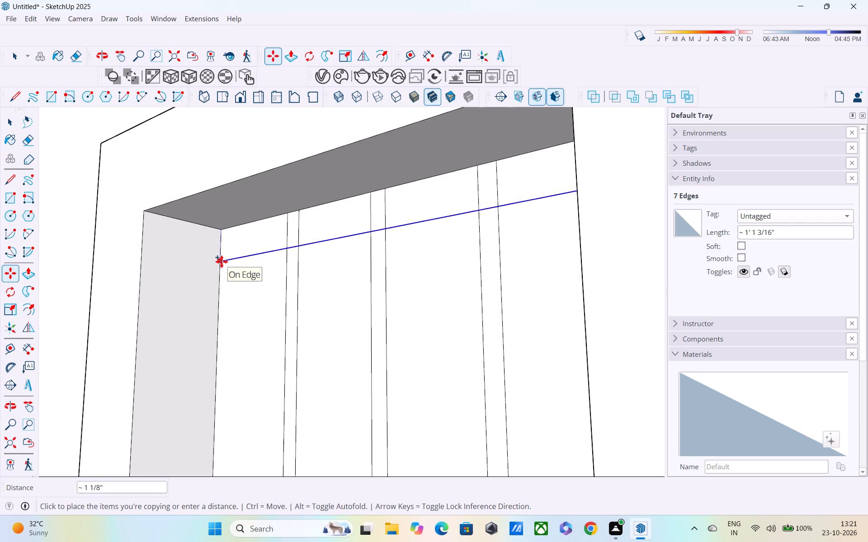
{"action": "left_click", "coordinate": [222, 262]}
Copy the new horizontal line 0.5" downward to outline a thin crossbar near the top of the opening.
{"action": "middle_click_drag", "start_coordinate": [465, 436], "coordinate": [593, 486]}
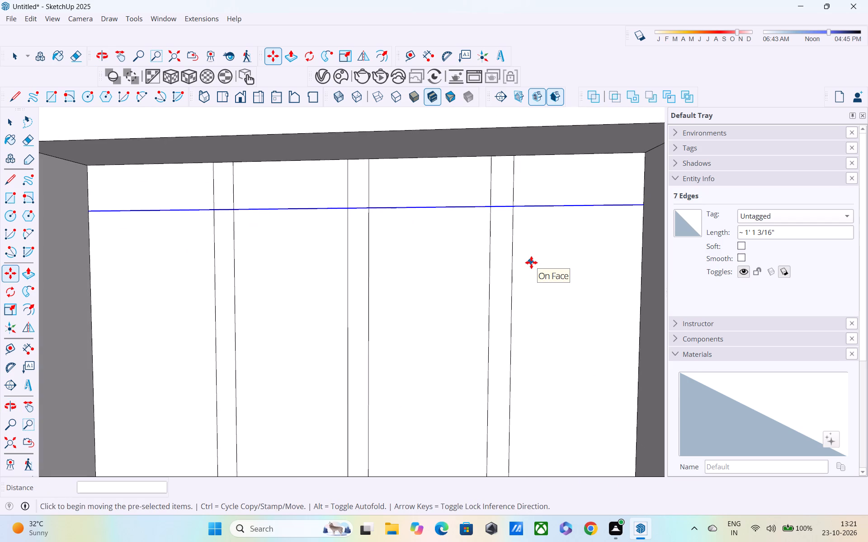
{"action": "left_click", "coordinate": [643, 204]}
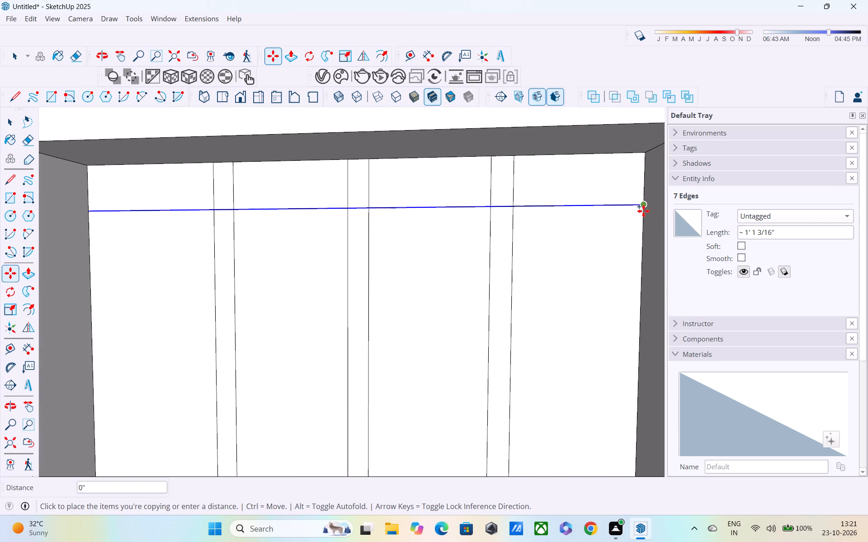
{"action": "type", "text": "0.5\""}
{"action": "key", "text": "Return"}
Move all 14 segments of both crossbar lines up about 1 1/8" so the upper line meets the opening's rear top edge.
{"action": "scroll", "coordinate": [631, 193], "scroll_direction": "down", "scroll_amount": 3}
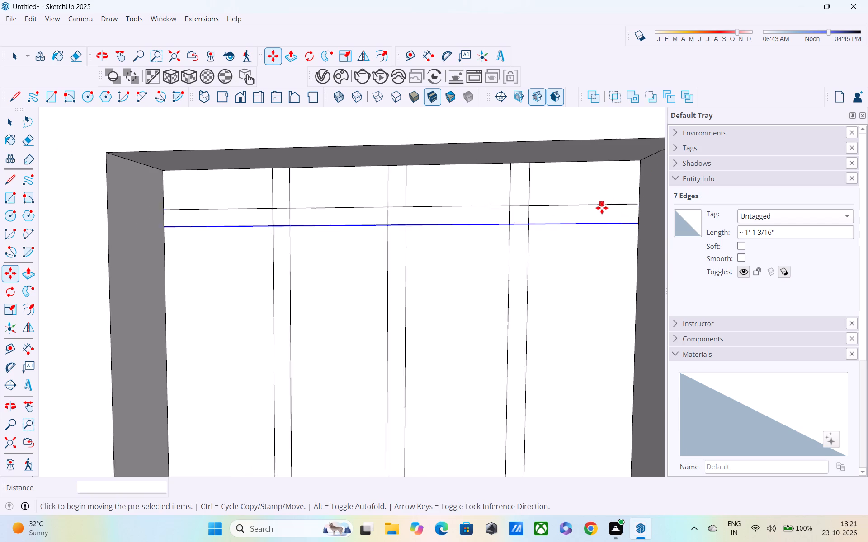
{"action": "scroll", "coordinate": [602, 208], "scroll_direction": "down", "scroll_amount": 1}
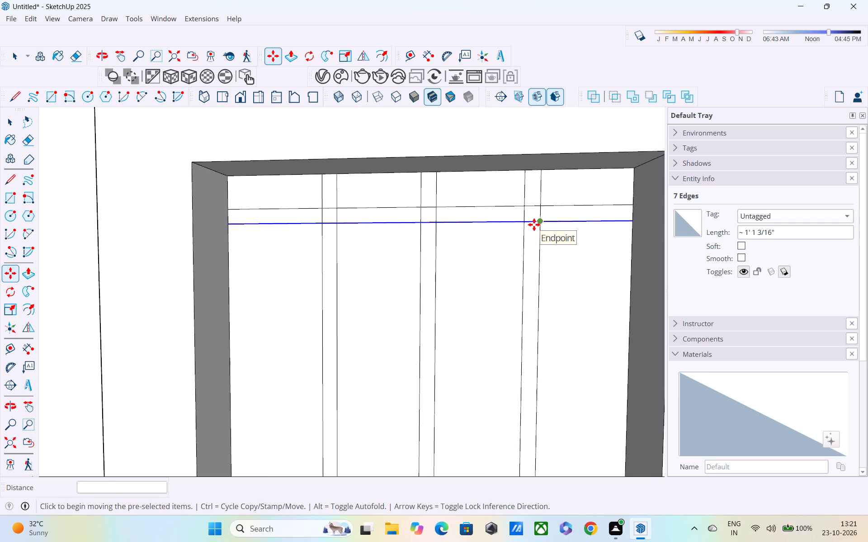
{"action": "key", "text": "space"}
{"action": "left_click", "coordinate": [513, 206]}
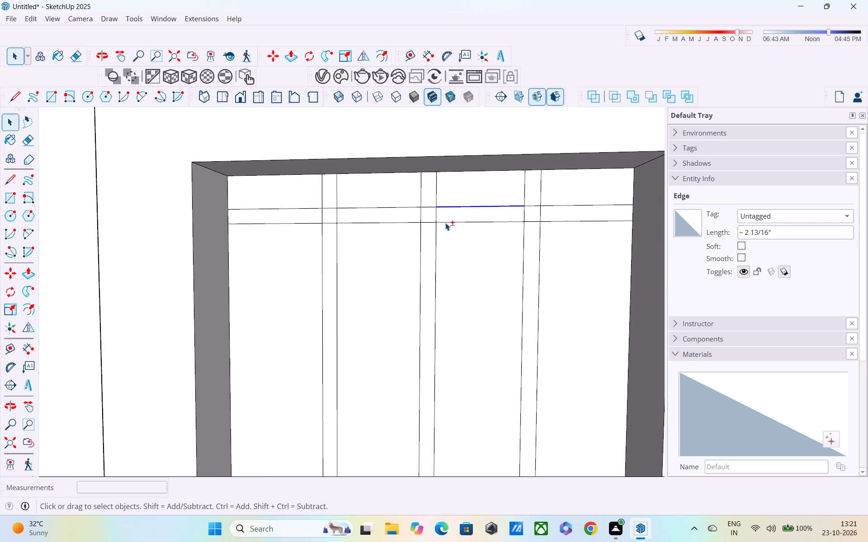
{"action": "left_click", "coordinate": [386, 209]}
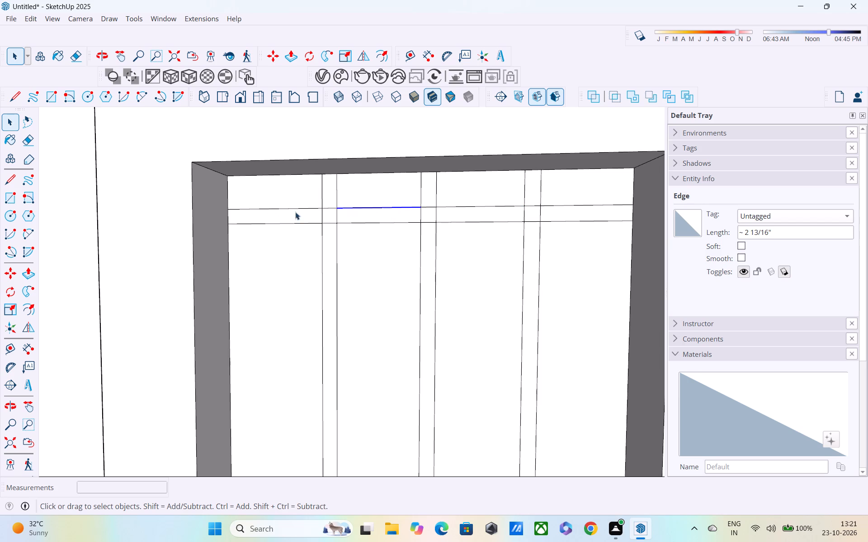
{"action": "left_click", "coordinate": [269, 206], "text": "shift"}
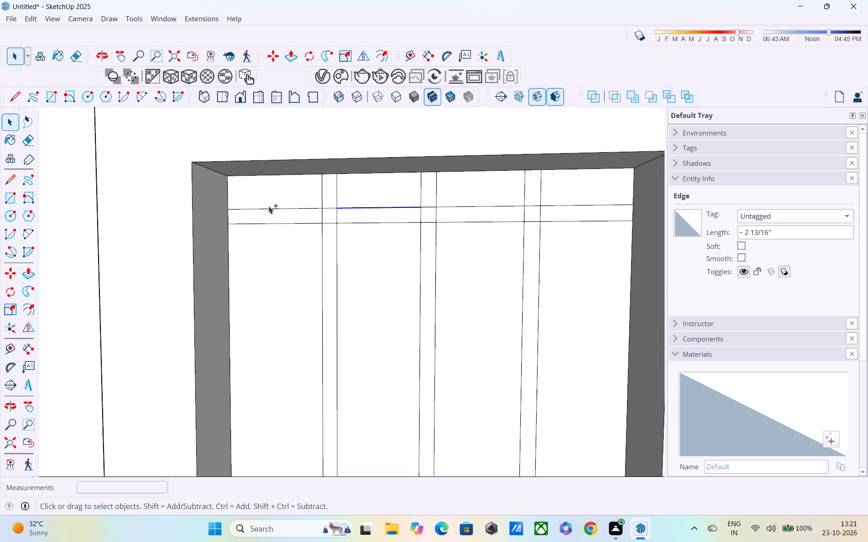
{"action": "left_click", "coordinate": [269, 210], "text": "shift"}
{"action": "left_click", "coordinate": [275, 224], "text": "shift"}
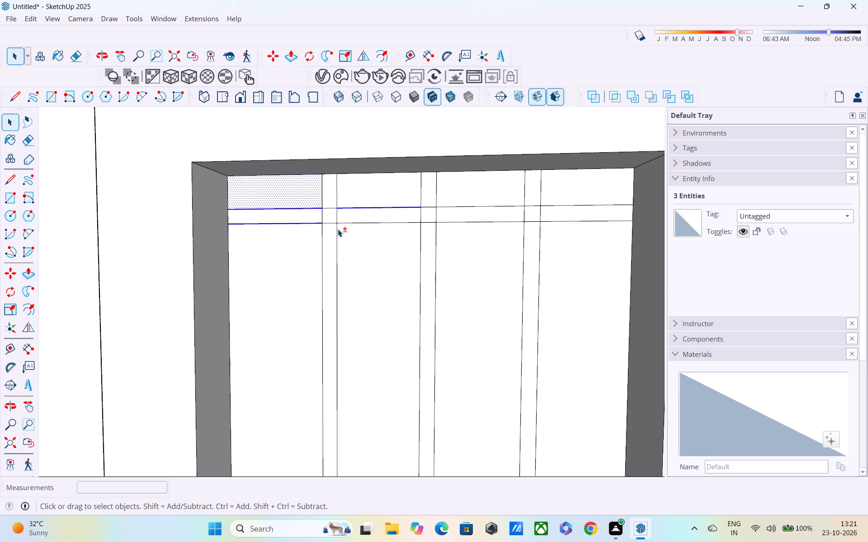
{"action": "left_click", "coordinate": [351, 224], "text": "shift"}
{"action": "left_click", "coordinate": [465, 205], "text": "shift"}
{"action": "left_click", "coordinate": [468, 211], "text": "shift"}
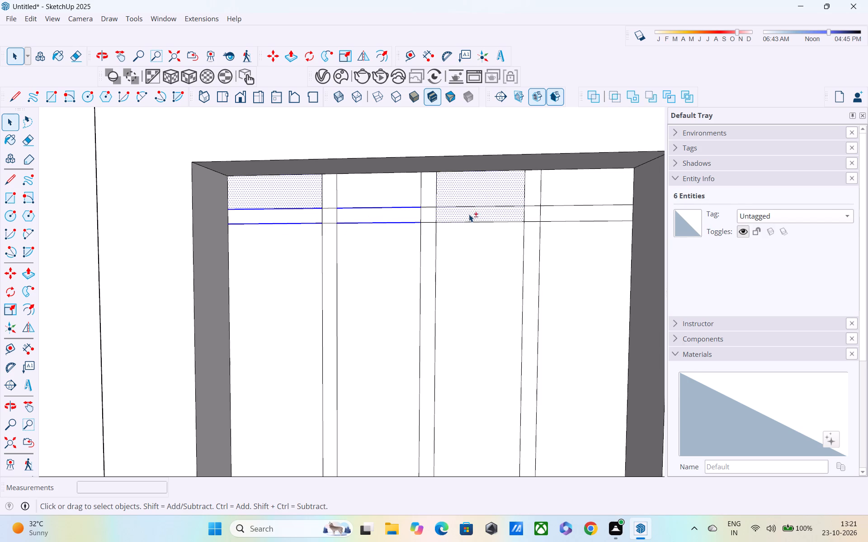
{"action": "left_click", "coordinate": [499, 190], "text": "shift"}
{"action": "left_click", "coordinate": [498, 218], "text": "shift"}
{"action": "scroll", "coordinate": [497, 207], "scroll_direction": "up", "scroll_amount": 4, "text": "shift"}
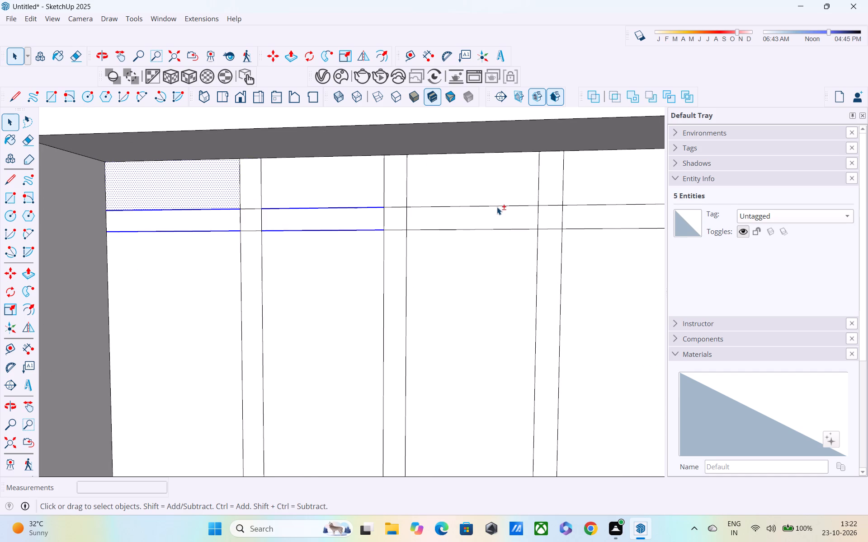
{"action": "left_click", "coordinate": [496, 206], "text": "shift"}
{"action": "left_click", "coordinate": [487, 230], "text": "shift"}
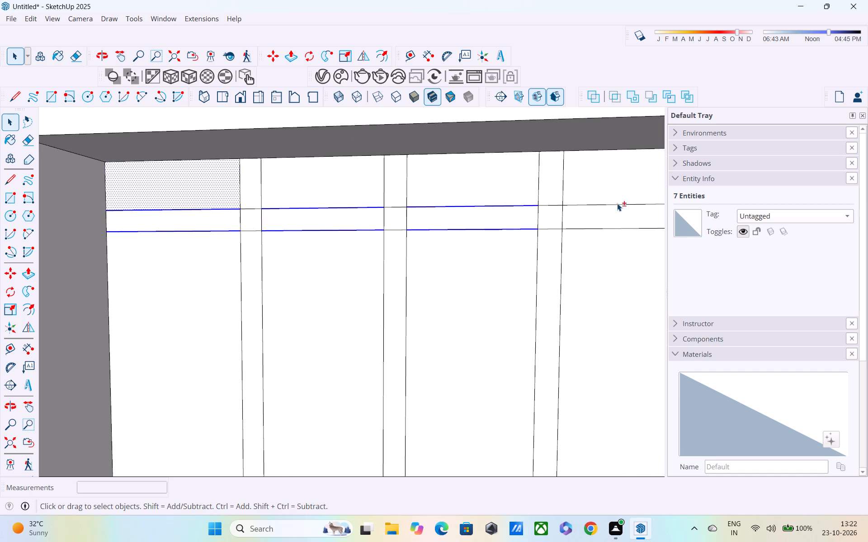
{"action": "left_click", "coordinate": [617, 203], "text": "shift"}
{"action": "left_click", "coordinate": [613, 234], "text": "shift"}
{"action": "left_click", "coordinate": [613, 230], "text": "shift"}
{"action": "left_click", "coordinate": [609, 206], "text": "shift"}
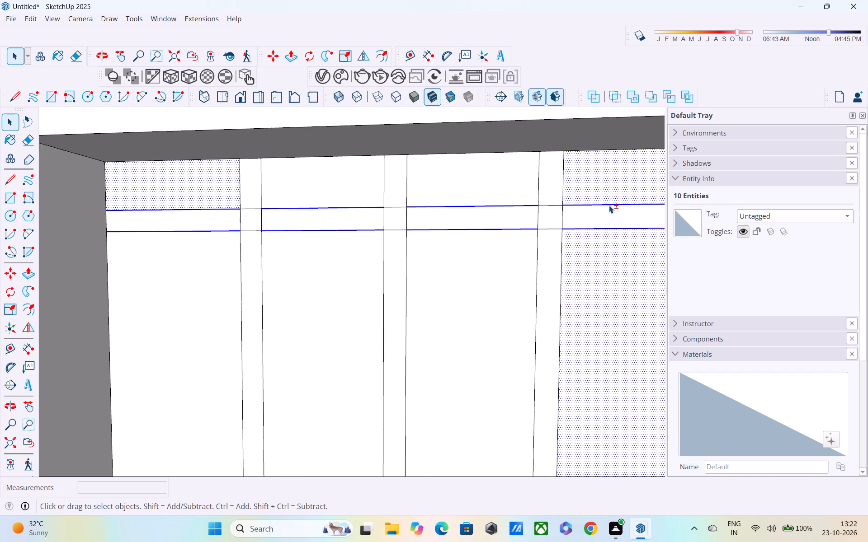
{"action": "left_click", "coordinate": [608, 181], "text": "shift"}
{"action": "left_click", "coordinate": [606, 259], "text": "shift"}
{"action": "scroll", "coordinate": [478, 216], "scroll_direction": "up", "scroll_amount": 3, "text": "shift"}
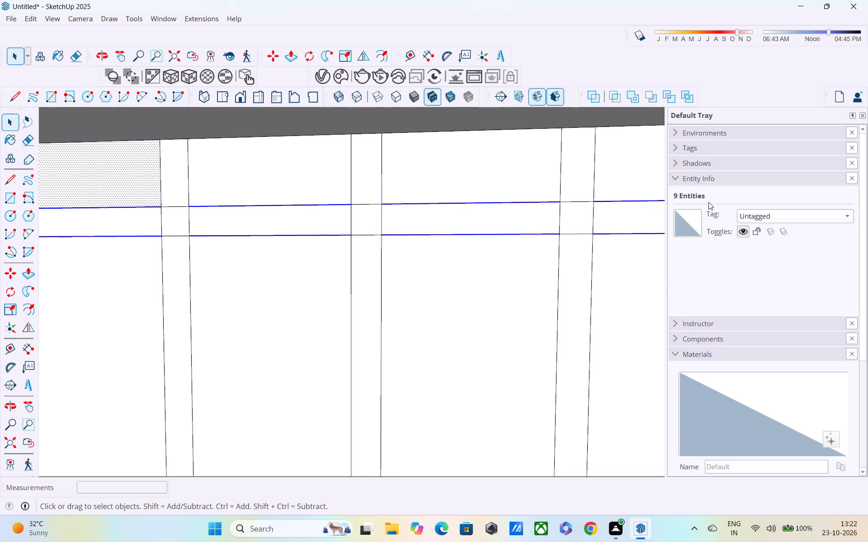
{"action": "scroll", "coordinate": [678, 202], "scroll_direction": "up", "scroll_amount": 2, "text": "shift"}
{"action": "left_click", "coordinate": [583, 201], "text": "shift"}
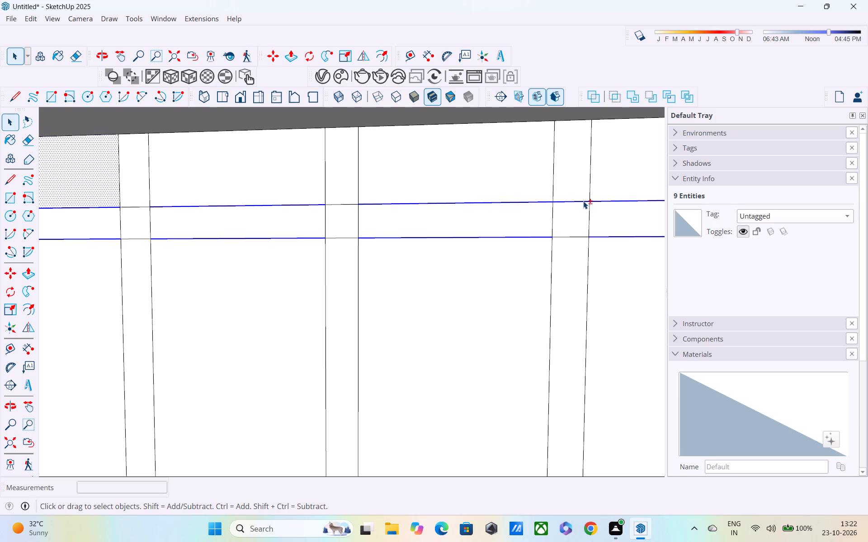
{"action": "left_click", "coordinate": [578, 239], "text": "shift"}
{"action": "double_click", "coordinate": [571, 237], "text": "shift"}
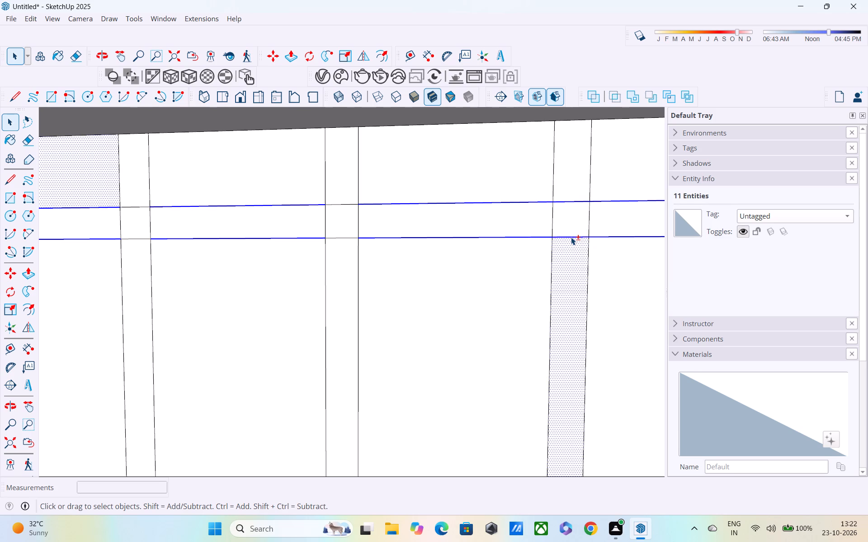
{"action": "left_click", "coordinate": [571, 258], "text": "shift"}
{"action": "left_click", "coordinate": [563, 219], "text": "shift"}
{"action": "middle_click_drag", "start_coordinate": [648, 246], "coordinate": [859, 258], "text": "shift"}
{"action": "scroll", "coordinate": [543, 203], "scroll_direction": "up", "scroll_amount": 2, "text": "shift"}
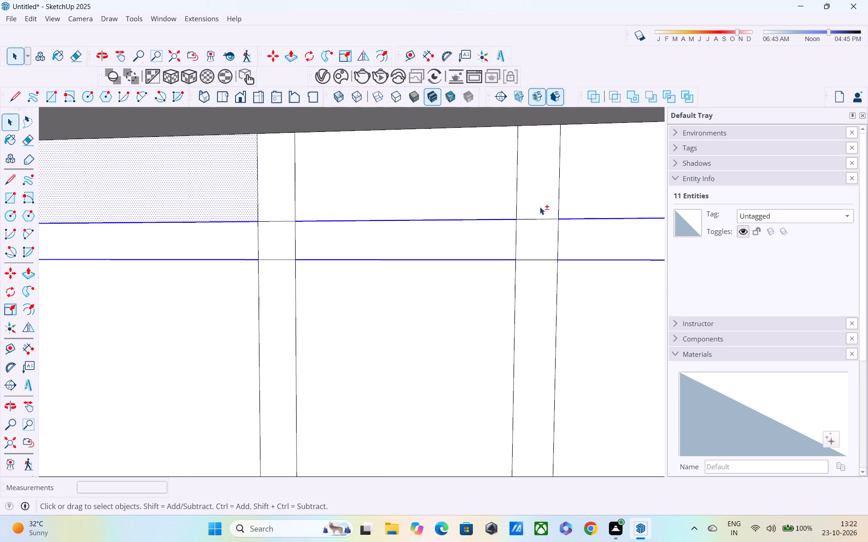
{"action": "scroll", "coordinate": [540, 207], "scroll_direction": "up", "scroll_amount": 1, "text": "shift"}
{"action": "left_click", "coordinate": [529, 222], "text": "shift"}
{"action": "left_click", "coordinate": [531, 268], "text": "shift"}
{"action": "middle_click_drag", "start_coordinate": [527, 268], "coordinate": [580, 271], "text": "shift"}
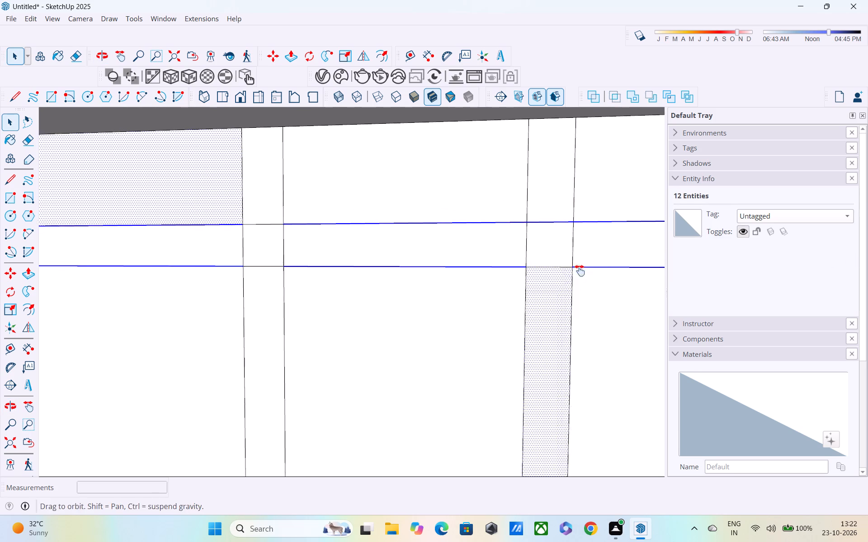
{"action": "middle_click_drag", "start_coordinate": [580, 271], "coordinate": [609, 271], "text": "shift"}
{"action": "left_click", "coordinate": [604, 280], "text": "shift"}
{"action": "scroll", "coordinate": [608, 271], "scroll_direction": "up", "scroll_amount": 2, "text": "shift"}
{"action": "left_click", "coordinate": [609, 268], "text": "shift"}
{"action": "scroll", "coordinate": [483, 275], "scroll_direction": "down", "scroll_amount": 3, "text": "shift"}
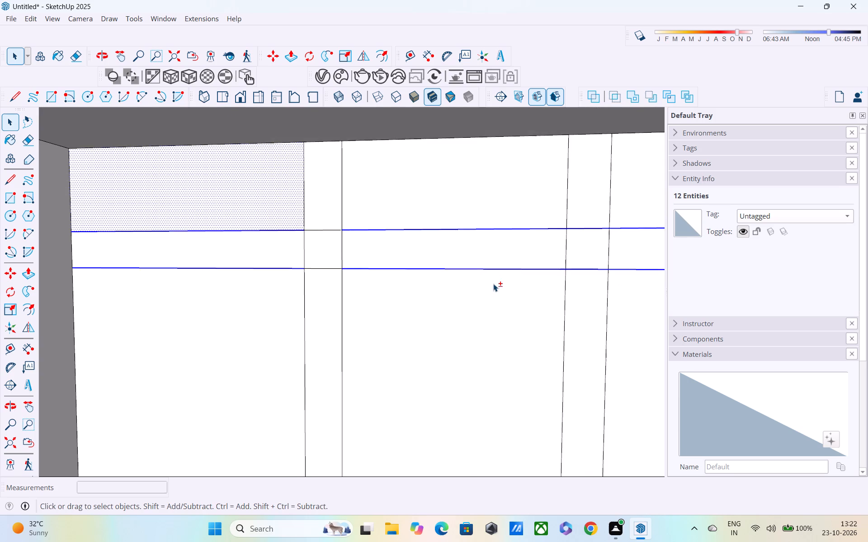
{"action": "middle_click_drag", "start_coordinate": [392, 282], "coordinate": [566, 315], "text": "shift"}
{"action": "scroll", "coordinate": [480, 274], "scroll_direction": "up", "scroll_amount": 3, "text": "shift"}
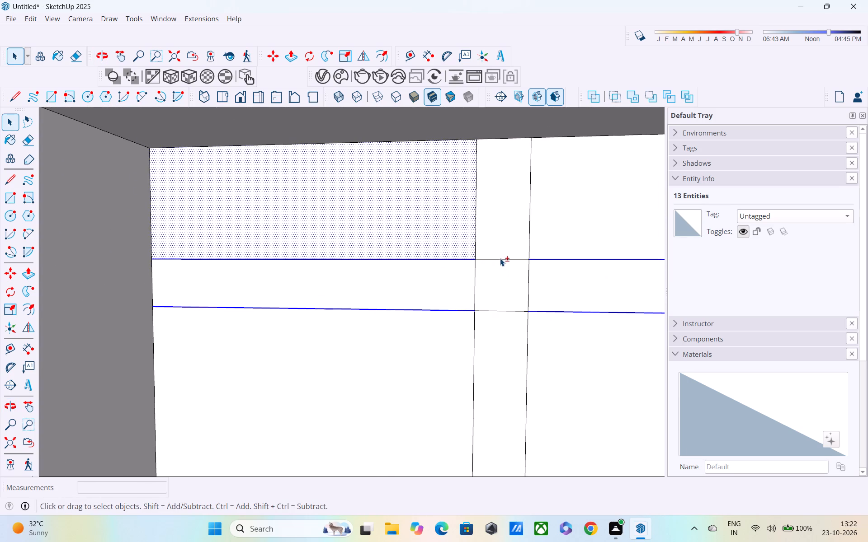
{"action": "left_click", "coordinate": [501, 259], "text": "shift"}
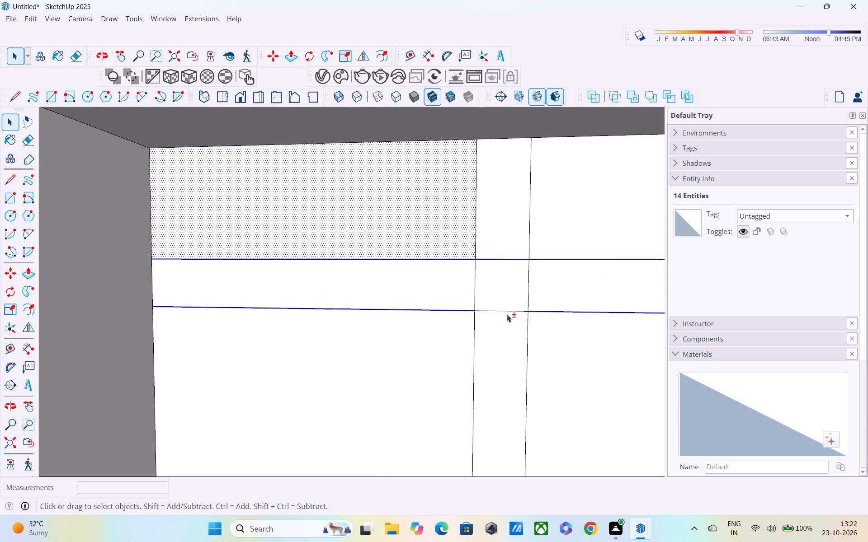
{"action": "left_click", "coordinate": [508, 312], "text": "shift"}
{"action": "left_click", "coordinate": [419, 214], "text": "shift"}
{"action": "scroll", "coordinate": [514, 370], "scroll_direction": "down", "scroll_amount": 4}
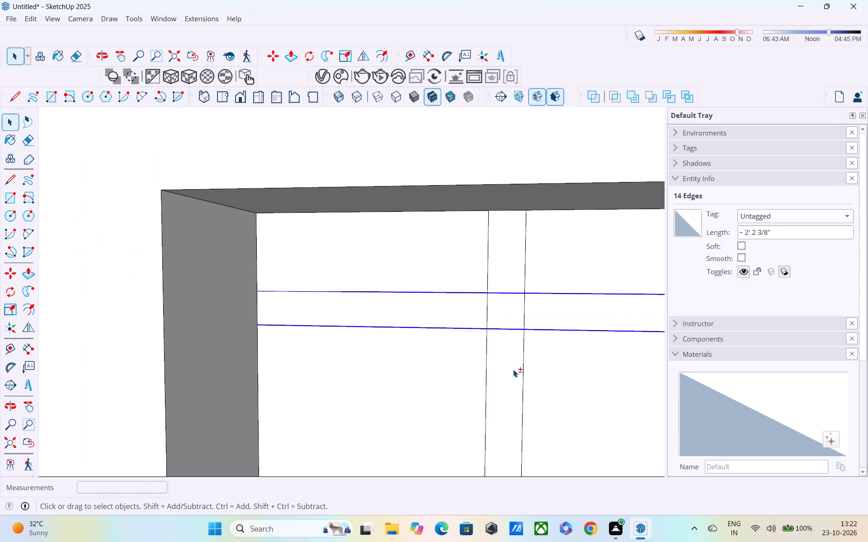
{"action": "middle_click_drag", "start_coordinate": [499, 360], "coordinate": [197, 304], "text": "shift"}
{"action": "scroll", "coordinate": [194, 304], "scroll_direction": "up", "scroll_amount": 1, "text": "shift"}
{"action": "key", "text": "m"}
{"action": "scroll", "coordinate": [302, 285], "scroll_direction": "down", "scroll_amount": 1}
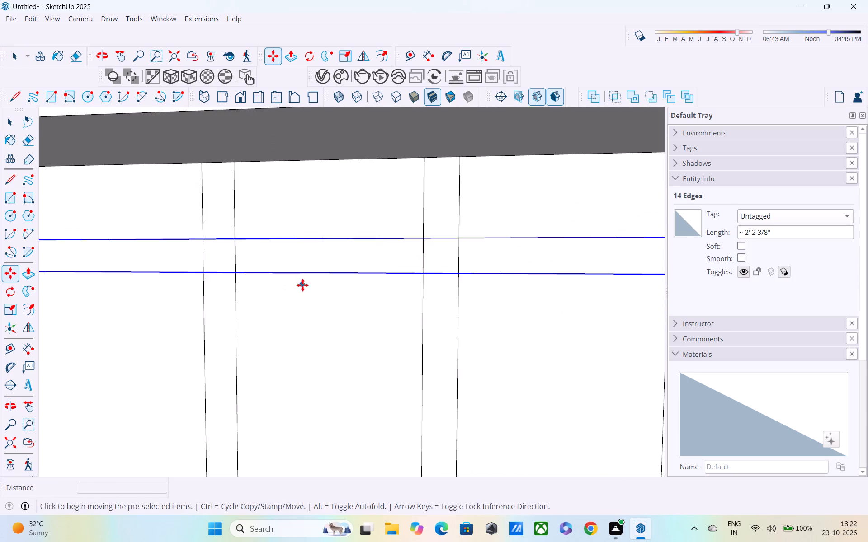
{"action": "scroll", "coordinate": [302, 285], "scroll_direction": "down", "scroll_amount": 2}
{"action": "middle_click_drag", "start_coordinate": [319, 291], "coordinate": [49, 337], "text": "shift"}
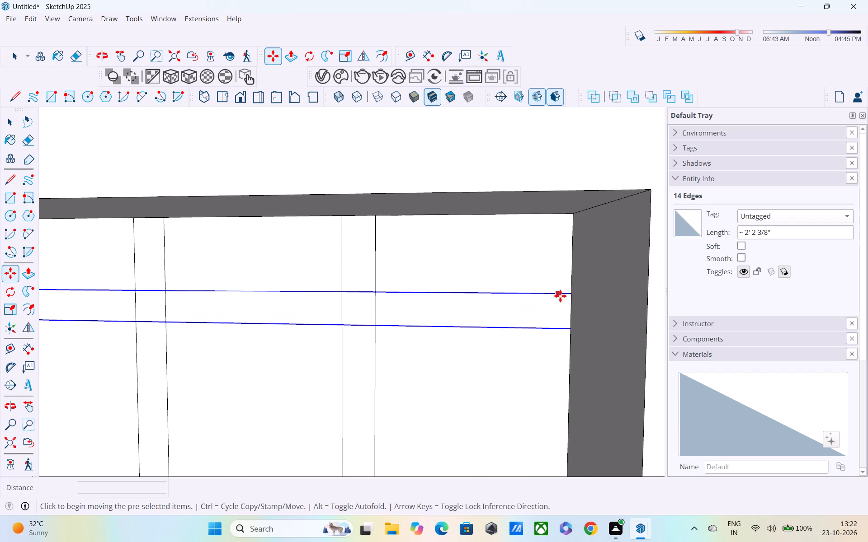
{"action": "left_click", "coordinate": [571, 294]}
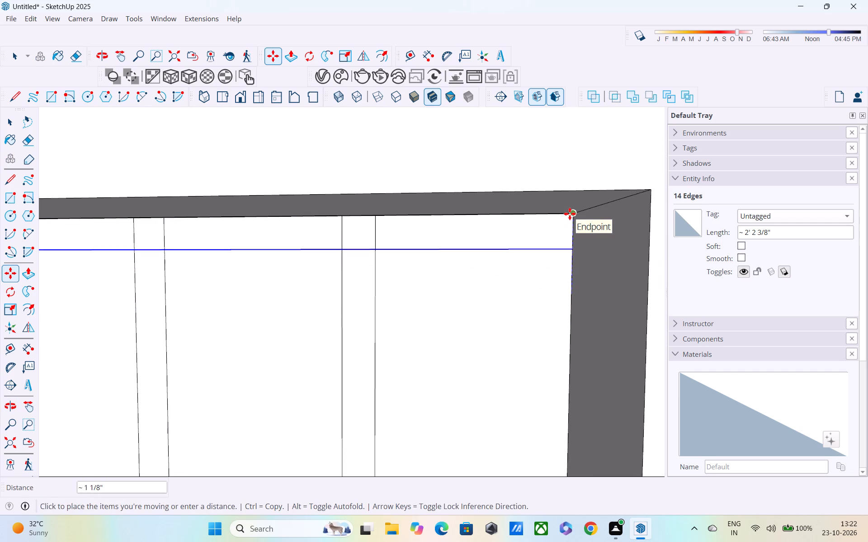
{"action": "left_click", "coordinate": [570, 214]}
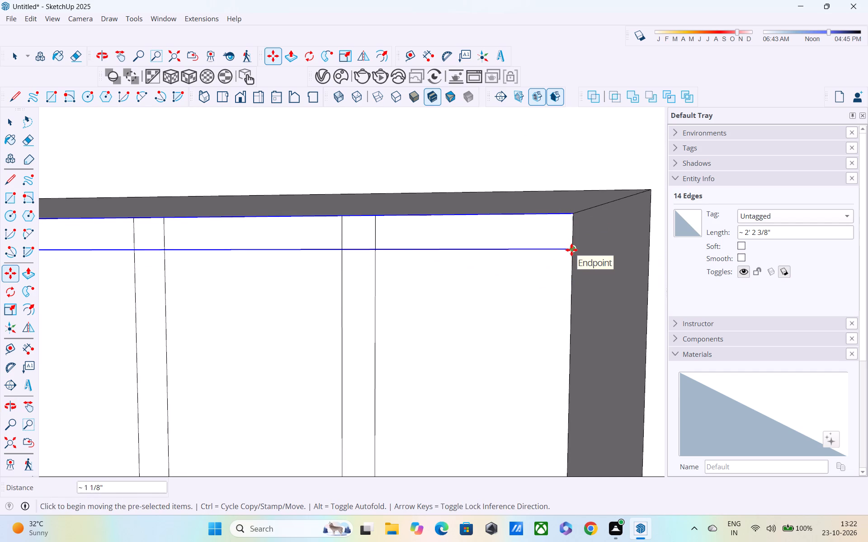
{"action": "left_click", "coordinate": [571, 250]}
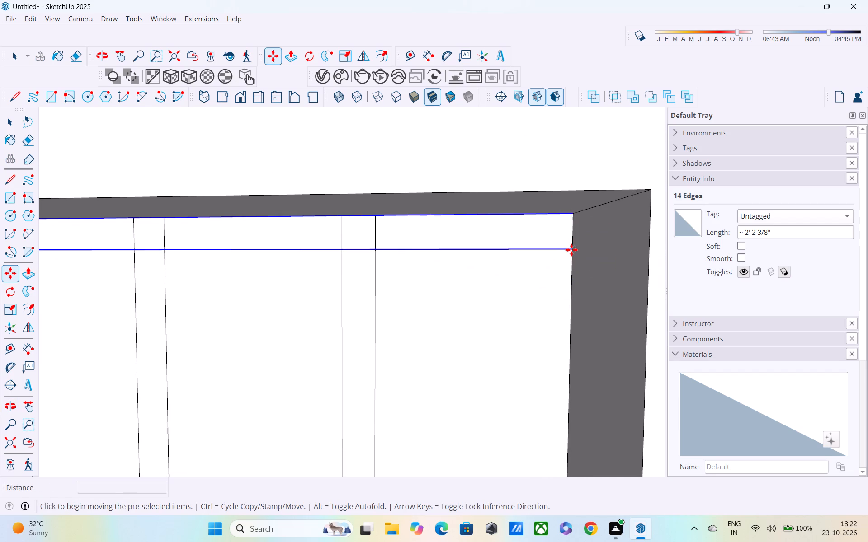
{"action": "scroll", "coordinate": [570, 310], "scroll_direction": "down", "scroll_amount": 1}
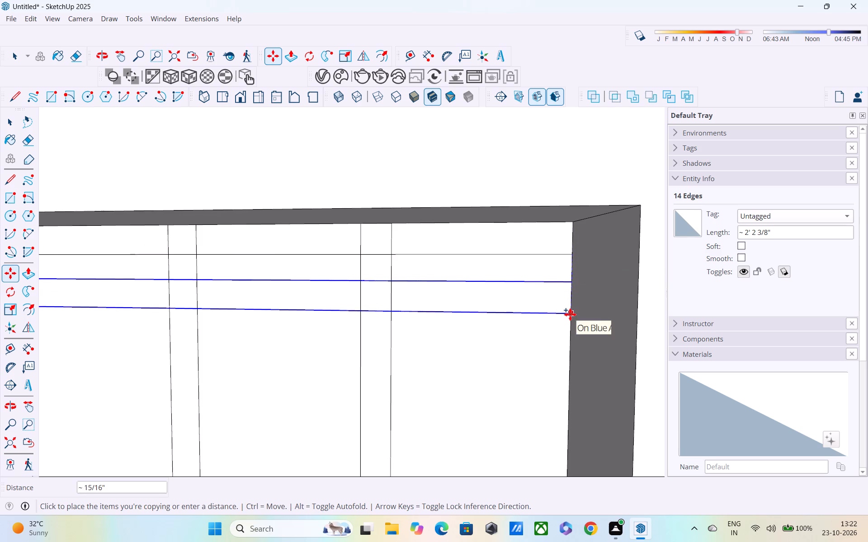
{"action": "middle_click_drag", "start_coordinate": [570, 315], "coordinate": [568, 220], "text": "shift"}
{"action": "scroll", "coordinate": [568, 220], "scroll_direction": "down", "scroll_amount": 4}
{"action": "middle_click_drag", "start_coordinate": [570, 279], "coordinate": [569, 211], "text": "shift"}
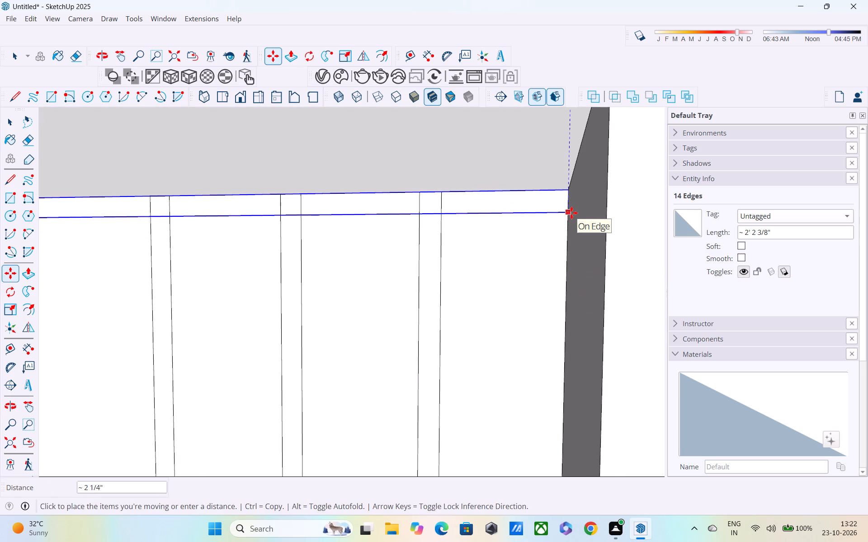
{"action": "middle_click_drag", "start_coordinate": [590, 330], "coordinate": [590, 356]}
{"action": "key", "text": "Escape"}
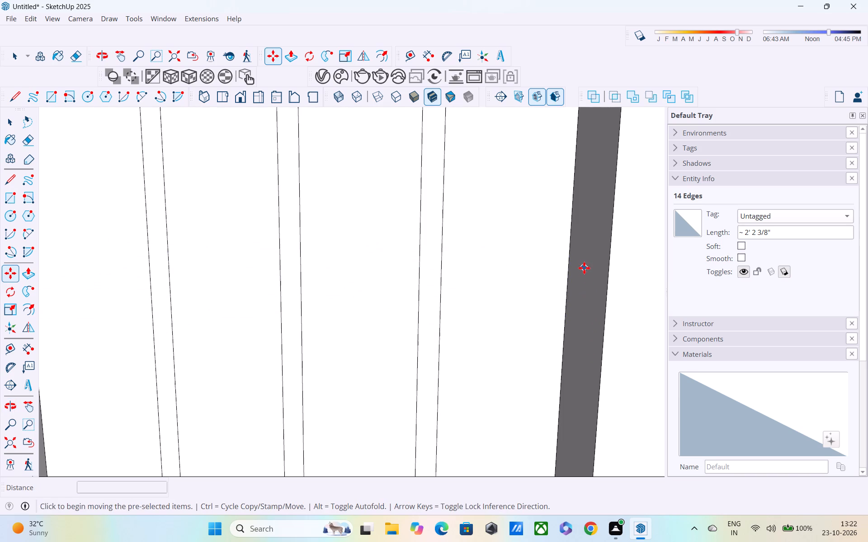
Copy the pair of horizontal crossbar lines about 1 11/16" down the opening from its top edge.
{"action": "scroll", "coordinate": [577, 266], "scroll_direction": "down", "scroll_amount": 2}
{"action": "middle_click_drag", "start_coordinate": [510, 285], "coordinate": [509, 377], "text": "shift"}
{"action": "middle_click_drag", "start_coordinate": [545, 264], "coordinate": [549, 204]}
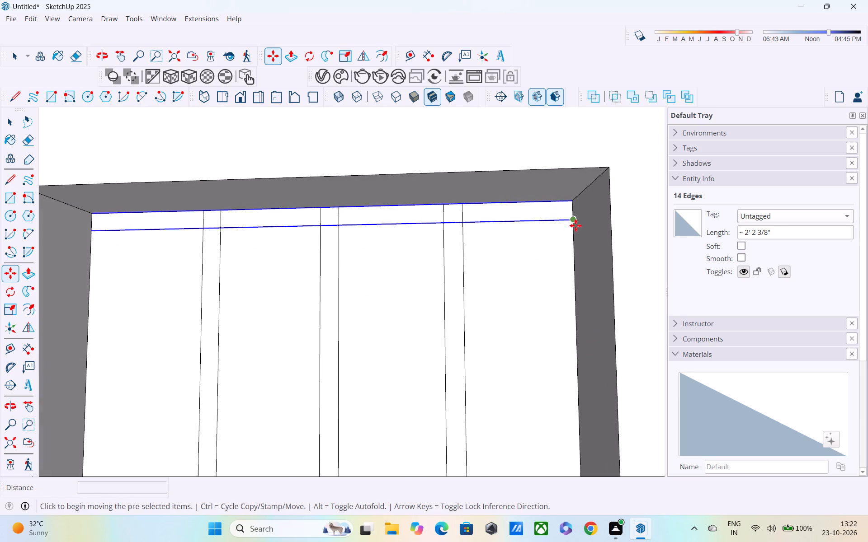
{"action": "left_click", "coordinate": [574, 220]}
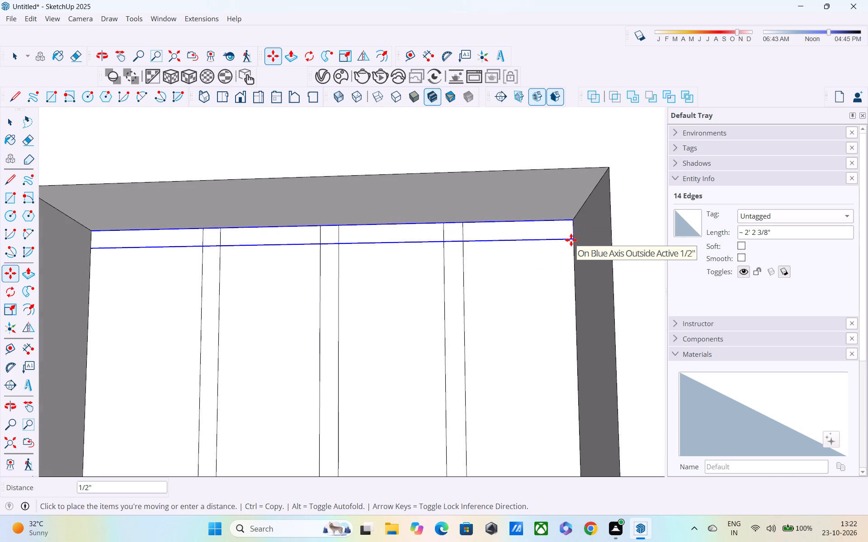
{"action": "left_click", "coordinate": [572, 284]}
Copy the pair of horizontal crossbar lines about 4' 10 7/16" down the opening, to just above its bottom edge.
{"action": "left_click", "coordinate": [575, 284]}
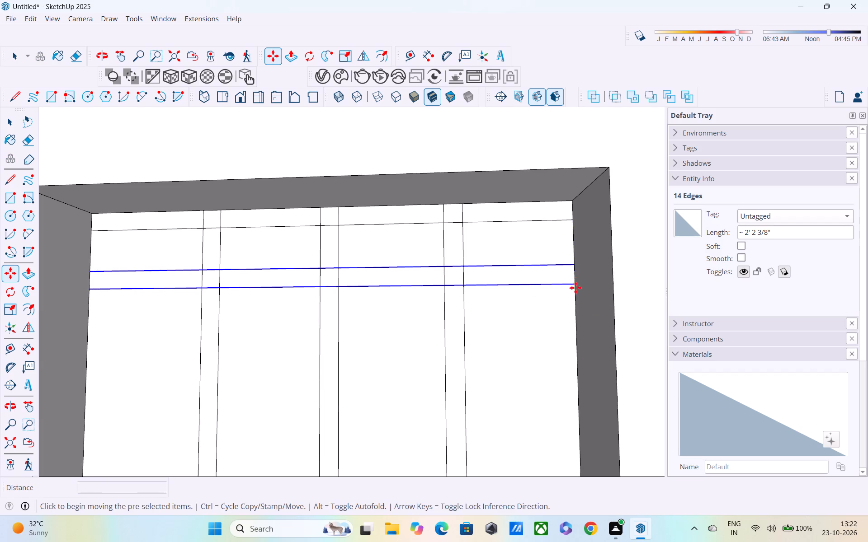
{"action": "middle_click_drag", "start_coordinate": [569, 376], "coordinate": [567, 302]}
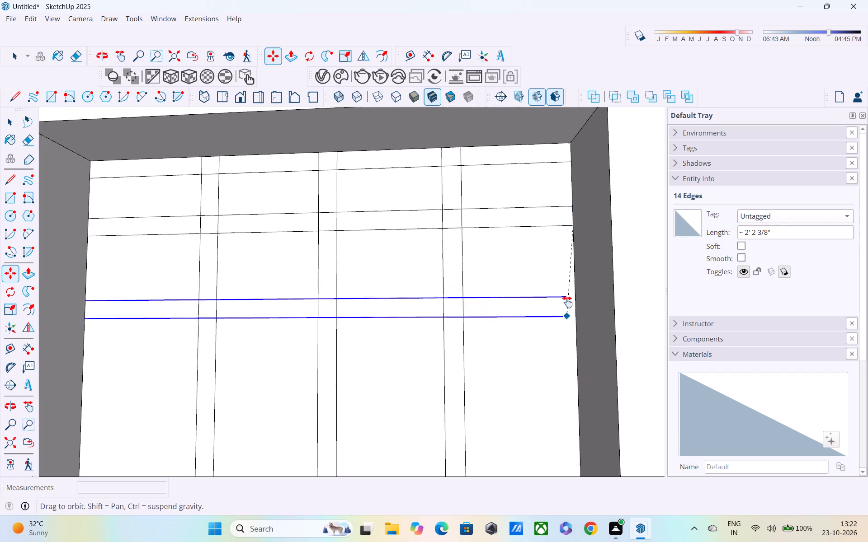
{"action": "middle_click_drag", "start_coordinate": [567, 302], "coordinate": [567, 204]}
{"action": "scroll", "coordinate": [567, 213], "scroll_direction": "down", "scroll_amount": 4}
{"action": "middle_click_drag", "start_coordinate": [570, 280], "coordinate": [574, 102], "text": "shift"}
{"action": "scroll", "coordinate": [574, 101], "scroll_direction": "up", "scroll_amount": 1}
{"action": "scroll", "coordinate": [574, 143], "scroll_direction": "down", "scroll_amount": 3}
{"action": "middle_click_drag", "start_coordinate": [571, 255], "coordinate": [571, 119], "text": "shift"}
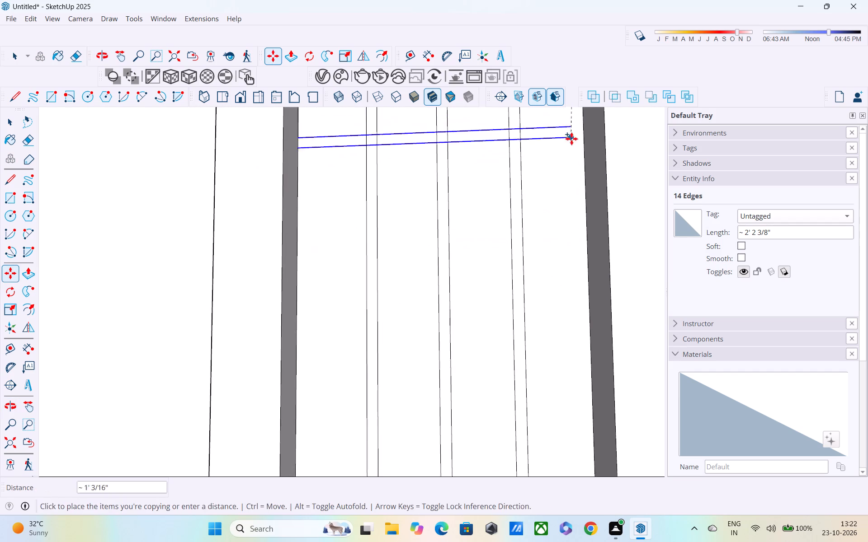
{"action": "scroll", "coordinate": [571, 149], "scroll_direction": "down", "scroll_amount": 3}
{"action": "middle_click_drag", "start_coordinate": [574, 243], "coordinate": [574, 84], "text": "shift"}
{"action": "middle_click_drag", "start_coordinate": [583, 233], "coordinate": [574, 81]}
{"action": "scroll", "coordinate": [574, 128], "scroll_direction": "down", "scroll_amount": 4}
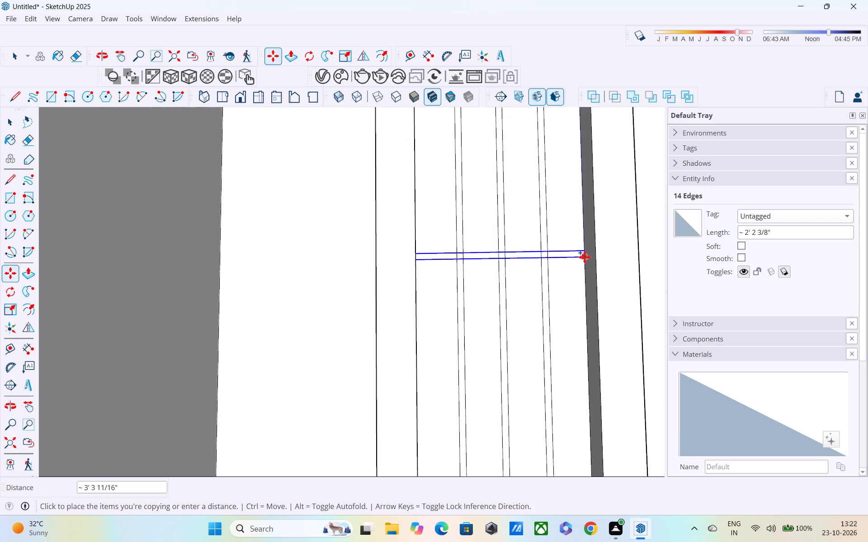
{"action": "scroll", "coordinate": [585, 259], "scroll_direction": "down", "scroll_amount": 4}
{"action": "middle_click_drag", "start_coordinate": [585, 258], "coordinate": [560, 162], "text": "shift"}
{"action": "middle_click_drag", "start_coordinate": [564, 211], "coordinate": [552, 290]}
{"action": "scroll", "coordinate": [541, 317], "scroll_direction": "up", "scroll_amount": 4}
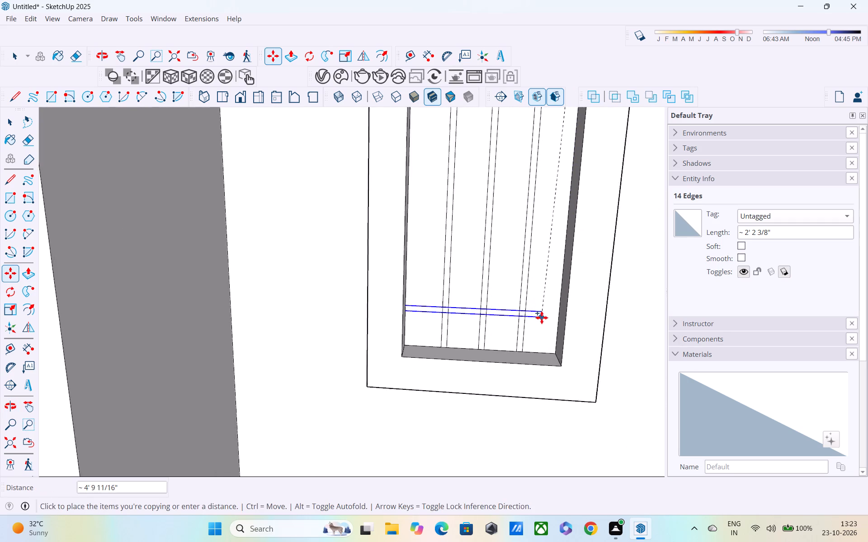
{"action": "scroll", "coordinate": [554, 328], "scroll_direction": "up", "scroll_amount": 4}
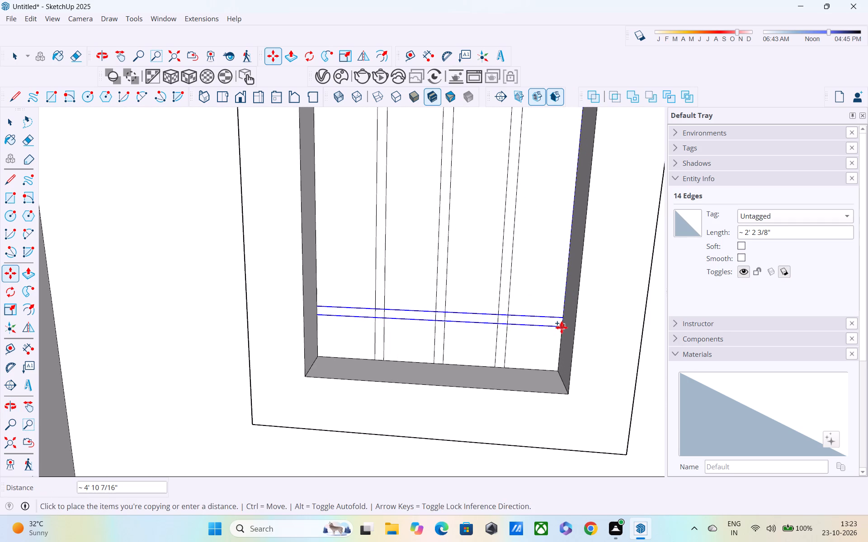
{"action": "left_click", "coordinate": [561, 327]}
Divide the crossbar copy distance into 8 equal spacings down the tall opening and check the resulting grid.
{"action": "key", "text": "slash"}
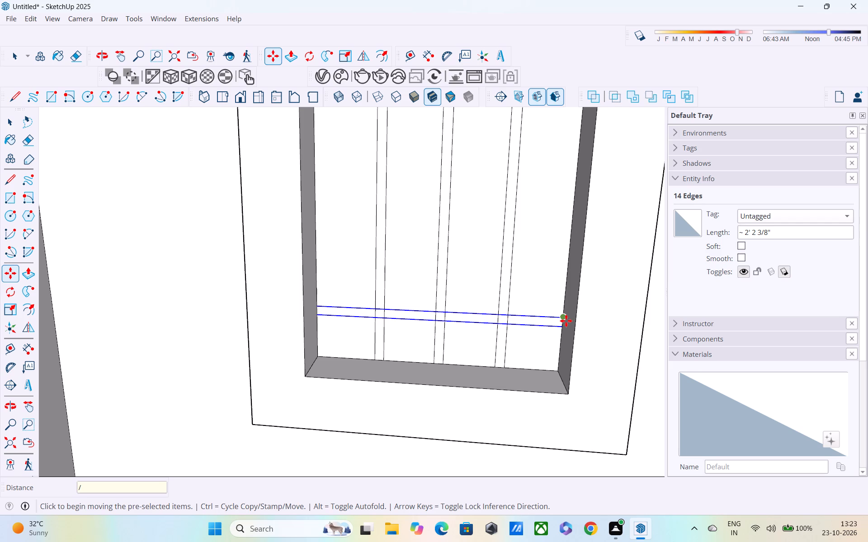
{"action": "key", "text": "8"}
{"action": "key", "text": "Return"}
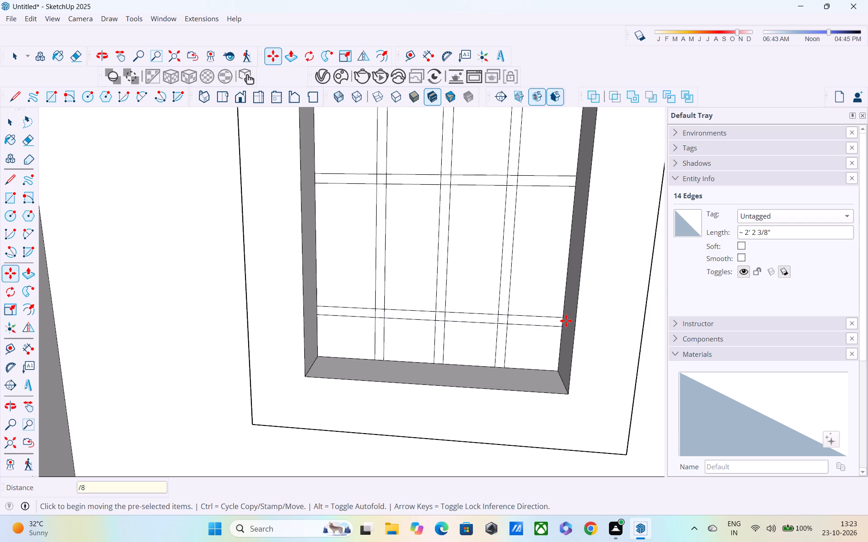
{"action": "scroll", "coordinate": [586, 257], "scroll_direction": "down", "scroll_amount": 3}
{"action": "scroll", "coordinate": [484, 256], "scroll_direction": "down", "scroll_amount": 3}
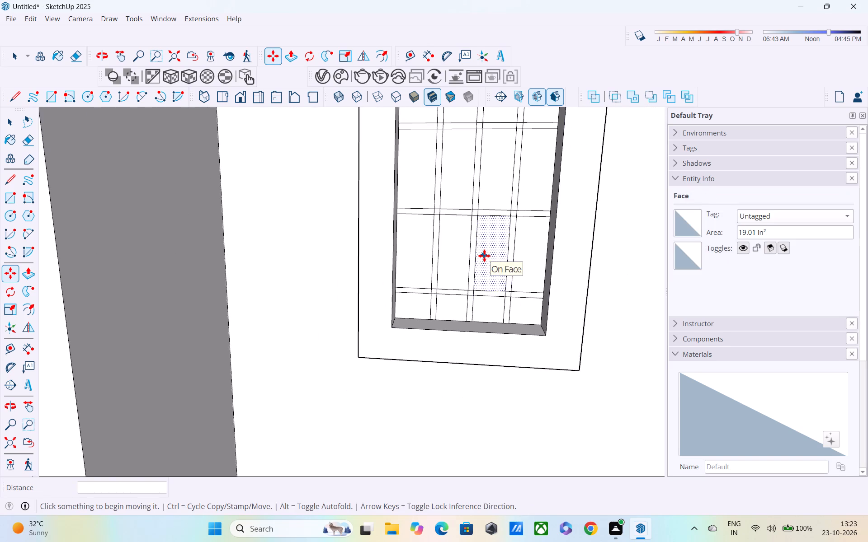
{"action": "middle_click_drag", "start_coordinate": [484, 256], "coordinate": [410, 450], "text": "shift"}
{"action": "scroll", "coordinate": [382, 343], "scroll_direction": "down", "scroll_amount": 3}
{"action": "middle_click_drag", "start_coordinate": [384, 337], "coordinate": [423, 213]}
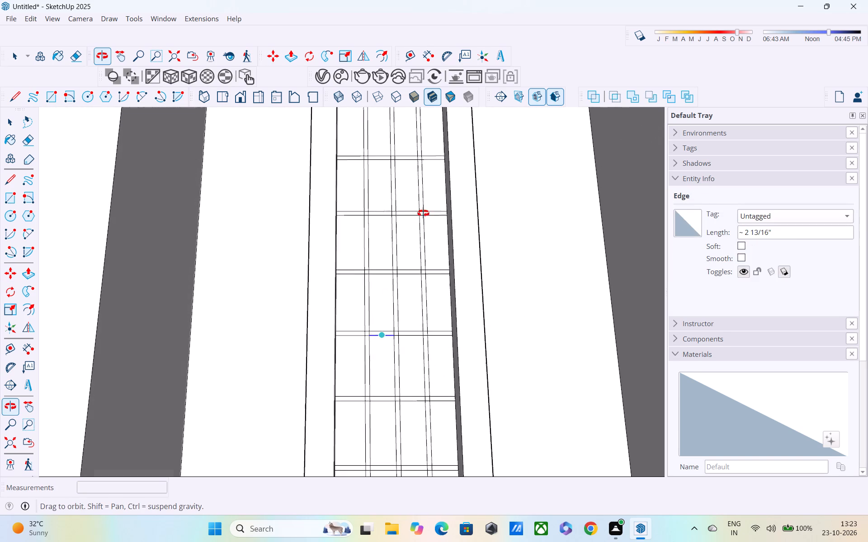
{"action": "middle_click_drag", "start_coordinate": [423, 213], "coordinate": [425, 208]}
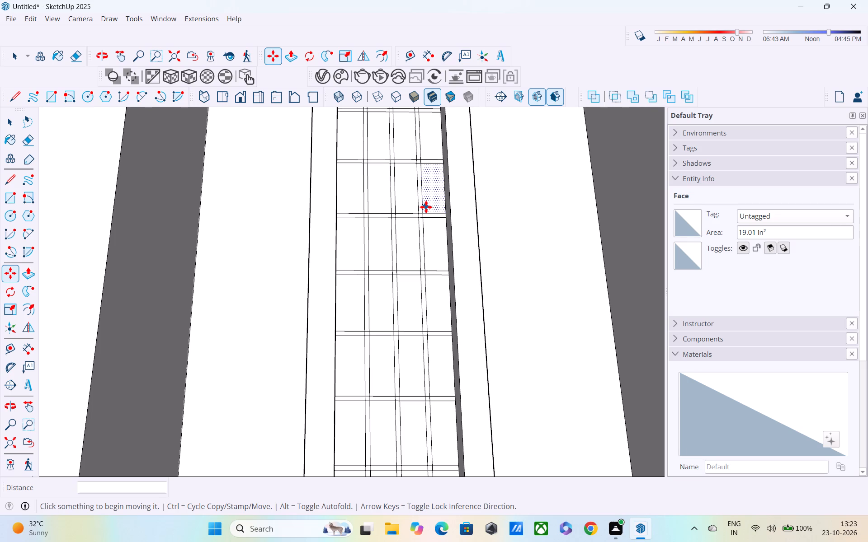
Divide the crossbar copy distance into 10 equal spacings down the tall opening.
{"action": "type", "text": "/10"}
{"action": "key", "text": "Return"}
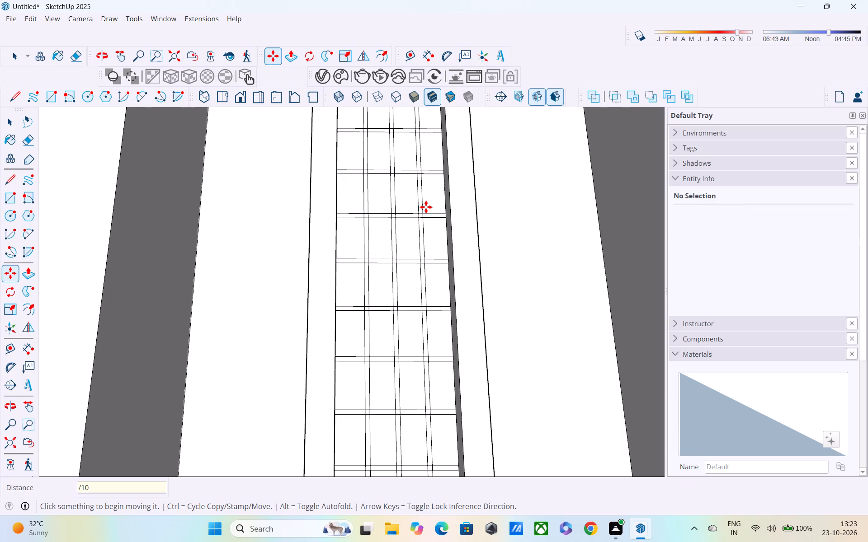
Examine the grid of vertical and horizontal bars in the tall opening up close and from several angles.
{"action": "scroll", "coordinate": [423, 203], "scroll_direction": "up", "scroll_amount": 1}
{"action": "middle_click_drag", "start_coordinate": [420, 219], "coordinate": [353, 285]}
{"action": "scroll", "coordinate": [351, 283], "scroll_direction": "down", "scroll_amount": 1}
{"action": "scroll", "coordinate": [359, 229], "scroll_direction": "up", "scroll_amount": 3}
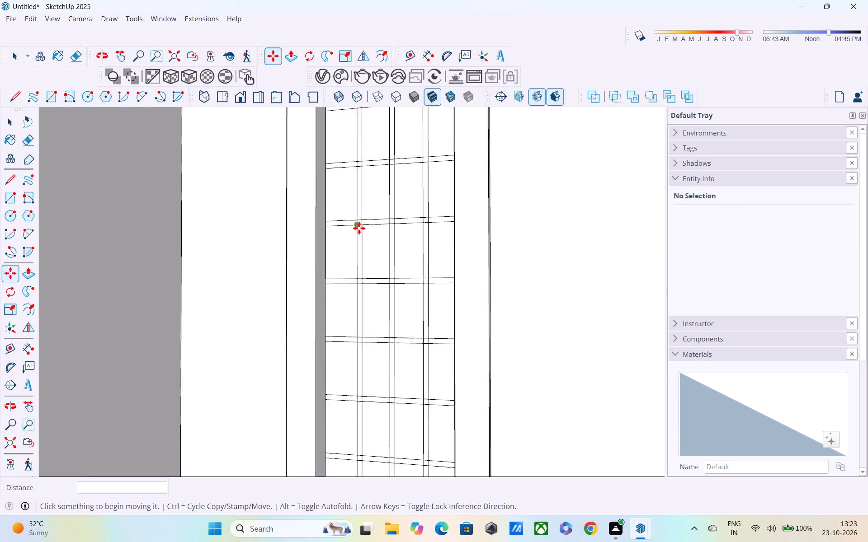
{"action": "scroll", "coordinate": [359, 228], "scroll_direction": "up", "scroll_amount": 9}
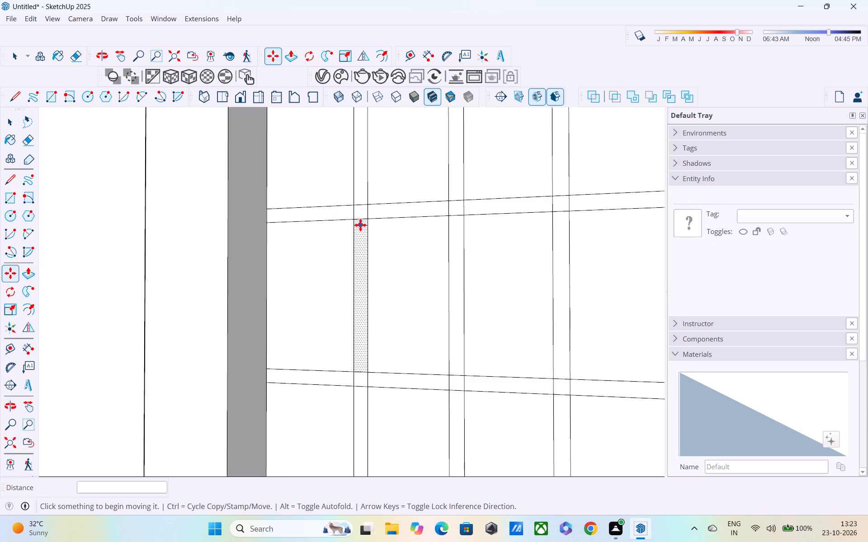
{"action": "scroll", "coordinate": [360, 225], "scroll_direction": "up", "scroll_amount": 5}
{"action": "middle_click_drag", "start_coordinate": [363, 217], "coordinate": [370, 277]}
{"action": "scroll", "coordinate": [362, 255], "scroll_direction": "down", "scroll_amount": 5}
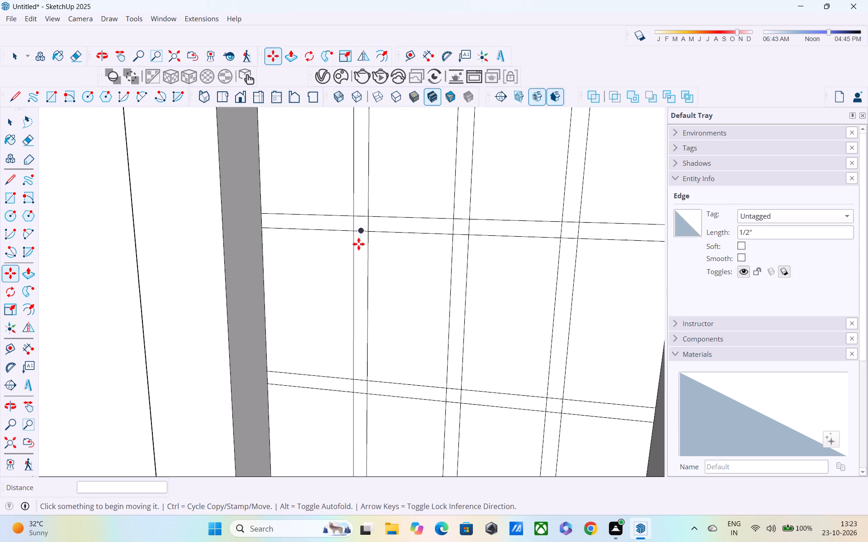
{"action": "middle_click_drag", "start_coordinate": [357, 242], "coordinate": [357, 260]}
{"action": "scroll", "coordinate": [358, 252], "scroll_direction": "up", "scroll_amount": 3}
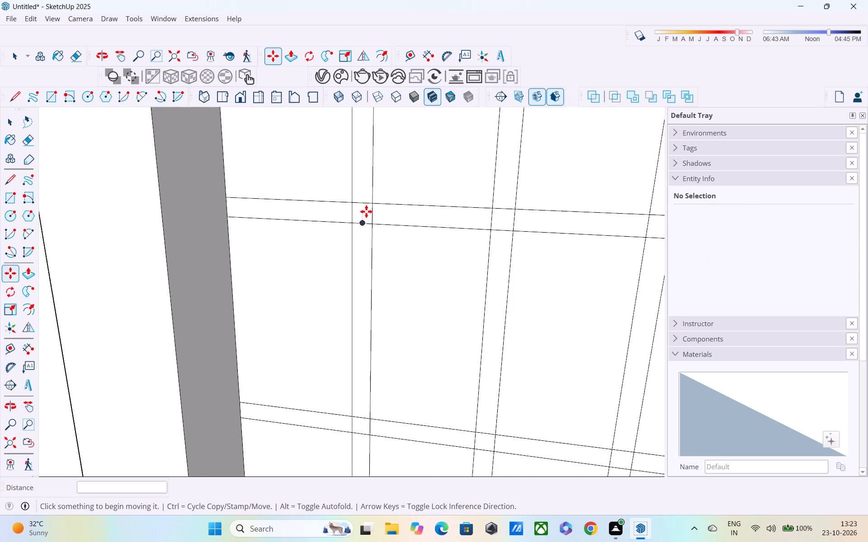
{"action": "scroll", "coordinate": [369, 219], "scroll_direction": "down", "scroll_amount": 4}
{"action": "middle_click_drag", "start_coordinate": [389, 202], "coordinate": [309, 223]}
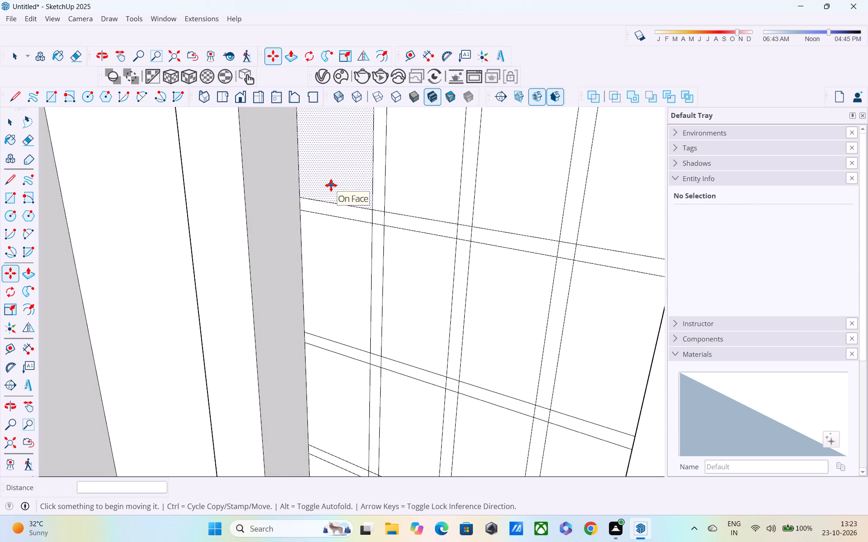
{"action": "scroll", "coordinate": [331, 185], "scroll_direction": "down", "scroll_amount": 3}
{"action": "middle_click_drag", "start_coordinate": [332, 185], "coordinate": [352, 154]}
{"action": "scroll", "coordinate": [358, 220], "scroll_direction": "up", "scroll_amount": 7}
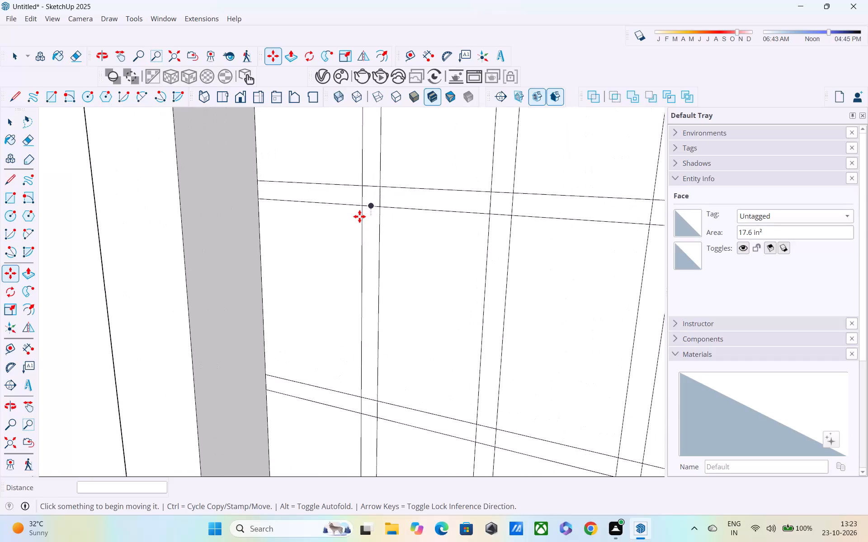
{"action": "scroll", "coordinate": [359, 216], "scroll_direction": "up", "scroll_amount": 1}
{"action": "middle_click_drag", "start_coordinate": [359, 216], "coordinate": [272, 285]}
{"action": "middle_click_drag", "start_coordinate": [360, 227], "coordinate": [405, 214]}
{"action": "scroll", "coordinate": [405, 214], "scroll_direction": "down", "scroll_amount": 5}
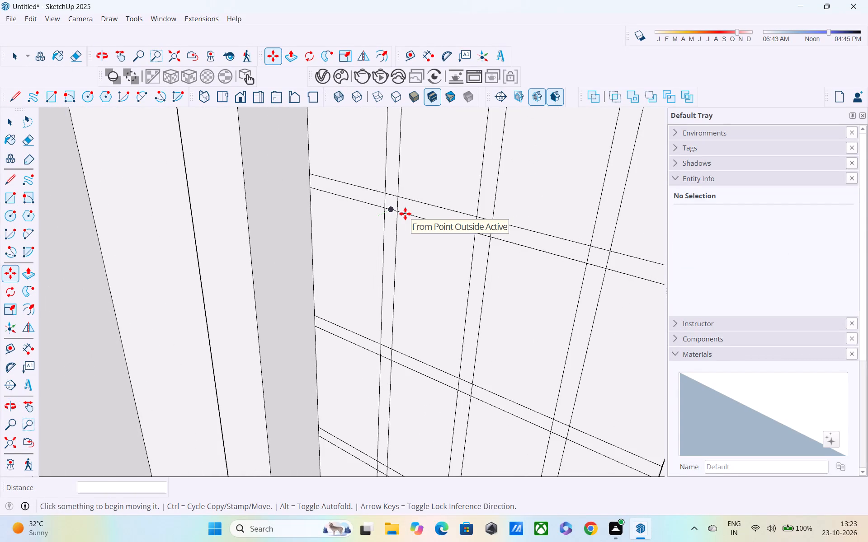
Push the first two panes from the left in one row of the tall window's grid inward by 0.5" each.
{"action": "key", "text": "p"}
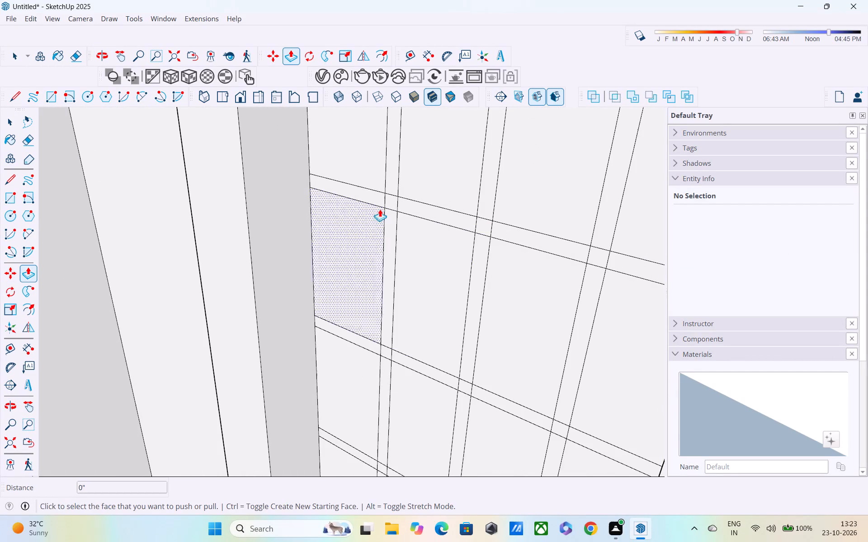
{"action": "left_click", "coordinate": [368, 168]}
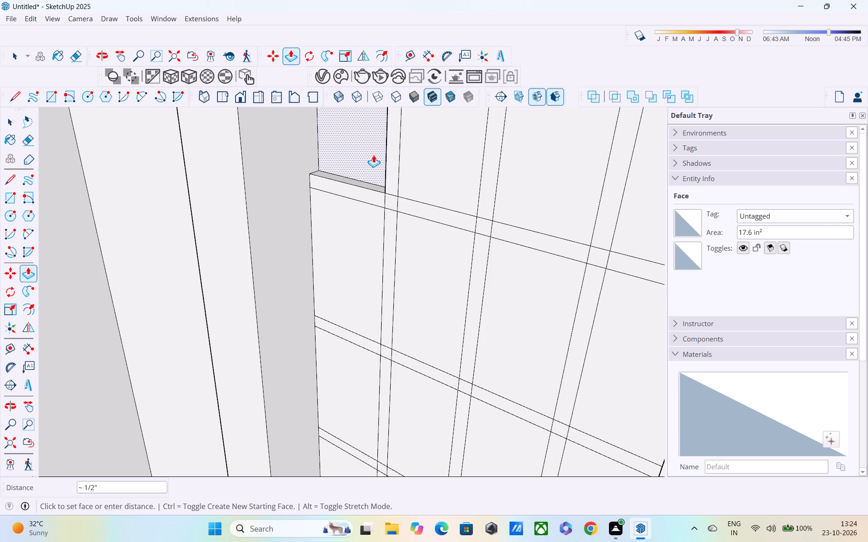
{"action": "key", "text": "2"}
{"action": "key", "text": "BackSpace"}
{"action": "key", "text": "BackSpace"}
{"action": "type", "text": "0.5\""}
{"action": "key", "text": "Return"}
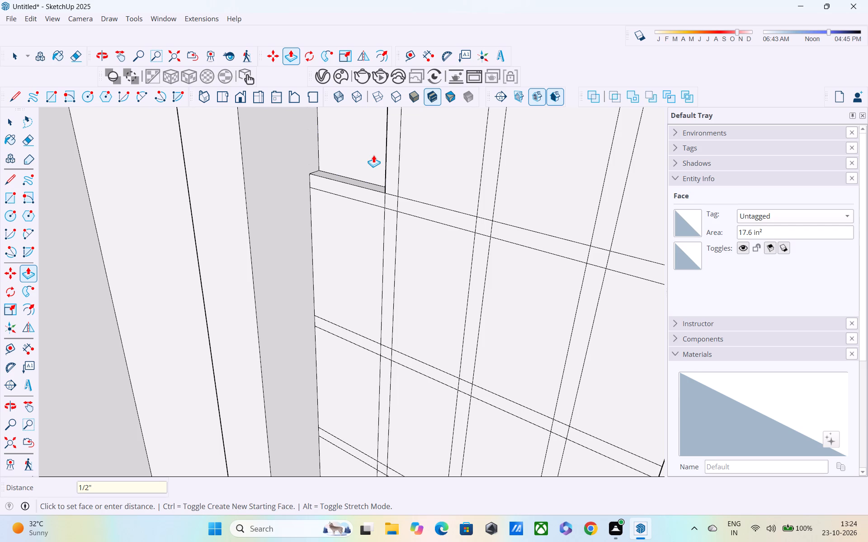
{"action": "left_click", "coordinate": [410, 182]}
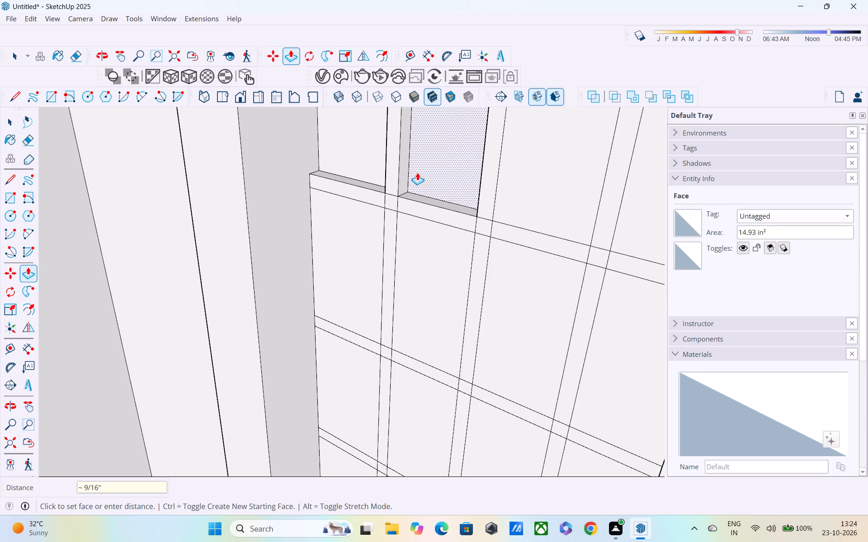
{"action": "type", "text": "0.5"}
{"action": "key", "text": "shift+quotedbl"}
{"action": "key", "text": "Return"}
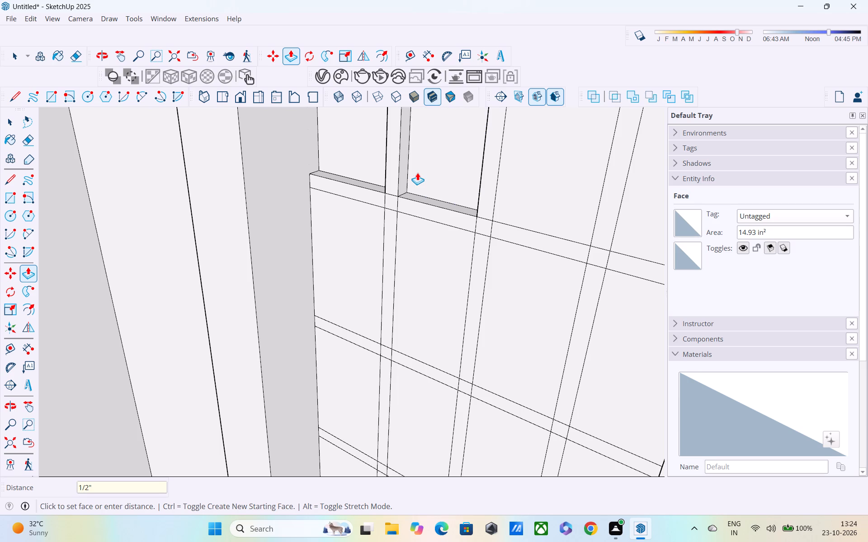
Repeat the 0.5" recess on the same row's two remaining panes and the two rightmost panes of the row below.
{"action": "scroll", "coordinate": [418, 168], "scroll_direction": "down", "scroll_amount": 4}
{"action": "double_click", "coordinate": [493, 180]}
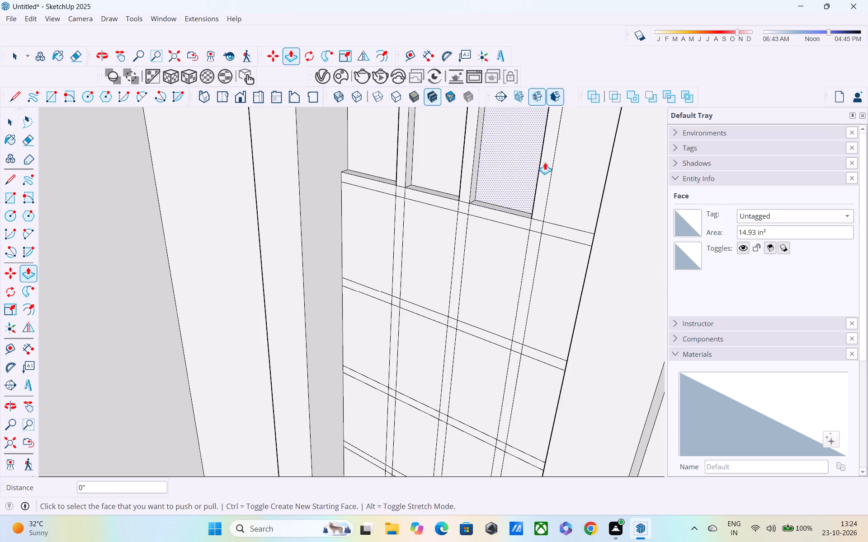
{"action": "double_click", "coordinate": [580, 155]}
{"action": "double_click", "coordinate": [558, 274]}
{"action": "double_click", "coordinate": [493, 262]}
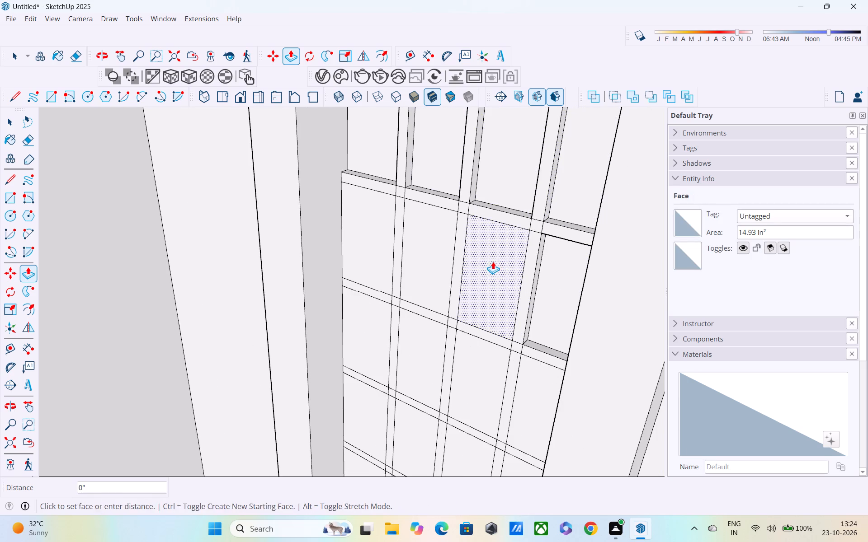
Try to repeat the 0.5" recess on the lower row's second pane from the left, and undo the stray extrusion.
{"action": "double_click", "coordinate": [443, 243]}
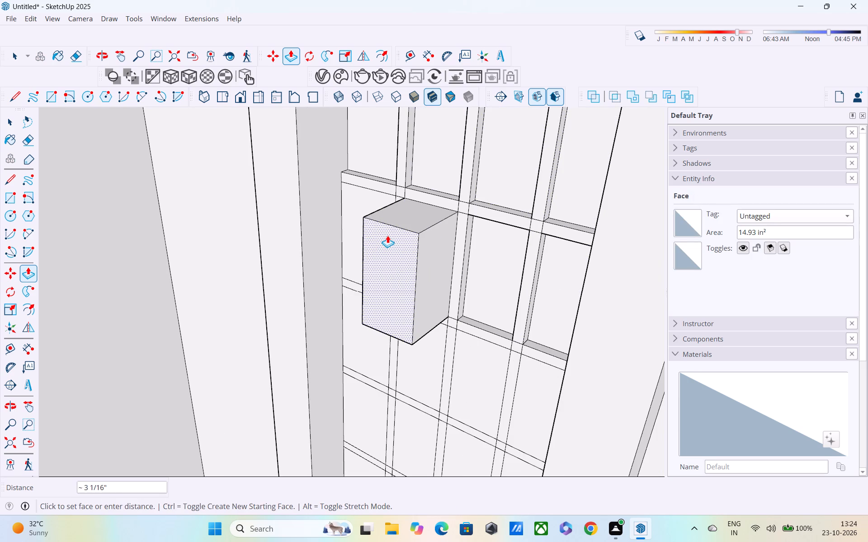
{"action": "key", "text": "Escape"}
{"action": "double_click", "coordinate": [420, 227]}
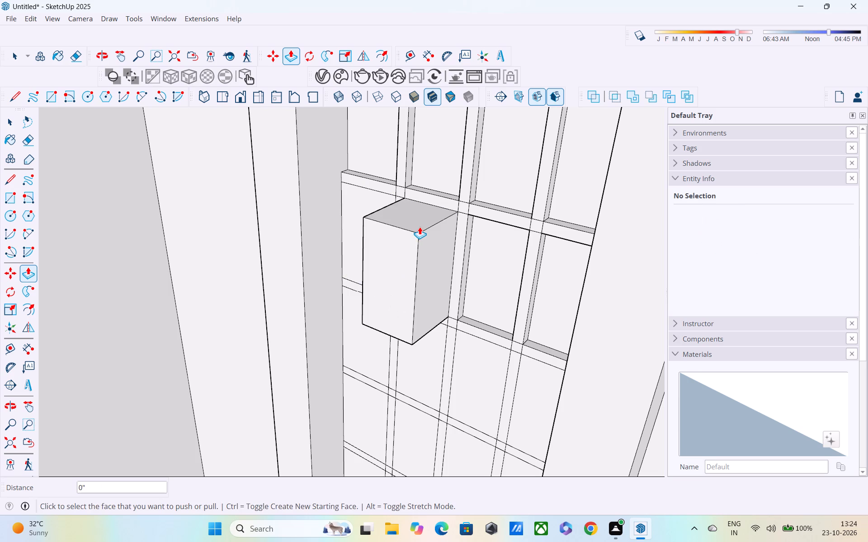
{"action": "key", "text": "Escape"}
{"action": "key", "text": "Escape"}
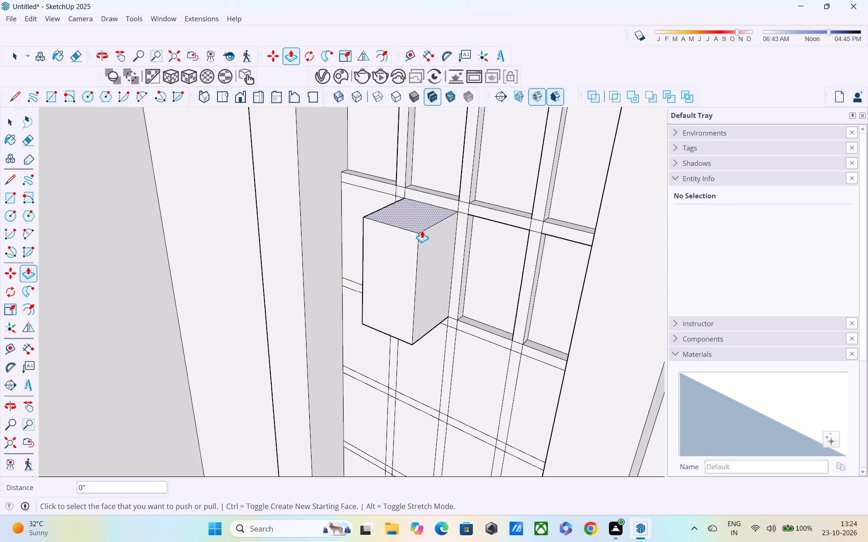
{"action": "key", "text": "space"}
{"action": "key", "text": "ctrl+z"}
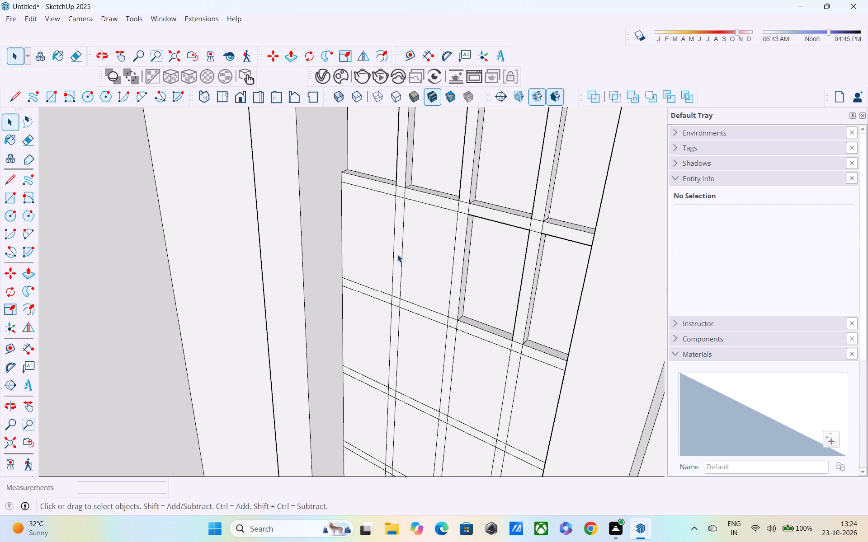
Push the two remaining panes at the left of the partly recessed row in the tall window's grid inward by 0.5".
{"action": "left_click", "coordinate": [421, 250]}
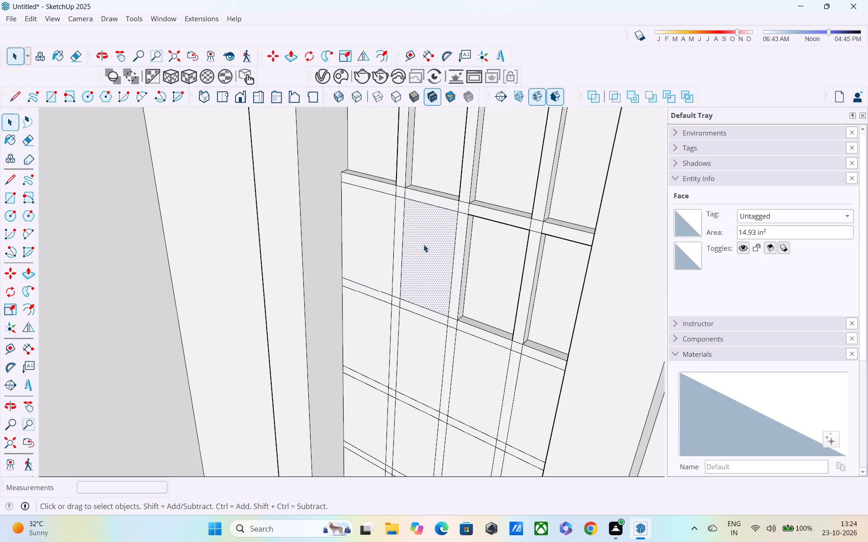
{"action": "key", "text": "p"}
{"action": "left_click", "coordinate": [426, 248]}
{"action": "type", "text": "0.5\""}
{"action": "key", "text": "Return"}
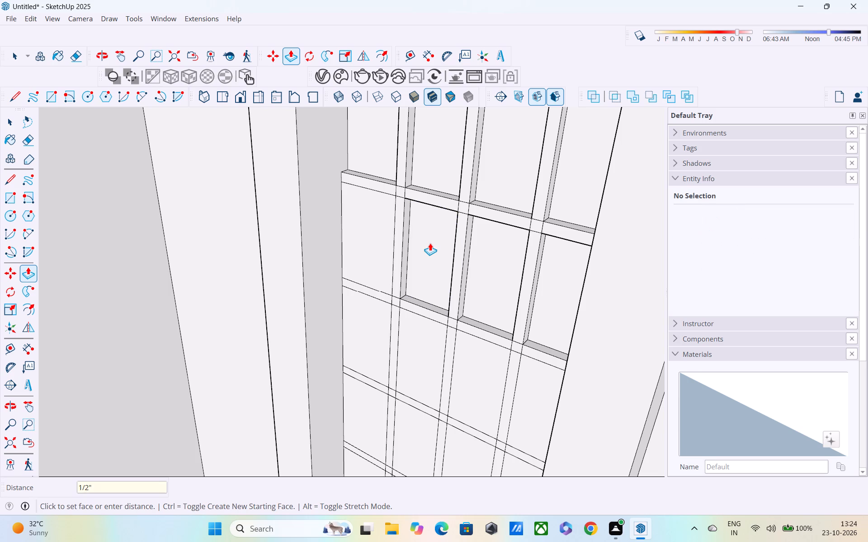
{"action": "double_click", "coordinate": [366, 222]}
Recess all four panes of the next row down by 0.5", redoing the second pane from the left to match the recessed depth.
{"action": "middle_click_drag", "start_coordinate": [367, 223], "coordinate": [375, 116]}
{"action": "scroll", "coordinate": [367, 220], "scroll_direction": "up", "scroll_amount": 1}
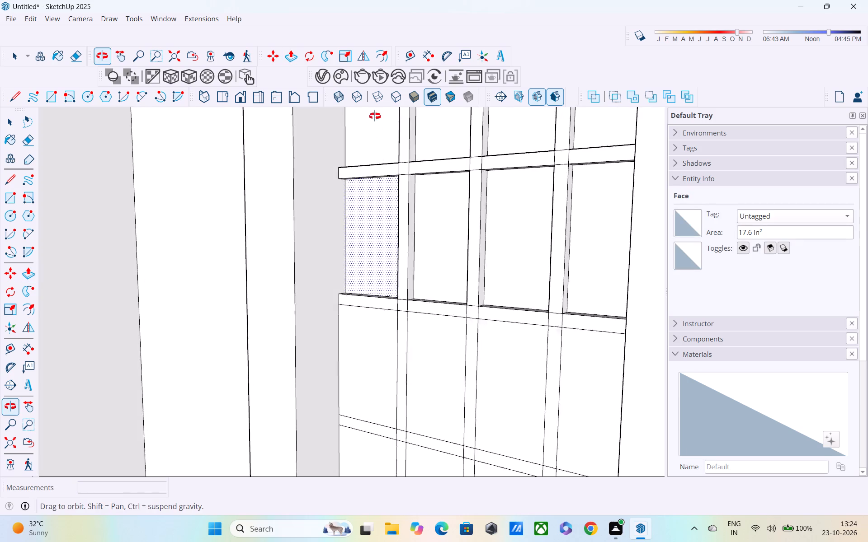
{"action": "middle_click_drag", "start_coordinate": [375, 116], "coordinate": [375, 115]}
{"action": "double_click", "coordinate": [369, 340]}
{"action": "double_click", "coordinate": [427, 340]}
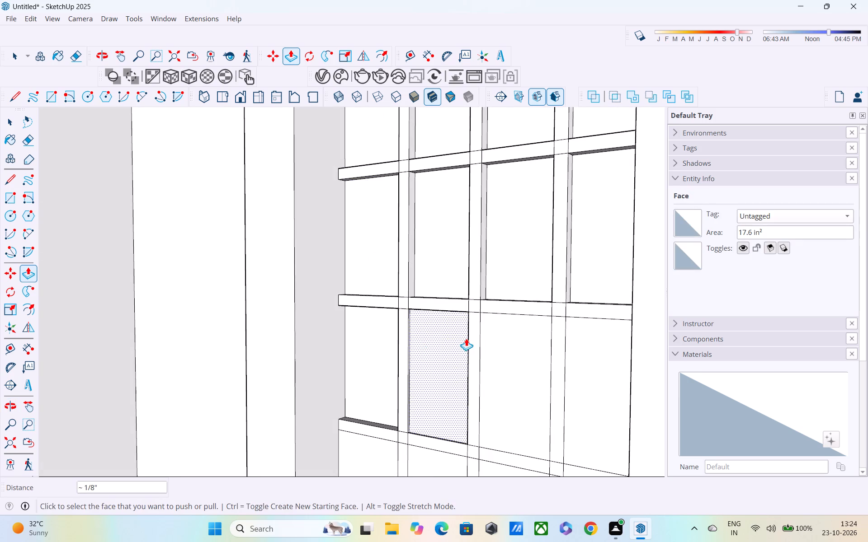
{"action": "middle_click_drag", "start_coordinate": [483, 342], "coordinate": [367, 374]}
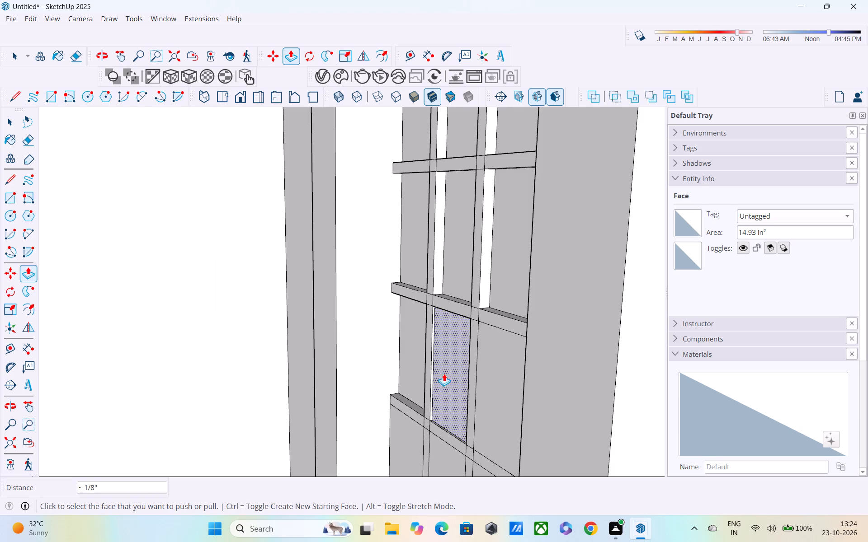
{"action": "key", "text": "ctrl+z"}
{"action": "left_click", "coordinate": [446, 359]}
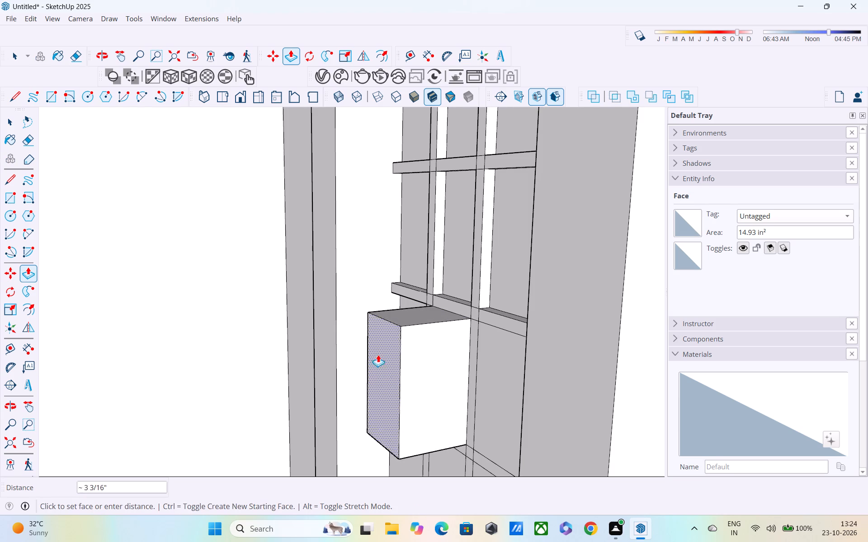
{"action": "left_click", "coordinate": [414, 233]}
{"action": "middle_click_drag", "start_coordinate": [419, 282], "coordinate": [340, 216], "text": "shift"}
{"action": "middle_click_drag", "start_coordinate": [366, 281], "coordinate": [385, 283]}
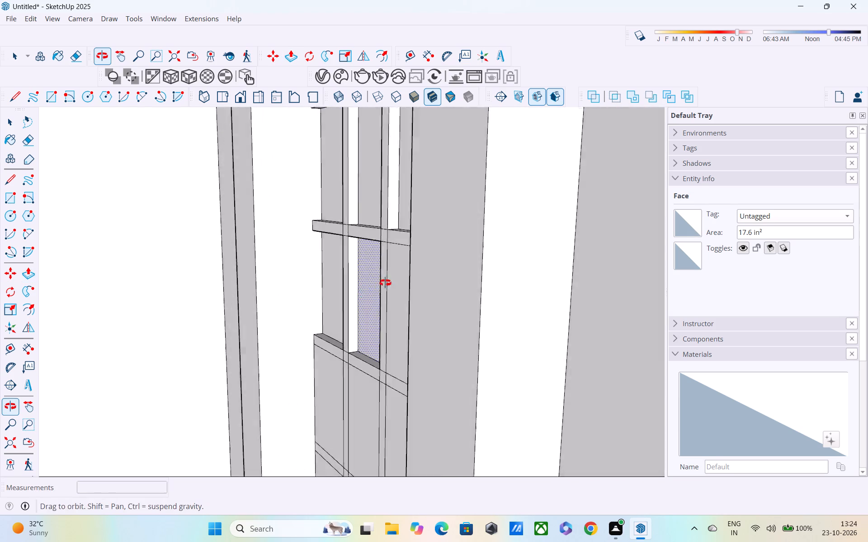
{"action": "middle_click_drag", "start_coordinate": [385, 283], "coordinate": [492, 255]}
{"action": "double_click", "coordinate": [457, 284]}
{"action": "double_click", "coordinate": [504, 276]}
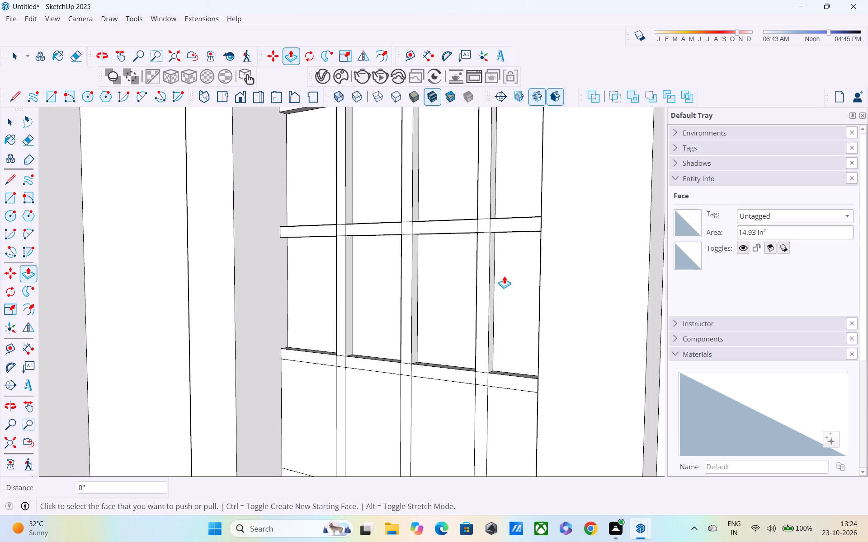
Repeat the 0.5" recess on all four panes in each of the next three rows down.
{"action": "double_click", "coordinate": [511, 407]}
{"action": "double_click", "coordinate": [460, 412]}
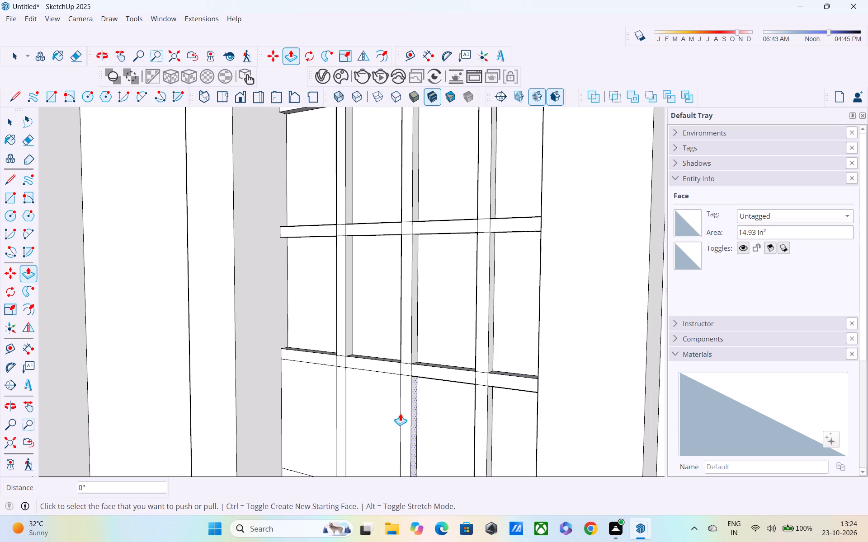
{"action": "double_click", "coordinate": [385, 404]}
{"action": "double_click", "coordinate": [328, 404]}
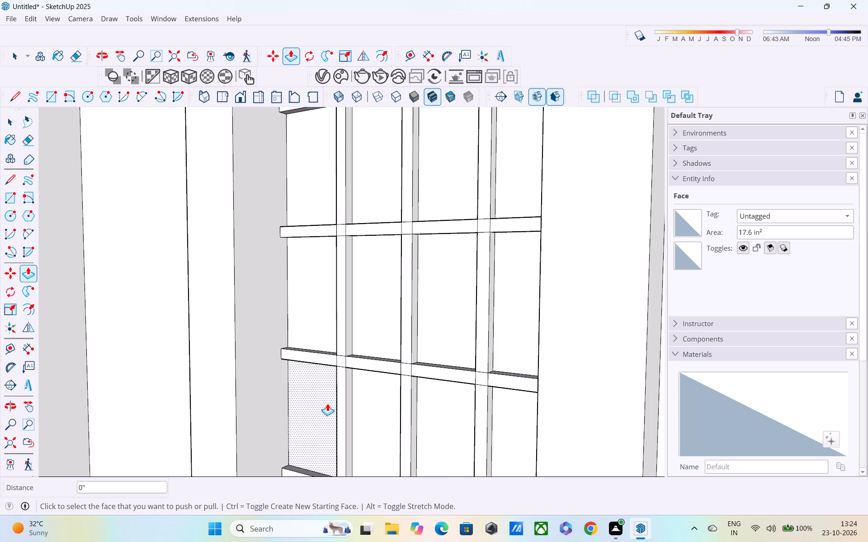
{"action": "middle_click_drag", "start_coordinate": [327, 403], "coordinate": [331, 180]}
{"action": "double_click", "coordinate": [329, 312]}
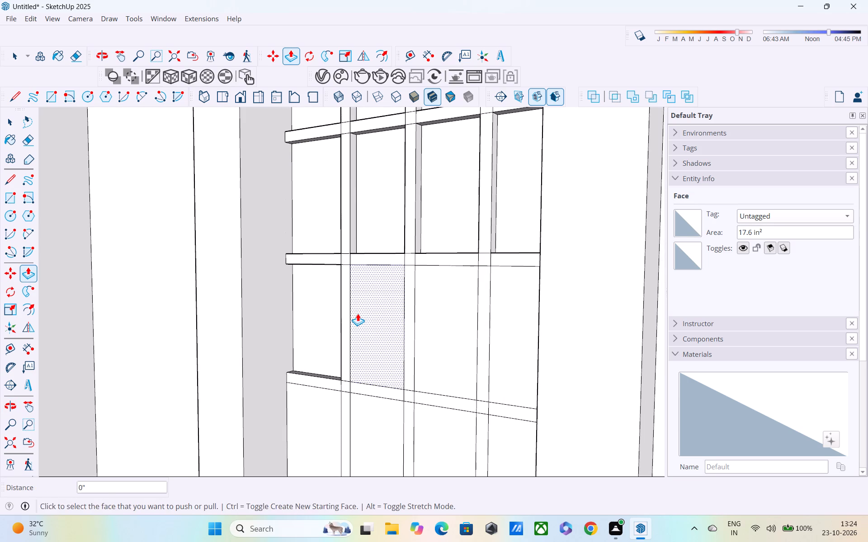
{"action": "double_click", "coordinate": [358, 313]}
{"action": "double_click", "coordinate": [456, 313]}
{"action": "double_click", "coordinate": [501, 310]}
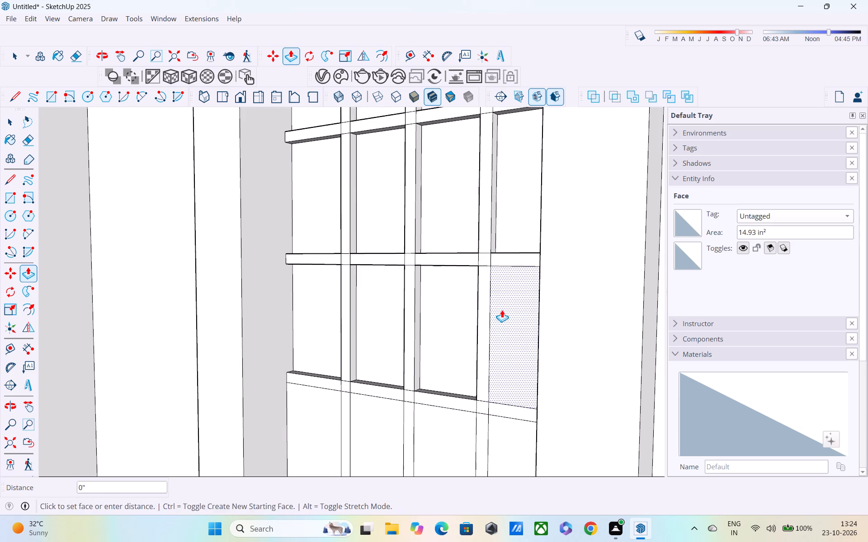
{"action": "double_click", "coordinate": [387, 428]}
{"action": "double_click", "coordinate": [327, 422]}
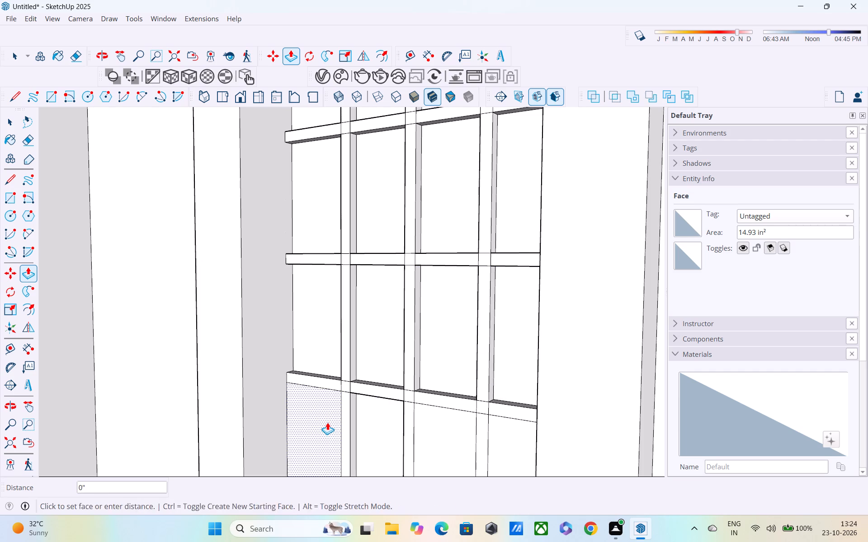
{"action": "double_click", "coordinate": [431, 421]}
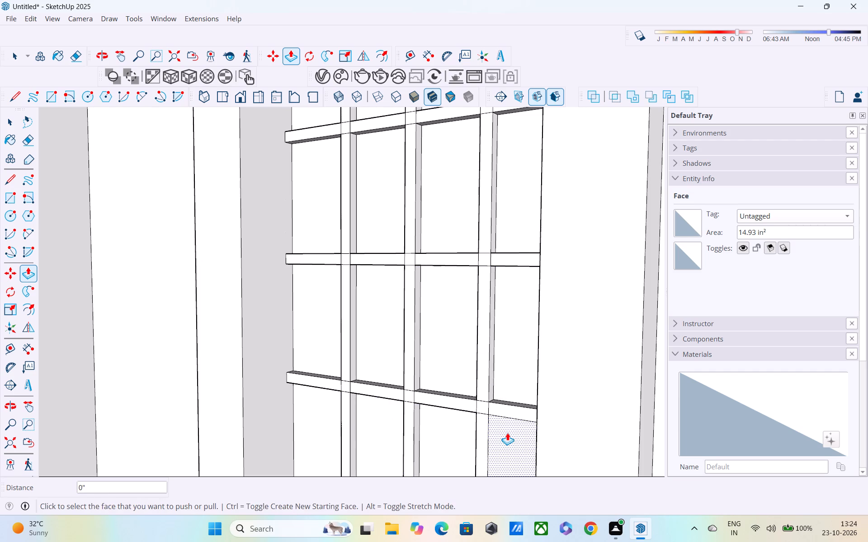
{"action": "double_click", "coordinate": [507, 433]}
Recess the four short panes of the window's bottom row by 0.5", matching the rightmost one to an already recessed pane.
{"action": "middle_click_drag", "start_coordinate": [501, 427], "coordinate": [495, 366]}
{"action": "middle_click_drag", "start_coordinate": [495, 366], "coordinate": [467, 234], "text": "shift"}
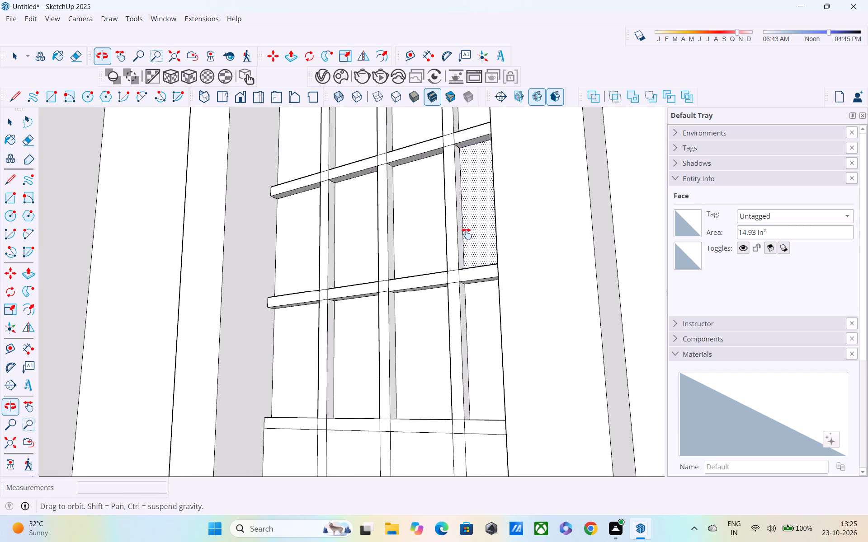
{"action": "middle_click_drag", "start_coordinate": [467, 234], "coordinate": [458, 211], "text": "shift"}
{"action": "double_click", "coordinate": [409, 415]}
{"action": "double_click", "coordinate": [363, 423]}
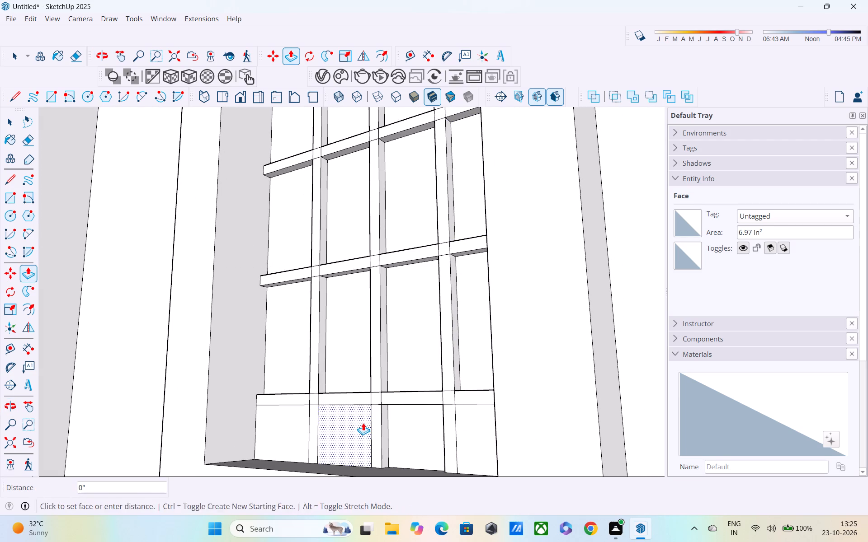
{"action": "double_click", "coordinate": [298, 424]}
{"action": "left_click", "coordinate": [414, 424]}
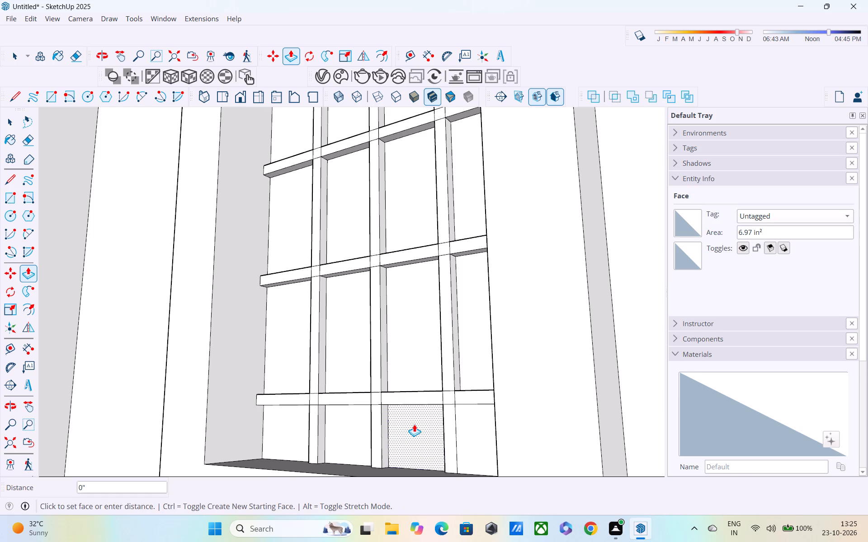
{"action": "key", "text": "Escape"}
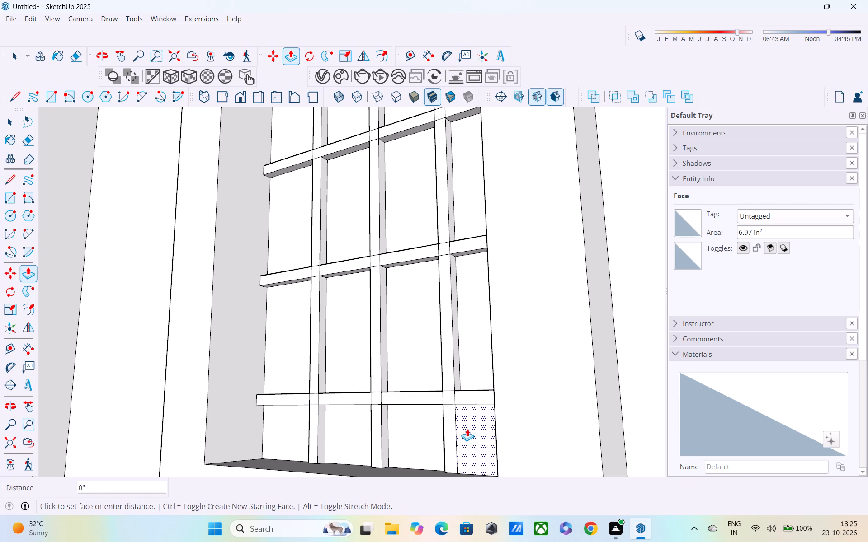
{"action": "double_click", "coordinate": [467, 429]}
{"action": "key", "text": "ctrl+z"}
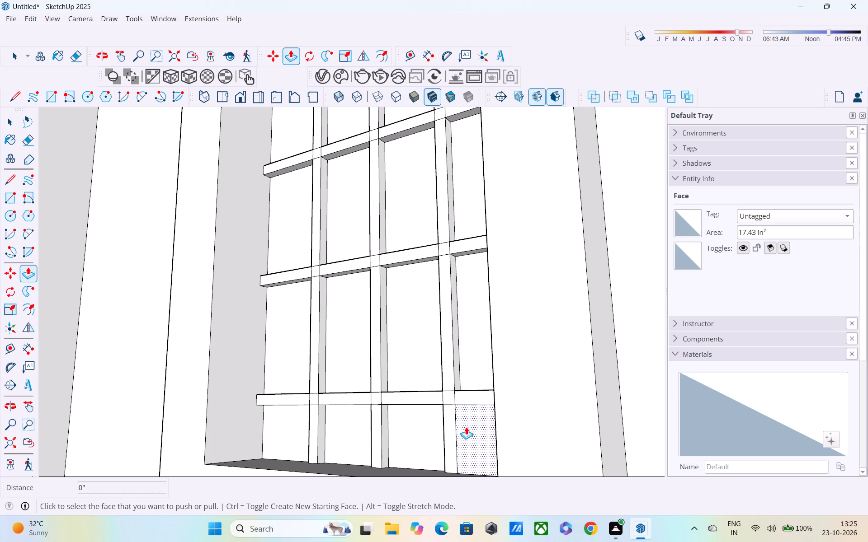
{"action": "left_click", "coordinate": [466, 425]}
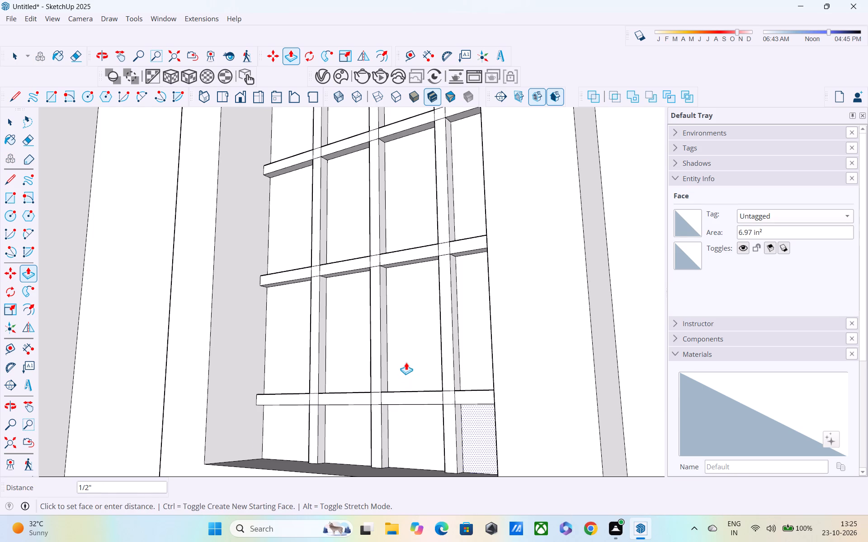
{"action": "left_click", "coordinate": [406, 362]}
Recess the four panes of the row directly above the already recessed rows by 0.5".
{"action": "middle_click_drag", "start_coordinate": [425, 438], "coordinate": [469, 455]}
{"action": "scroll", "coordinate": [469, 455], "scroll_direction": "down", "scroll_amount": 8}
{"action": "scroll", "coordinate": [442, 355], "scroll_direction": "up", "scroll_amount": 1}
{"action": "scroll", "coordinate": [442, 355], "scroll_direction": "down", "scroll_amount": 1}
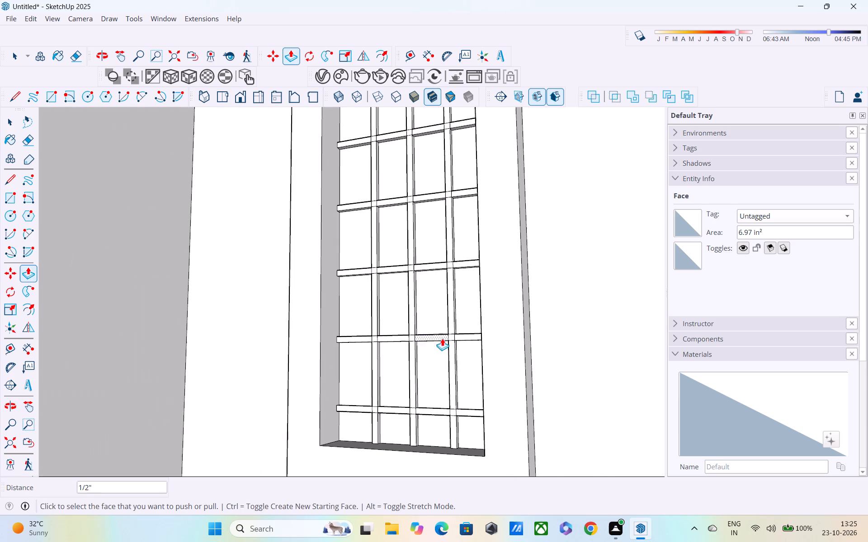
{"action": "middle_click_drag", "start_coordinate": [442, 338], "coordinate": [423, 462], "text": "shift"}
{"action": "scroll", "coordinate": [441, 368], "scroll_direction": "down", "scroll_amount": 1, "text": "shift"}
{"action": "middle_click_drag", "start_coordinate": [392, 325], "coordinate": [443, 538]}
{"action": "scroll", "coordinate": [443, 538], "scroll_direction": "down", "scroll_amount": 1, "text": "shift"}
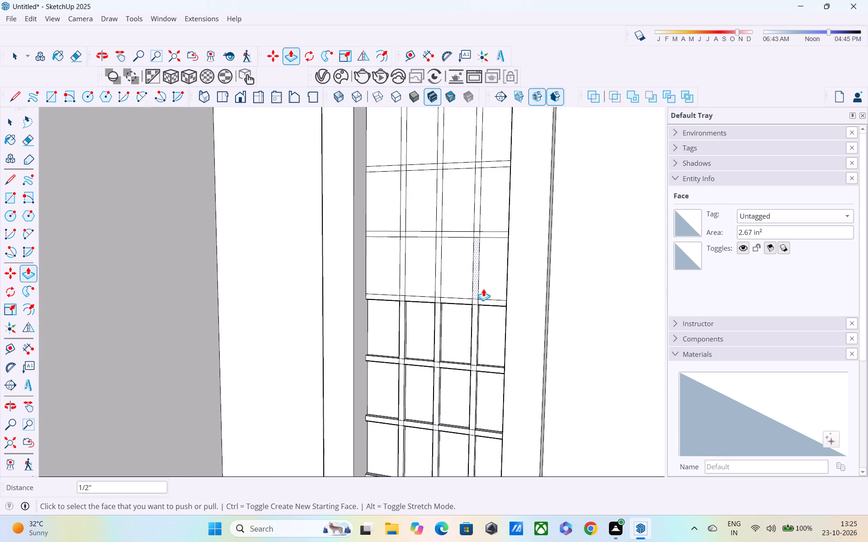
{"action": "double_click", "coordinate": [498, 272]}
{"action": "double_click", "coordinate": [467, 267]}
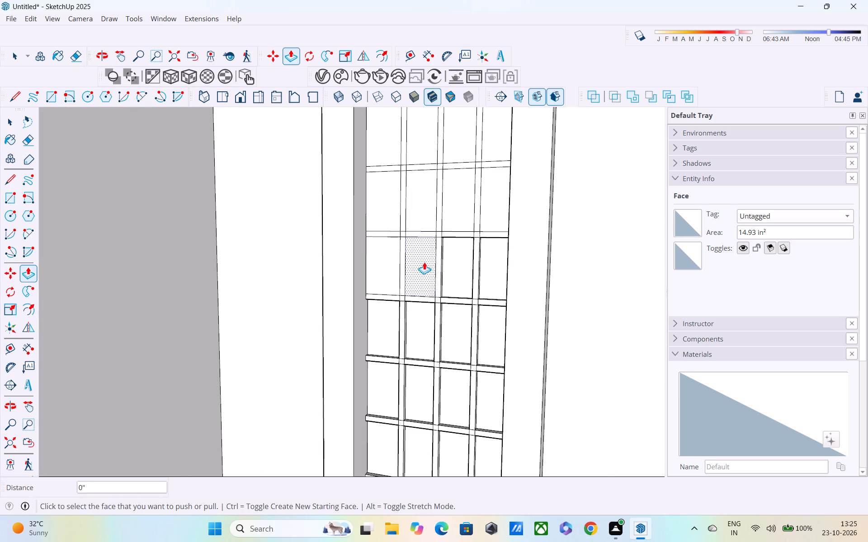
{"action": "double_click", "coordinate": [422, 260]}
{"action": "double_click", "coordinate": [385, 258]}
Repeat the 0.5" recess on all four panes in each of the three remaining full-height rows above.
{"action": "double_click", "coordinate": [385, 208]}
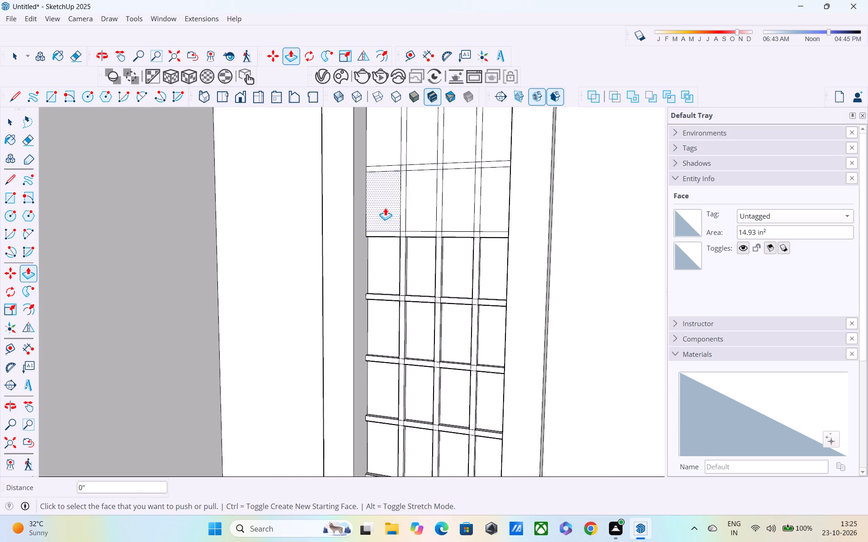
{"action": "double_click", "coordinate": [417, 192]}
{"action": "double_click", "coordinate": [464, 188]}
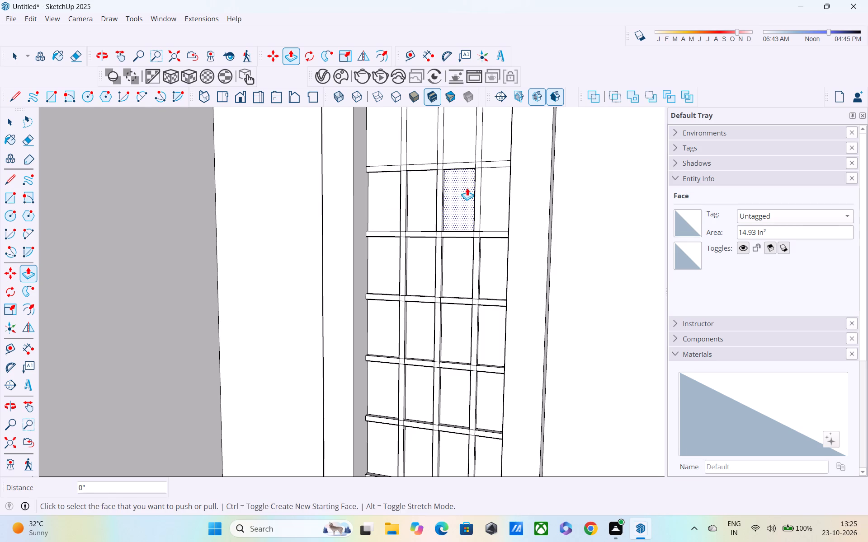
{"action": "double_click", "coordinate": [496, 183]}
{"action": "double_click", "coordinate": [495, 136]}
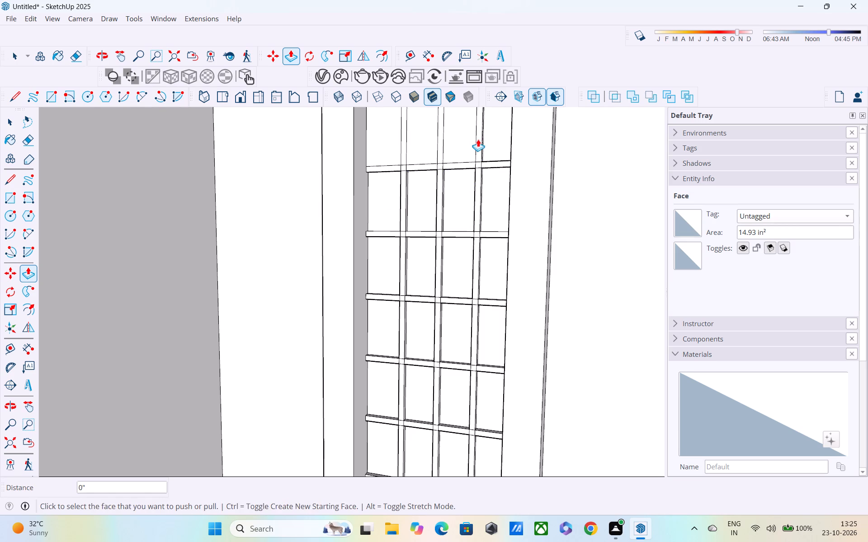
{"action": "double_click", "coordinate": [468, 133]}
{"action": "middle_click_drag", "start_coordinate": [490, 191], "coordinate": [479, 333], "text": "shift"}
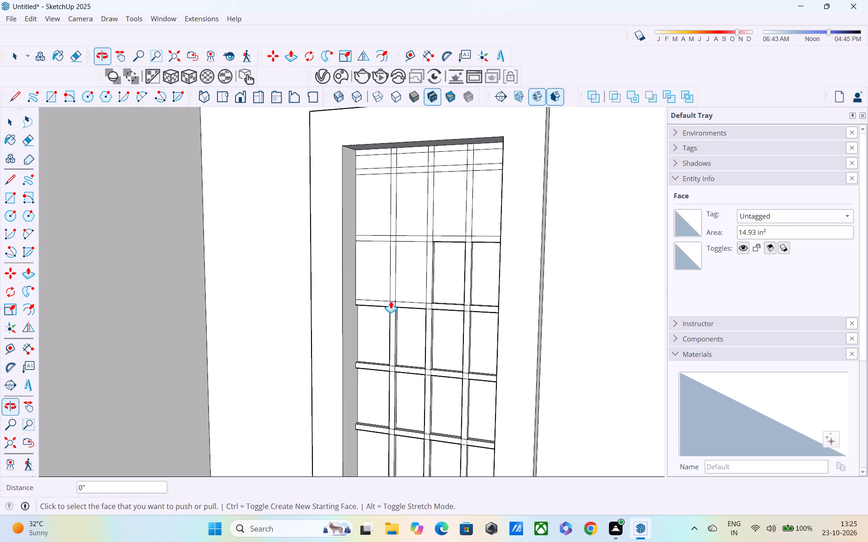
{"action": "double_click", "coordinate": [407, 262]}
{"action": "double_click", "coordinate": [379, 255]}
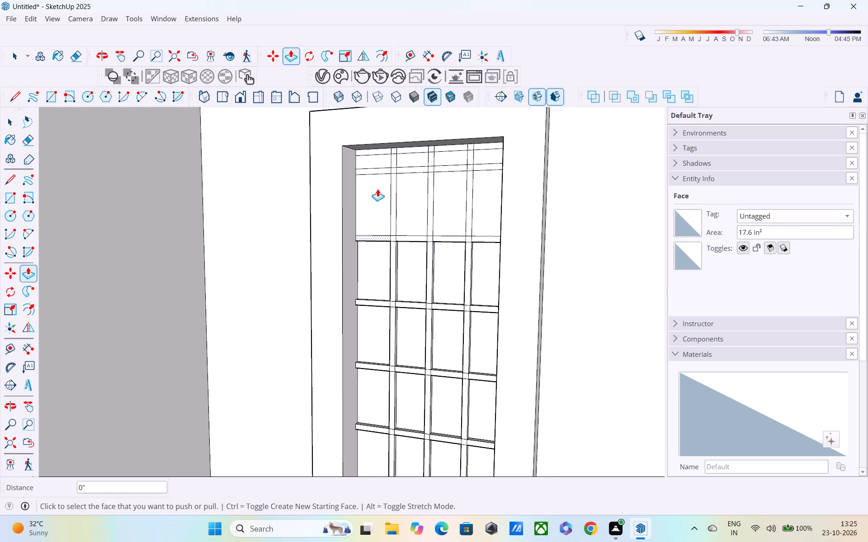
{"action": "double_click", "coordinate": [377, 187]}
{"action": "double_click", "coordinate": [411, 187]}
{"action": "double_click", "coordinate": [453, 186]}
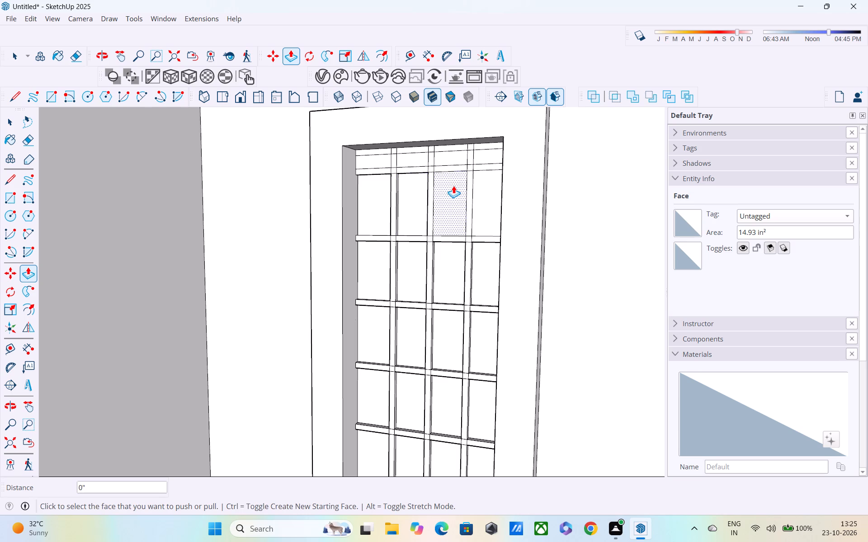
{"action": "double_click", "coordinate": [493, 182]}
Recess the four short panes of the narrow row at the top of the window by 0.5".
{"action": "double_click", "coordinate": [491, 155]}
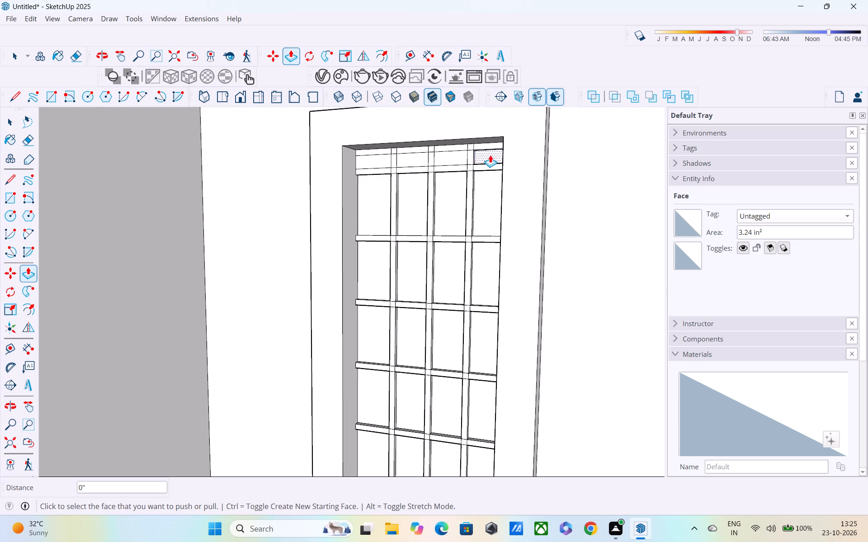
{"action": "double_click", "coordinate": [461, 157]}
{"action": "double_click", "coordinate": [416, 159]}
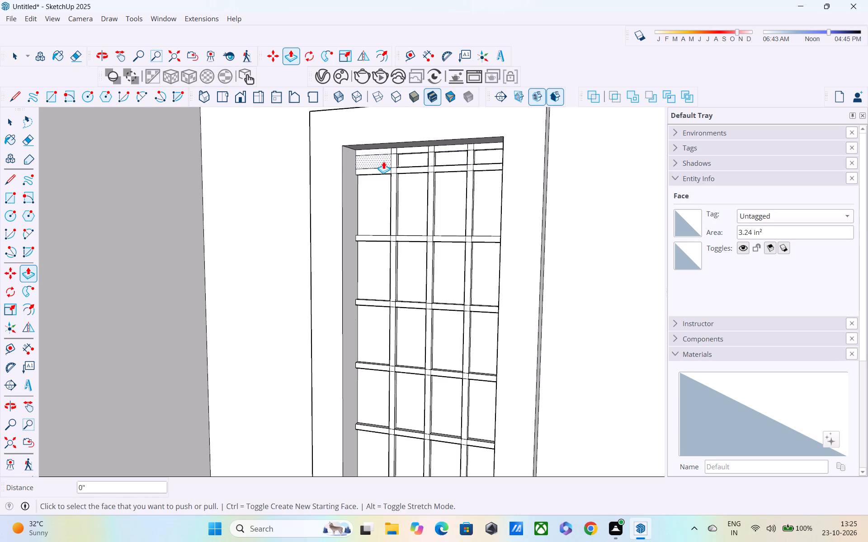
{"action": "double_click", "coordinate": [383, 161]}
Examine the tall window's recessed grid and the surrounding wall from a distance and from several angles.
{"action": "scroll", "coordinate": [393, 187], "scroll_direction": "down", "scroll_amount": 3}
{"action": "middle_click_drag", "start_coordinate": [415, 221], "coordinate": [442, 262]}
{"action": "scroll", "coordinate": [442, 262], "scroll_direction": "down", "scroll_amount": 3}
{"action": "middle_click_drag", "start_coordinate": [442, 262], "coordinate": [449, 158]}
{"action": "scroll", "coordinate": [449, 159], "scroll_direction": "down", "scroll_amount": 3}
{"action": "middle_click_drag", "start_coordinate": [447, 189], "coordinate": [446, 180]}
{"action": "scroll", "coordinate": [445, 179], "scroll_direction": "down", "scroll_amount": 3}
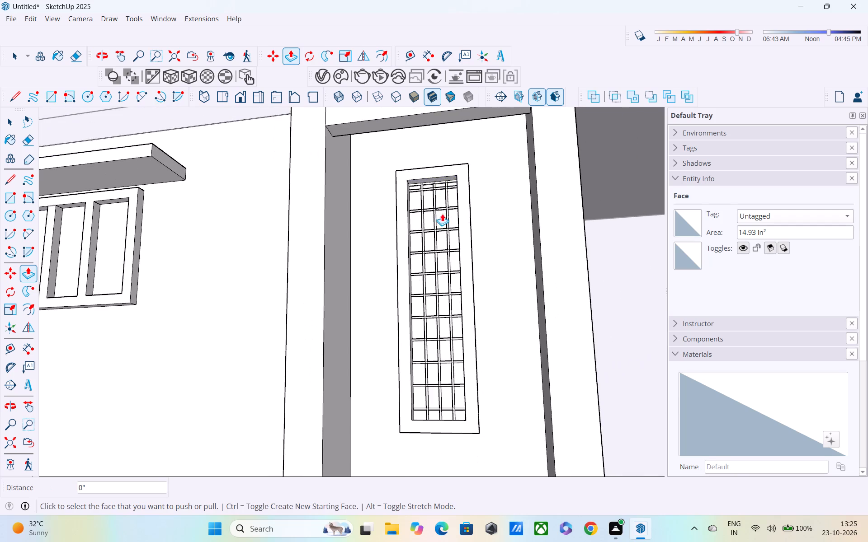
{"action": "middle_click_drag", "start_coordinate": [442, 215], "coordinate": [445, 172]}
{"action": "scroll", "coordinate": [445, 181], "scroll_direction": "up", "scroll_amount": 1}
{"action": "scroll", "coordinate": [445, 189], "scroll_direction": "down", "scroll_amount": 4}
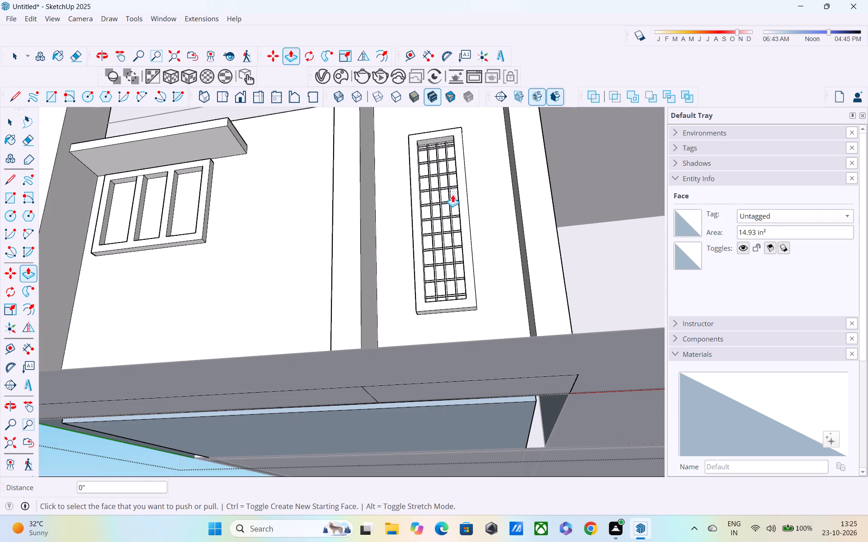
{"action": "scroll", "coordinate": [453, 194], "scroll_direction": "down", "scroll_amount": 3}
{"action": "middle_click_drag", "start_coordinate": [457, 248], "coordinate": [460, 322]}
{"action": "scroll", "coordinate": [454, 336], "scroll_direction": "up", "scroll_amount": 4}
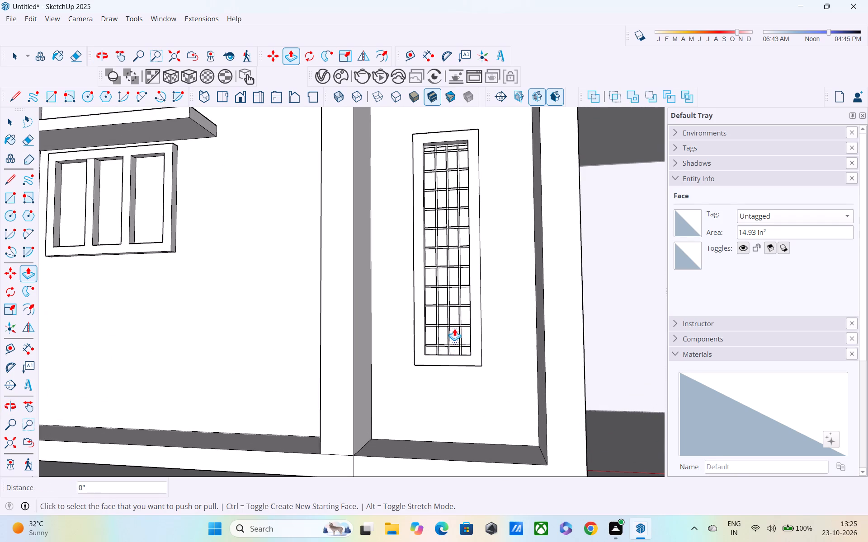
{"action": "scroll", "coordinate": [457, 313], "scroll_direction": "down", "scroll_amount": 3}
{"action": "middle_click_drag", "start_coordinate": [457, 313], "coordinate": [374, 333]}
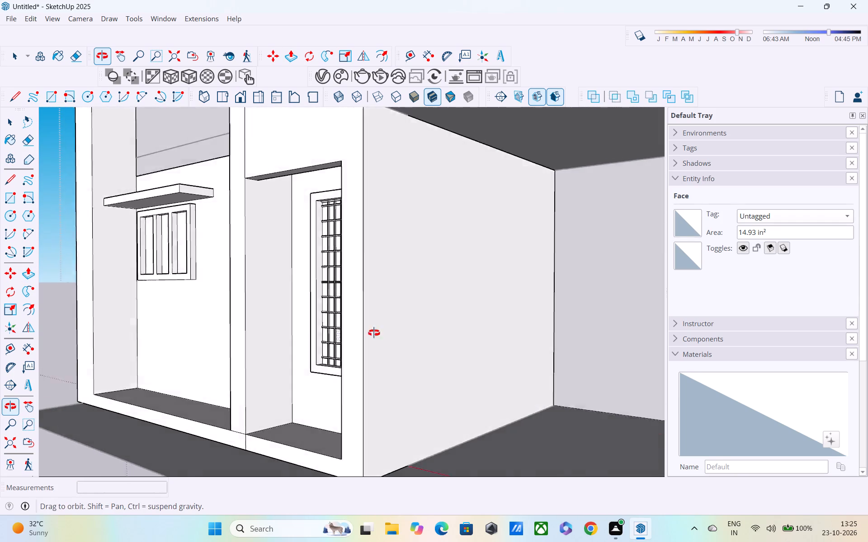
Examine the front facade, its projecting frame and the block above the tall window from several angles and distances.
{"action": "middle_click_drag", "start_coordinate": [374, 333], "coordinate": [408, 334]}
{"action": "scroll", "coordinate": [408, 334], "scroll_direction": "down", "scroll_amount": 6}
{"action": "middle_click_drag", "start_coordinate": [381, 336], "coordinate": [446, 340]}
{"action": "scroll", "coordinate": [446, 340], "scroll_direction": "up", "scroll_amount": 1}
{"action": "scroll", "coordinate": [446, 340], "scroll_direction": "down", "scroll_amount": 5}
{"action": "middle_click_drag", "start_coordinate": [402, 312], "coordinate": [401, 339]}
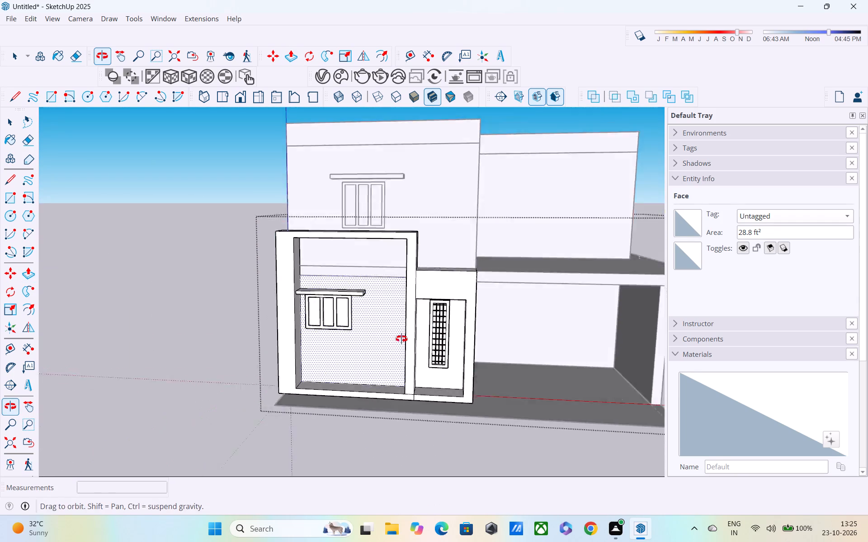
{"action": "middle_click_drag", "start_coordinate": [401, 339], "coordinate": [401, 339]}
{"action": "scroll", "coordinate": [356, 314], "scroll_direction": "down", "scroll_amount": 1}
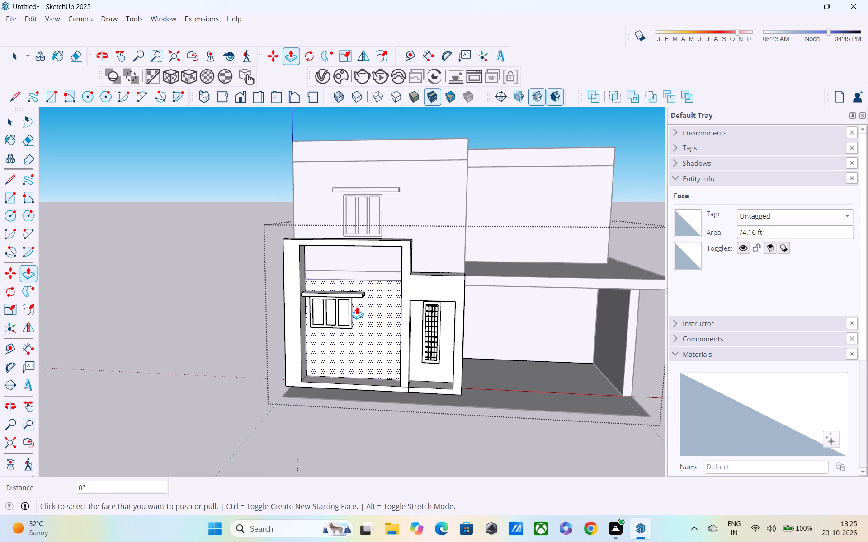
{"action": "middle_click_drag", "start_coordinate": [357, 306], "coordinate": [352, 351], "text": "shift"}
{"action": "middle_click_drag", "start_coordinate": [377, 290], "coordinate": [323, 218]}
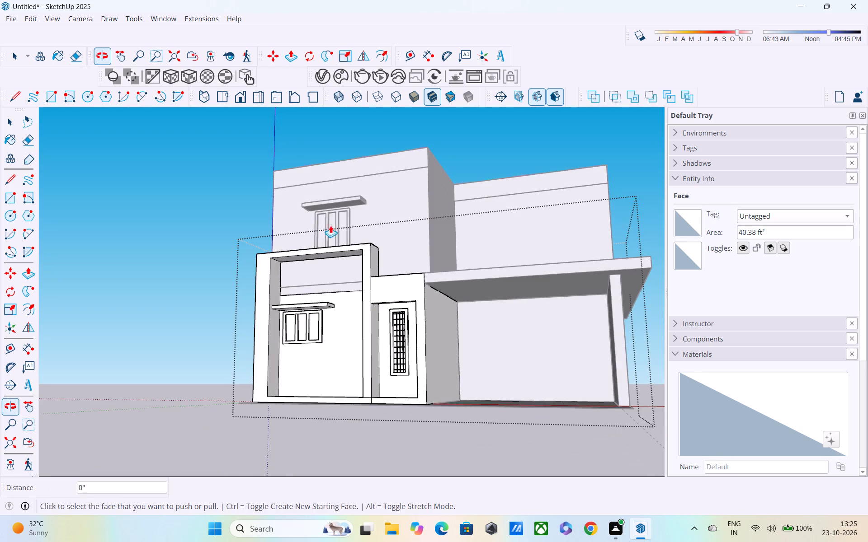
{"action": "scroll", "coordinate": [421, 253], "scroll_direction": "up", "scroll_amount": 3}
{"action": "middle_click_drag", "start_coordinate": [423, 256], "coordinate": [402, 337]}
{"action": "scroll", "coordinate": [393, 345], "scroll_direction": "up", "scroll_amount": 3}
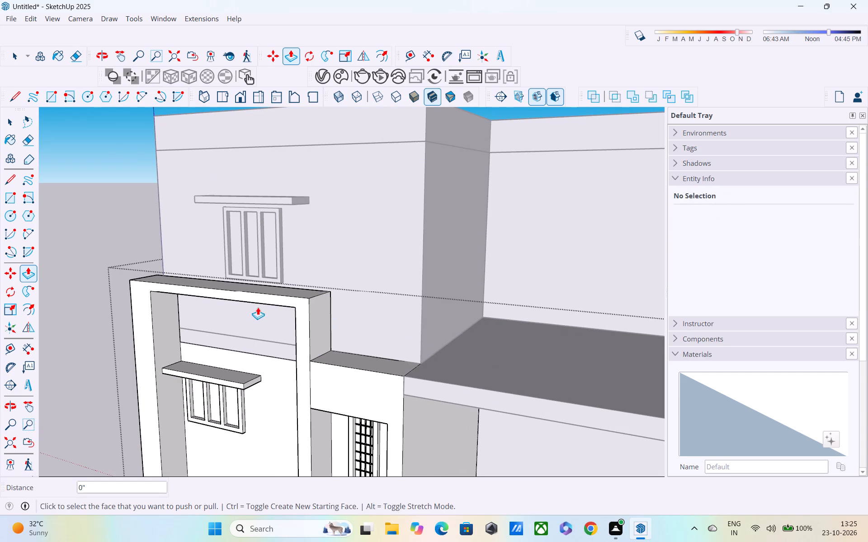
{"action": "scroll", "coordinate": [262, 305], "scroll_direction": "down", "scroll_amount": 2}
{"action": "middle_click_drag", "start_coordinate": [276, 308], "coordinate": [187, 327]}
{"action": "scroll", "coordinate": [237, 310], "scroll_direction": "up", "scroll_amount": 4}
Draw a rectangle about 3 11/16" by 2 13/16" near the top front of the projecting frame's side face, above the tall window block.
{"action": "key", "text": "space"}
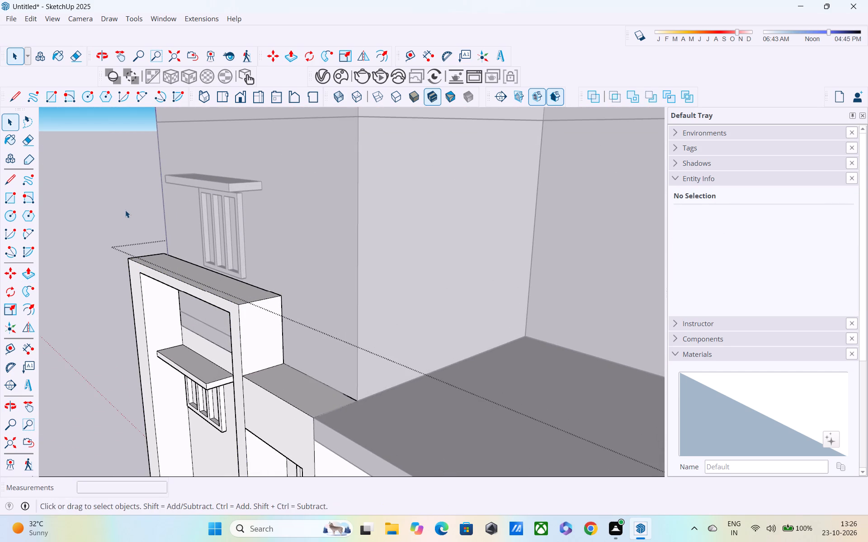
{"action": "left_click", "coordinate": [125, 210]}
{"action": "middle_click_drag", "start_coordinate": [162, 256], "coordinate": [120, 247]}
{"action": "double_click", "coordinate": [187, 296]}
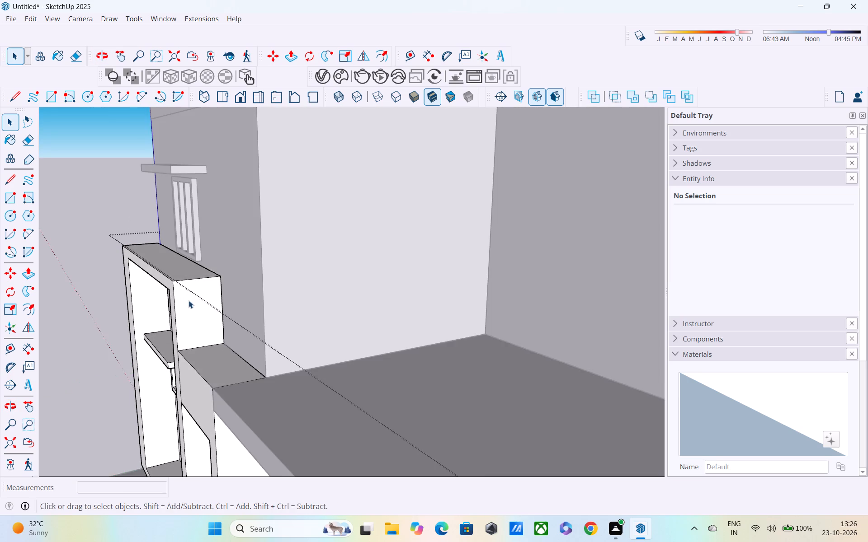
{"action": "scroll", "coordinate": [192, 314], "scroll_direction": "up", "scroll_amount": 4}
{"action": "middle_click_drag", "start_coordinate": [192, 313], "coordinate": [186, 272]}
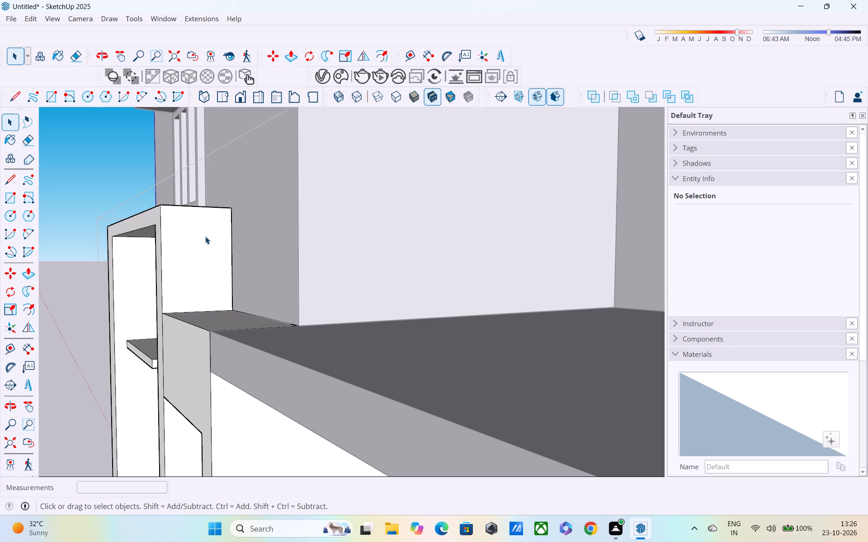
{"action": "key", "text": "r"}
{"action": "middle_click_drag", "start_coordinate": [171, 228], "coordinate": [132, 253]}
{"action": "scroll", "coordinate": [131, 251], "scroll_direction": "up", "scroll_amount": 4}
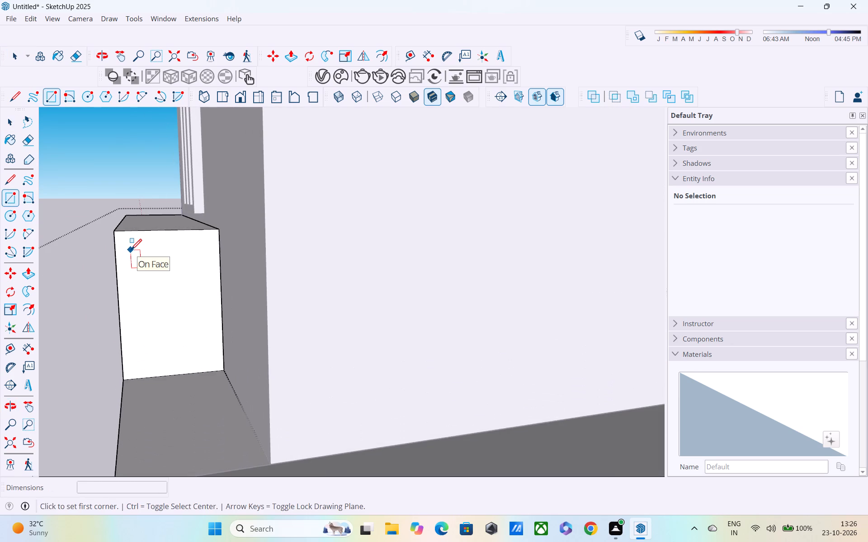
{"action": "left_click", "coordinate": [130, 250]}
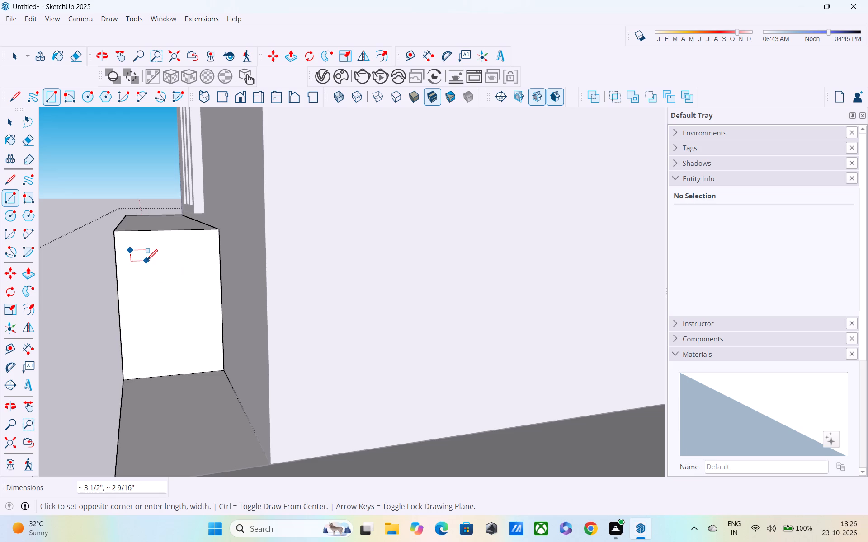
{"action": "left_click", "coordinate": [147, 262]}
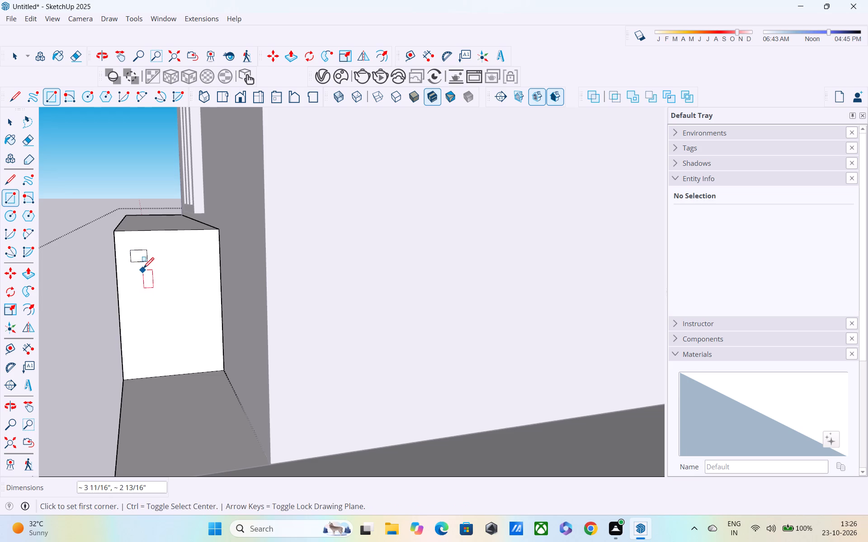
Push/Pull the small rectangle out 4' 9" into a horizontal bar ending in line with the outer corner of the tall window block.
{"action": "key", "text": "p"}
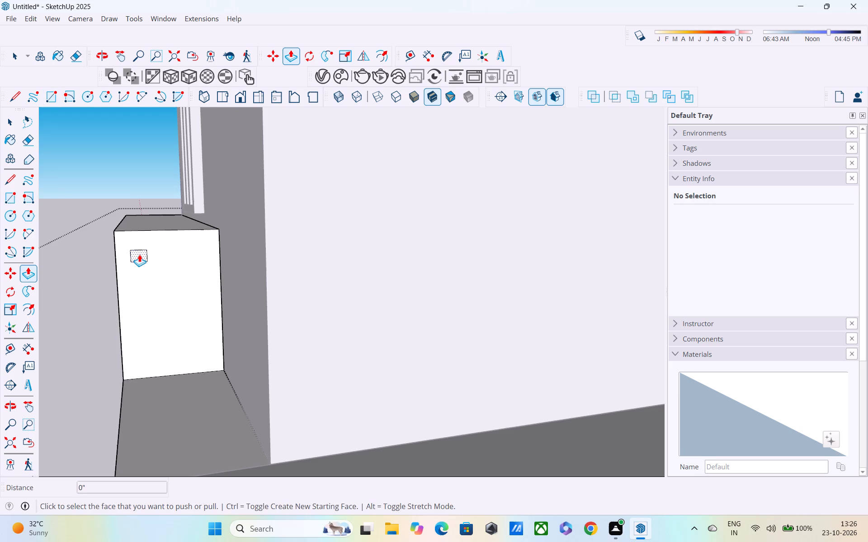
{"action": "left_click", "coordinate": [140, 253]}
{"action": "scroll", "coordinate": [151, 291], "scroll_direction": "down", "scroll_amount": 2}
{"action": "middle_click_drag", "start_coordinate": [152, 294], "coordinate": [315, 271]}
{"action": "scroll", "coordinate": [315, 272], "scroll_direction": "up", "scroll_amount": 1}
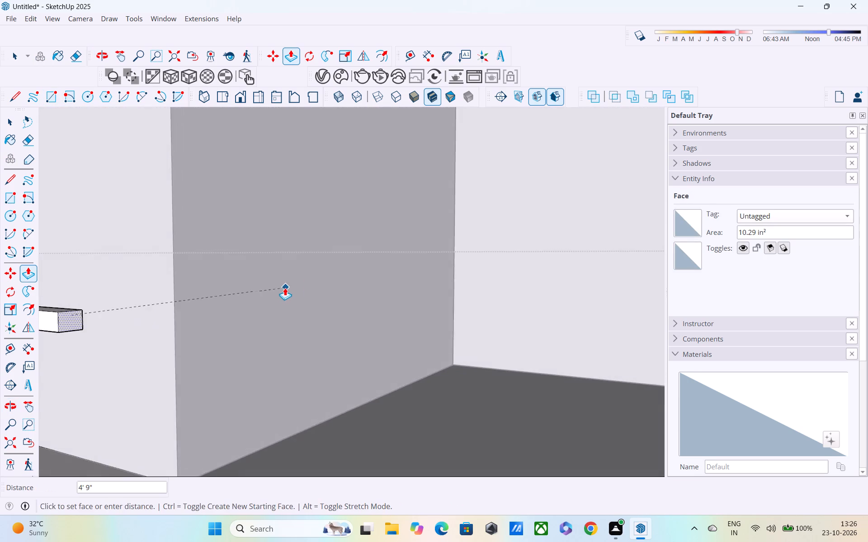
{"action": "scroll", "coordinate": [283, 288], "scroll_direction": "down", "scroll_amount": 3}
{"action": "middle_click_drag", "start_coordinate": [282, 291], "coordinate": [441, 255], "text": "shift"}
{"action": "middle_click_drag", "start_coordinate": [362, 304], "coordinate": [401, 305]}
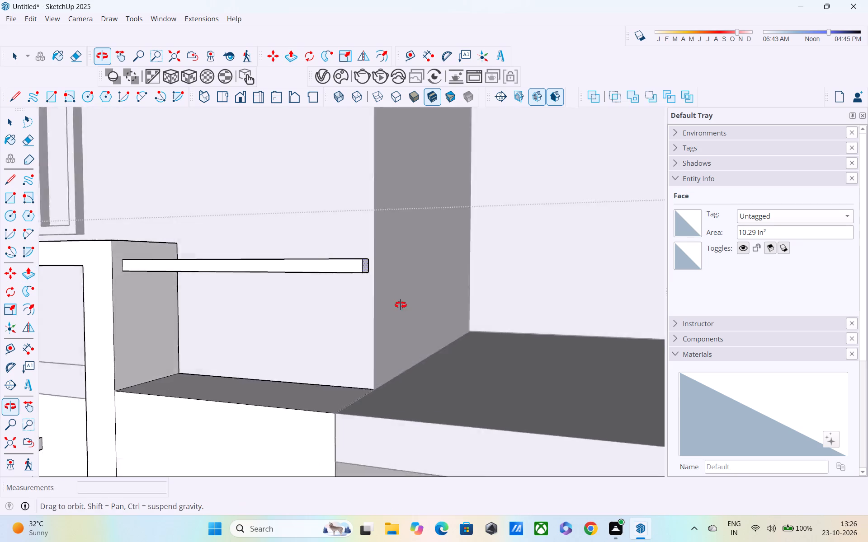
{"action": "middle_click_drag", "start_coordinate": [401, 305], "coordinate": [422, 301]}
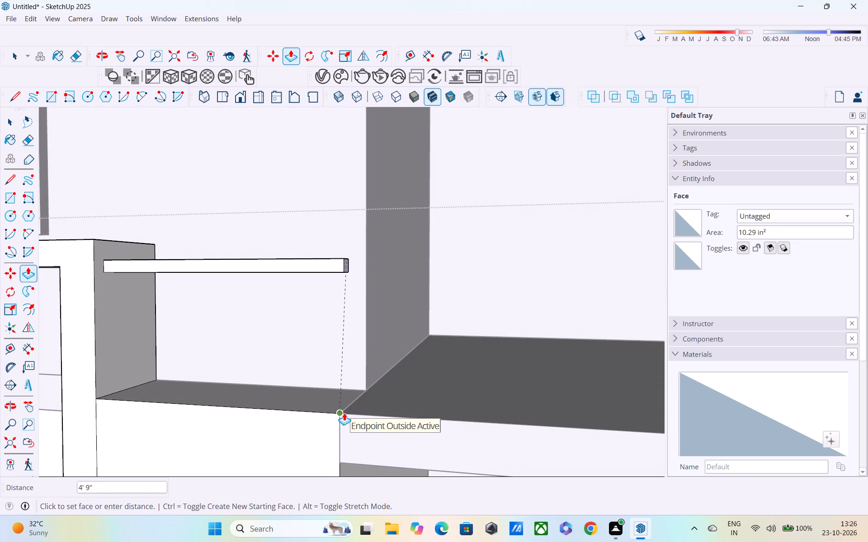
{"action": "scroll", "coordinate": [344, 413], "scroll_direction": "down", "scroll_amount": 6}
{"action": "scroll", "coordinate": [344, 408], "scroll_direction": "up", "scroll_amount": 1}
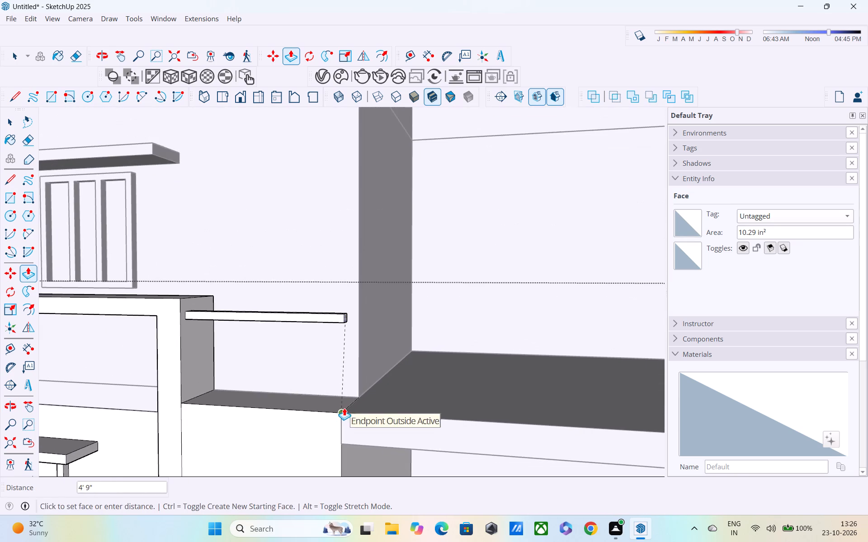
{"action": "middle_click_drag", "start_coordinate": [344, 408], "coordinate": [369, 403]}
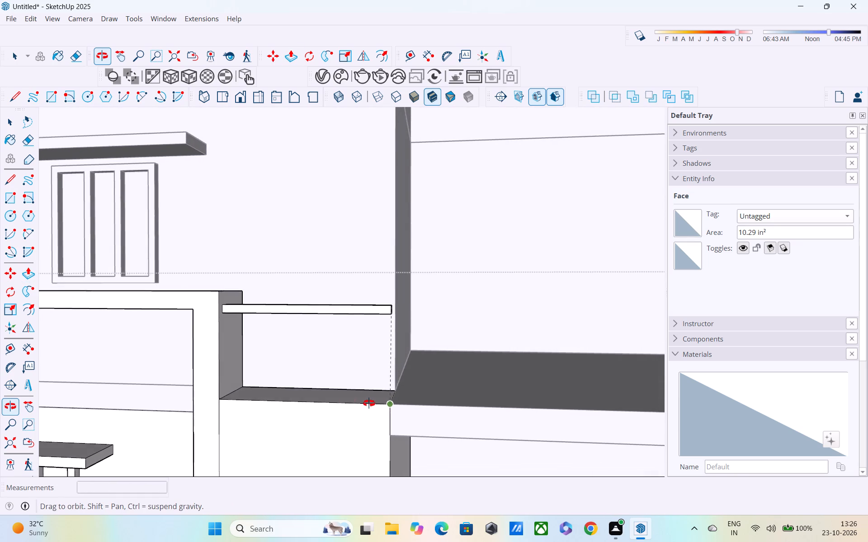
{"action": "middle_click_drag", "start_coordinate": [369, 403], "coordinate": [358, 403]}
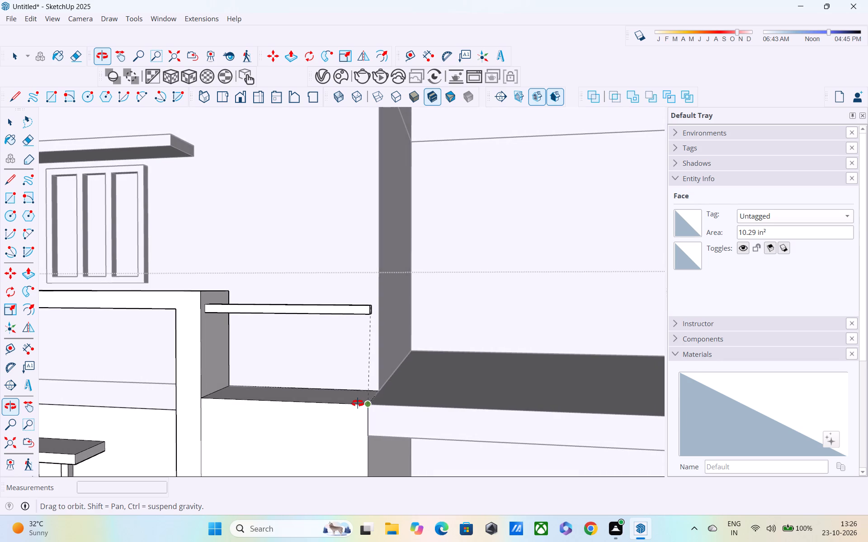
{"action": "middle_click_drag", "start_coordinate": [358, 403], "coordinate": [361, 380]}
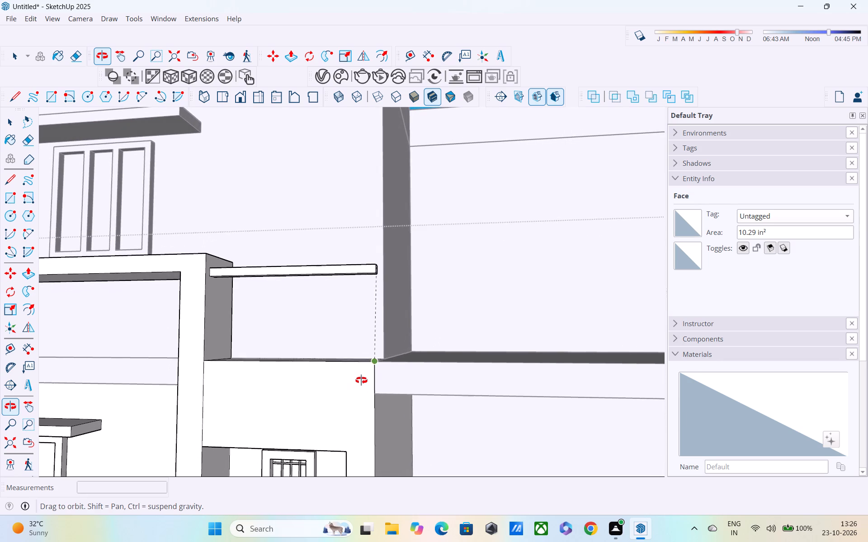
{"action": "middle_click_drag", "start_coordinate": [361, 380], "coordinate": [363, 378]}
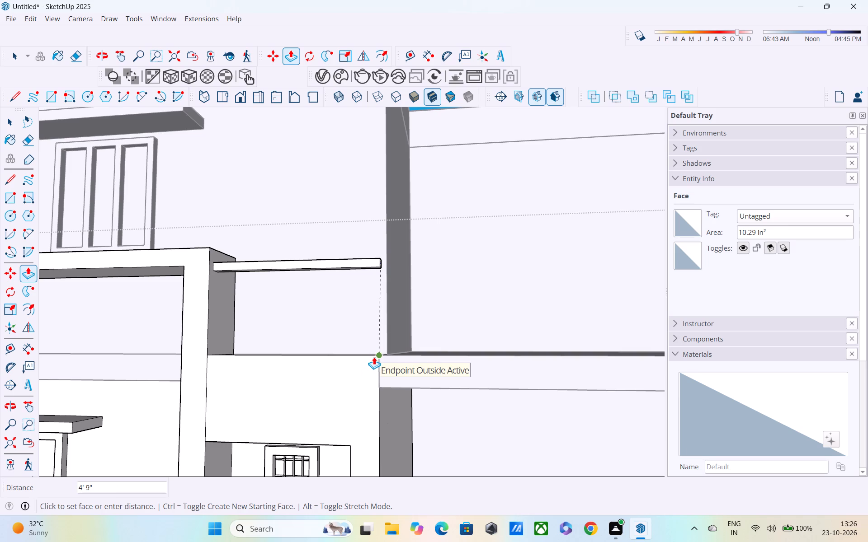
{"action": "left_click", "coordinate": [374, 357]}
Draw a line about 3 11/16" long across the bar's underside, about 2 11/16" from its free end.
{"action": "scroll", "coordinate": [374, 357], "scroll_direction": "down", "scroll_amount": 1}
{"action": "scroll", "coordinate": [356, 327], "scroll_direction": "up", "scroll_amount": 1}
{"action": "middle_click_drag", "start_coordinate": [356, 327], "coordinate": [363, 259]}
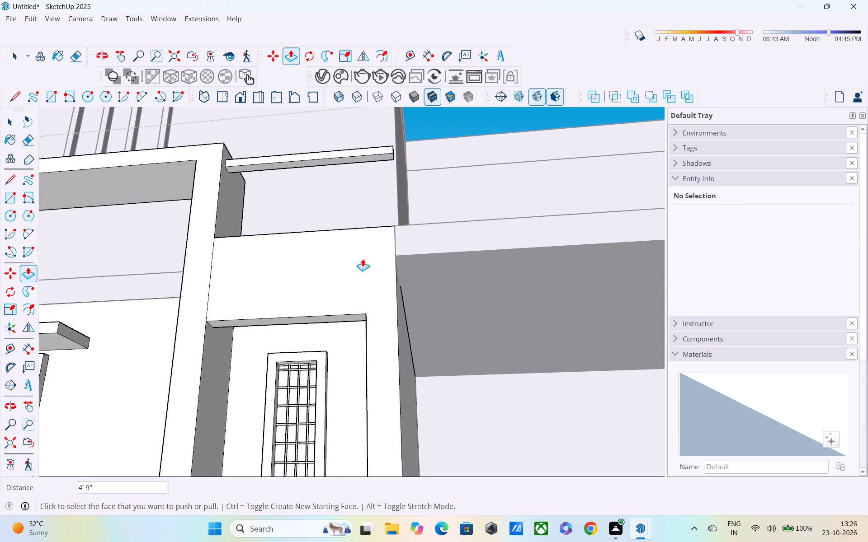
{"action": "key", "text": "l"}
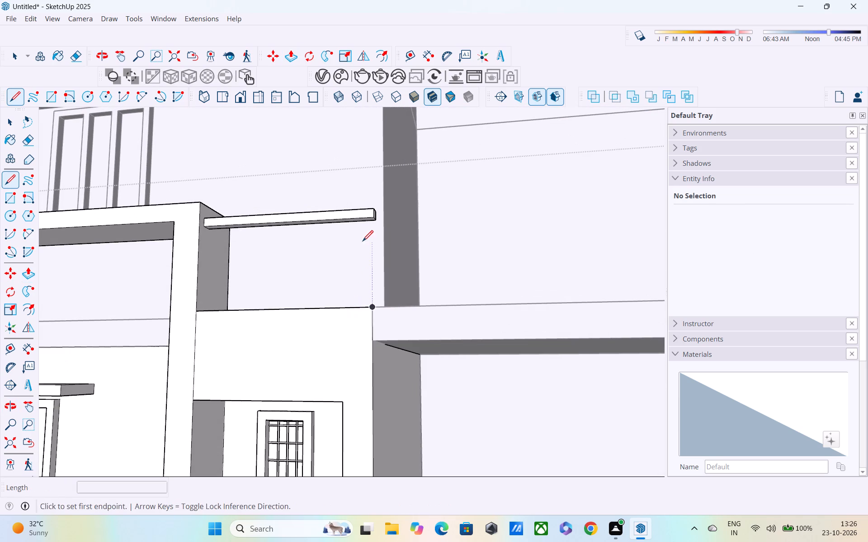
{"action": "middle_click_drag", "start_coordinate": [363, 242], "coordinate": [373, 346]}
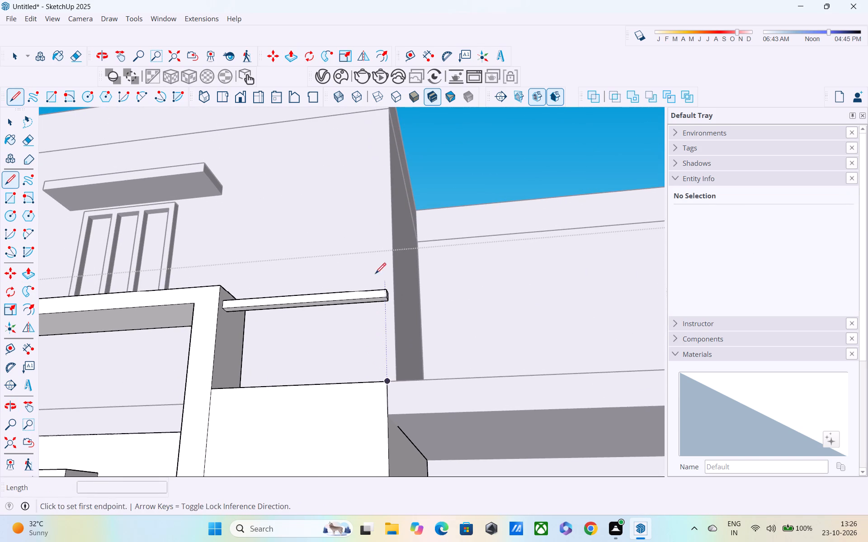
{"action": "middle_click", "coordinate": [373, 258]}
{"action": "middle_click_drag", "start_coordinate": [373, 314], "coordinate": [373, 225]}
{"action": "scroll", "coordinate": [384, 164], "scroll_direction": "up", "scroll_amount": 3}
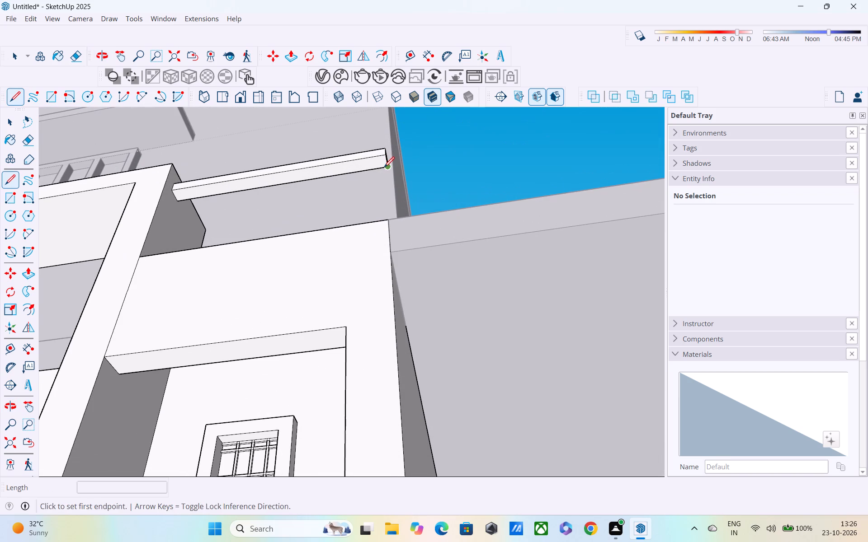
{"action": "left_click", "coordinate": [385, 171]}
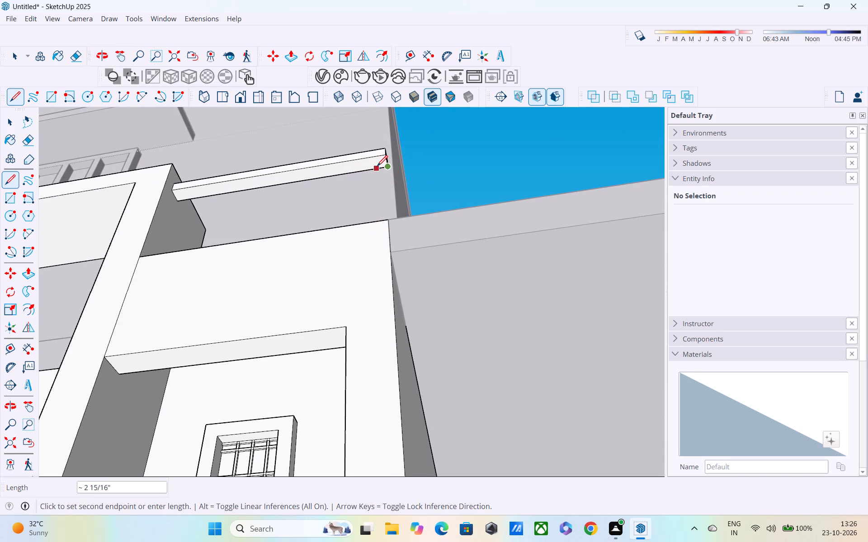
{"action": "left_click", "coordinate": [377, 167]}
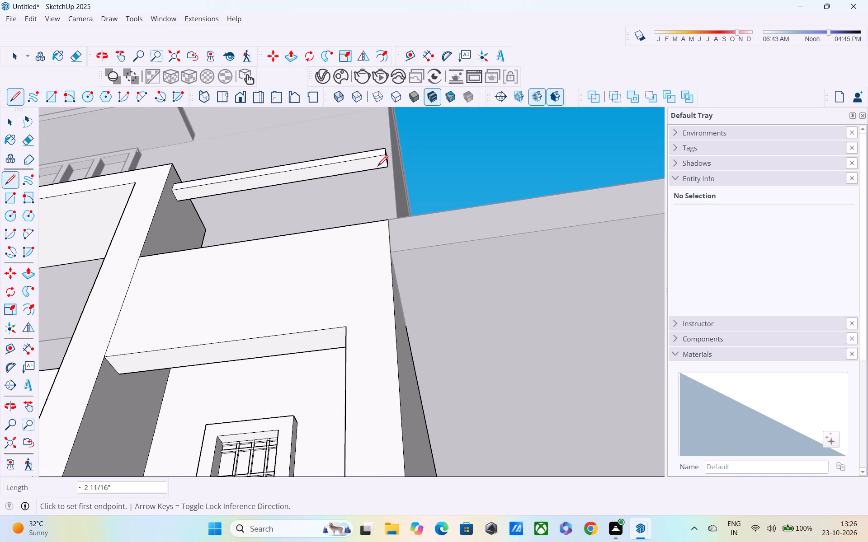
{"action": "left_click", "coordinate": [377, 159]}
{"action": "left_click", "coordinate": [376, 169]}
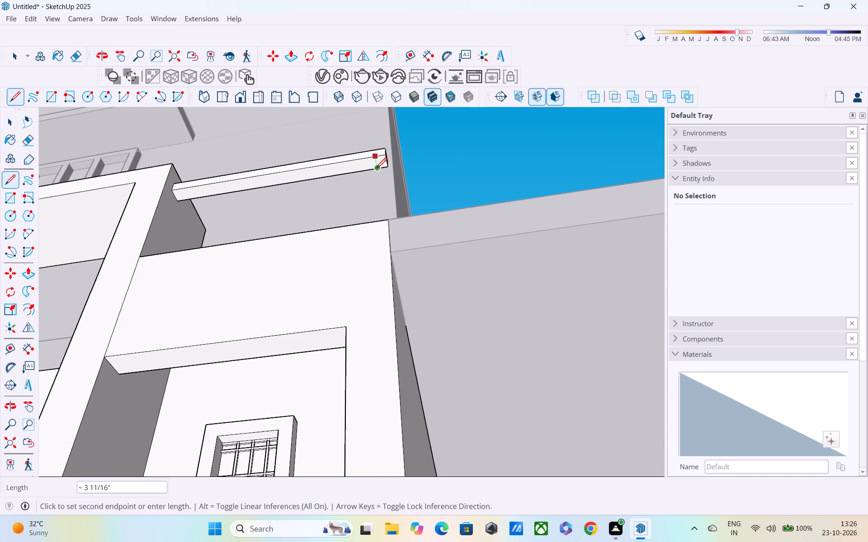
Push/Pull the marked-off end face of the bar's underside down about 2' 4 5/8" to the block's top surface, forming a post.
{"action": "key", "text": "p"}
{"action": "left_click", "coordinate": [379, 158]}
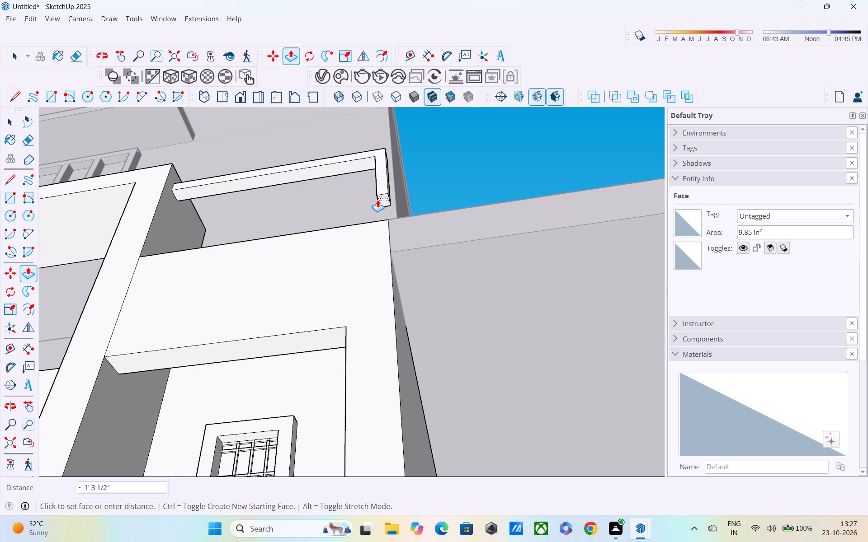
{"action": "scroll", "coordinate": [376, 205], "scroll_direction": "down", "scroll_amount": 1}
{"action": "middle_click_drag", "start_coordinate": [376, 210], "coordinate": [376, 339]}
{"action": "middle_click_drag", "start_coordinate": [373, 266], "coordinate": [377, 341]}
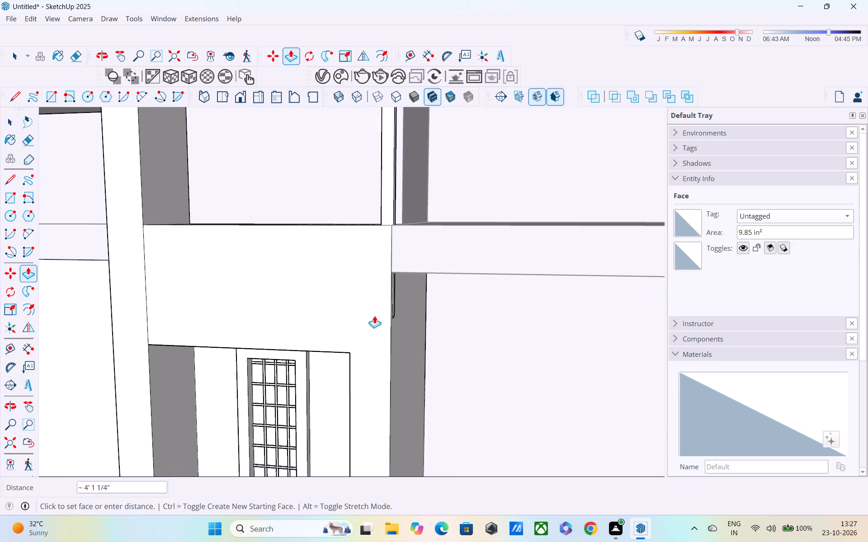
{"action": "middle_click_drag", "start_coordinate": [384, 222], "coordinate": [377, 282]}
{"action": "scroll", "coordinate": [379, 252], "scroll_direction": "up", "scroll_amount": 2}
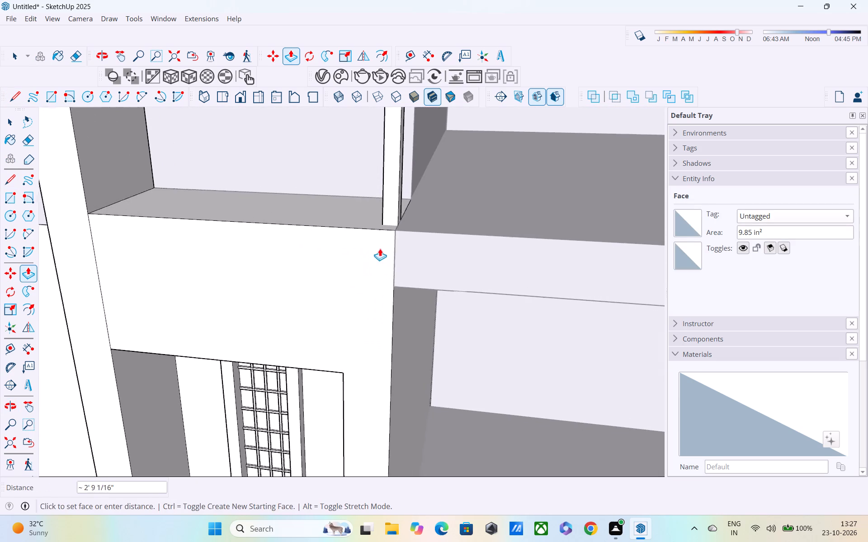
{"action": "scroll", "coordinate": [380, 248], "scroll_direction": "up", "scroll_amount": 1}
{"action": "middle_click_drag", "start_coordinate": [386, 236], "coordinate": [388, 247]}
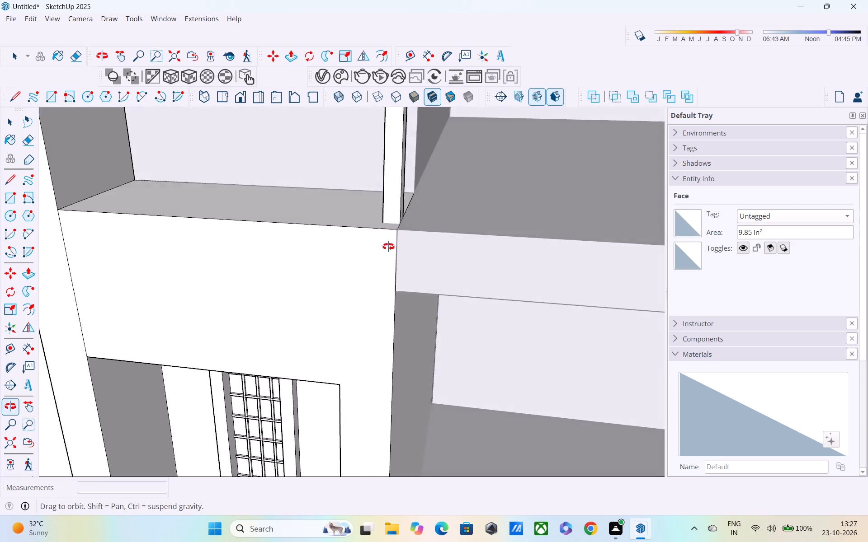
{"action": "middle_click_drag", "start_coordinate": [388, 247], "coordinate": [562, 260]}
{"action": "left_click", "coordinate": [287, 222]}
Examine the new bar and post and the adjoining side face of the projecting frame from several angles.
{"action": "middle_click_drag", "start_coordinate": [281, 238], "coordinate": [274, 246]}
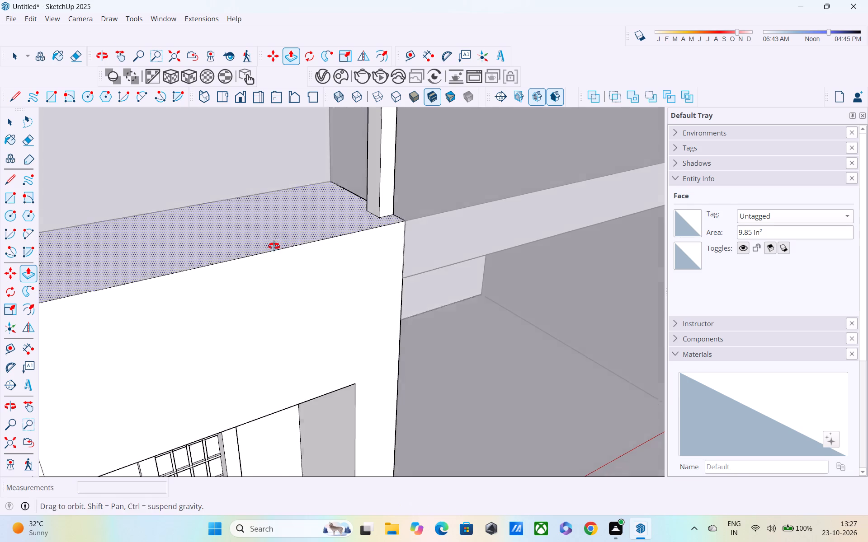
{"action": "middle_click_drag", "start_coordinate": [274, 246], "coordinate": [50, 283]}
{"action": "scroll", "coordinate": [50, 278], "scroll_direction": "down", "scroll_amount": 4}
{"action": "scroll", "coordinate": [50, 278], "scroll_direction": "up", "scroll_amount": 1}
{"action": "middle_click_drag", "start_coordinate": [84, 280], "coordinate": [250, 349]}
{"action": "middle_click_drag", "start_coordinate": [257, 285], "coordinate": [207, 198]}
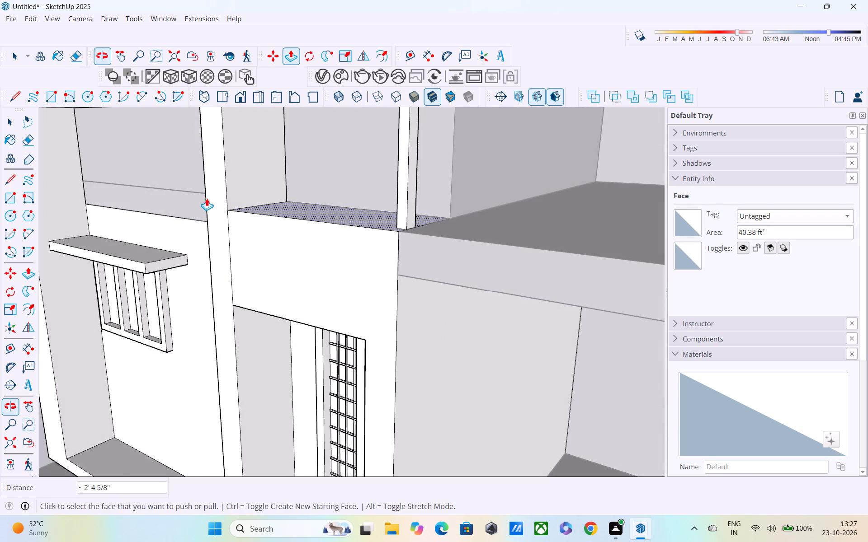
{"action": "scroll", "coordinate": [215, 190], "scroll_direction": "down", "scroll_amount": 1}
{"action": "middle_click_drag", "start_coordinate": [224, 201], "coordinate": [246, 293], "text": "shift"}
{"action": "scroll", "coordinate": [251, 246], "scroll_direction": "up", "scroll_amount": 3}
{"action": "middle_click_drag", "start_coordinate": [251, 245], "coordinate": [242, 193]}
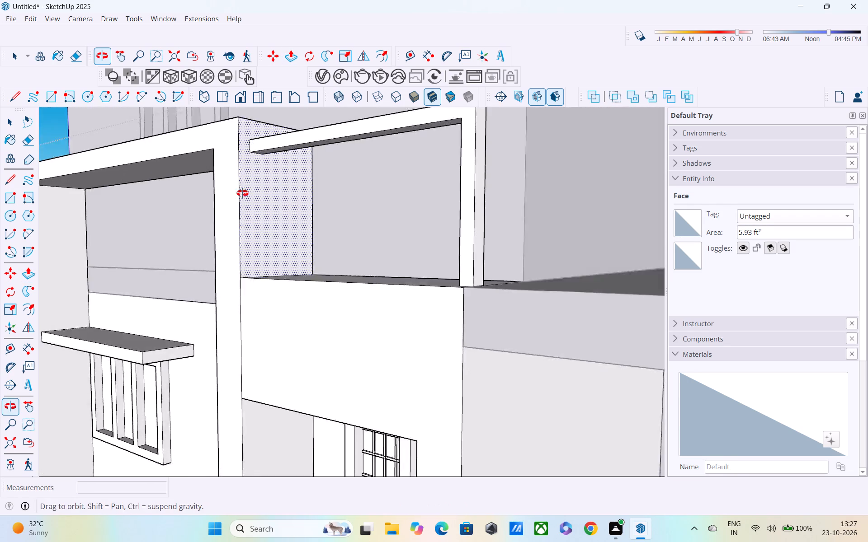
{"action": "middle_click_drag", "start_coordinate": [242, 193], "coordinate": [250, 169]}
{"action": "middle_click_drag", "start_coordinate": [252, 168], "coordinate": [267, 248], "text": "shift"}
{"action": "scroll", "coordinate": [263, 215], "scroll_direction": "down", "scroll_amount": 1, "text": "shift"}
{"action": "scroll", "coordinate": [281, 221], "scroll_direction": "up", "scroll_amount": 3}
{"action": "middle_click_drag", "start_coordinate": [287, 211], "coordinate": [286, 165]}
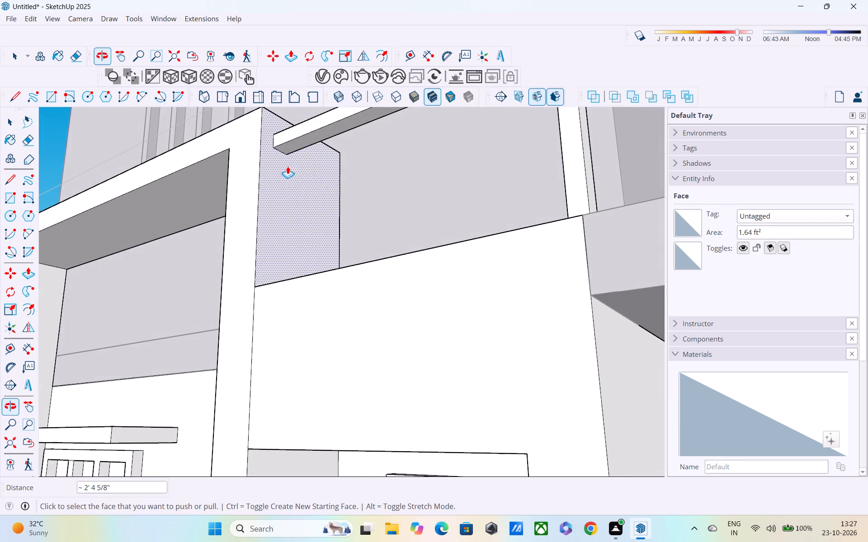
{"action": "middle_click", "coordinate": [316, 190]}
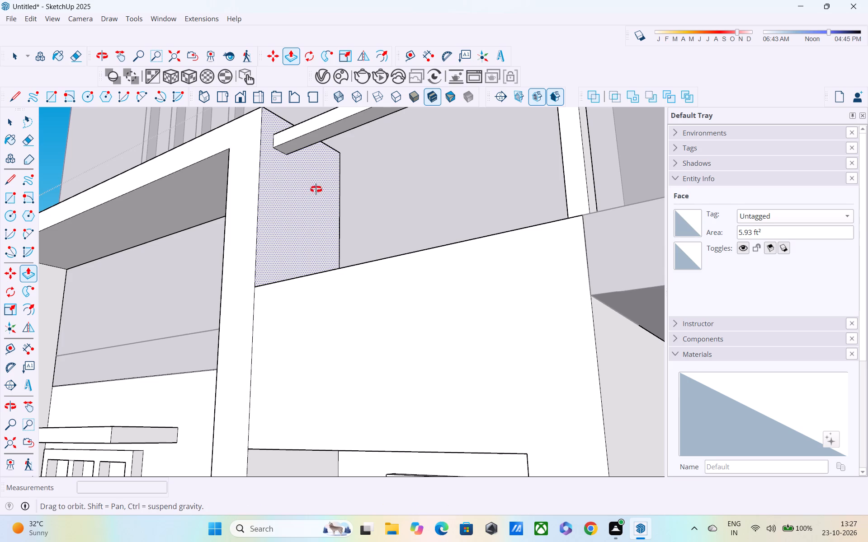
Draw a small rectangle about 1 7/16" by 7/8" on the bar's underside, close to the projecting frame.
{"action": "middle_click_drag", "start_coordinate": [325, 220], "coordinate": [309, 240]}
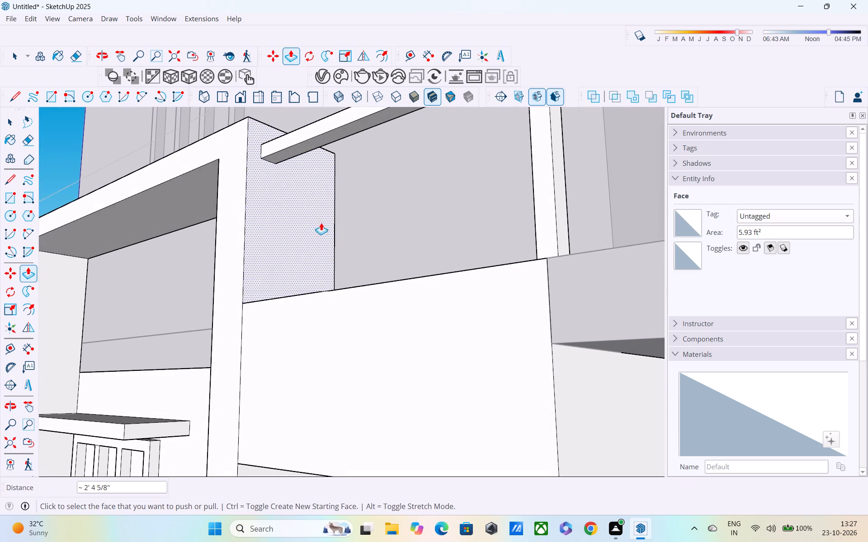
{"action": "key", "text": "r"}
{"action": "scroll", "coordinate": [311, 192], "scroll_direction": "up", "scroll_amount": 2}
{"action": "middle_click_drag", "start_coordinate": [270, 164], "coordinate": [304, 289], "text": "shift"}
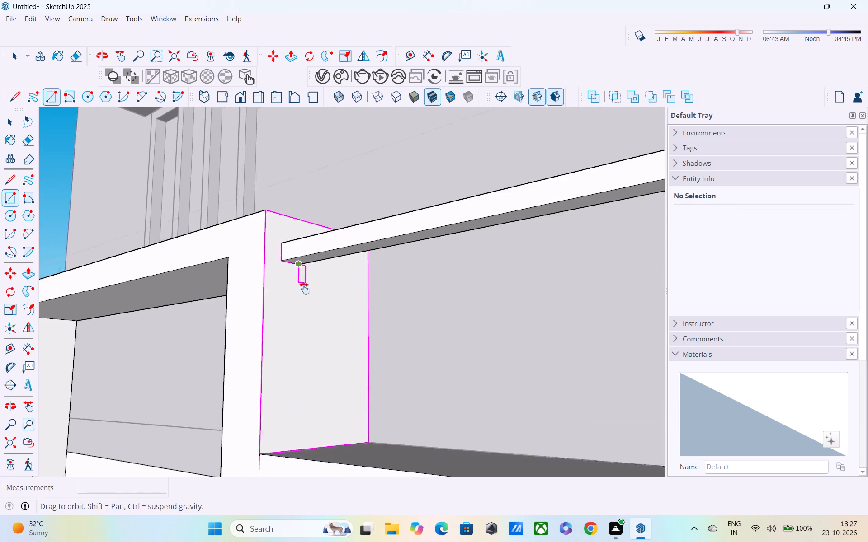
{"action": "middle_click_drag", "start_coordinate": [304, 289], "coordinate": [308, 296], "text": "shift"}
{"action": "middle_click_drag", "start_coordinate": [321, 297], "coordinate": [300, 220]}
{"action": "scroll", "coordinate": [314, 303], "scroll_direction": "up", "scroll_amount": 3}
{"action": "scroll", "coordinate": [303, 266], "scroll_direction": "up", "scroll_amount": 2}
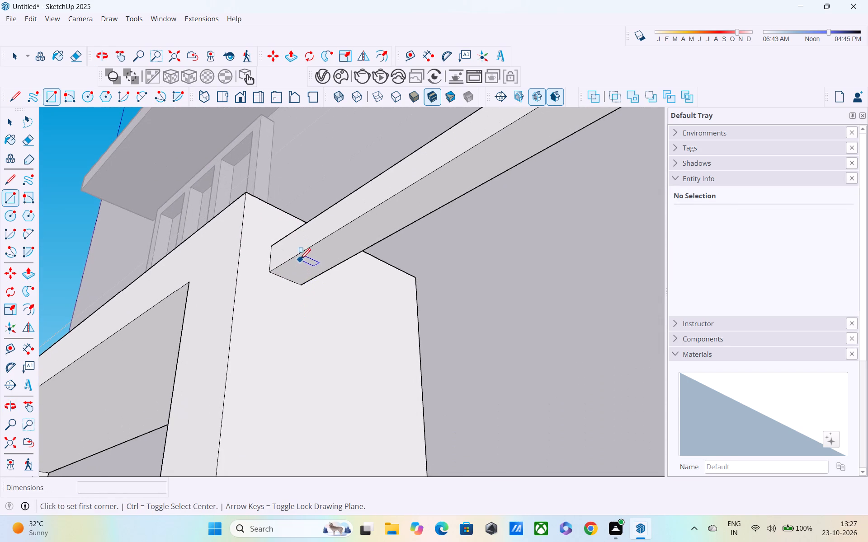
{"action": "scroll", "coordinate": [300, 261], "scroll_direction": "up", "scroll_amount": 3}
{"action": "left_click", "coordinate": [292, 265]}
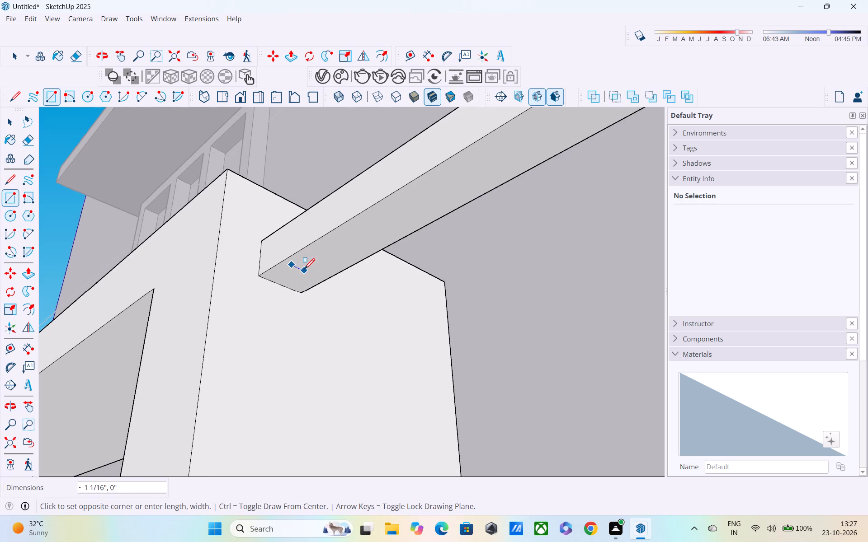
{"action": "scroll", "coordinate": [304, 270], "scroll_direction": "up", "scroll_amount": 6}
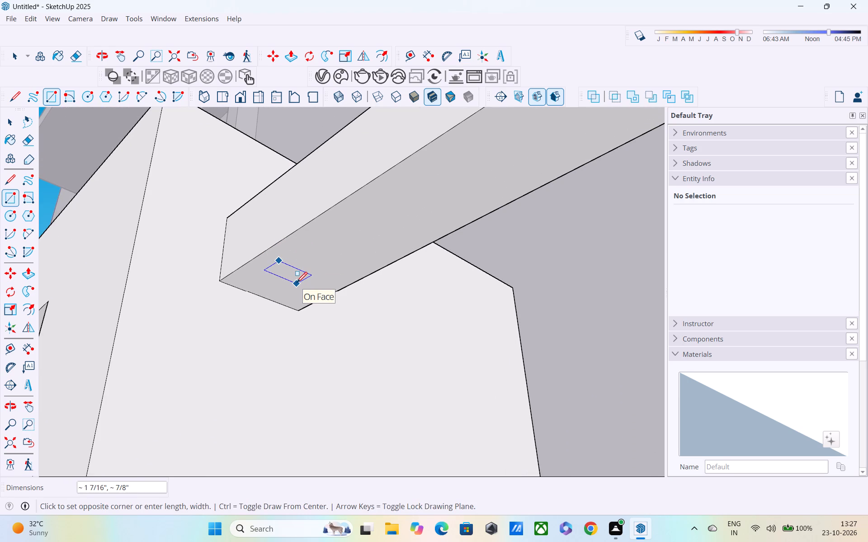
{"action": "left_click", "coordinate": [296, 283]}
Push/Pull the small rectangle down about 2' 4 5/8" to the block's top surface, forming a thin baluster.
{"action": "key", "text": "p"}
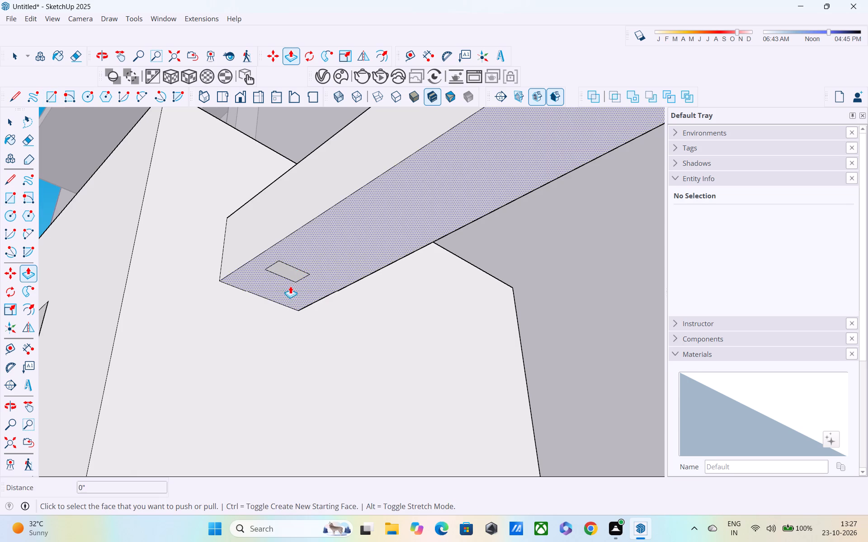
{"action": "left_click", "coordinate": [283, 271]}
{"action": "scroll", "coordinate": [291, 327], "scroll_direction": "down", "scroll_amount": 12}
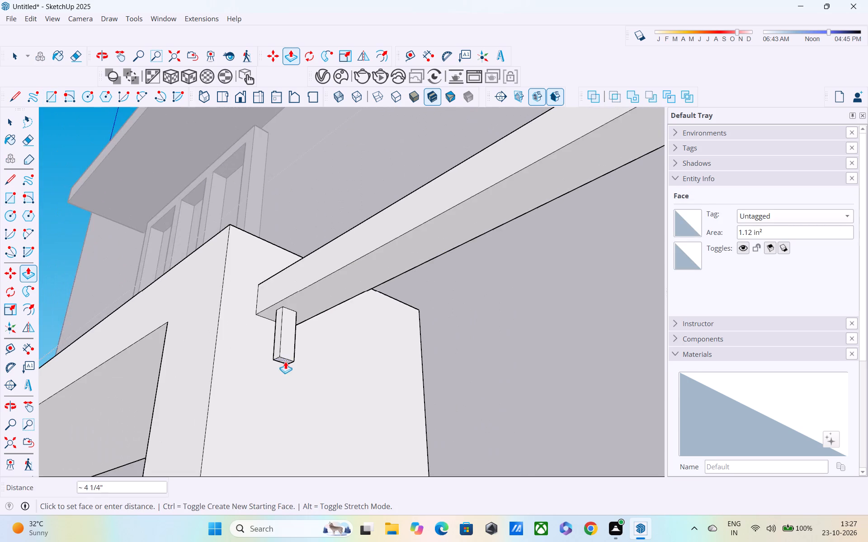
{"action": "scroll", "coordinate": [285, 361], "scroll_direction": "down", "scroll_amount": 2}
{"action": "middle_click_drag", "start_coordinate": [290, 373], "coordinate": [249, 316], "text": "shift"}
{"action": "scroll", "coordinate": [248, 315], "scroll_direction": "down", "scroll_amount": 4}
{"action": "middle_click_drag", "start_coordinate": [271, 356], "coordinate": [294, 406]}
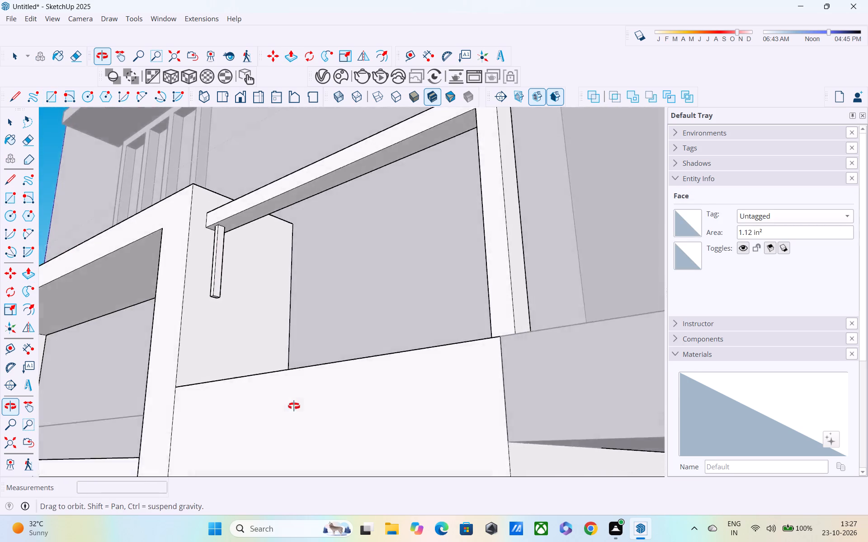
{"action": "middle_click_drag", "start_coordinate": [294, 406], "coordinate": [353, 451]}
{"action": "middle_click_drag", "start_coordinate": [157, 361], "coordinate": [180, 420]}
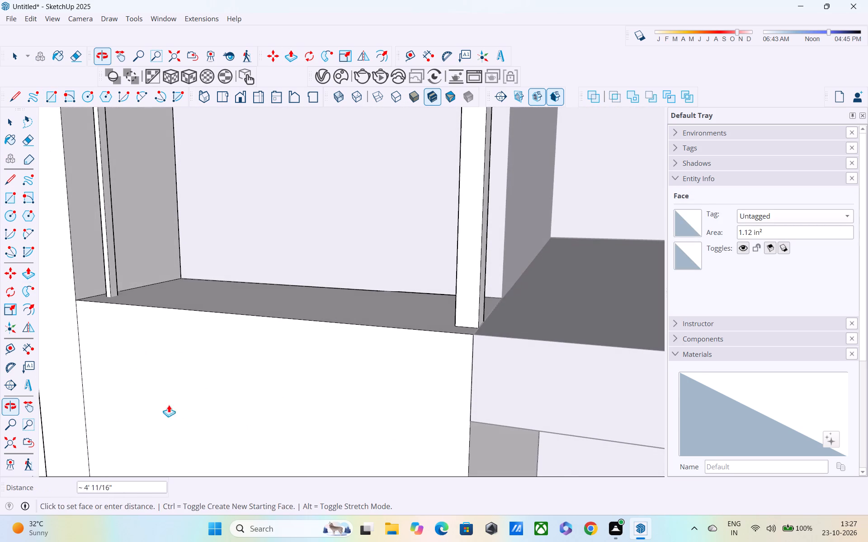
{"action": "left_click", "coordinate": [146, 297]}
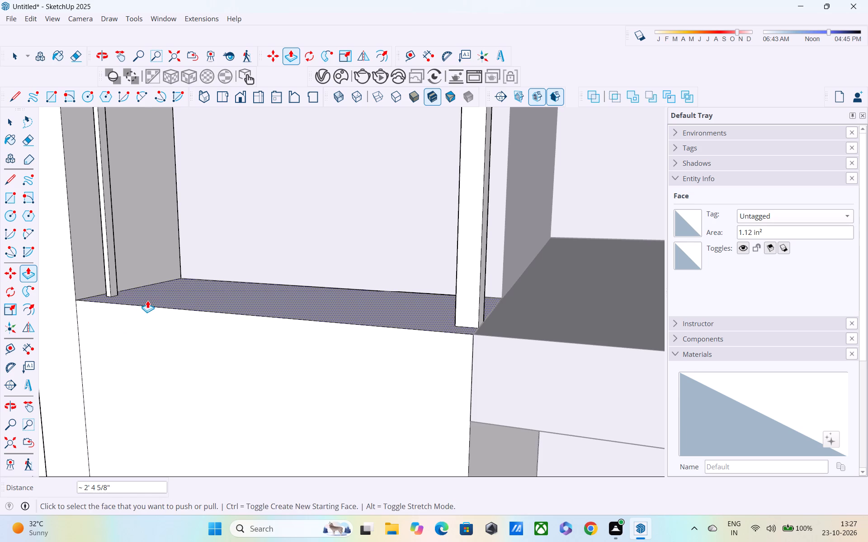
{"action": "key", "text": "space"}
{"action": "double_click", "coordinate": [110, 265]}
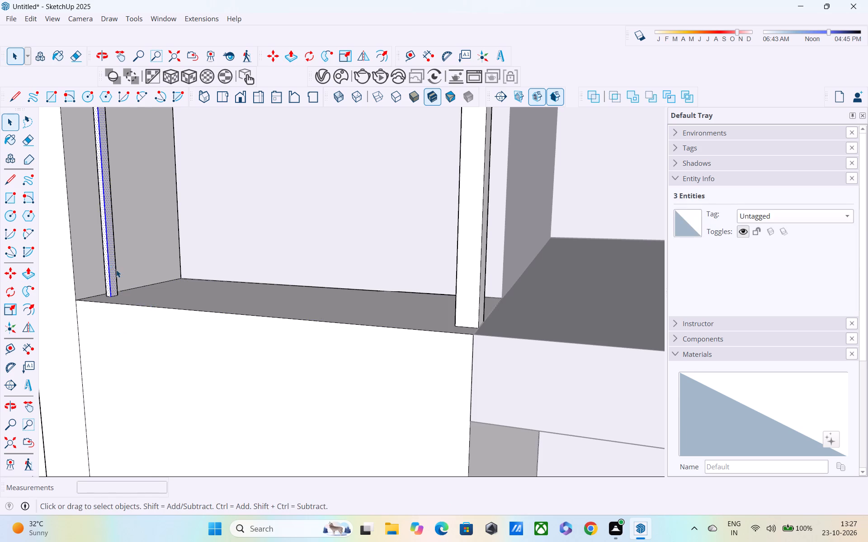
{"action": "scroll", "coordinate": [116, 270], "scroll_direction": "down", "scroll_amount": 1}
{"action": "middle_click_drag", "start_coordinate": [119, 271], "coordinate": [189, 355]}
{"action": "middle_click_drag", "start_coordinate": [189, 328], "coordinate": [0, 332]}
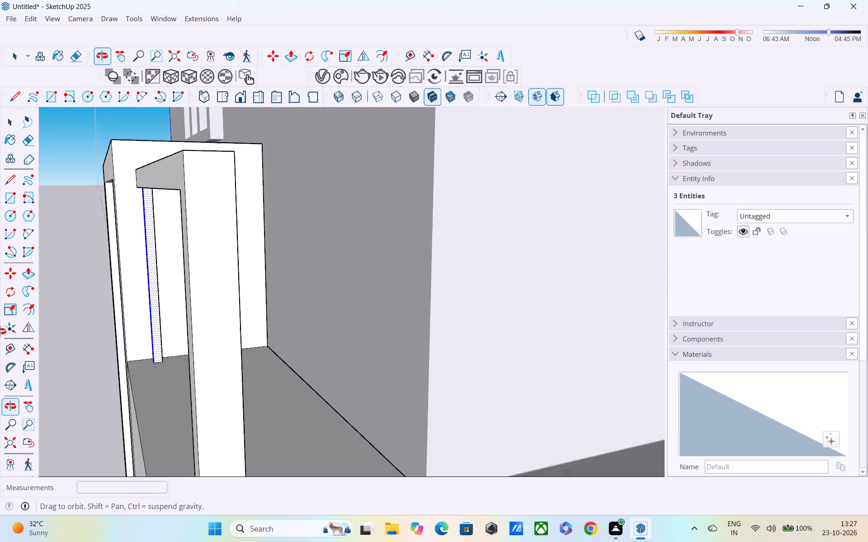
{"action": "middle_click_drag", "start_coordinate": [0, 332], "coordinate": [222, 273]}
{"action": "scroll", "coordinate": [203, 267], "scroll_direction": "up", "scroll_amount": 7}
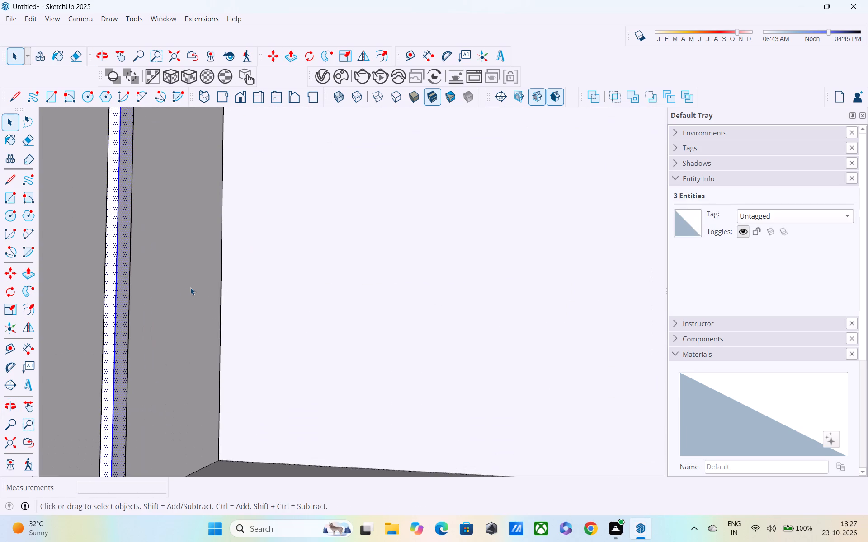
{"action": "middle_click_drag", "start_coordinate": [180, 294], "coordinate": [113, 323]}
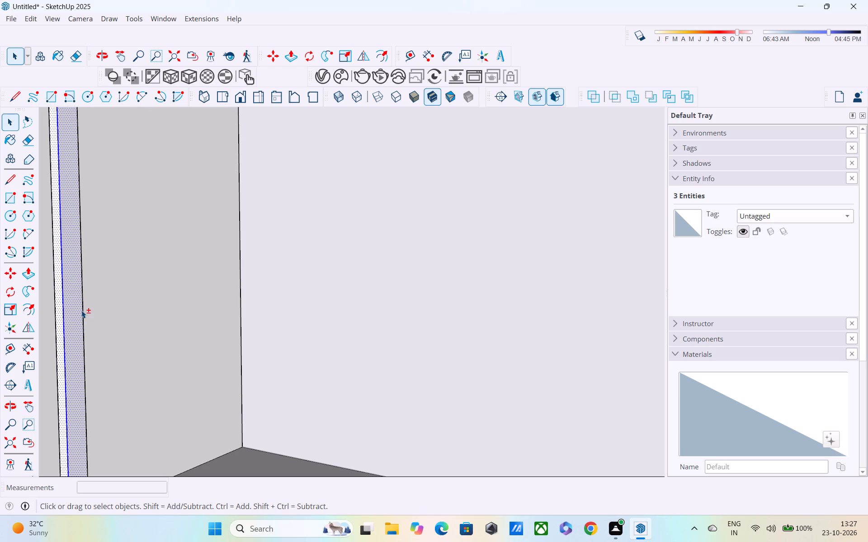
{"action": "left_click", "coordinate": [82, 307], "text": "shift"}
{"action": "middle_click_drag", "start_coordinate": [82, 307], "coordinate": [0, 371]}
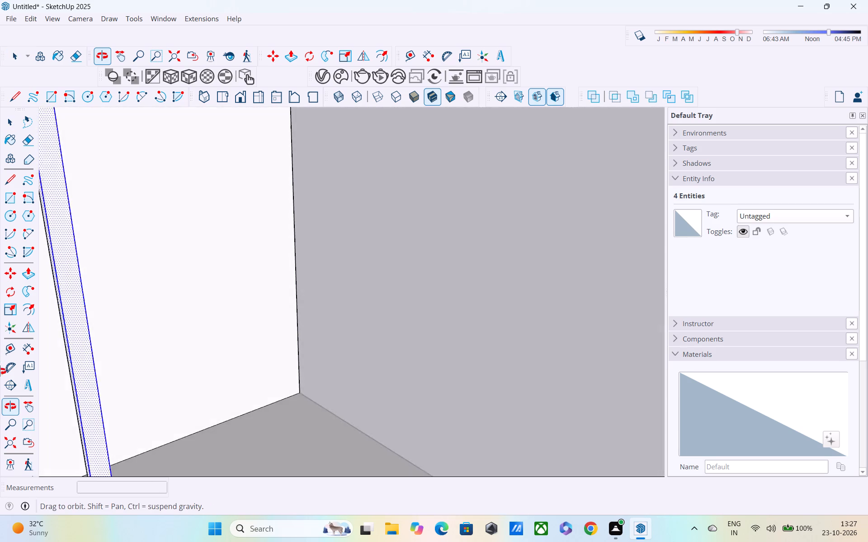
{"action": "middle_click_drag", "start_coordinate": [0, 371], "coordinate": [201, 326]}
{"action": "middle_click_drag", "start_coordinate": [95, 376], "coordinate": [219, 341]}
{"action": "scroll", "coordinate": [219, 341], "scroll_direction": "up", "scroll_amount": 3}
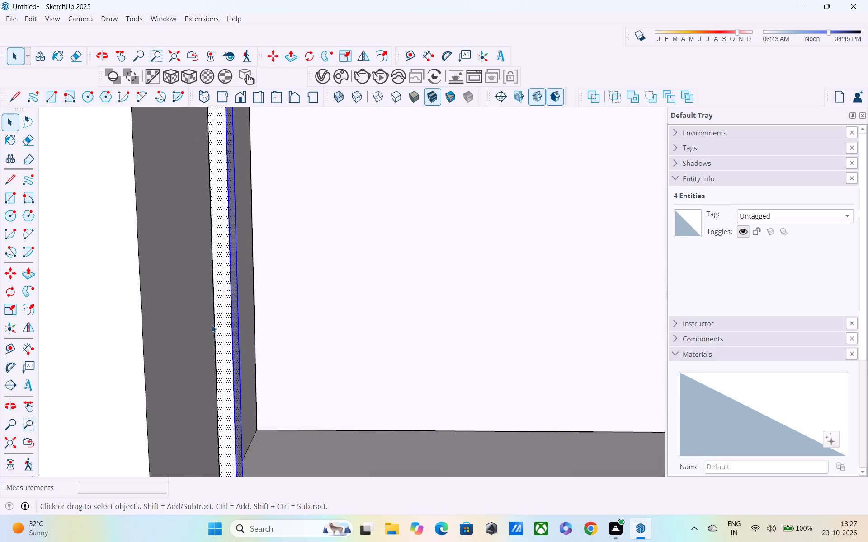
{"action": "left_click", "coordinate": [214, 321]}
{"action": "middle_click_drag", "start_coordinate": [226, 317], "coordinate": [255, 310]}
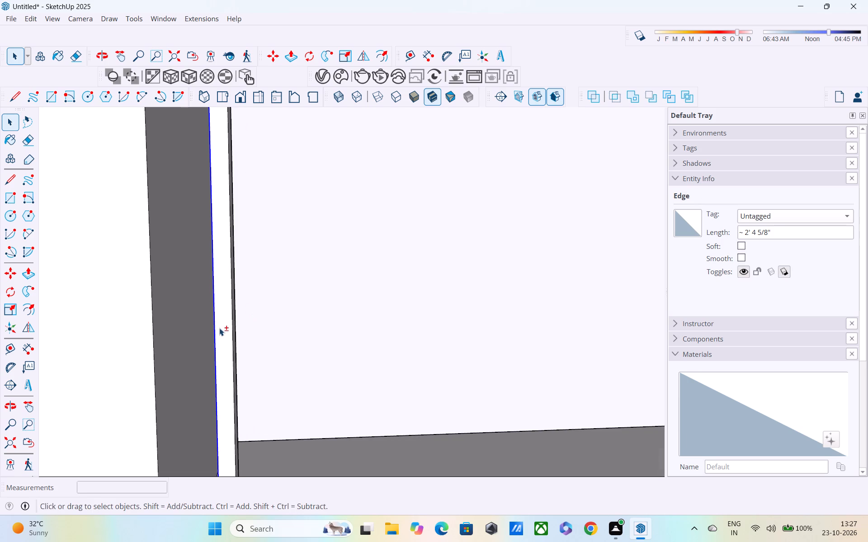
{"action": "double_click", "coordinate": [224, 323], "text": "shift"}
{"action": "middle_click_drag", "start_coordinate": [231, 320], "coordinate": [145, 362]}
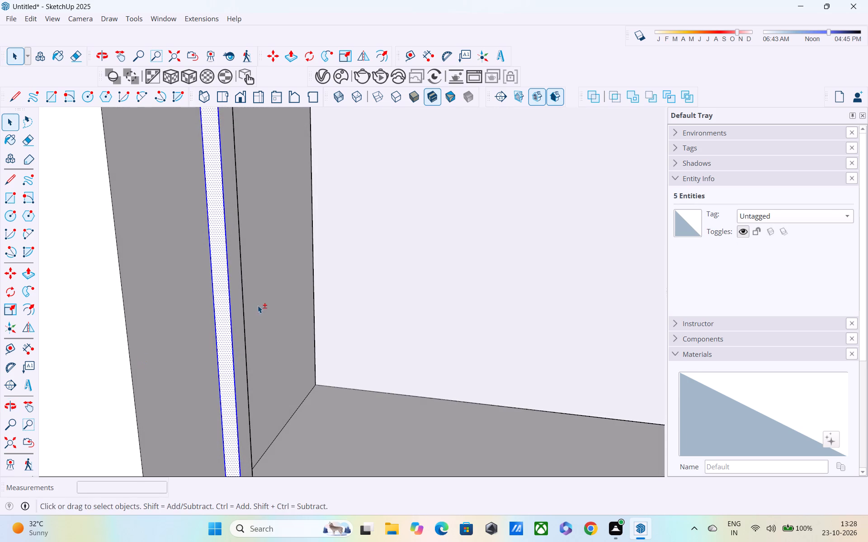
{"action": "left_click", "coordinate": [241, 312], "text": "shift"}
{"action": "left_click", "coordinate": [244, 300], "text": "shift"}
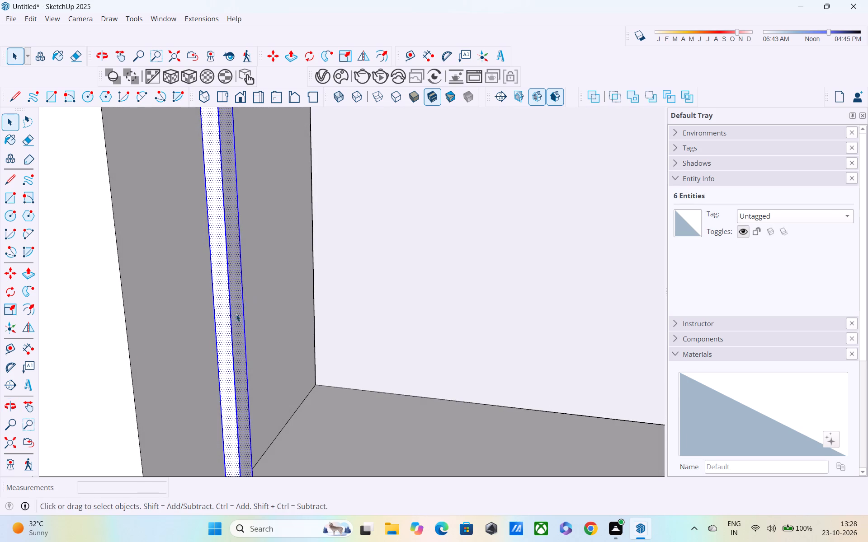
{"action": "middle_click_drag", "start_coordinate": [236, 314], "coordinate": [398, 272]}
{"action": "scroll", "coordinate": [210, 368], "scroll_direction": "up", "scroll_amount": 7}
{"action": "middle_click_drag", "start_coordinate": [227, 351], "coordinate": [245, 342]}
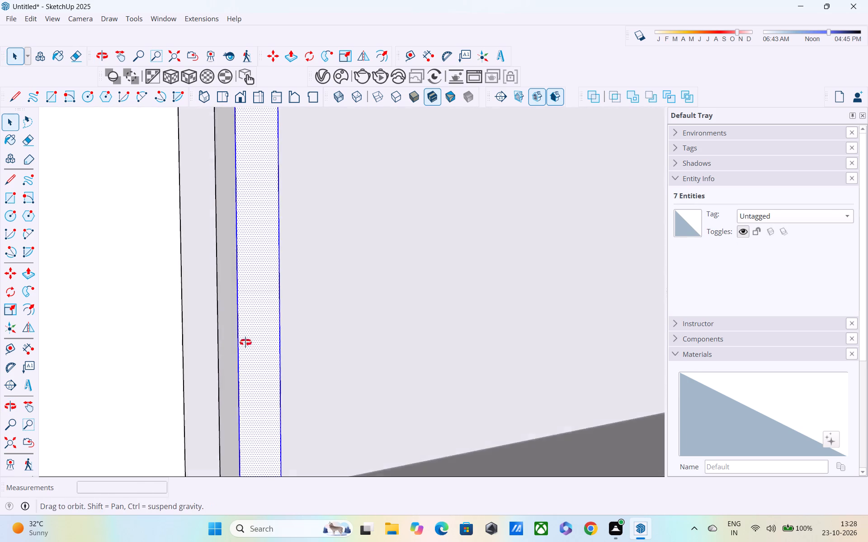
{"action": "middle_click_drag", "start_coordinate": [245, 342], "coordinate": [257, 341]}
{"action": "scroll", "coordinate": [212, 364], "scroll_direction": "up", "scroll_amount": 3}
Copy all faces and edges of the thin baluster about 4' 2 3/4" along the bar, placing the copy just beside the end post.
{"action": "left_click", "coordinate": [238, 351]}
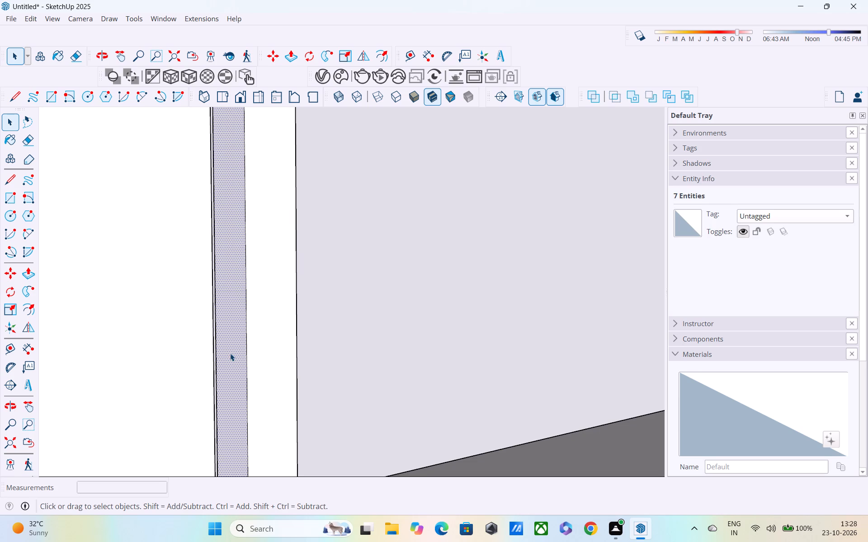
{"action": "double_click", "coordinate": [264, 346], "text": "shift"}
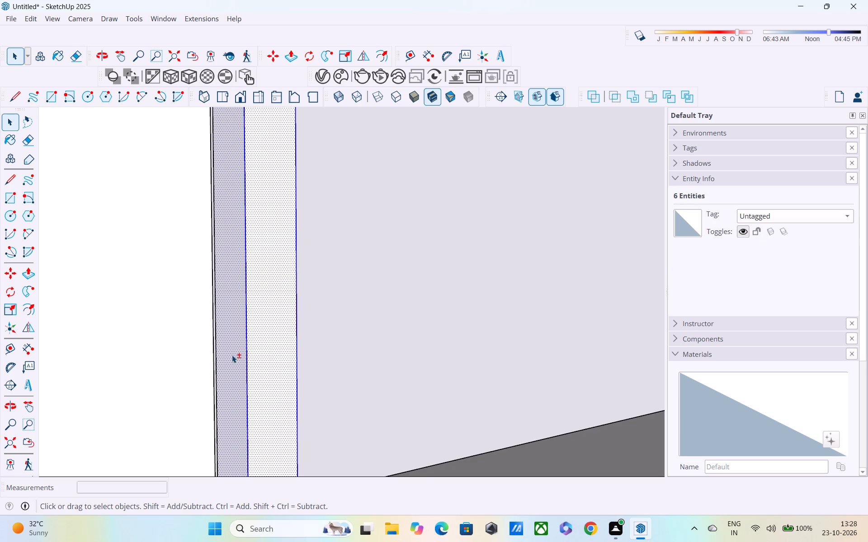
{"action": "middle_click_drag", "start_coordinate": [224, 346], "coordinate": [203, 365]}
{"action": "scroll", "coordinate": [219, 349], "scroll_direction": "up", "scroll_amount": 3}
{"action": "scroll", "coordinate": [221, 337], "scroll_direction": "up", "scroll_amount": 2, "text": "shift"}
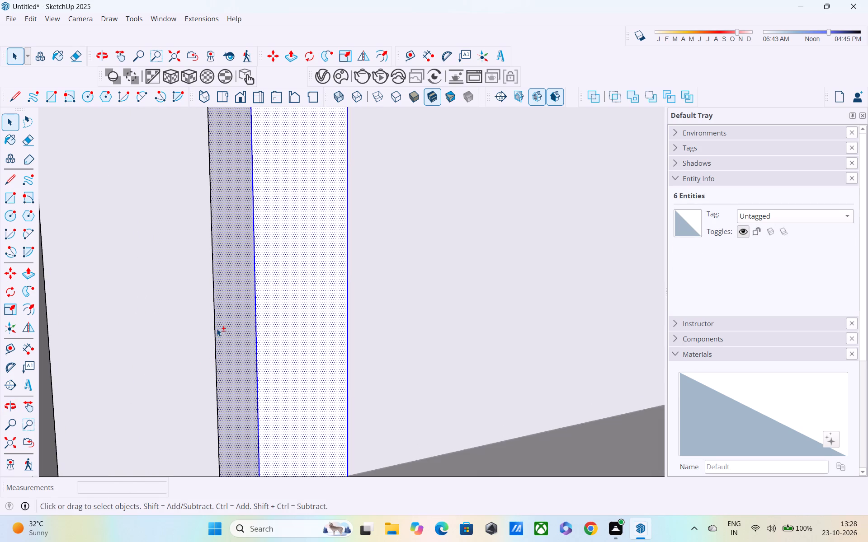
{"action": "left_click", "coordinate": [215, 326], "text": "shift"}
{"action": "scroll", "coordinate": [215, 326], "scroll_direction": "down", "scroll_amount": 2, "text": "shift"}
{"action": "middle_click_drag", "start_coordinate": [296, 336], "coordinate": [100, 388]}
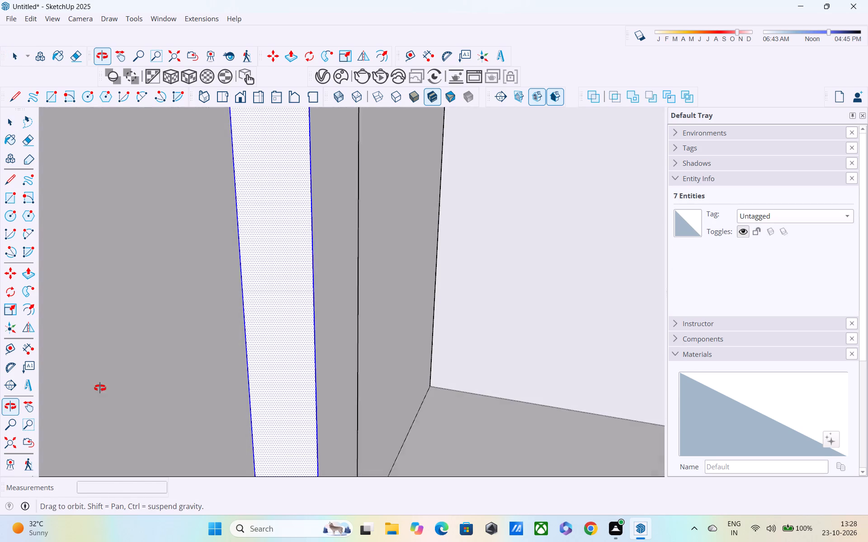
{"action": "middle_click_drag", "start_coordinate": [100, 388], "coordinate": [97, 389]}
{"action": "middle_click_drag", "start_coordinate": [346, 293], "coordinate": [274, 350], "text": "shift"}
{"action": "left_click", "coordinate": [270, 349], "text": "shift"}
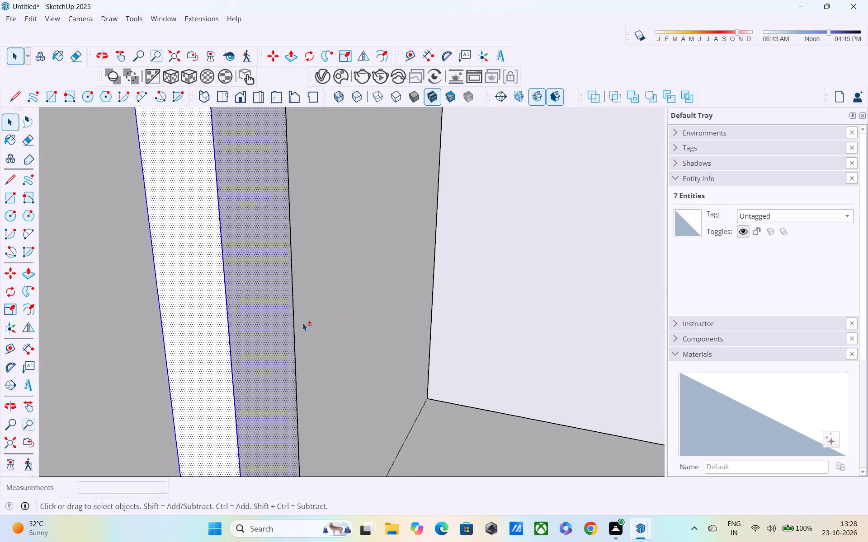
{"action": "left_click", "coordinate": [296, 327], "text": "shift"}
{"action": "middle_click_drag", "start_coordinate": [294, 328], "coordinate": [99, 393]}
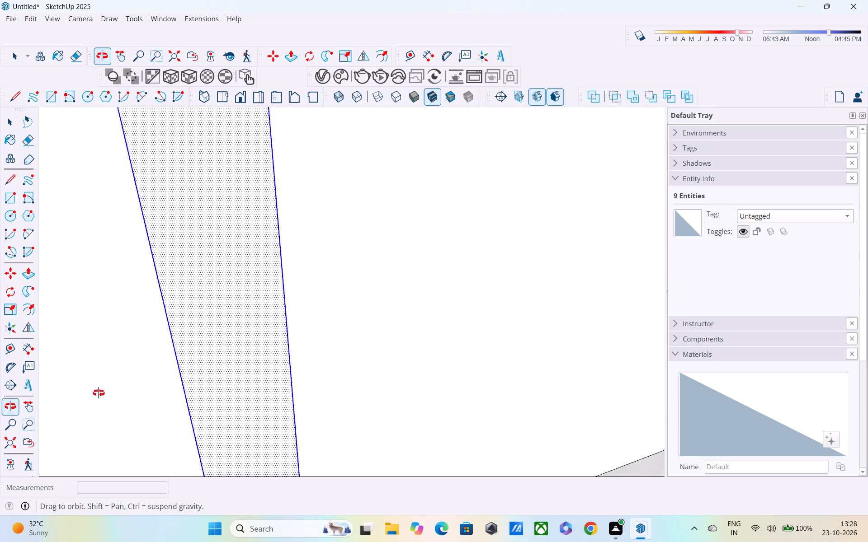
{"action": "middle_click_drag", "start_coordinate": [99, 393], "coordinate": [95, 392]}
{"action": "middle_click_drag", "start_coordinate": [345, 293], "coordinate": [184, 358]}
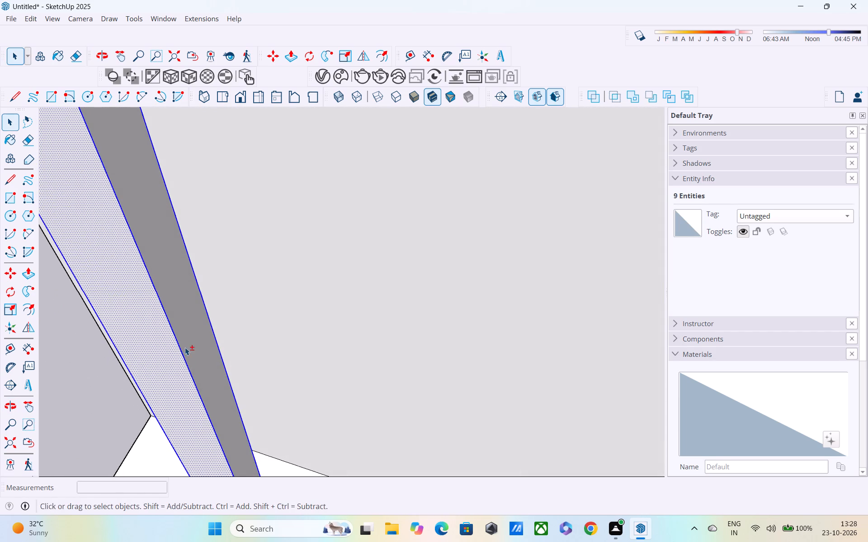
{"action": "left_click", "coordinate": [191, 340], "text": "shift"}
{"action": "scroll", "coordinate": [193, 338], "scroll_direction": "down", "scroll_amount": 3, "text": "shift"}
{"action": "middle_click_drag", "start_coordinate": [208, 351], "coordinate": [421, 293]}
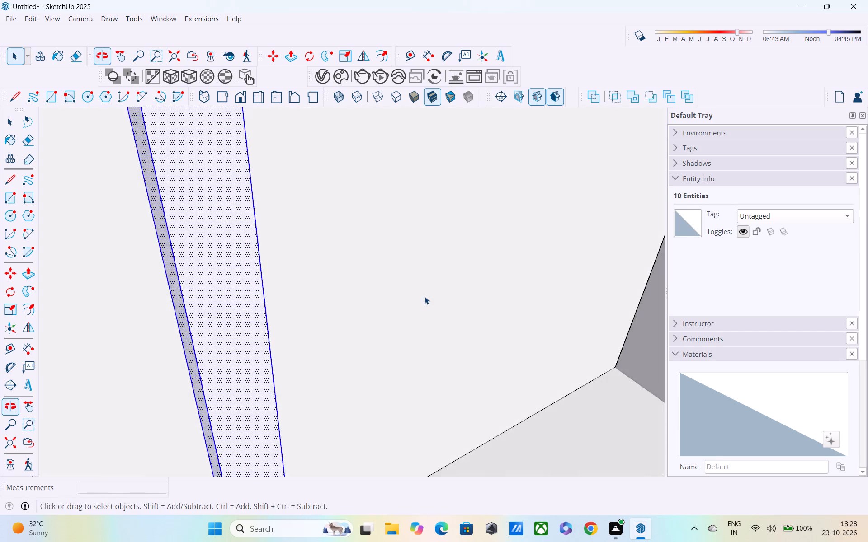
{"action": "scroll", "coordinate": [425, 296], "scroll_direction": "up", "scroll_amount": 1}
{"action": "scroll", "coordinate": [425, 296], "scroll_direction": "down", "scroll_amount": 4}
{"action": "middle_click_drag", "start_coordinate": [411, 337], "coordinate": [456, 309]}
{"action": "scroll", "coordinate": [457, 308], "scroll_direction": "down", "scroll_amount": 11}
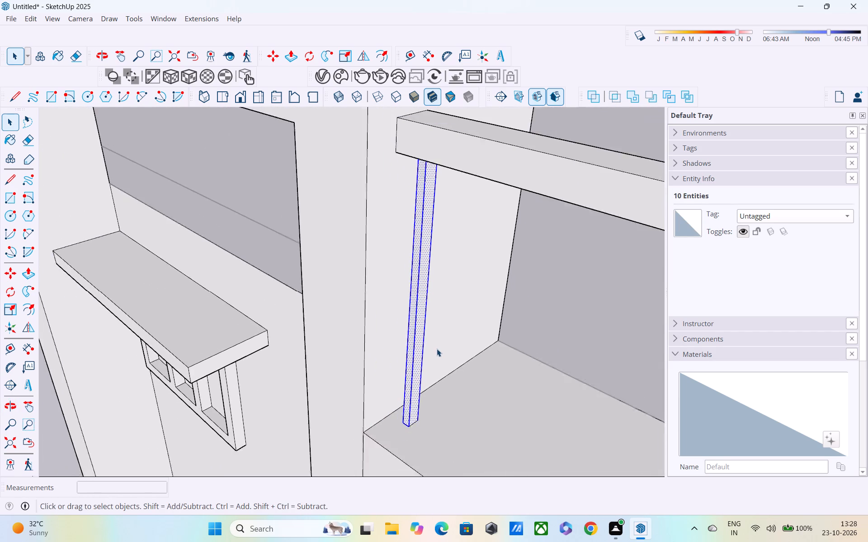
{"action": "middle_click_drag", "start_coordinate": [437, 349], "coordinate": [456, 292]}
{"action": "key", "text": "m"}
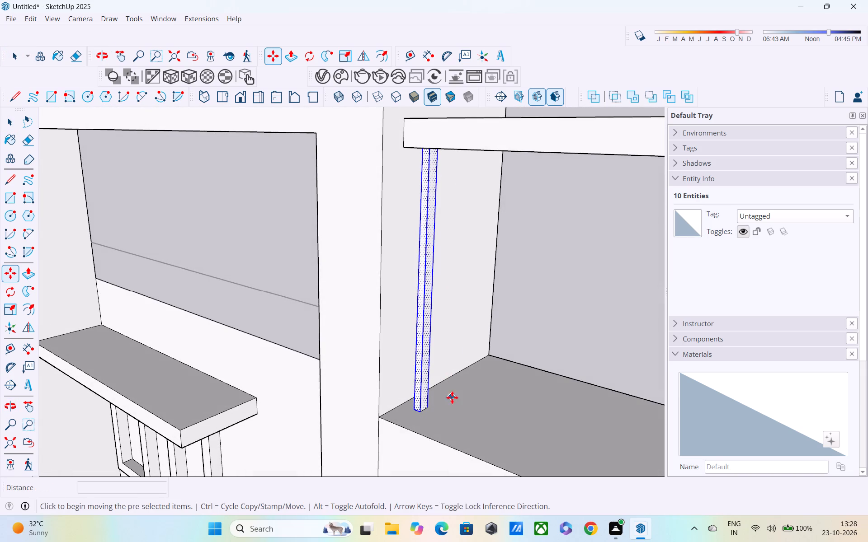
{"action": "left_click", "coordinate": [421, 412]}
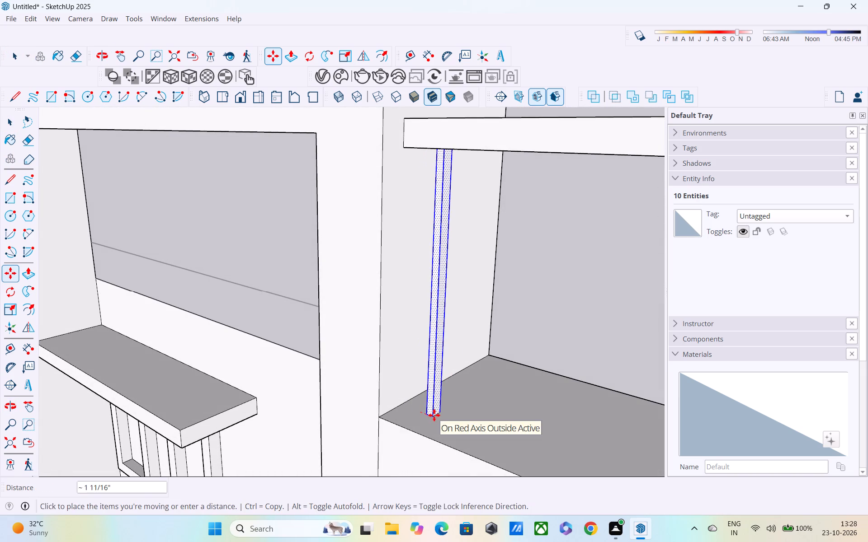
{"action": "middle_click_drag", "start_coordinate": [503, 443], "coordinate": [489, 442], "text": "shift"}
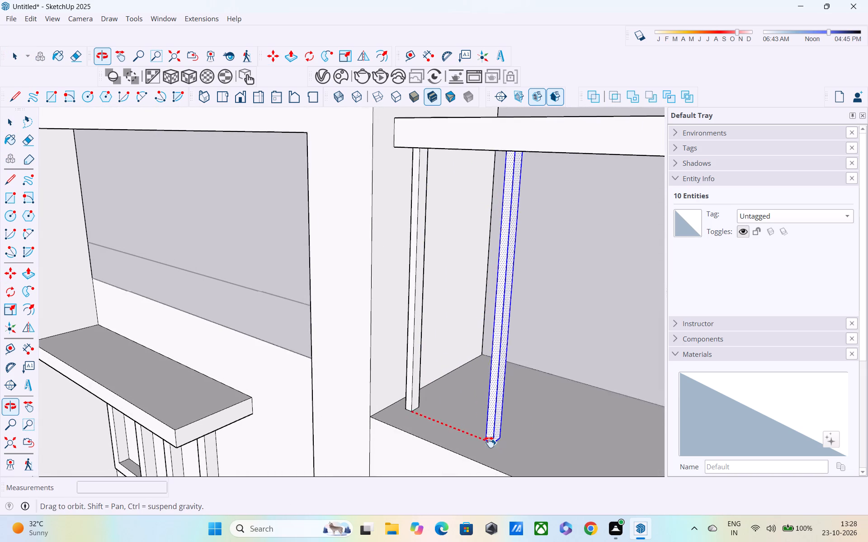
{"action": "middle_click_drag", "start_coordinate": [489, 442], "coordinate": [297, 436], "text": "shift"}
{"action": "middle_click_drag", "start_coordinate": [496, 458], "coordinate": [410, 443], "text": "shift"}
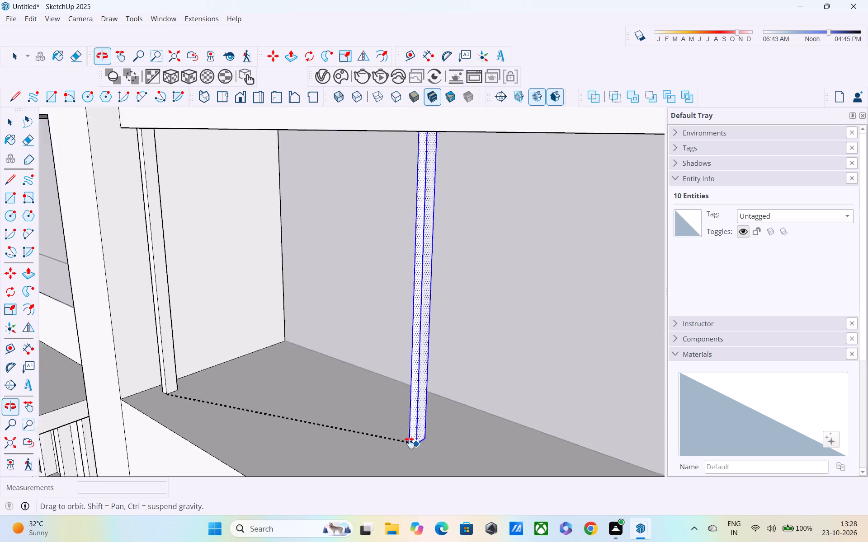
{"action": "middle_click_drag", "start_coordinate": [410, 443], "coordinate": [298, 406], "text": "shift"}
{"action": "scroll", "coordinate": [330, 435], "scroll_direction": "down", "scroll_amount": 2}
{"action": "middle_click_drag", "start_coordinate": [368, 451], "coordinate": [518, 356]}
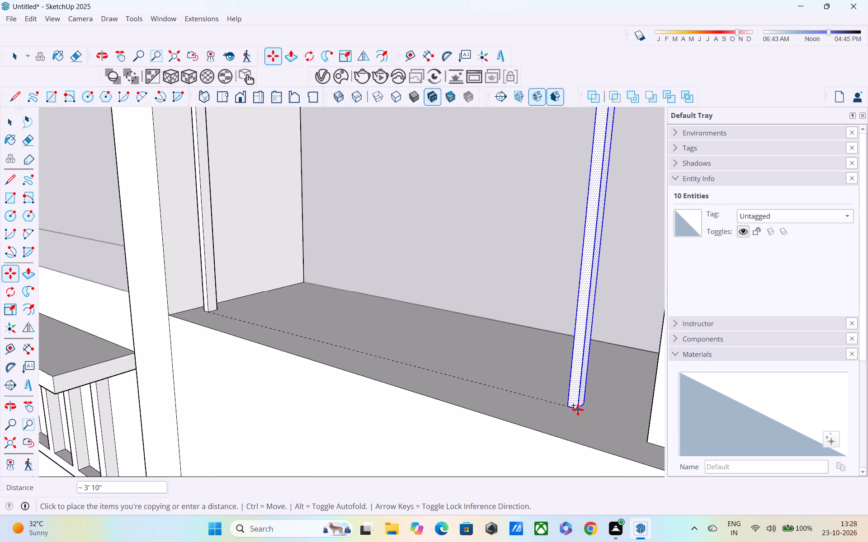
{"action": "middle_click_drag", "start_coordinate": [578, 410], "coordinate": [373, 429], "text": "shift"}
{"action": "middle_click_drag", "start_coordinate": [373, 430], "coordinate": [523, 384]}
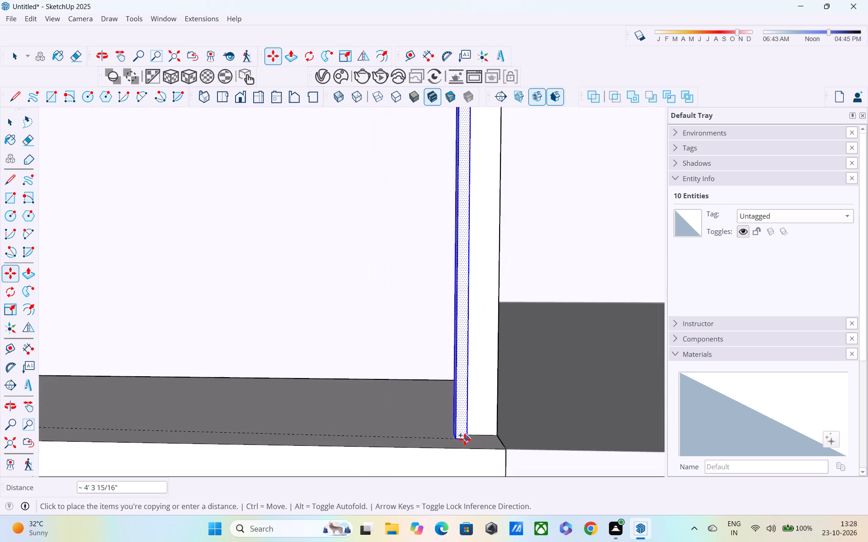
{"action": "left_click", "coordinate": [448, 437]}
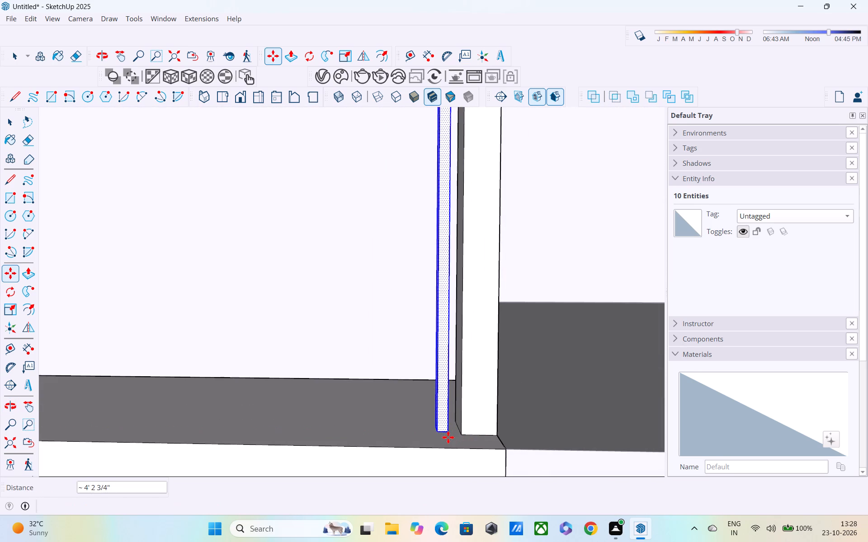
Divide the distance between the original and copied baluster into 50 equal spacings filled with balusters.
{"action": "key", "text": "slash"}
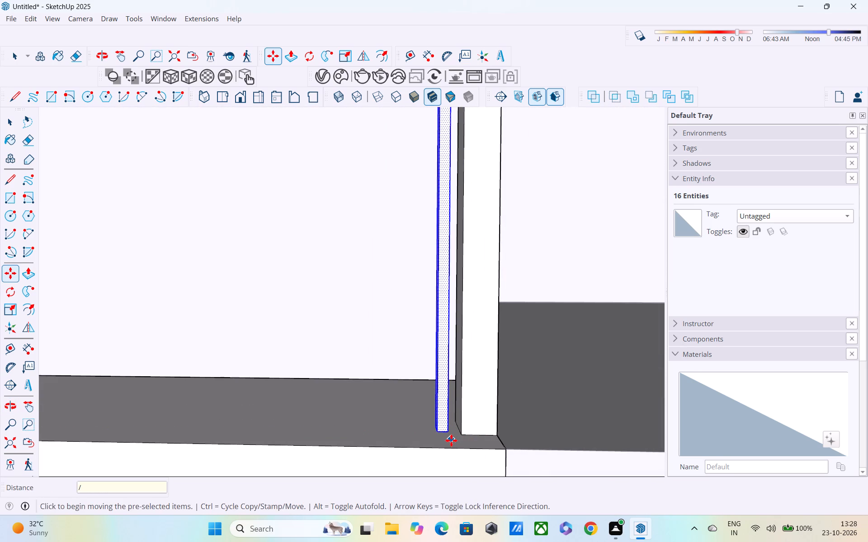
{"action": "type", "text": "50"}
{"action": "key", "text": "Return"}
Set the baluster array between the projecting frame and the end post to 40 equal divisions.
{"action": "scroll", "coordinate": [457, 444], "scroll_direction": "down", "scroll_amount": 7}
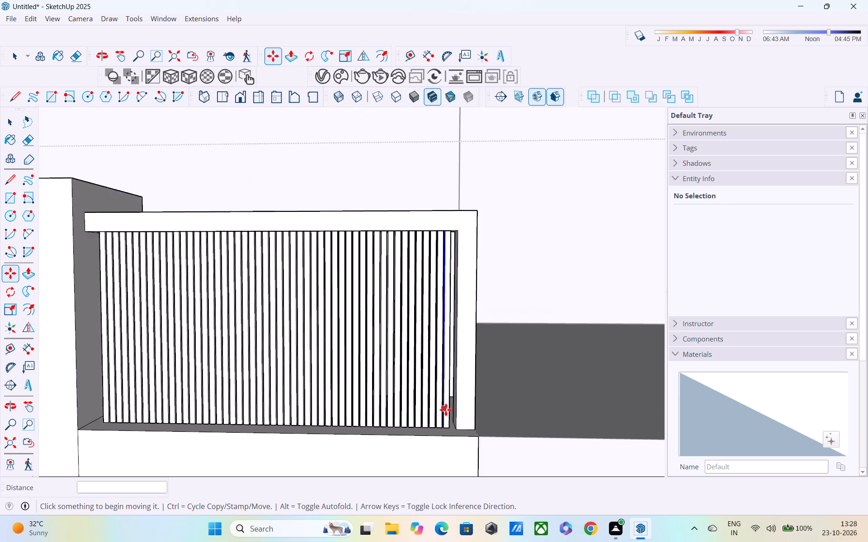
{"action": "scroll", "coordinate": [446, 410], "scroll_direction": "up", "scroll_amount": 1}
{"action": "middle_click_drag", "start_coordinate": [446, 409], "coordinate": [462, 486]}
{"action": "scroll", "coordinate": [456, 476], "scroll_direction": "down", "scroll_amount": 6}
{"action": "middle_click_drag", "start_coordinate": [448, 465], "coordinate": [424, 396]}
{"action": "scroll", "coordinate": [423, 396], "scroll_direction": "down", "scroll_amount": 5}
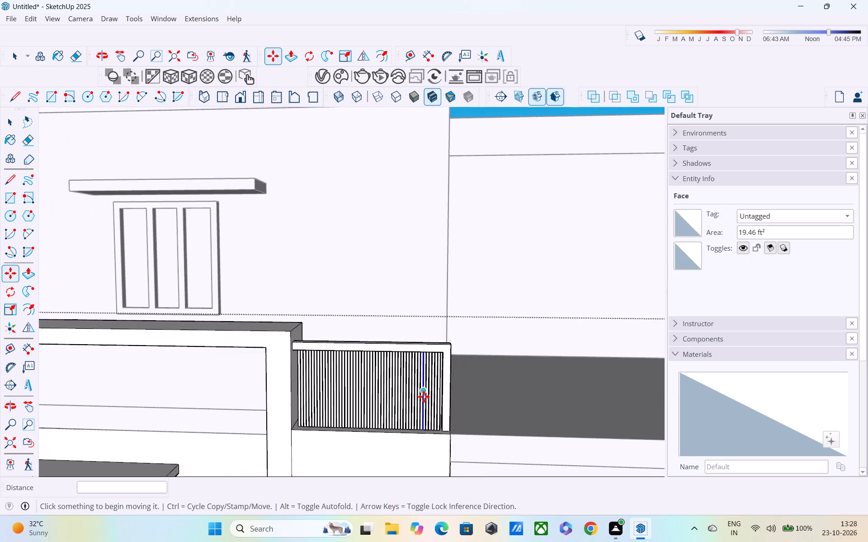
{"action": "middle_click_drag", "start_coordinate": [424, 397], "coordinate": [424, 323]}
{"action": "scroll", "coordinate": [424, 318], "scroll_direction": "up", "scroll_amount": 1}
{"action": "middle_click_drag", "start_coordinate": [424, 306], "coordinate": [393, 377]}
{"action": "scroll", "coordinate": [368, 376], "scroll_direction": "up", "scroll_amount": 2}
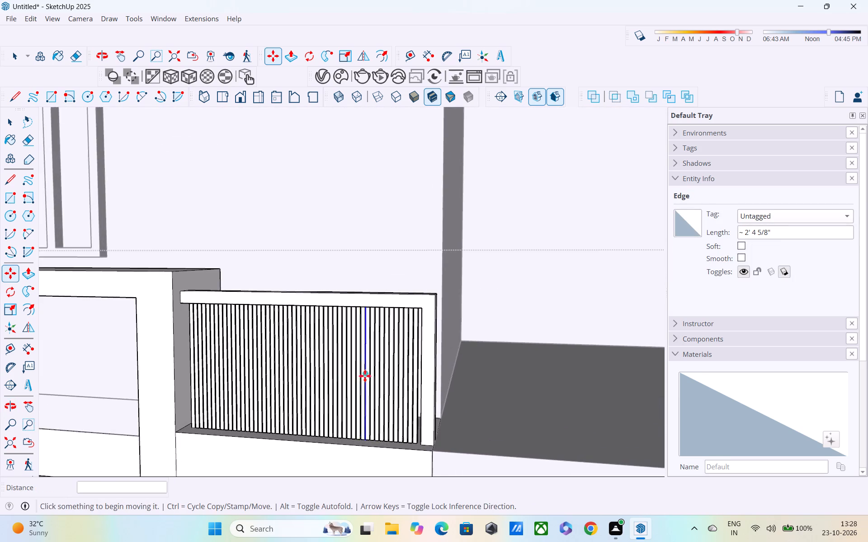
{"action": "scroll", "coordinate": [365, 376], "scroll_direction": "up", "scroll_amount": 5}
{"action": "scroll", "coordinate": [227, 382], "scroll_direction": "up", "scroll_amount": 5}
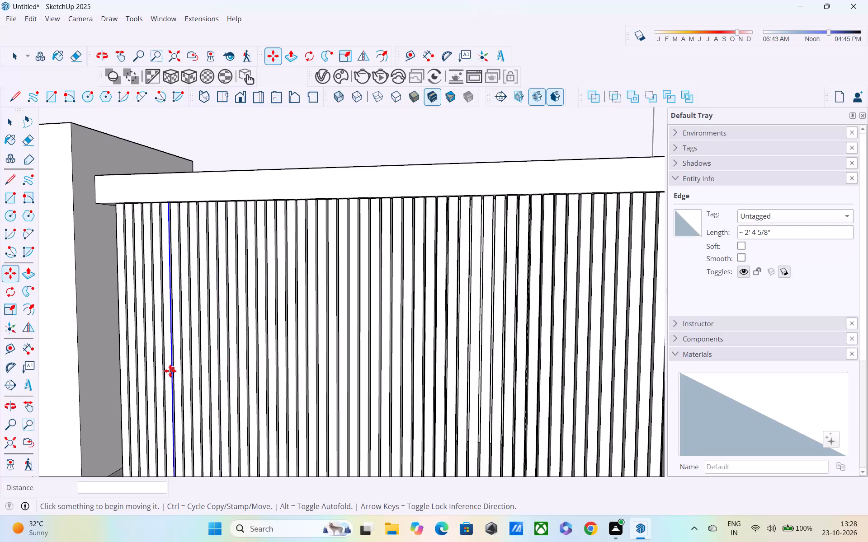
{"action": "type", "text": "/40"}
{"action": "key", "text": "Return"}
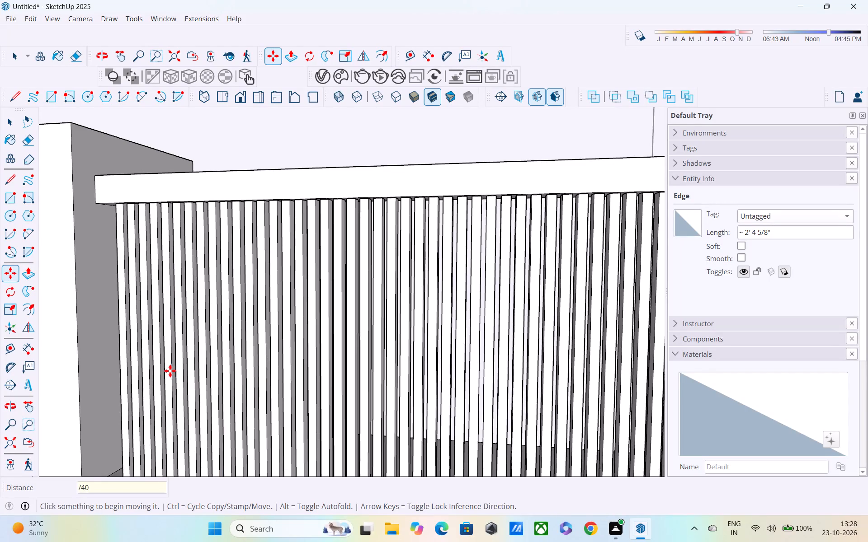
Exit editing of the group containing the frame and railing, returning to the whole house model.
{"action": "scroll", "coordinate": [170, 368], "scroll_direction": "down", "scroll_amount": 5}
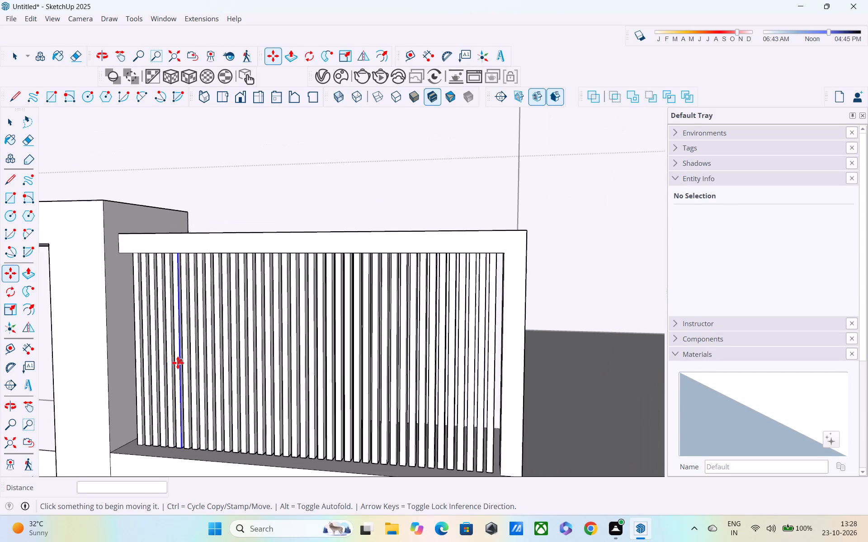
{"action": "middle_click_drag", "start_coordinate": [178, 365], "coordinate": [246, 394]}
{"action": "scroll", "coordinate": [255, 377], "scroll_direction": "down", "scroll_amount": 4}
{"action": "middle_click_drag", "start_coordinate": [292, 335], "coordinate": [198, 333]}
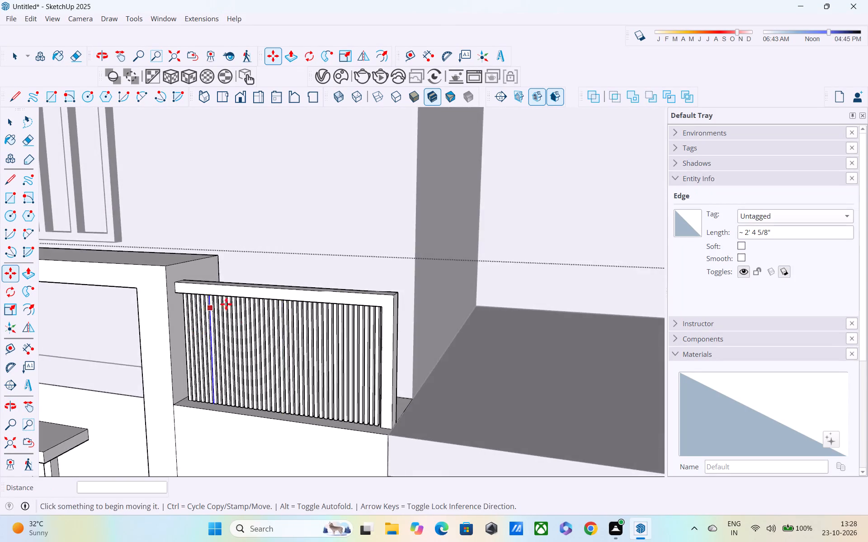
{"action": "scroll", "coordinate": [229, 304], "scroll_direction": "down", "scroll_amount": 3}
{"action": "middle_click_drag", "start_coordinate": [409, 276], "coordinate": [213, 304]}
{"action": "scroll", "coordinate": [233, 289], "scroll_direction": "down", "scroll_amount": 4}
{"action": "middle_click_drag", "start_coordinate": [193, 289], "coordinate": [260, 257]}
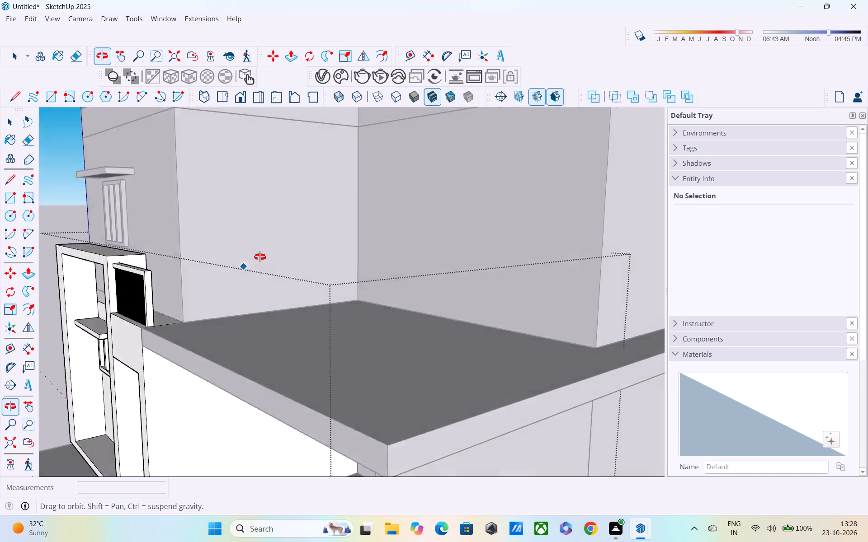
{"action": "middle_click_drag", "start_coordinate": [260, 257], "coordinate": [266, 313]}
{"action": "scroll", "coordinate": [266, 313], "scroll_direction": "up", "scroll_amount": 1}
{"action": "scroll", "coordinate": [266, 313], "scroll_direction": "down", "scroll_amount": 6}
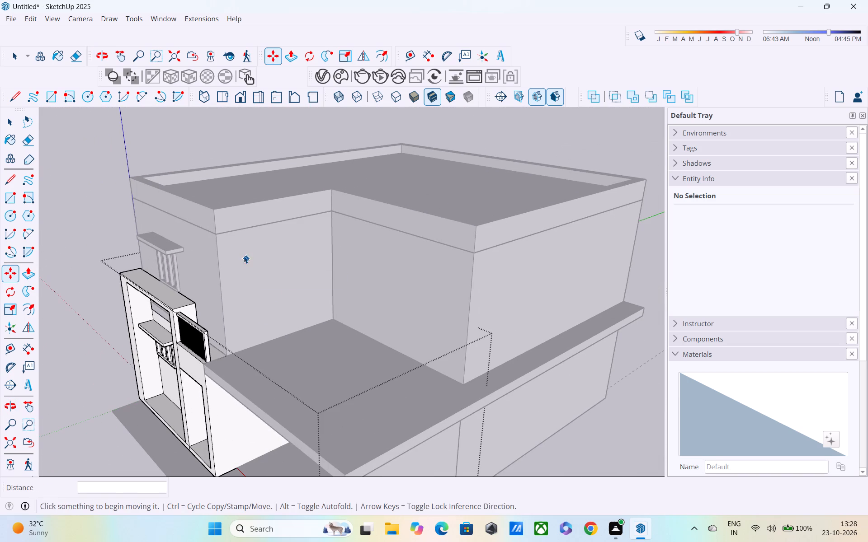
{"action": "key", "text": "space"}
{"action": "left_click", "coordinate": [35, 162]}
{"action": "key", "text": "space"}
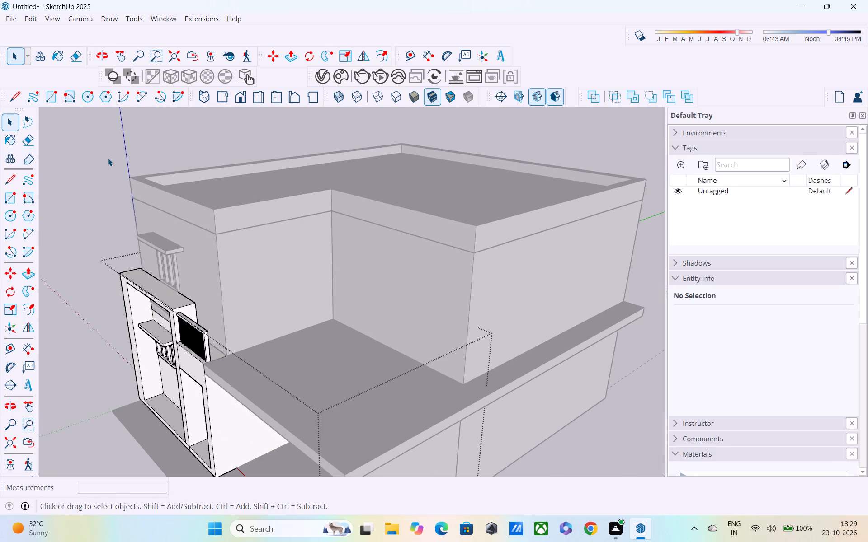
{"action": "double_click", "coordinate": [108, 158]}
Move the roof parapet group off the upper walls, placing it about 62' 4 1/2" away beside the house.
{"action": "middle_click_drag", "start_coordinate": [262, 204], "coordinate": [307, 139]}
{"action": "middle_click_drag", "start_coordinate": [312, 200], "coordinate": [433, 165]}
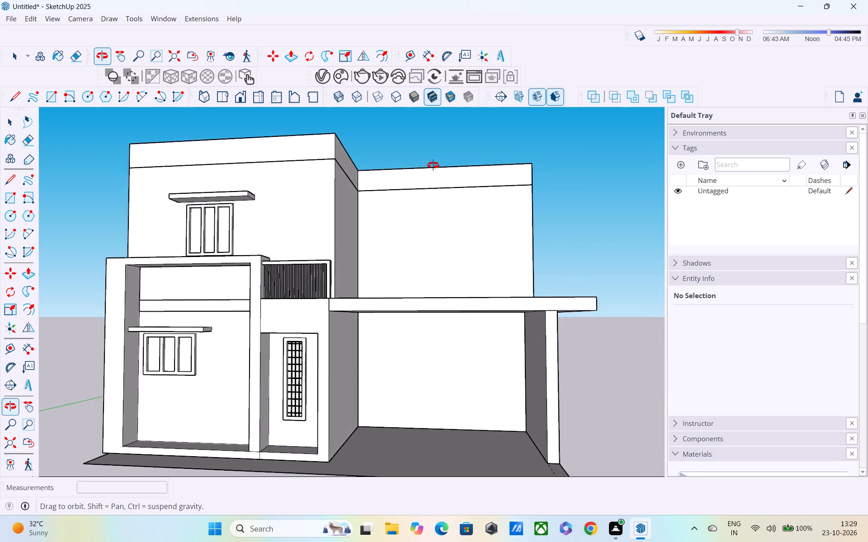
{"action": "middle_click_drag", "start_coordinate": [433, 165], "coordinate": [454, 173]}
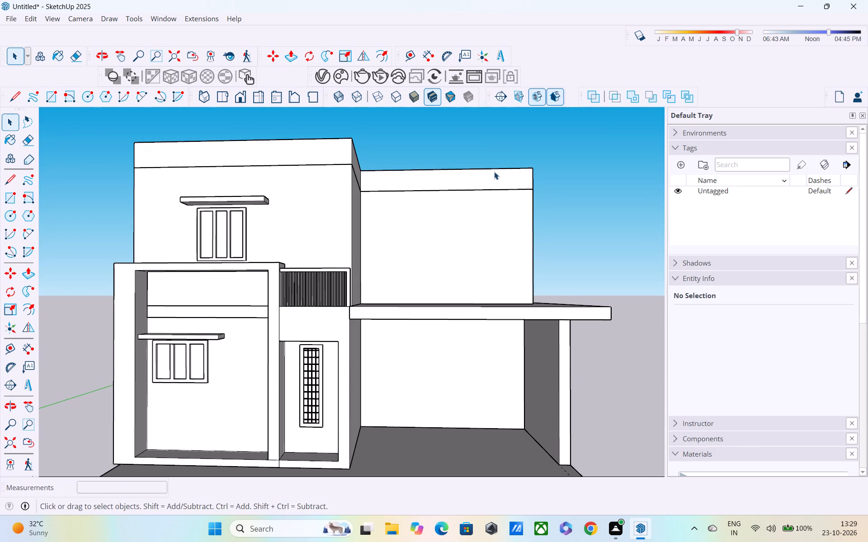
{"action": "middle_click_drag", "start_coordinate": [498, 171], "coordinate": [497, 190]}
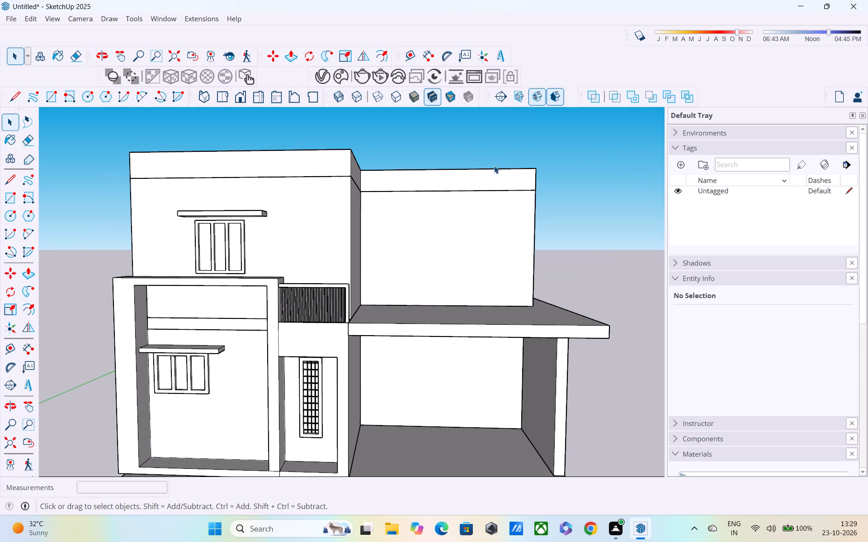
{"action": "left_click", "coordinate": [481, 183]}
{"action": "key", "text": "m"}
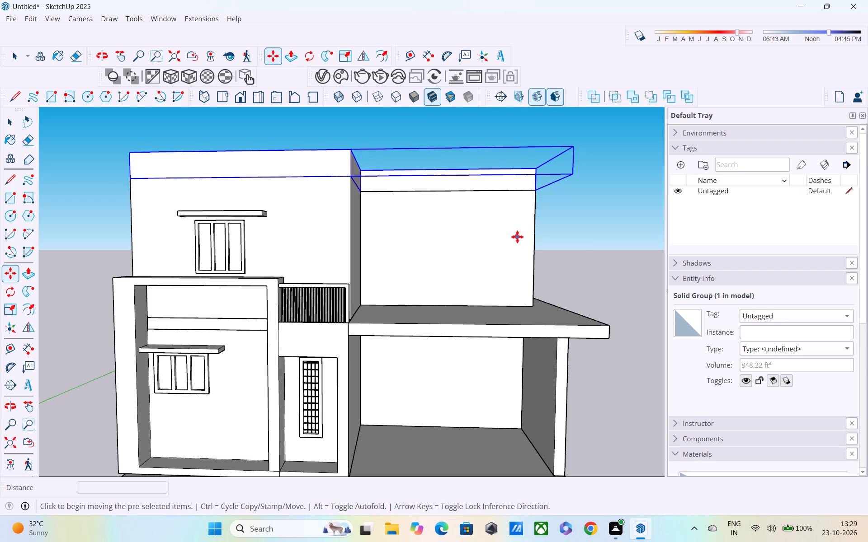
{"action": "middle_click_drag", "start_coordinate": [500, 185], "coordinate": [598, 260]}
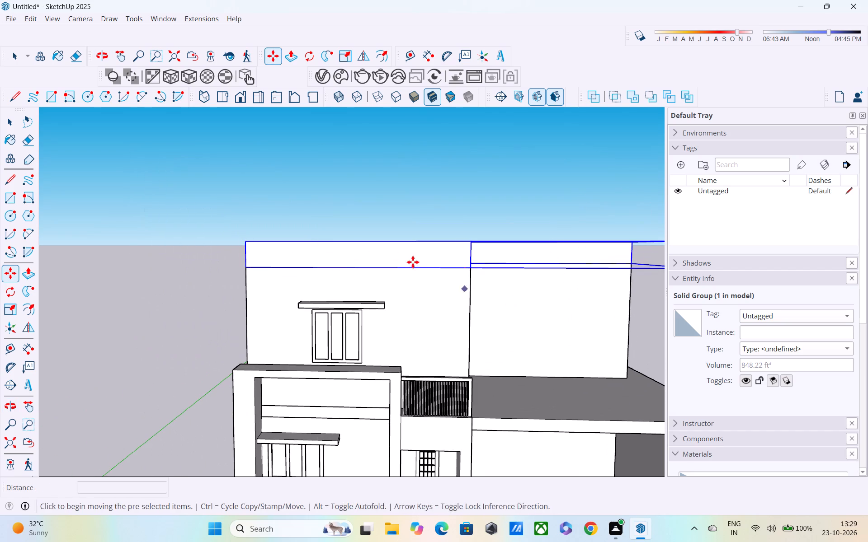
{"action": "left_click", "coordinate": [245, 269]}
{"action": "scroll", "coordinate": [152, 218], "scroll_direction": "down", "scroll_amount": 4}
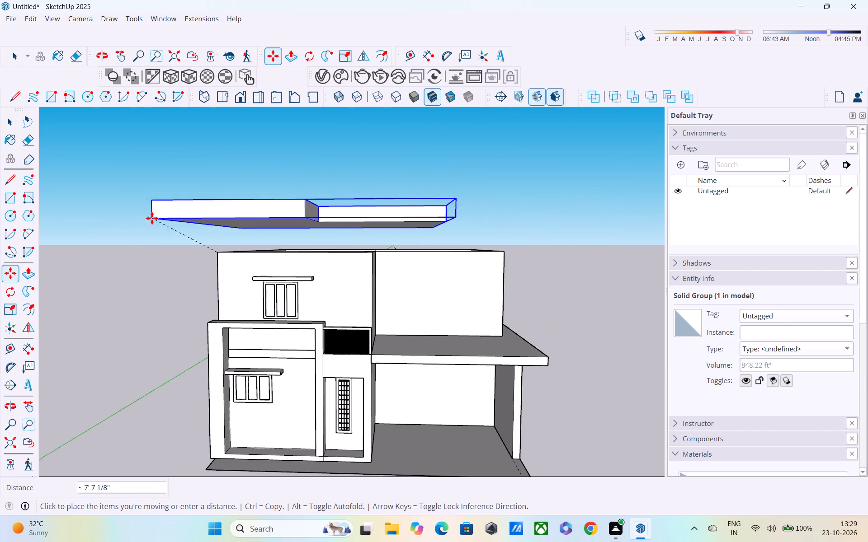
{"action": "middle_click_drag", "start_coordinate": [152, 218], "coordinate": [376, 250]}
{"action": "middle_click_drag", "start_coordinate": [102, 229], "coordinate": [40, 233]}
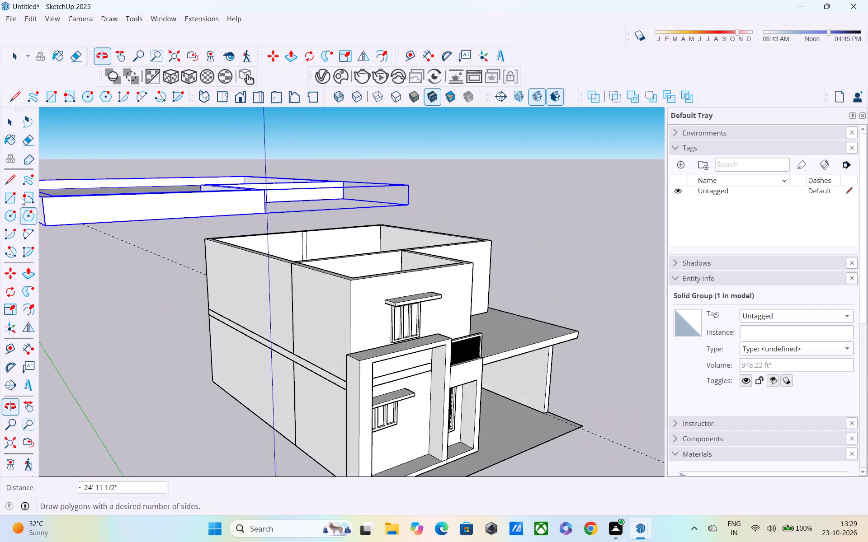
{"action": "scroll", "coordinate": [55, 163], "scroll_direction": "down", "scroll_amount": 2}
{"action": "middle_click", "coordinate": [507, 136]}
{"action": "middle_click_drag", "start_coordinate": [425, 234], "coordinate": [418, 232]}
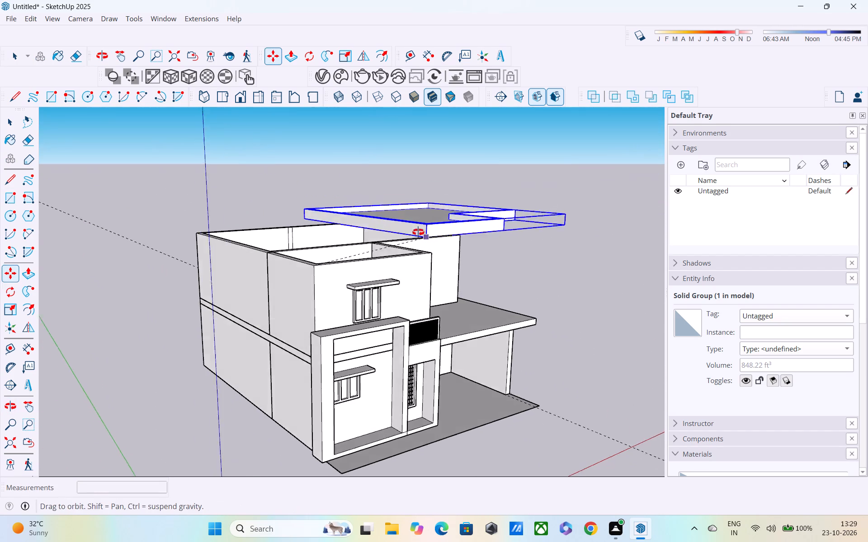
{"action": "middle_click_drag", "start_coordinate": [418, 232], "coordinate": [162, 346]}
{"action": "left_click", "coordinate": [605, 192]}
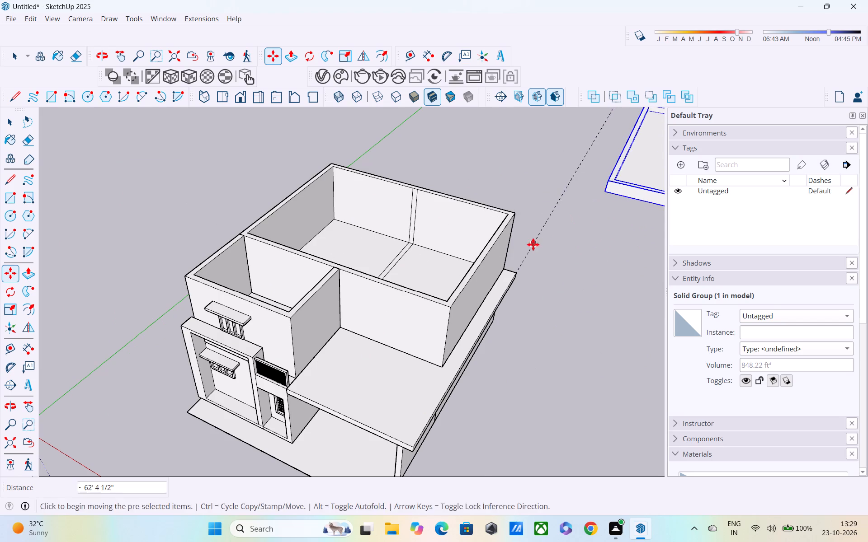
Draw a line across the upper front room's wall top, from the inner front corner to the terrace-side outer edge.
{"action": "middle_click_drag", "start_coordinate": [533, 244], "coordinate": [641, 155]}
{"action": "middle_click_drag", "start_coordinate": [338, 312], "coordinate": [364, 357]}
{"action": "scroll", "coordinate": [340, 316], "scroll_direction": "down", "scroll_amount": 1}
{"action": "scroll", "coordinate": [280, 302], "scroll_direction": "up", "scroll_amount": 6}
{"action": "middle_click_drag", "start_coordinate": [289, 304], "coordinate": [283, 209]}
{"action": "scroll", "coordinate": [315, 239], "scroll_direction": "up", "scroll_amount": 4}
{"action": "middle_click_drag", "start_coordinate": [381, 262], "coordinate": [388, 295]}
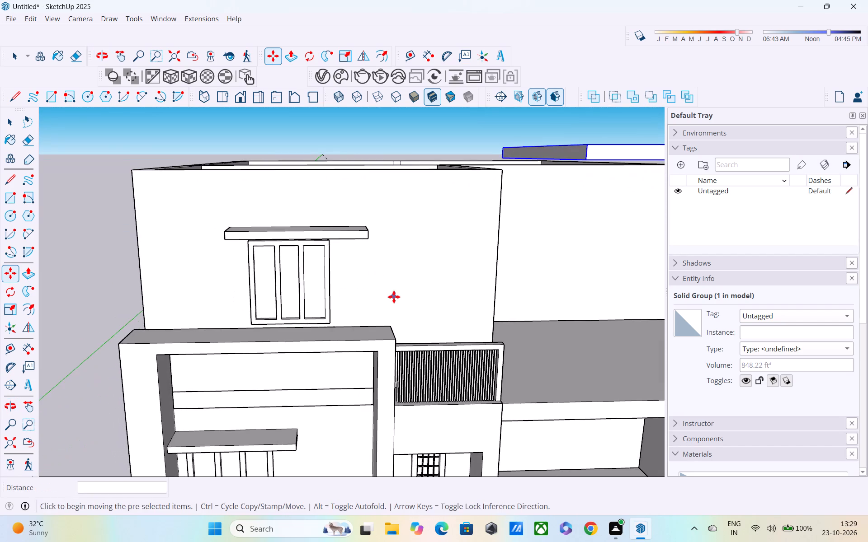
{"action": "scroll", "coordinate": [394, 296], "scroll_direction": "down", "scroll_amount": 3}
{"action": "middle_click_drag", "start_coordinate": [453, 286], "coordinate": [409, 276]}
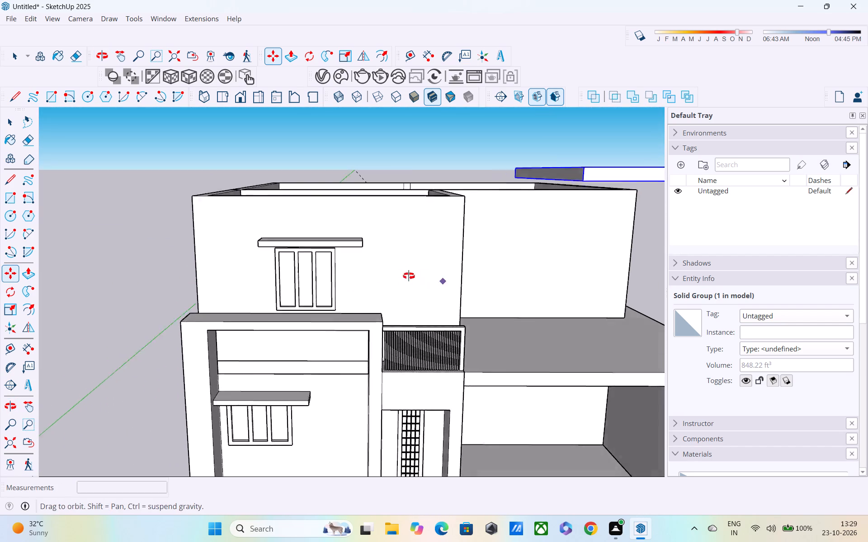
{"action": "middle_click_drag", "start_coordinate": [409, 276], "coordinate": [414, 393]}
{"action": "key", "text": "space"}
{"action": "key", "text": "space"}
{"action": "middle_click_drag", "start_coordinate": [428, 288], "coordinate": [394, 358]}
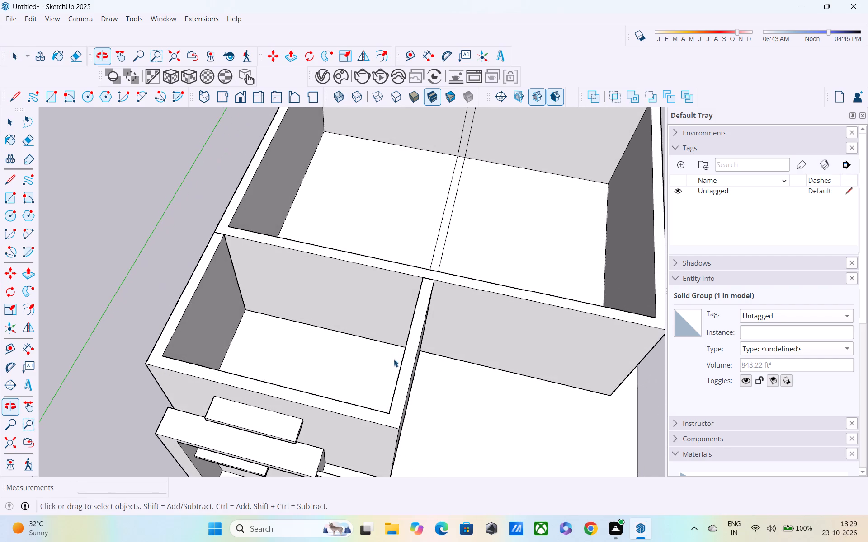
{"action": "key", "text": "l"}
{"action": "scroll", "coordinate": [399, 393], "scroll_direction": "up", "scroll_amount": 3}
{"action": "left_click", "coordinate": [385, 416]}
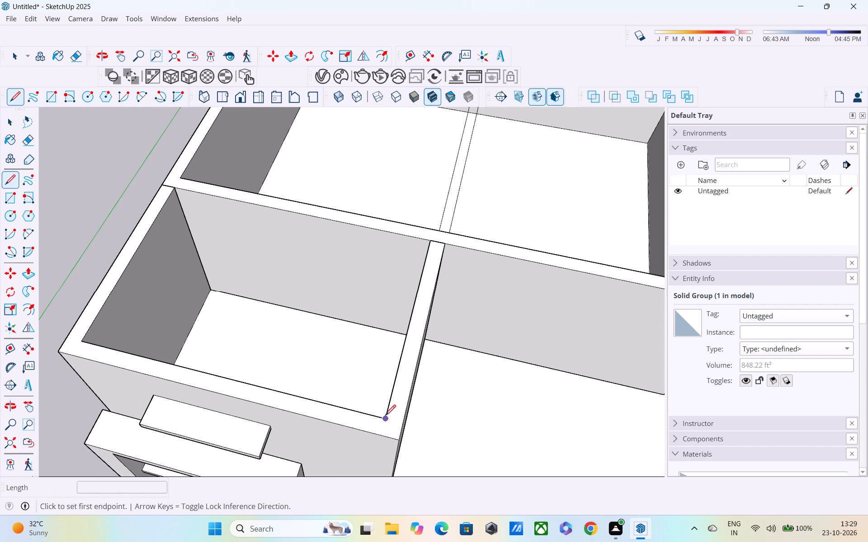
{"action": "left_click", "coordinate": [402, 424]}
{"action": "middle_click_drag", "start_coordinate": [422, 348], "coordinate": [345, 365]}
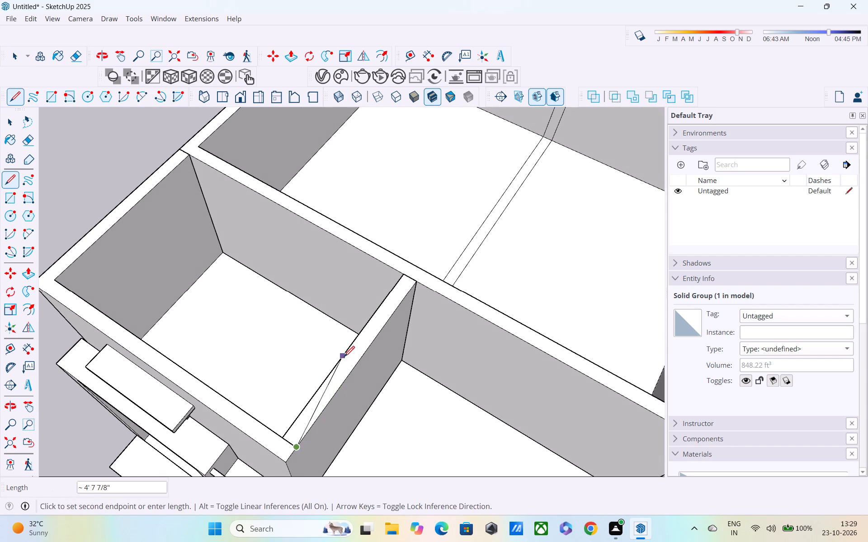
{"action": "key", "text": "space"}
Inside the upper wall group, separate the terrace-side wall top with a 9" line and push it down to floor level.
{"action": "double_click", "coordinate": [359, 366]}
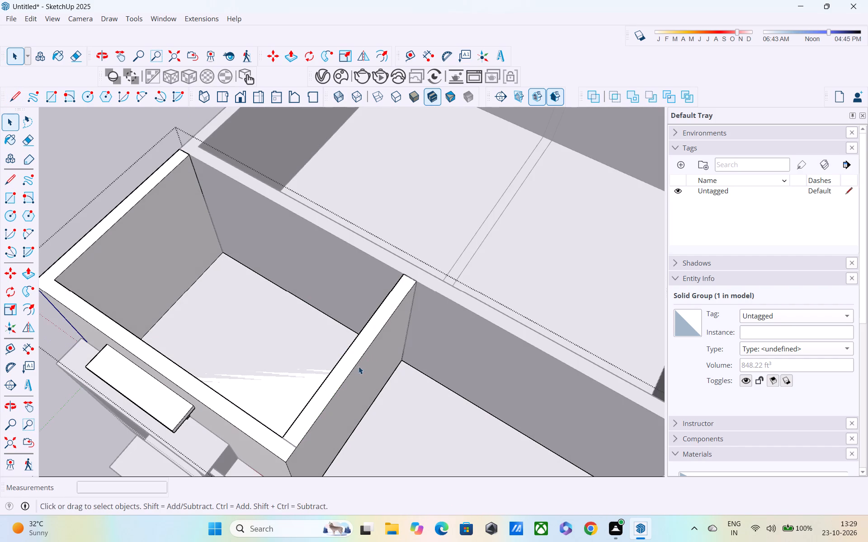
{"action": "key", "text": "l"}
{"action": "left_click", "coordinate": [284, 434]}
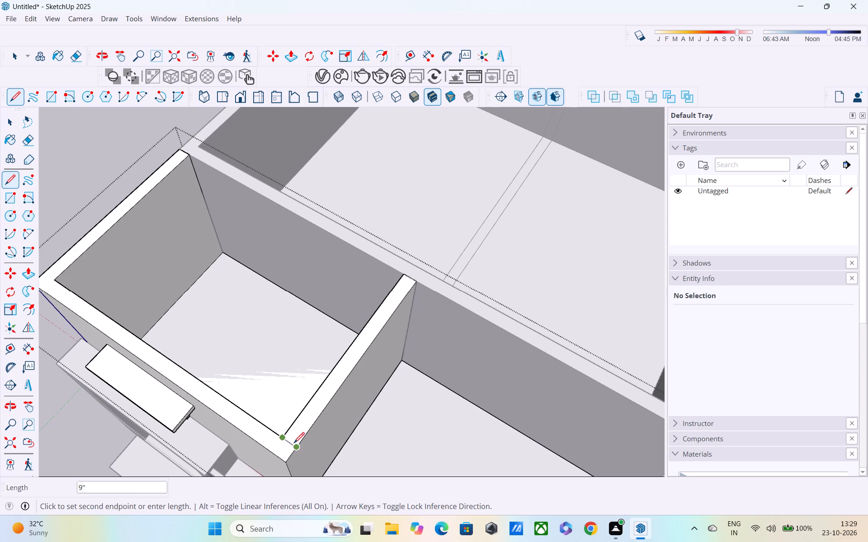
{"action": "left_click", "coordinate": [294, 444]}
{"action": "key", "text": "p"}
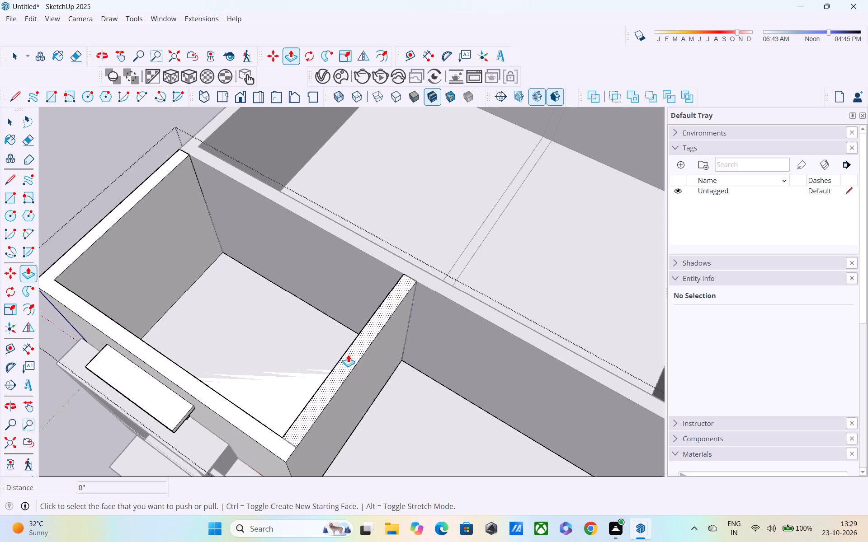
{"action": "left_click", "coordinate": [348, 355]}
{"action": "middle_click_drag", "start_coordinate": [358, 383], "coordinate": [197, 224]}
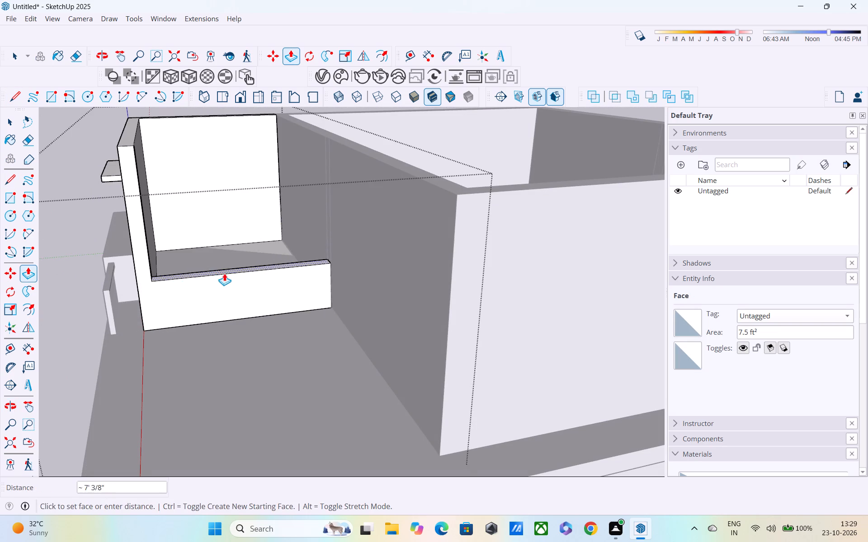
{"action": "left_click", "coordinate": [250, 322]}
Shorten the upper front wall by pushing its exposed end back to the inner corner and about 2' 8 13/16" further.
{"action": "middle_click_drag", "start_coordinate": [250, 325], "coordinate": [245, 411]}
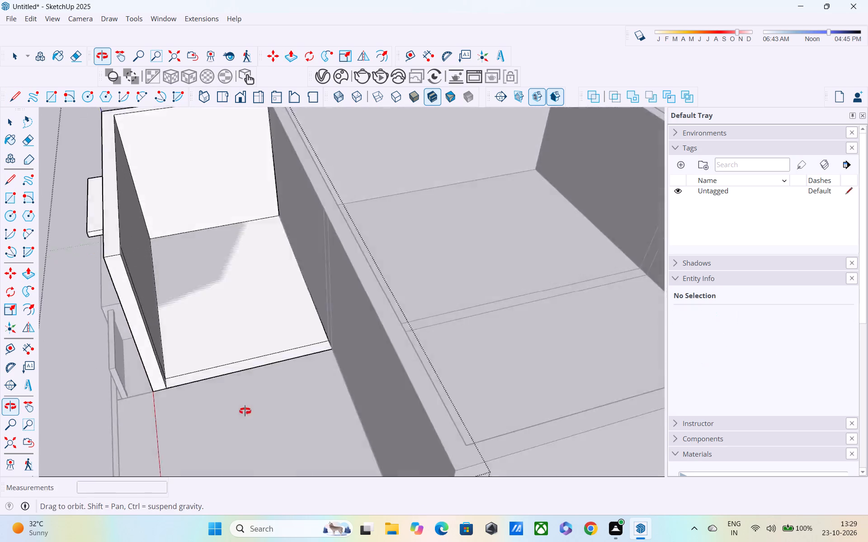
{"action": "middle_click_drag", "start_coordinate": [245, 411], "coordinate": [187, 411]}
{"action": "scroll", "coordinate": [137, 252], "scroll_direction": "up", "scroll_amount": 2}
{"action": "left_click", "coordinate": [118, 309]}
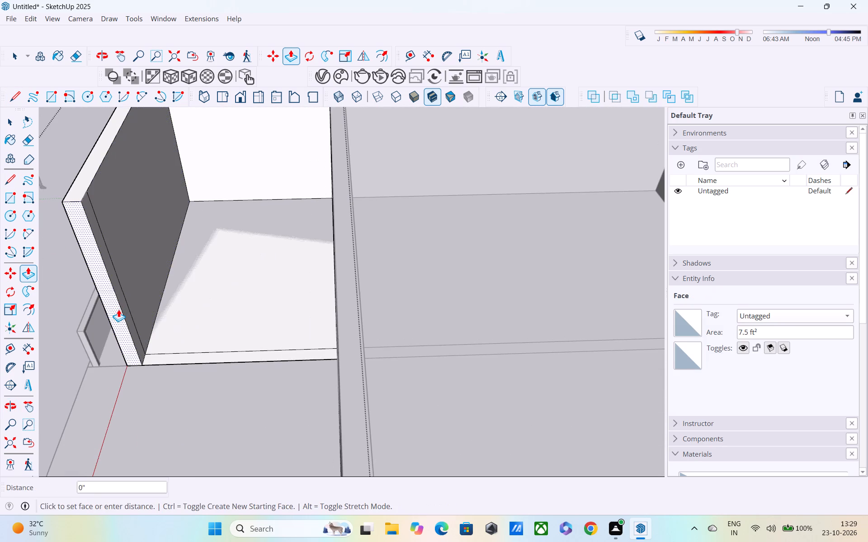
{"action": "left_click", "coordinate": [123, 298]}
{"action": "left_click", "coordinate": [123, 300]}
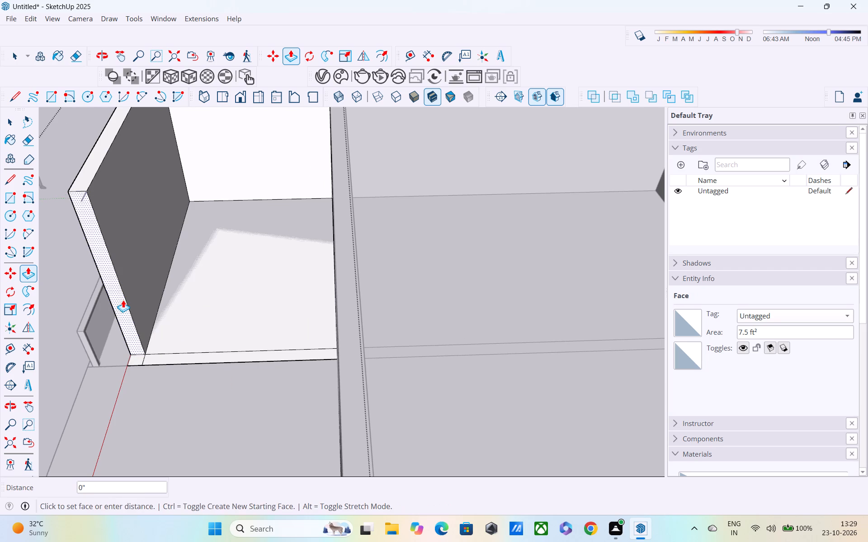
{"action": "middle_click_drag", "start_coordinate": [127, 275], "coordinate": [479, 194]}
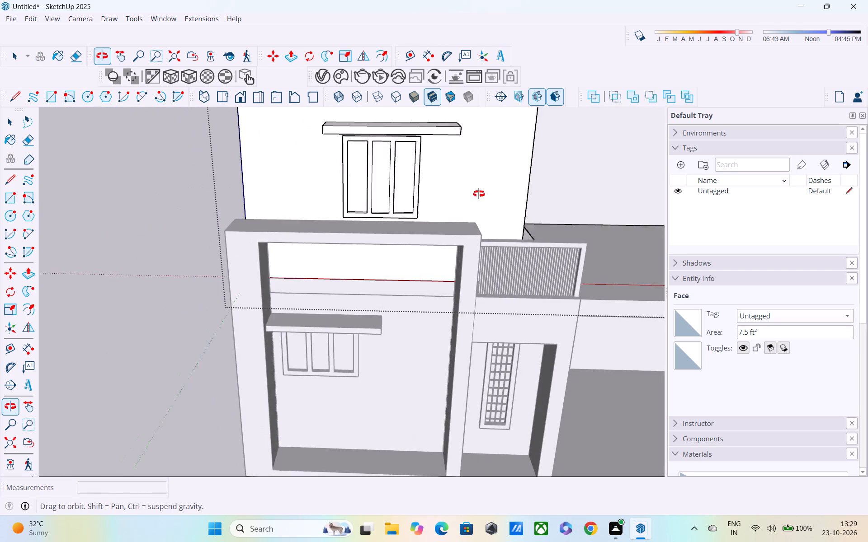
{"action": "middle_click_drag", "start_coordinate": [479, 194], "coordinate": [485, 195]}
{"action": "middle_click_drag", "start_coordinate": [500, 193], "coordinate": [451, 156]}
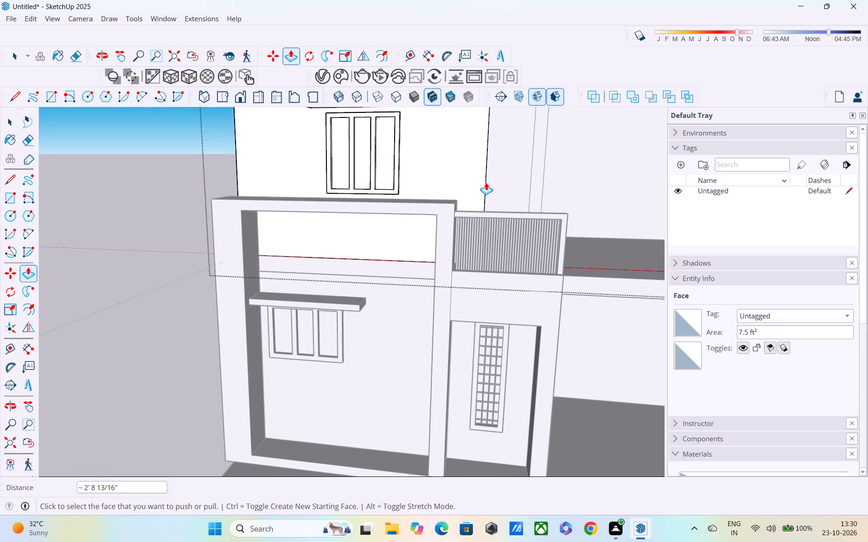
{"action": "left_click", "coordinate": [486, 182]}
Outline a 9" wide, 10' high vertical strip on the front wall's inner face beside its shortened end.
{"action": "middle_click_drag", "start_coordinate": [491, 204], "coordinate": [288, 324]}
{"action": "scroll", "coordinate": [305, 306], "scroll_direction": "down", "scroll_amount": 3}
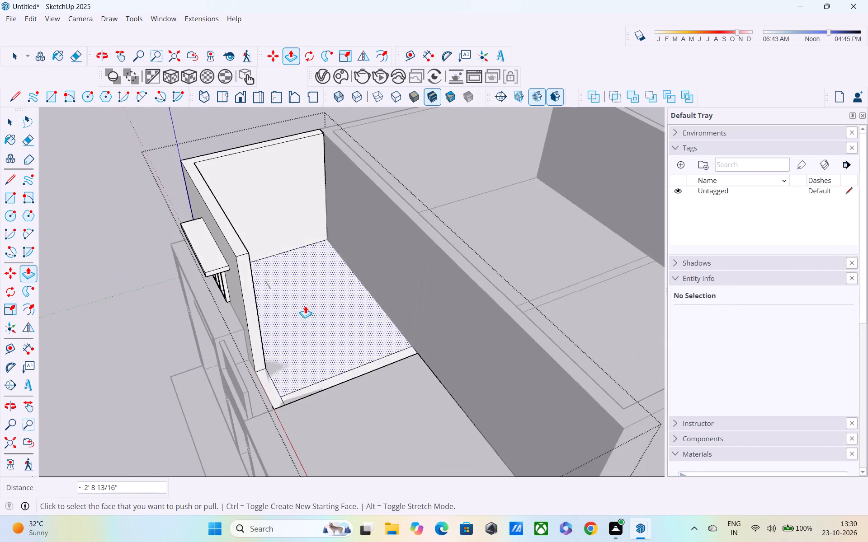
{"action": "middle_click_drag", "start_coordinate": [305, 305], "coordinate": [112, 333]}
{"action": "key", "text": "space"}
{"action": "type", "text": "kk"}
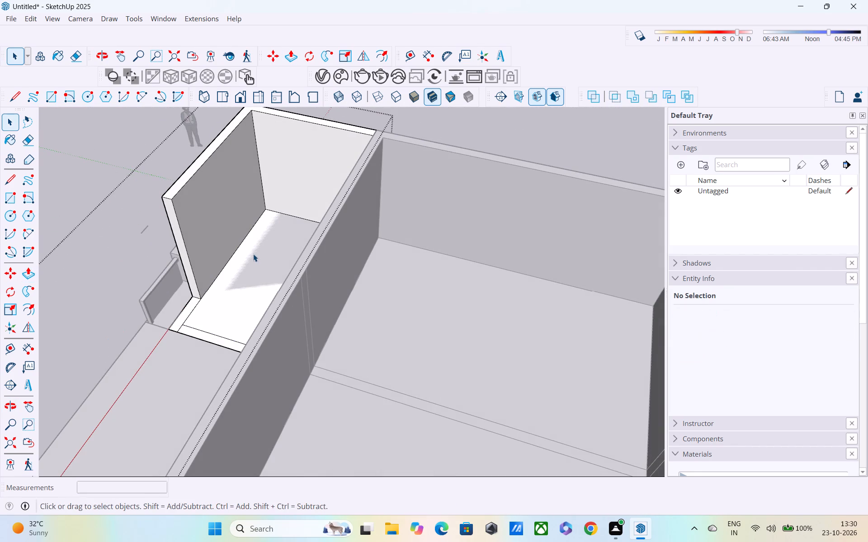
{"action": "key", "text": "l"}
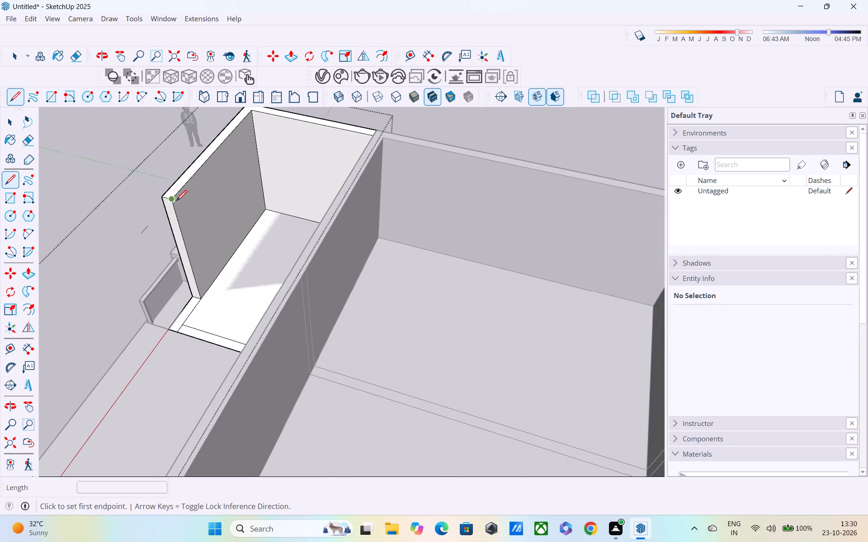
{"action": "left_click", "coordinate": [176, 202]}
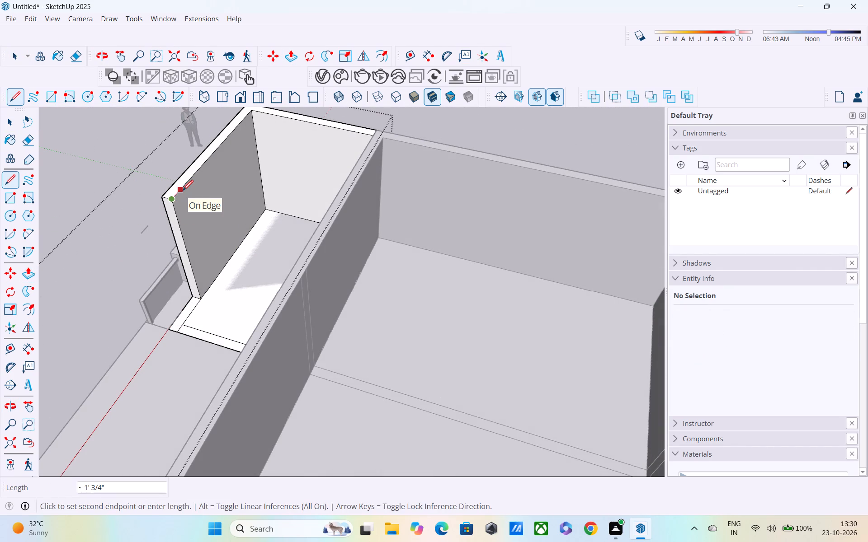
{"action": "type", "text": "9\""}
{"action": "key", "text": "Return"}
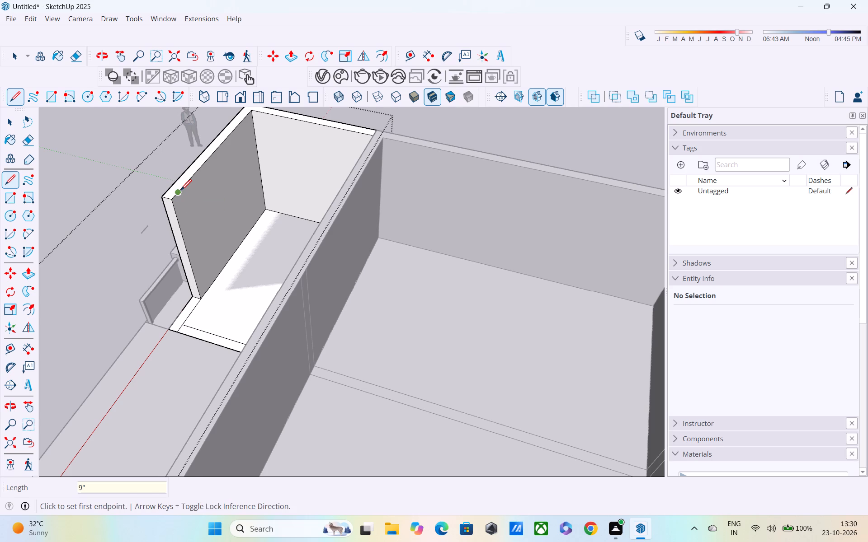
{"action": "left_click", "coordinate": [181, 191]}
{"action": "left_click", "coordinate": [208, 298]}
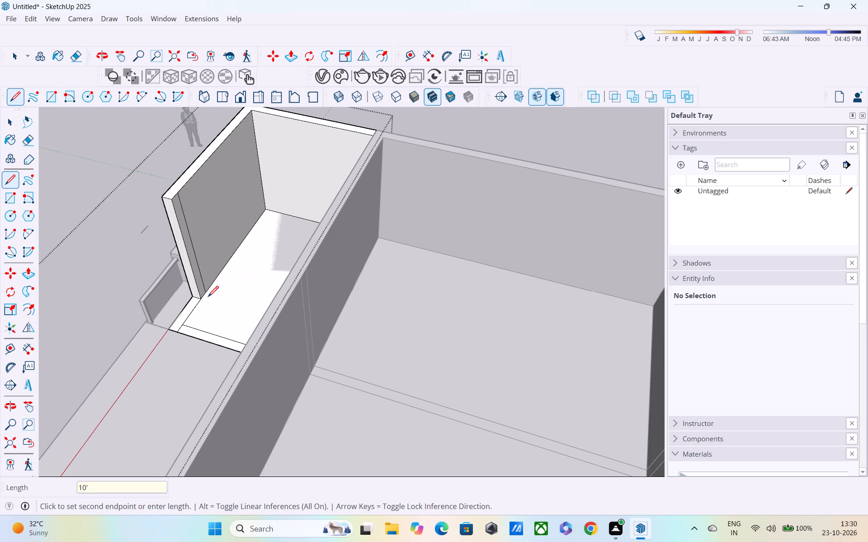
Extrude the vertical strip back to the rear room's wall to form the front room's new side wall.
{"action": "key", "text": "p"}
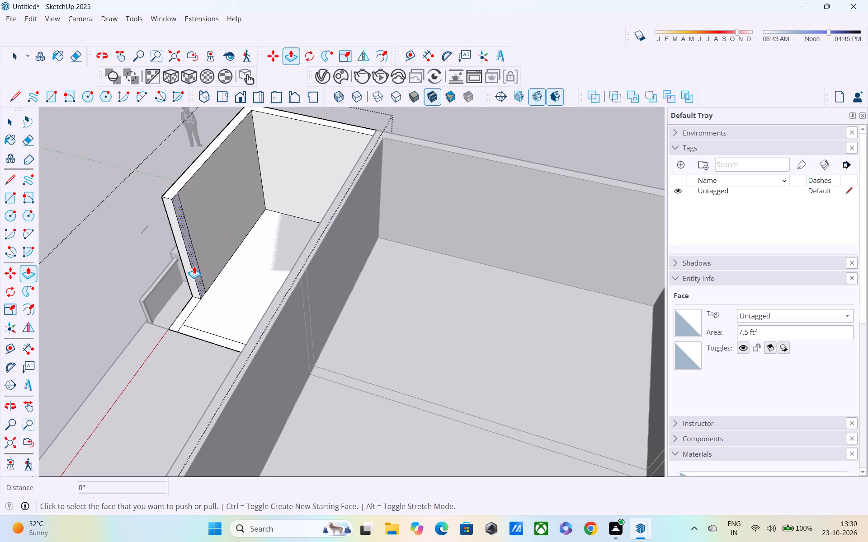
{"action": "left_click", "coordinate": [194, 266]}
{"action": "middle_click_drag", "start_coordinate": [323, 289], "coordinate": [662, 251]}
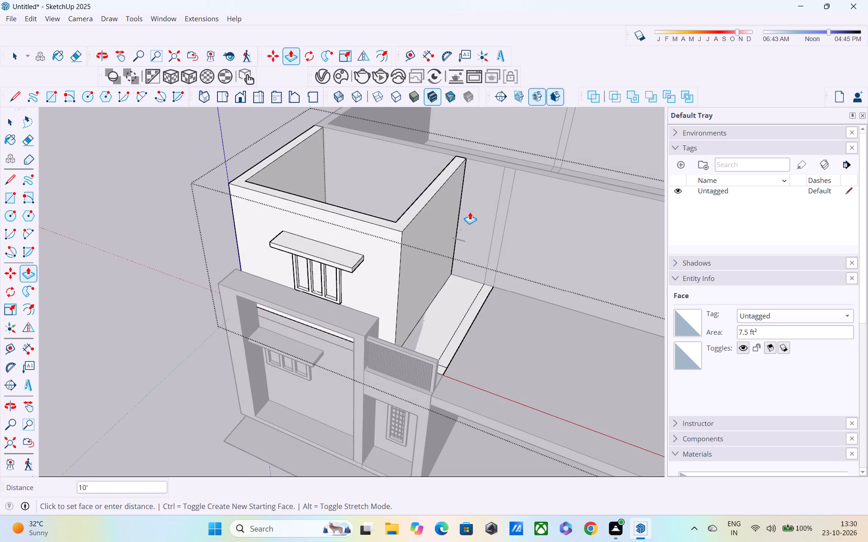
{"action": "left_click", "coordinate": [469, 210]}
{"action": "middle_click_drag", "start_coordinate": [528, 299], "coordinate": [560, 228]}
{"action": "scroll", "coordinate": [560, 228], "scroll_direction": "down", "scroll_amount": 3}
{"action": "key", "text": "grave"}
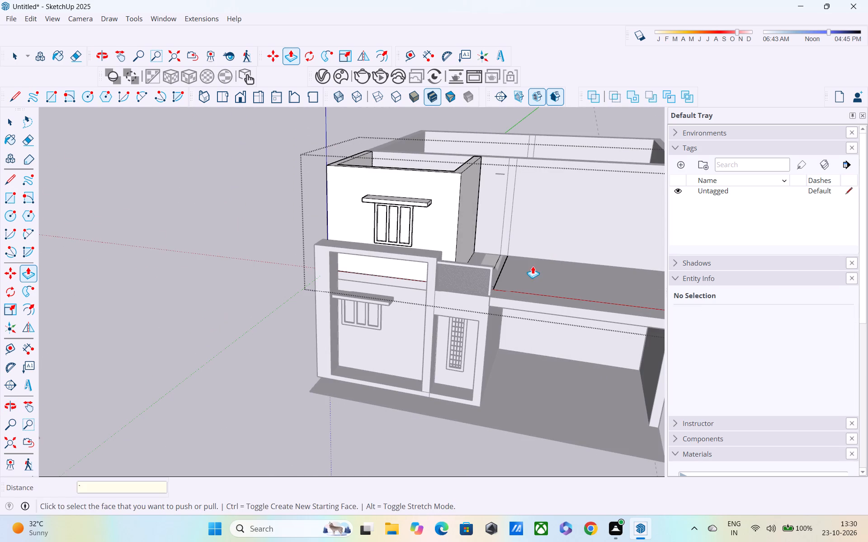
{"action": "key", "text": "space"}
Erase the leftover floor-level edges of the old wall beside the upper front room's new side wall, and leave the group.
{"action": "middle_click_drag", "start_coordinate": [495, 279], "coordinate": [502, 391]}
{"action": "key", "text": "e"}
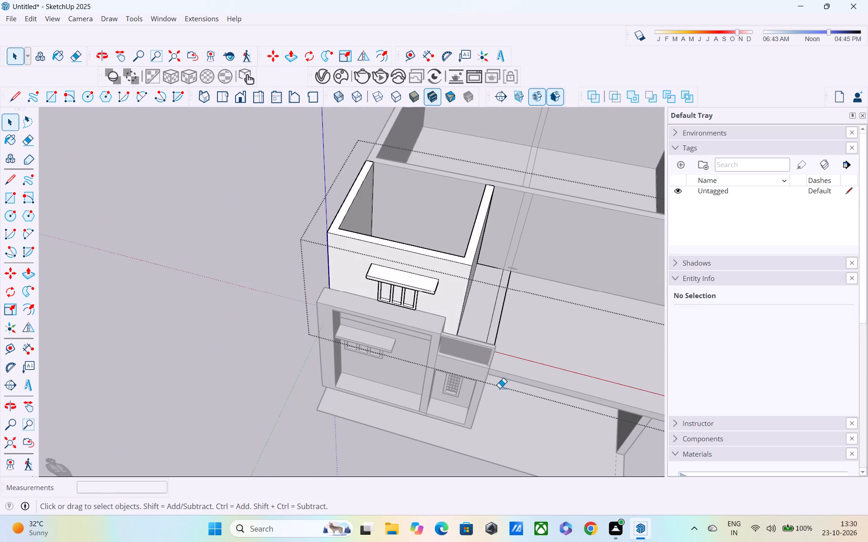
{"action": "scroll", "coordinate": [486, 332], "scroll_direction": "up", "scroll_amount": 2}
{"action": "left_click", "coordinate": [493, 321]}
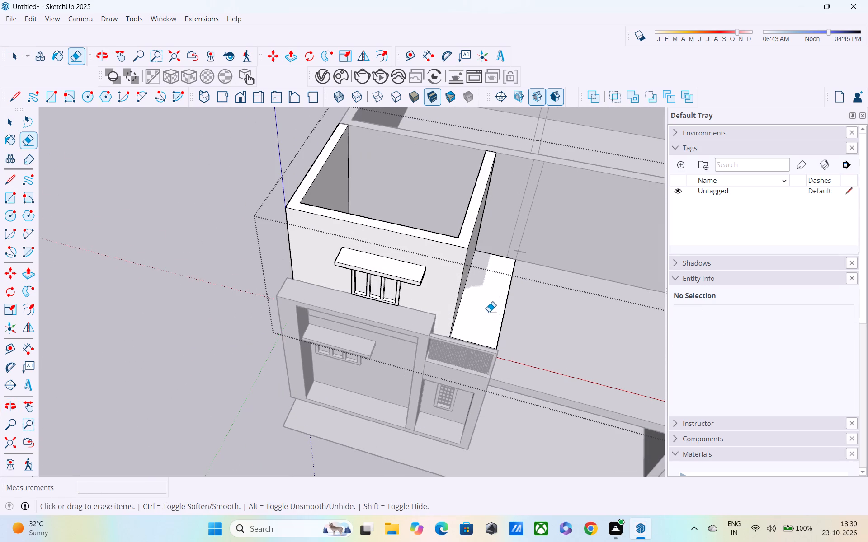
{"action": "left_click", "coordinate": [488, 309]}
{"action": "left_click", "coordinate": [508, 302]}
{"action": "middle_click_drag", "start_coordinate": [508, 316], "coordinate": [446, 265]}
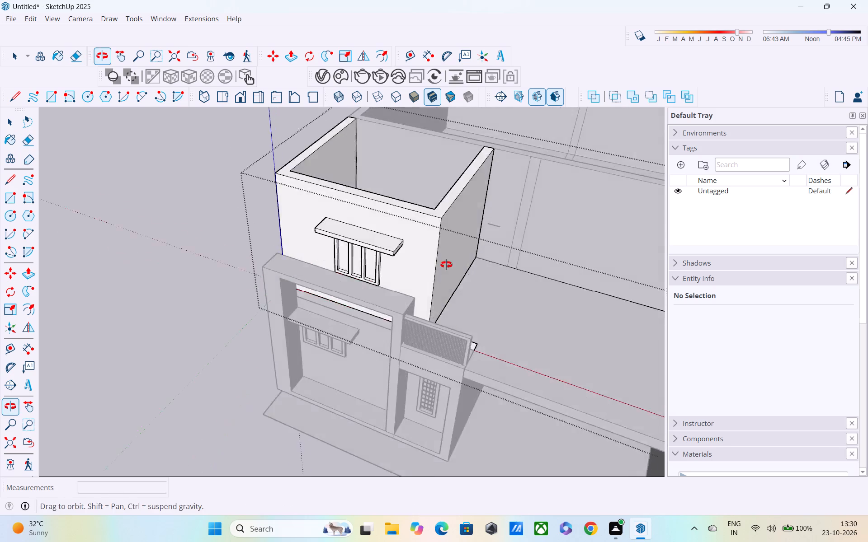
{"action": "middle_click_drag", "start_coordinate": [446, 265], "coordinate": [427, 250]}
{"action": "scroll", "coordinate": [426, 249], "scroll_direction": "down", "scroll_amount": 4}
{"action": "middle_click_drag", "start_coordinate": [448, 305], "coordinate": [266, 379]}
{"action": "scroll", "coordinate": [315, 329], "scroll_direction": "up", "scroll_amount": 3}
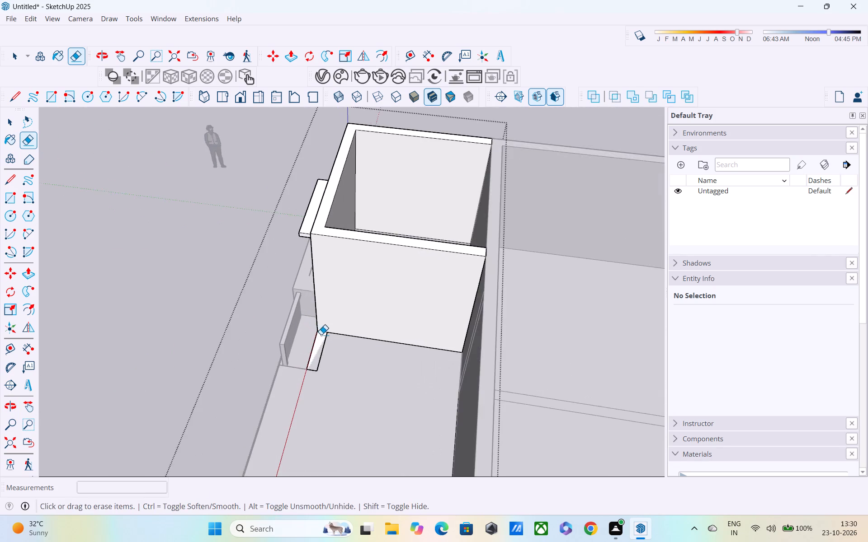
{"action": "scroll", "coordinate": [321, 335], "scroll_direction": "up", "scroll_amount": 4}
{"action": "left_click", "coordinate": [321, 342]}
{"action": "left_click", "coordinate": [310, 335]}
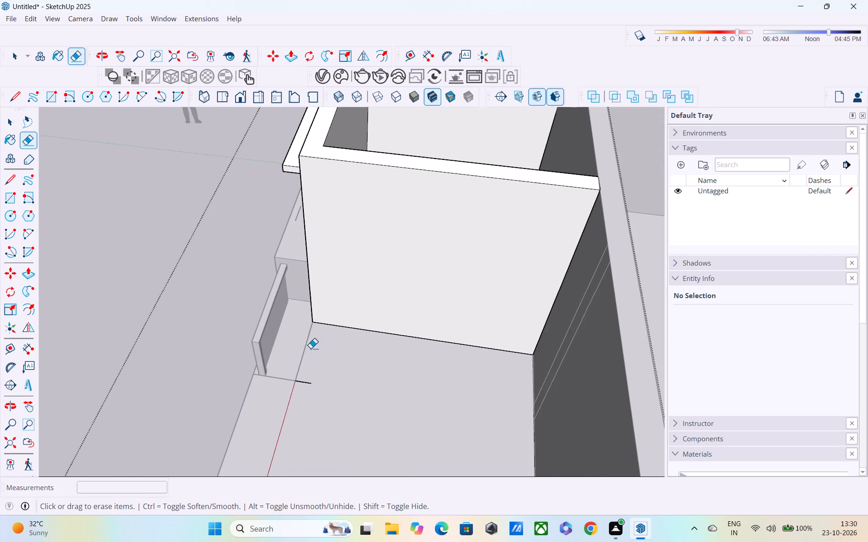
{"action": "left_click", "coordinate": [307, 383]}
{"action": "middle_click_drag", "start_coordinate": [306, 382], "coordinate": [707, 243]}
{"action": "scroll", "coordinate": [703, 241], "scroll_direction": "down", "scroll_amount": 3}
{"action": "key", "text": "space"}
{"action": "left_click", "coordinate": [153, 250]}
Erase the stray short horizontal line crossing the vertical strip on the rear room's terrace-side wall.
{"action": "middle_click_drag", "start_coordinate": [259, 314], "coordinate": [292, 285]}
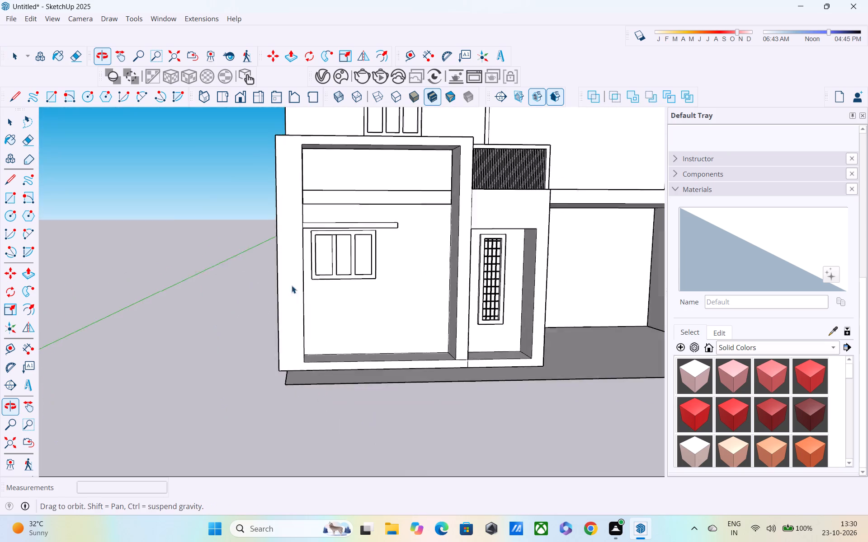
{"action": "scroll", "coordinate": [292, 272], "scroll_direction": "down", "scroll_amount": 3}
{"action": "middle_click_drag", "start_coordinate": [274, 268], "coordinate": [369, 290]}
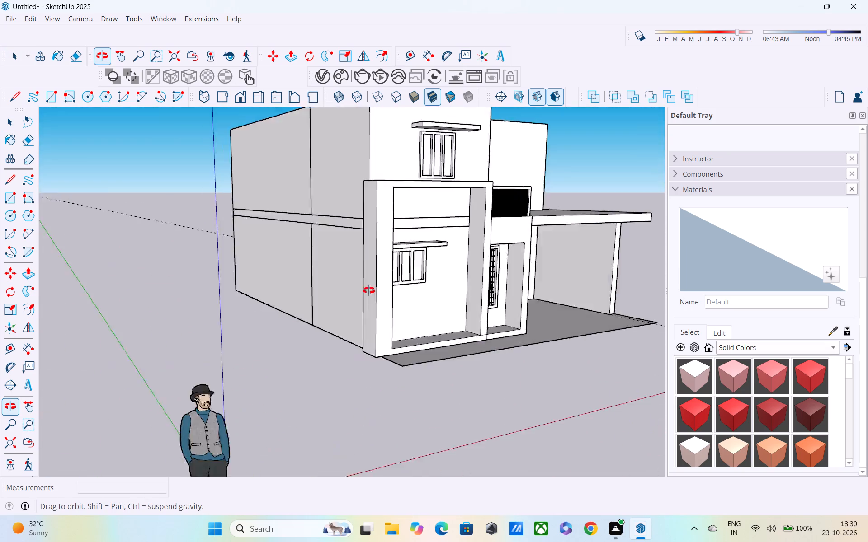
{"action": "middle_click_drag", "start_coordinate": [369, 290], "coordinate": [226, 369]}
{"action": "scroll", "coordinate": [458, 210], "scroll_direction": "down", "scroll_amount": 1}
{"action": "scroll", "coordinate": [464, 193], "scroll_direction": "up", "scroll_amount": 8}
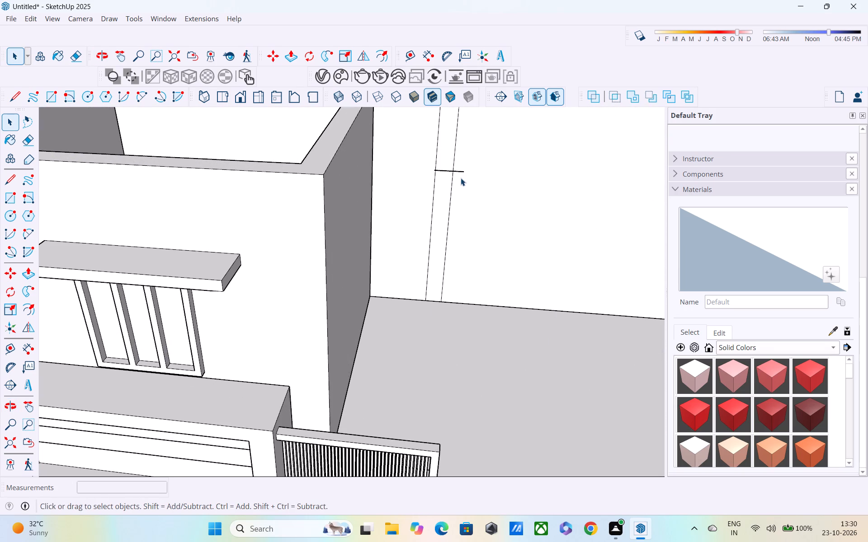
{"action": "key", "text": "e"}
{"action": "scroll", "coordinate": [458, 178], "scroll_direction": "up", "scroll_amount": 3}
{"action": "left_click", "coordinate": [459, 168]}
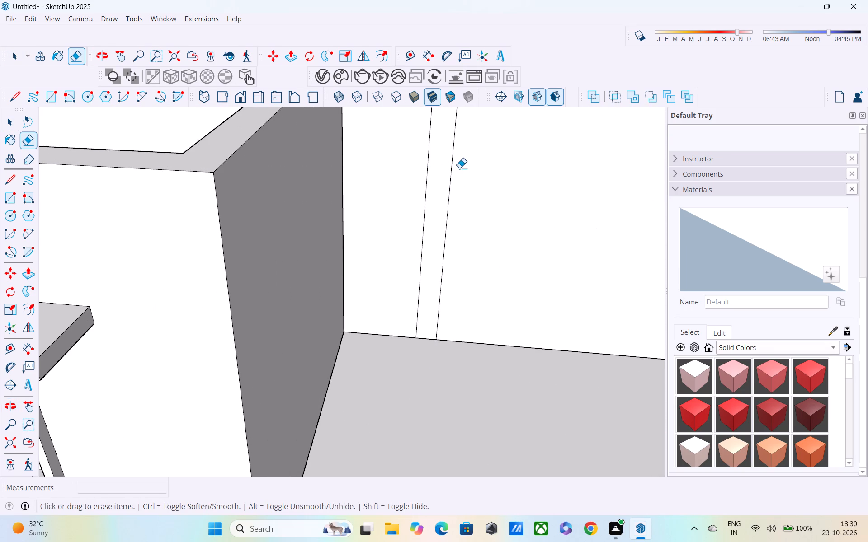
{"action": "left_click", "coordinate": [466, 172]}
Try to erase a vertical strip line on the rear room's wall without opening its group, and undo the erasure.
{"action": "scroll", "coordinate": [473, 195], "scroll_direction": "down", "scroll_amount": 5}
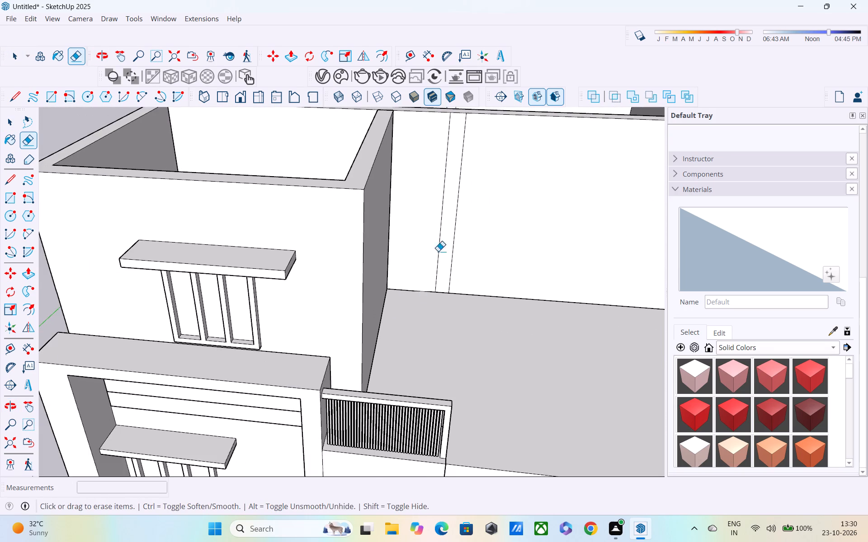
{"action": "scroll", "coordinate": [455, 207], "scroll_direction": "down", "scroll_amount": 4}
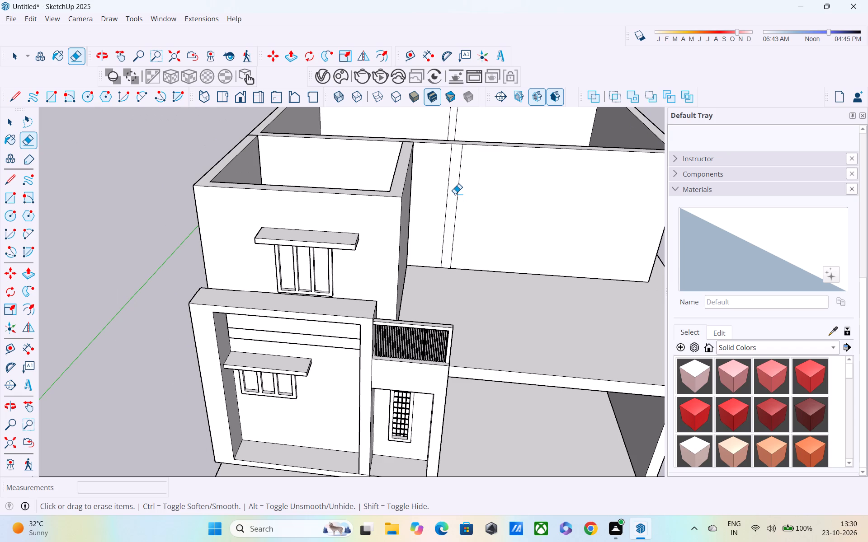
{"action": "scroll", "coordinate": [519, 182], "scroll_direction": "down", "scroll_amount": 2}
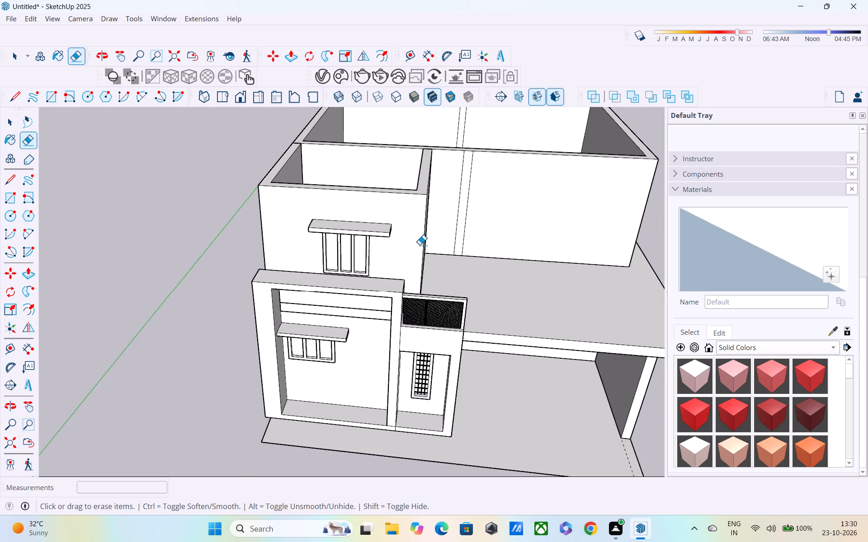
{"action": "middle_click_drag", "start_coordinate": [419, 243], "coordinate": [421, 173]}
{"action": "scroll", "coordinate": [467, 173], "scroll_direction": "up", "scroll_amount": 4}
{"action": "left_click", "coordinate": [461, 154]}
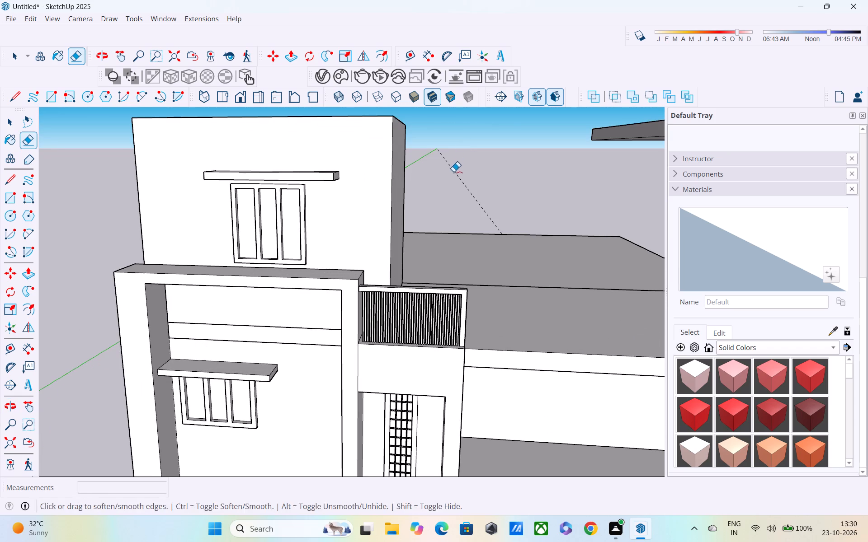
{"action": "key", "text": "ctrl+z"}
Inside the rear room's wall group, erase the two vertical strip lines on the wall's terrace-side face.
{"action": "key", "text": "space"}
{"action": "double_click", "coordinate": [486, 182]}
{"action": "middle_click_drag", "start_coordinate": [476, 206], "coordinate": [460, 294]}
{"action": "scroll", "coordinate": [460, 294], "scroll_direction": "up", "scroll_amount": 1}
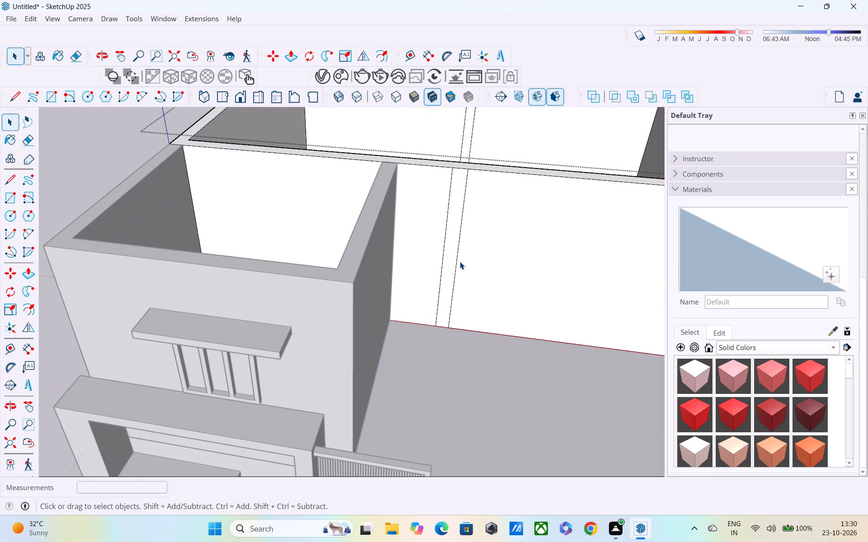
{"action": "key", "text": "e"}
{"action": "scroll", "coordinate": [455, 241], "scroll_direction": "up", "scroll_amount": 3}
{"action": "left_click", "coordinate": [466, 206]}
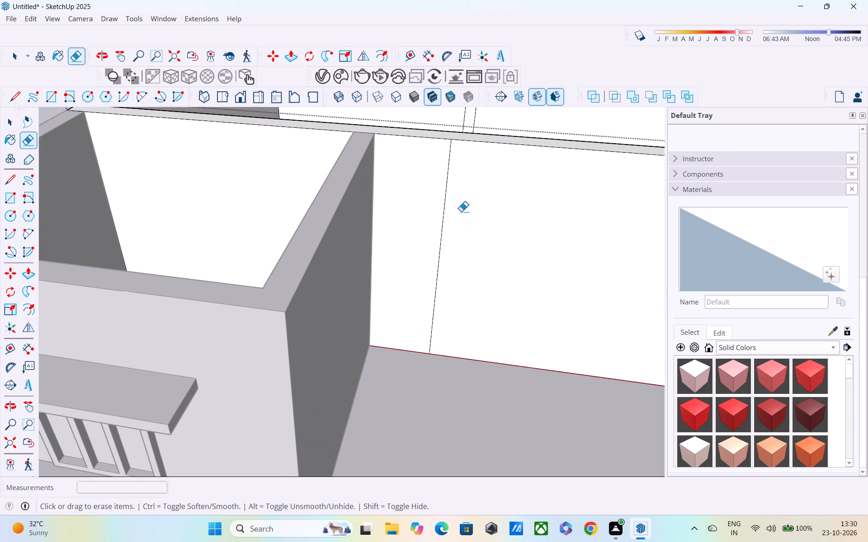
{"action": "left_click", "coordinate": [445, 194]}
Erase the two matching vertical lines on the inner face of the same rear room wall, and leave the group.
{"action": "middle_click_drag", "start_coordinate": [459, 168], "coordinate": [304, 366]}
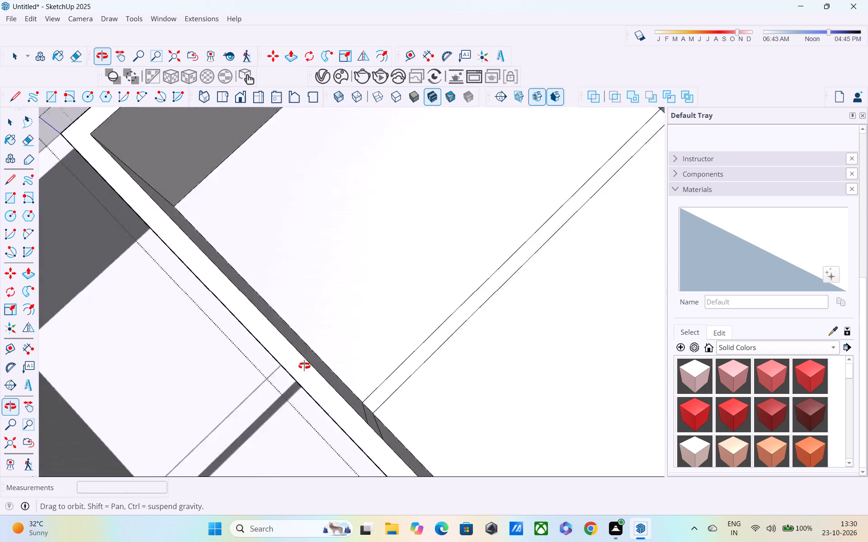
{"action": "middle_click_drag", "start_coordinate": [304, 366], "coordinate": [111, 274]}
{"action": "scroll", "coordinate": [227, 313], "scroll_direction": "up", "scroll_amount": 3}
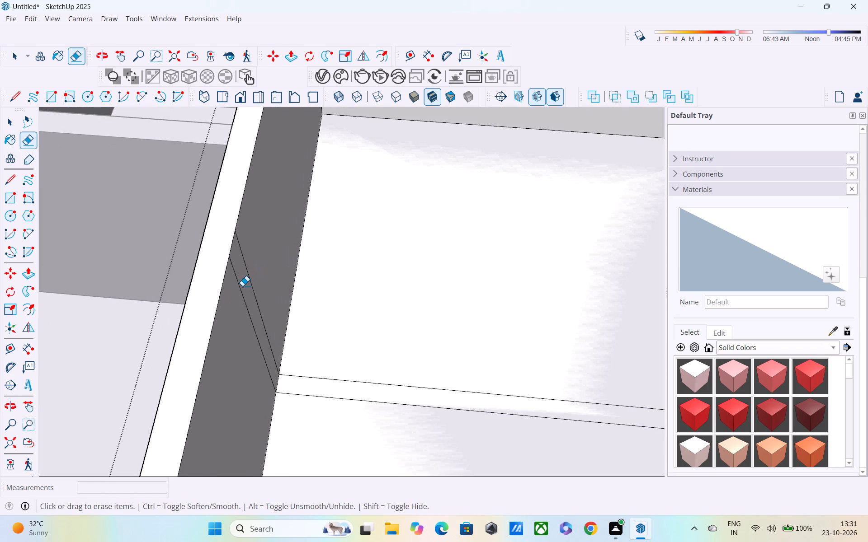
{"action": "left_click", "coordinate": [242, 289]}
{"action": "left_click", "coordinate": [251, 268]}
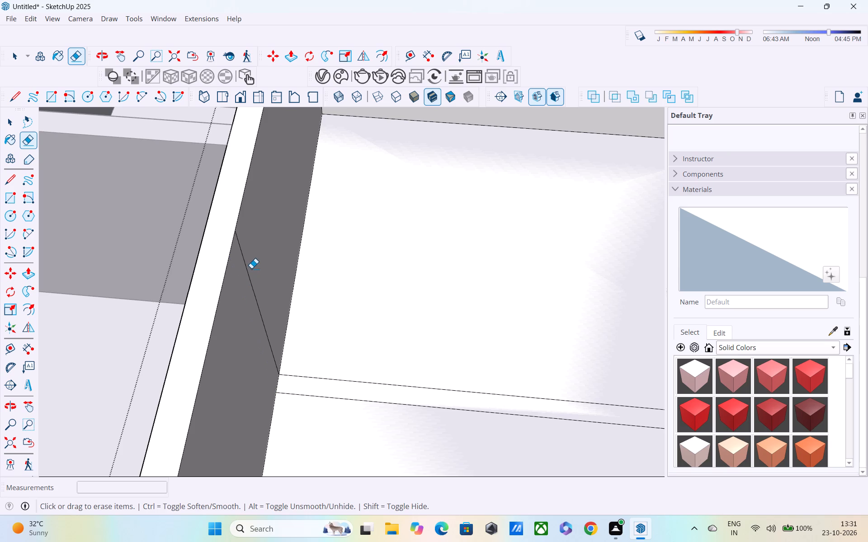
{"action": "left_click", "coordinate": [250, 271]}
{"action": "left_click", "coordinate": [250, 275]}
{"action": "middle_click_drag", "start_coordinate": [251, 276], "coordinate": [512, 163]}
{"action": "scroll", "coordinate": [509, 164], "scroll_direction": "down", "scroll_amount": 9}
{"action": "middle_click_drag", "start_coordinate": [500, 249], "coordinate": [560, 180]}
{"action": "key", "text": "space"}
{"action": "left_click", "coordinate": [146, 188]}
Examine the front facade around the upper window, the projecting frame and the lower window's sunshade.
{"action": "middle_click_drag", "start_coordinate": [365, 253], "coordinate": [504, 189]}
{"action": "scroll", "coordinate": [505, 173], "scroll_direction": "down", "scroll_amount": 5}
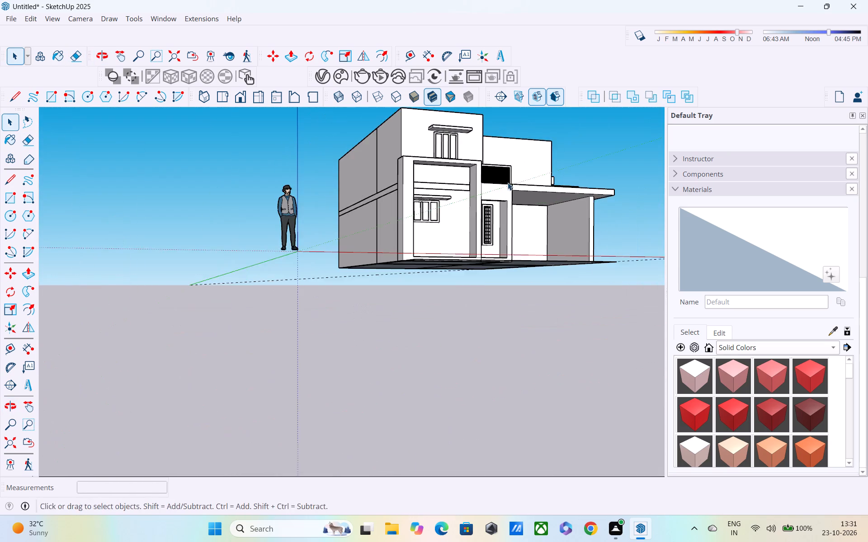
{"action": "middle_click_drag", "start_coordinate": [508, 182], "coordinate": [421, 241]}
{"action": "scroll", "coordinate": [460, 167], "scroll_direction": "up", "scroll_amount": 4}
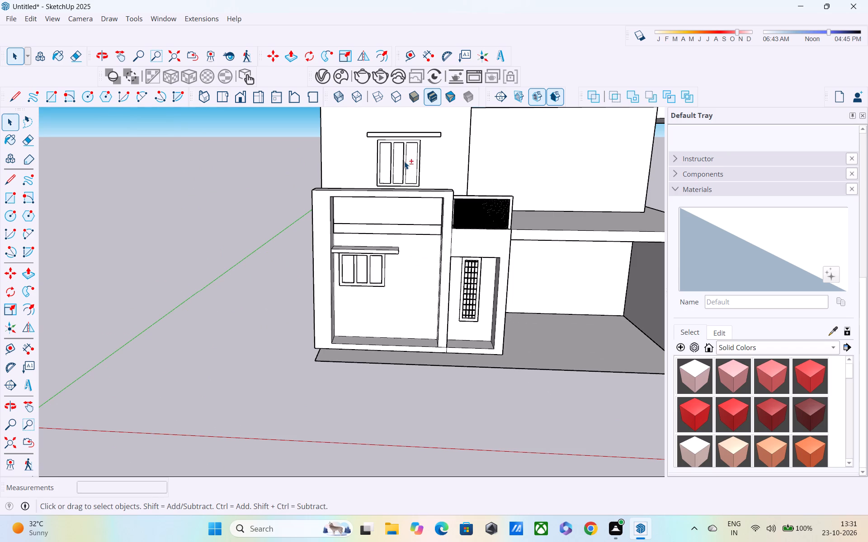
{"action": "middle_click_drag", "start_coordinate": [404, 161], "coordinate": [481, 296], "text": "shift"}
{"action": "scroll", "coordinate": [455, 271], "scroll_direction": "up", "scroll_amount": 3}
{"action": "middle_click_drag", "start_coordinate": [442, 265], "coordinate": [429, 192]}
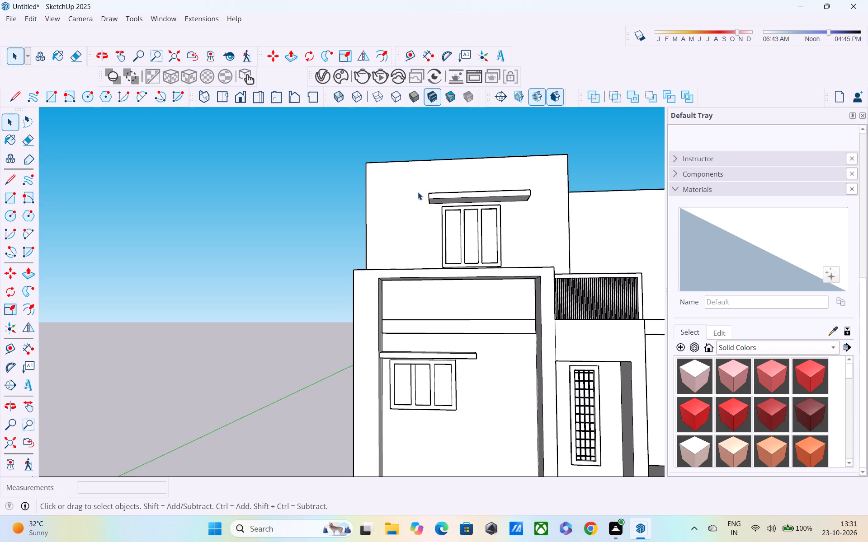
{"action": "middle_click_drag", "start_coordinate": [512, 259], "coordinate": [571, 354]}
{"action": "scroll", "coordinate": [480, 313], "scroll_direction": "up", "scroll_amount": 3}
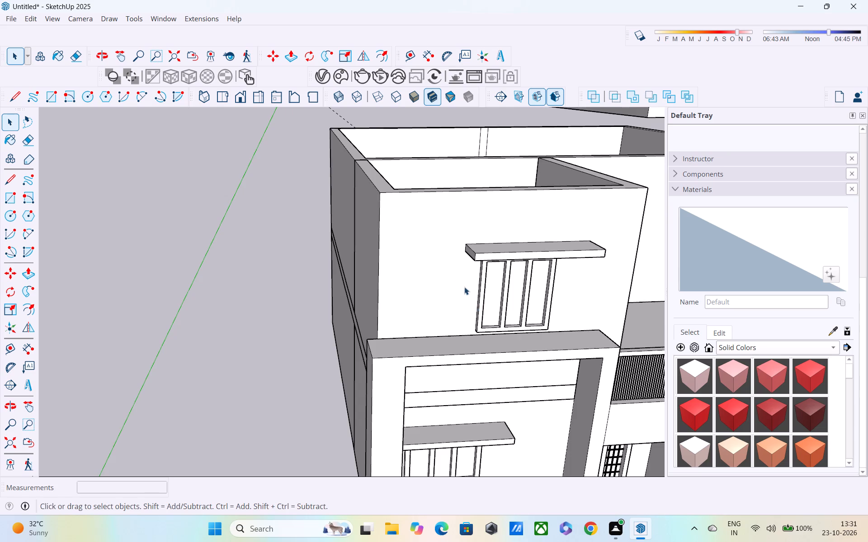
{"action": "middle_click_drag", "start_coordinate": [461, 285], "coordinate": [415, 198]}
{"action": "scroll", "coordinate": [418, 195], "scroll_direction": "up", "scroll_amount": 5}
{"action": "middle_click_drag", "start_coordinate": [402, 214], "coordinate": [434, 293]}
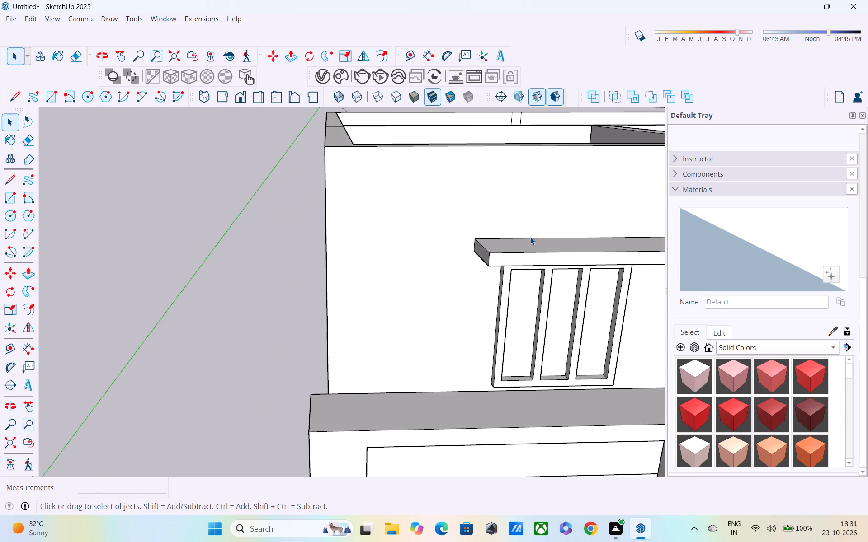
{"action": "middle_click_drag", "start_coordinate": [518, 360], "coordinate": [429, 237]}
{"action": "scroll", "coordinate": [434, 246], "scroll_direction": "down", "scroll_amount": 3}
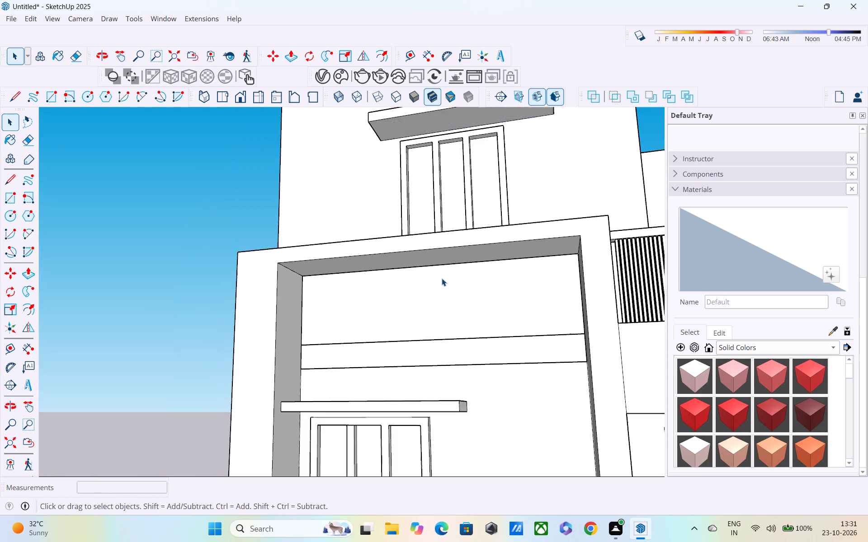
{"action": "middle_click_drag", "start_coordinate": [448, 367], "coordinate": [457, 247]}
{"action": "scroll", "coordinate": [459, 266], "scroll_direction": "up", "scroll_amount": 3}
{"action": "middle_click", "coordinate": [462, 281]}
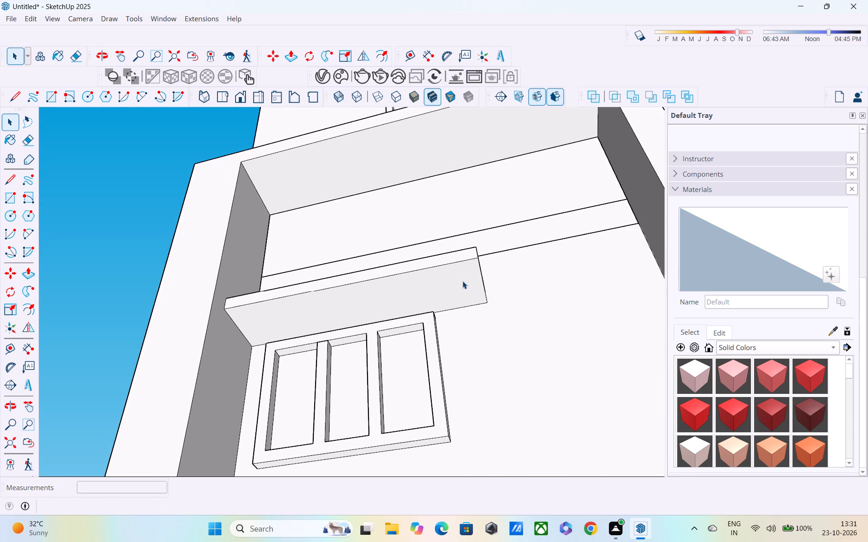
Inside the ground-floor group, draw a vertical line about 8' long from the sunshade's underside beside the window down to the recess floor.
{"action": "key", "text": "l"}
{"action": "middle_click_drag", "start_coordinate": [467, 256], "coordinate": [477, 297]}
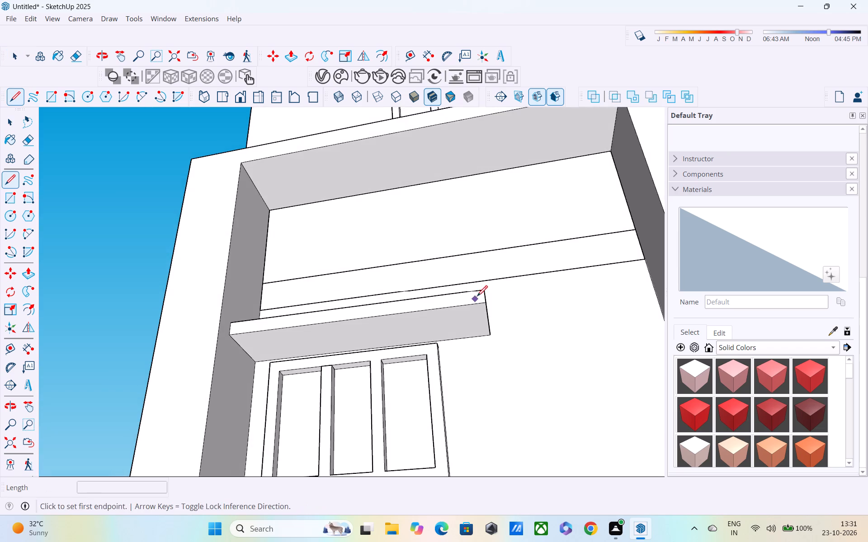
{"action": "middle_click_drag", "start_coordinate": [477, 297], "coordinate": [477, 296]}
{"action": "scroll", "coordinate": [458, 343], "scroll_direction": "up", "scroll_amount": 6}
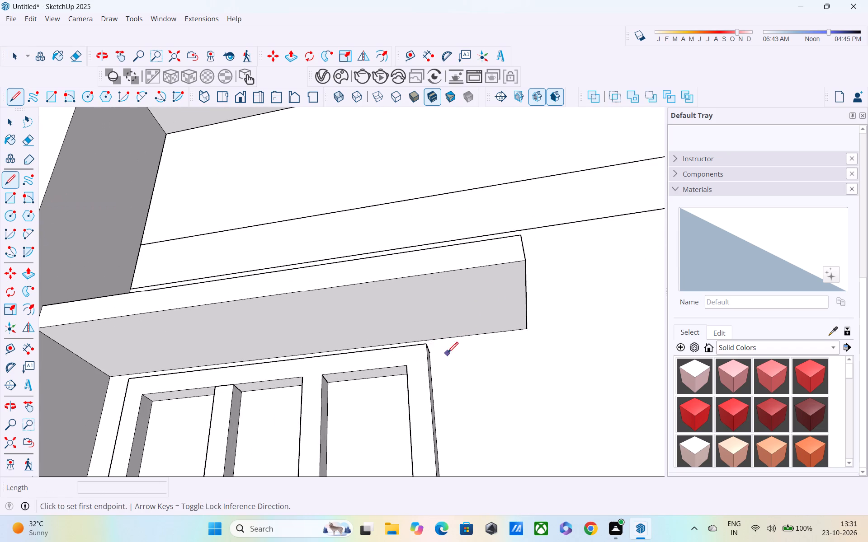
{"action": "key", "text": "space"}
{"action": "double_click", "coordinate": [465, 358]}
{"action": "middle_click_drag", "start_coordinate": [466, 362], "coordinate": [428, 305]}
{"action": "scroll", "coordinate": [463, 358], "scroll_direction": "up", "scroll_amount": 1}
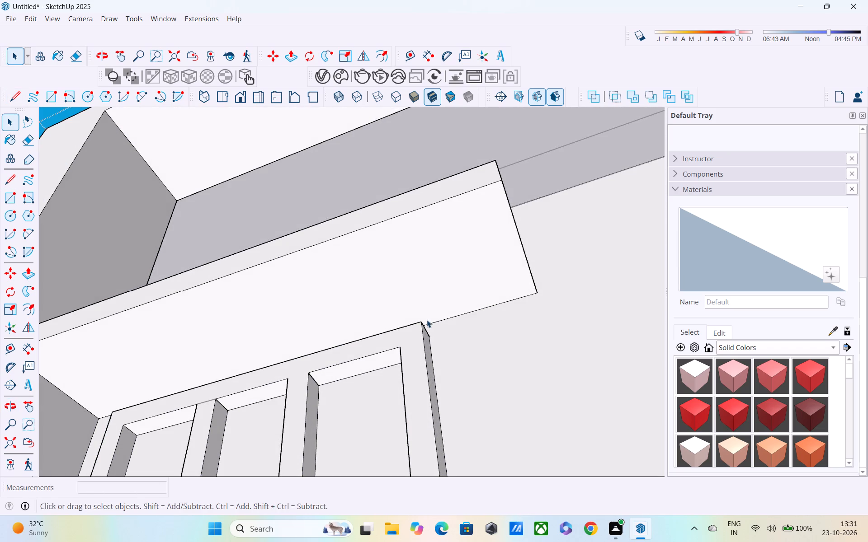
{"action": "key", "text": "l"}
{"action": "scroll", "coordinate": [425, 318], "scroll_direction": "up", "scroll_amount": 3}
{"action": "left_click", "coordinate": [437, 323]}
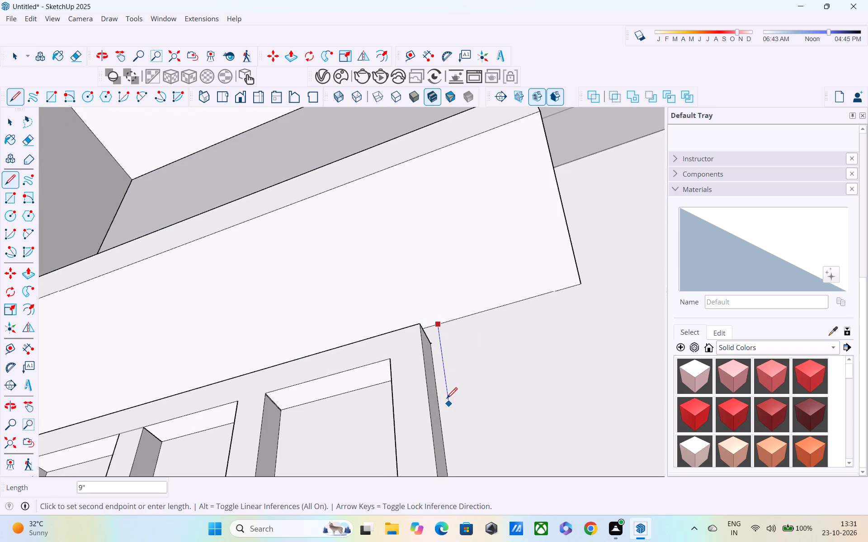
{"action": "middle_click_drag", "start_coordinate": [447, 399], "coordinate": [453, 263], "text": "shift"}
{"action": "scroll", "coordinate": [455, 265], "scroll_direction": "down", "scroll_amount": 6}
{"action": "middle_click_drag", "start_coordinate": [458, 290], "coordinate": [466, 117], "text": "shift"}
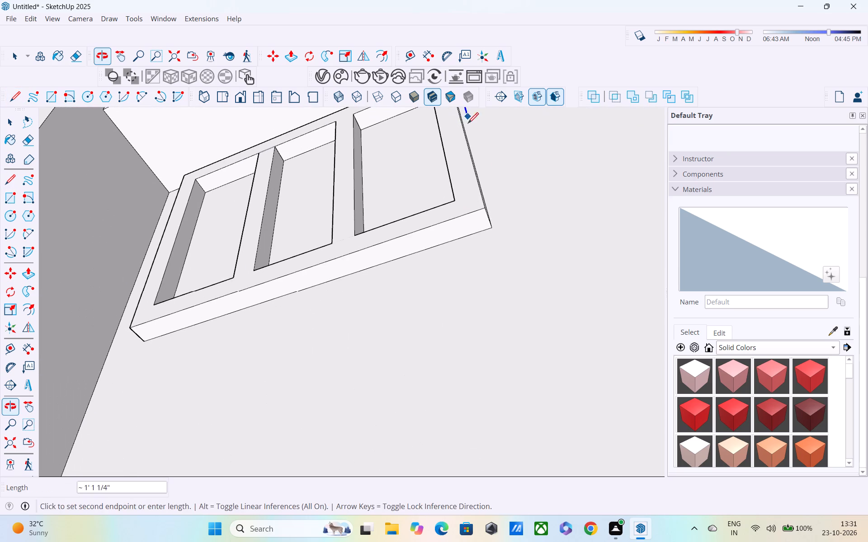
{"action": "middle_click_drag", "start_coordinate": [504, 257], "coordinate": [497, 112], "text": "shift"}
{"action": "scroll", "coordinate": [503, 200], "scroll_direction": "down", "scroll_amount": 4}
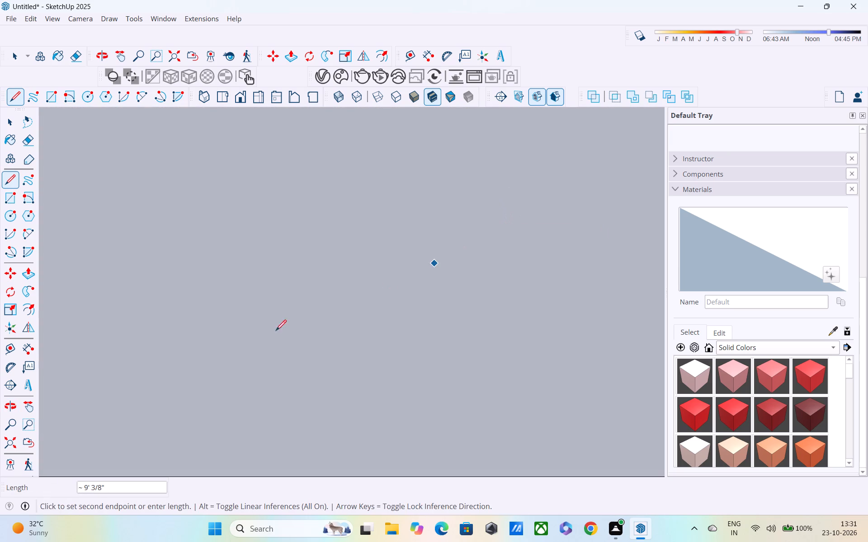
{"action": "left_click", "coordinate": [12, 448]}
{"action": "middle_click_drag", "start_coordinate": [413, 309], "coordinate": [468, 447]}
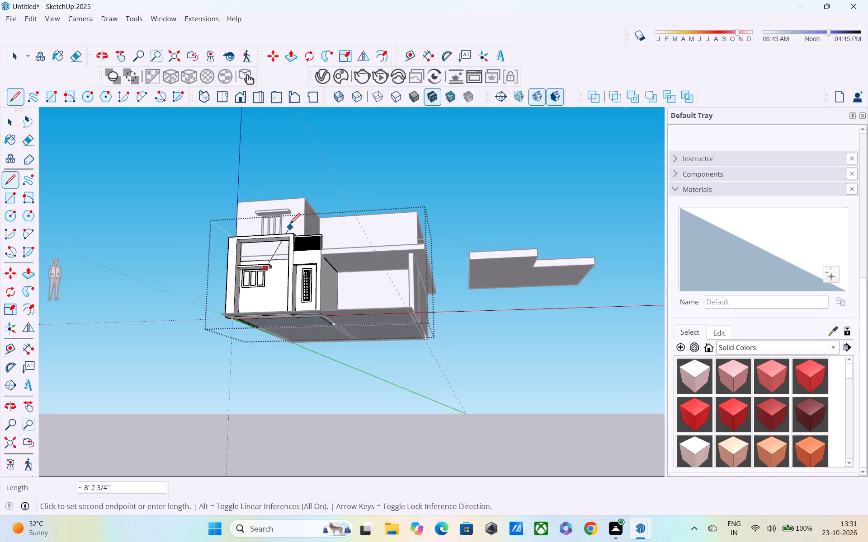
{"action": "middle_click_drag", "start_coordinate": [289, 224], "coordinate": [355, 373]}
{"action": "scroll", "coordinate": [298, 416], "scroll_direction": "up", "scroll_amount": 18}
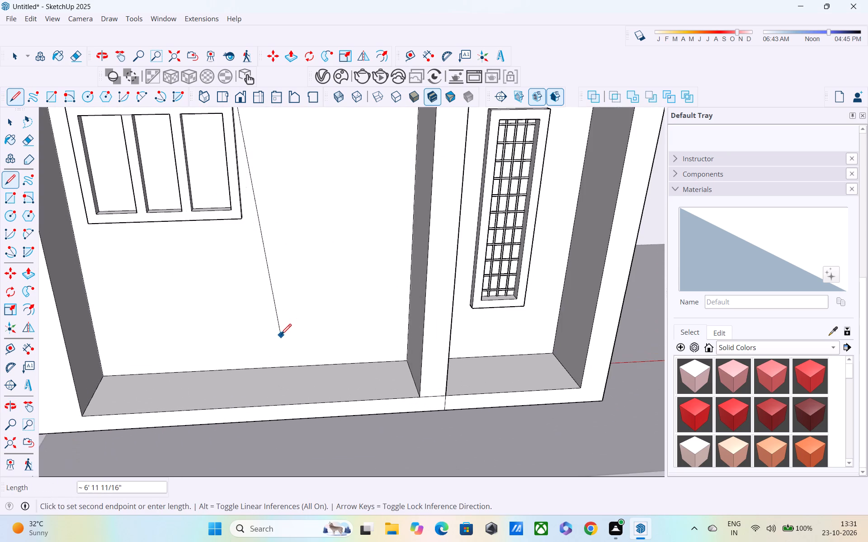
{"action": "left_click", "coordinate": [257, 367]}
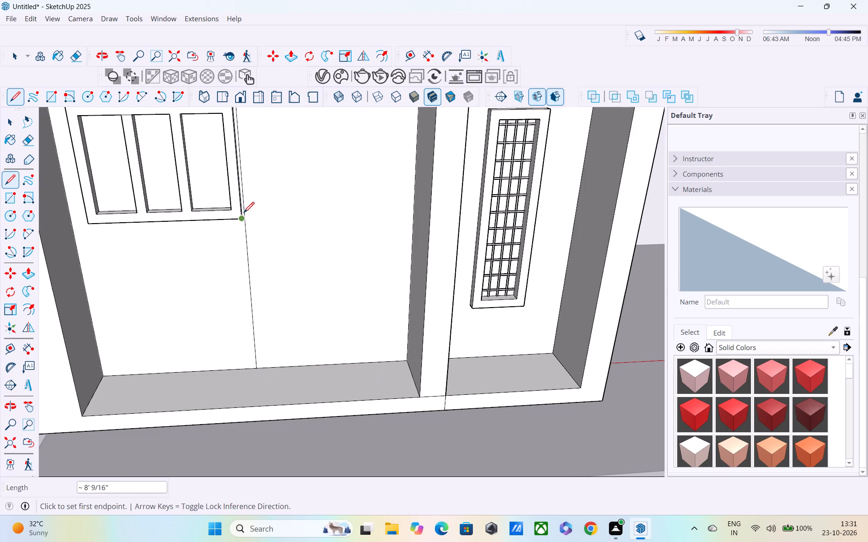
Continue the vertical wall line behind the sunshade, from its underside to its top rear edge, about 3 3/4" long.
{"action": "middle_click_drag", "start_coordinate": [244, 214], "coordinate": [253, 322], "text": "shift"}
{"action": "middle_click_drag", "start_coordinate": [252, 250], "coordinate": [236, 197]}
{"action": "scroll", "coordinate": [231, 144], "scroll_direction": "up", "scroll_amount": 1}
{"action": "middle_click_drag", "start_coordinate": [232, 146], "coordinate": [231, 250]}
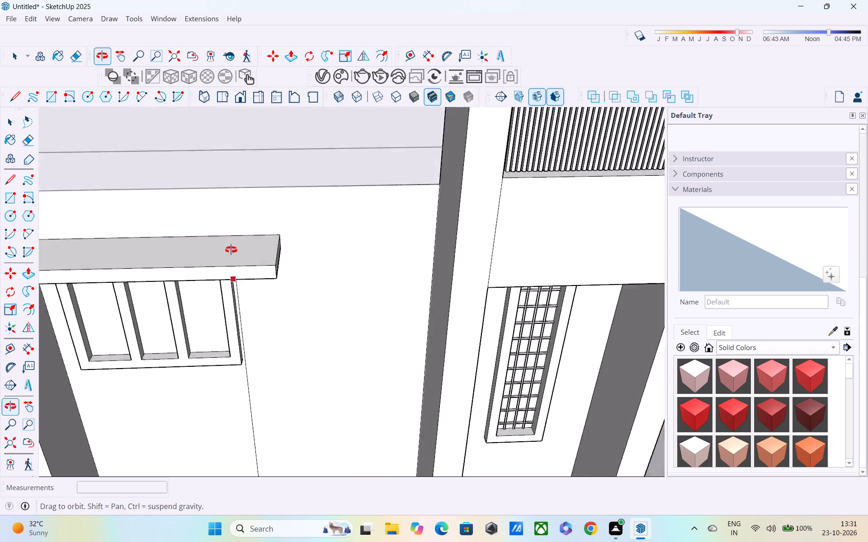
{"action": "middle_click_drag", "start_coordinate": [231, 250], "coordinate": [201, 322]}
{"action": "middle_click_drag", "start_coordinate": [202, 313], "coordinate": [231, 196]}
{"action": "scroll", "coordinate": [211, 333], "scroll_direction": "up", "scroll_amount": 2}
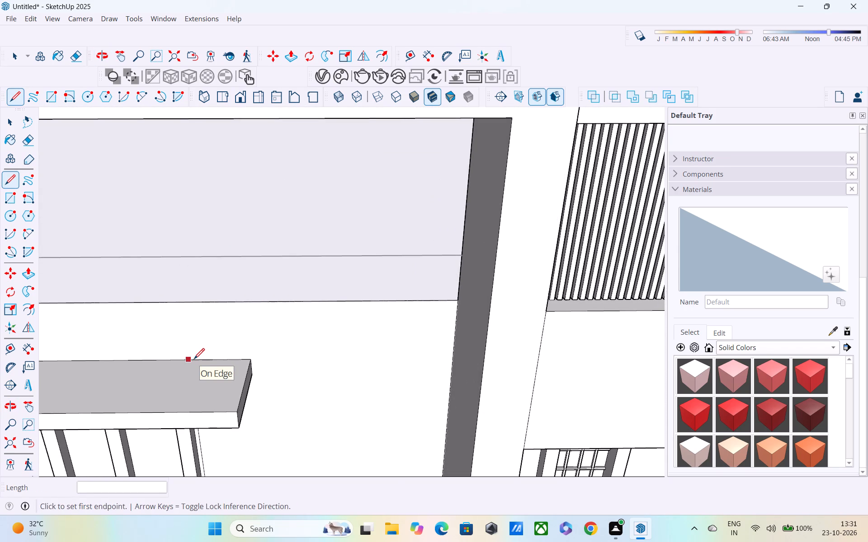
{"action": "scroll", "coordinate": [201, 433], "scroll_direction": "up", "scroll_amount": 1}
{"action": "middle_click_drag", "start_coordinate": [201, 432], "coordinate": [206, 272]}
{"action": "middle_click_drag", "start_coordinate": [206, 276], "coordinate": [206, 333]}
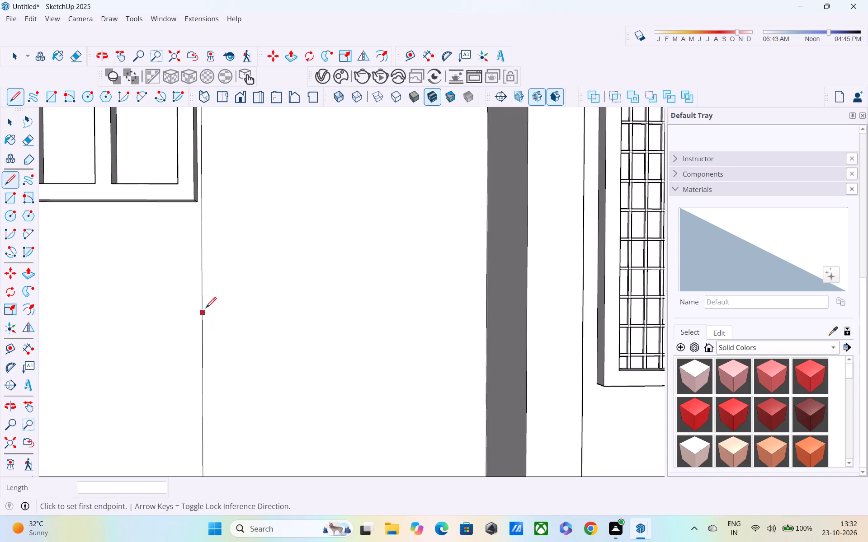
{"action": "middle_click_drag", "start_coordinate": [206, 309], "coordinate": [209, 494], "text": "shift"}
{"action": "left_click", "coordinate": [208, 192]}
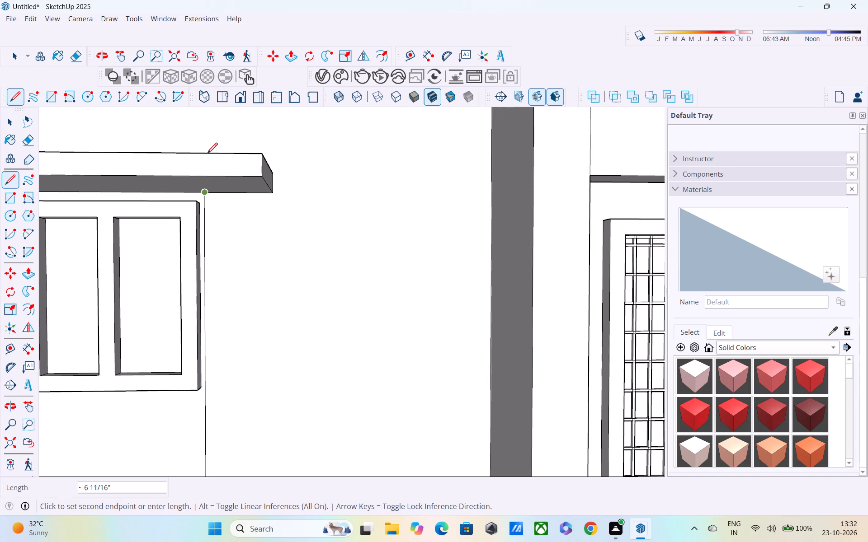
{"action": "middle_click_drag", "start_coordinate": [207, 151], "coordinate": [197, 259]}
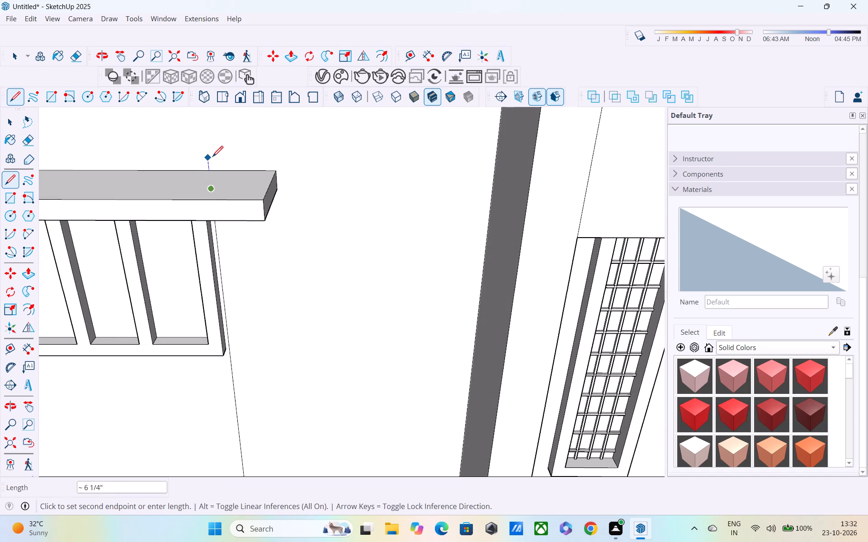
{"action": "left_click", "coordinate": [210, 168]}
Draw a vertical line from the sunshade's top rear edge up to the top edge of the ground-floor wall.
{"action": "middle_click_drag", "start_coordinate": [212, 139], "coordinate": [225, 262]}
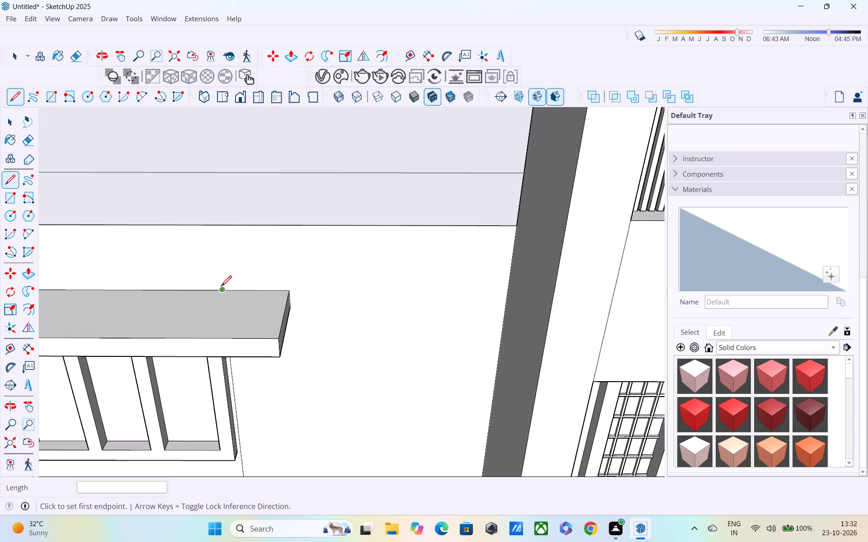
{"action": "left_click", "coordinate": [221, 287]}
{"action": "middle_click_drag", "start_coordinate": [223, 208], "coordinate": [240, 294], "text": "shift"}
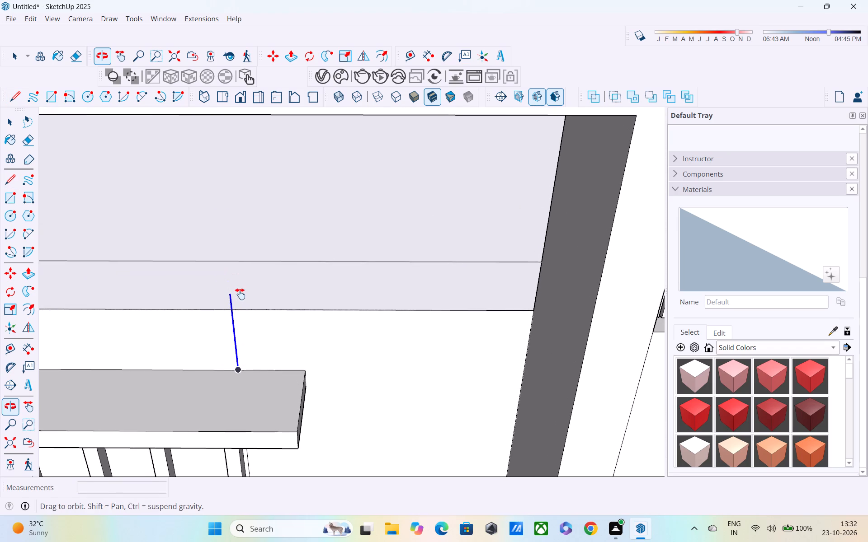
{"action": "middle_click_drag", "start_coordinate": [240, 294], "coordinate": [241, 297], "text": "shift"}
{"action": "left_click", "coordinate": [237, 313]}
{"action": "middle_click_drag", "start_coordinate": [237, 314], "coordinate": [236, 258]}
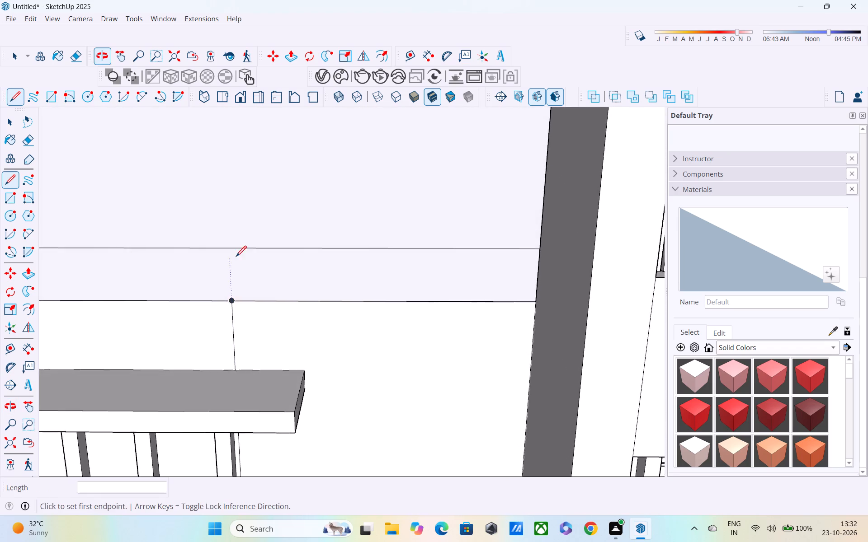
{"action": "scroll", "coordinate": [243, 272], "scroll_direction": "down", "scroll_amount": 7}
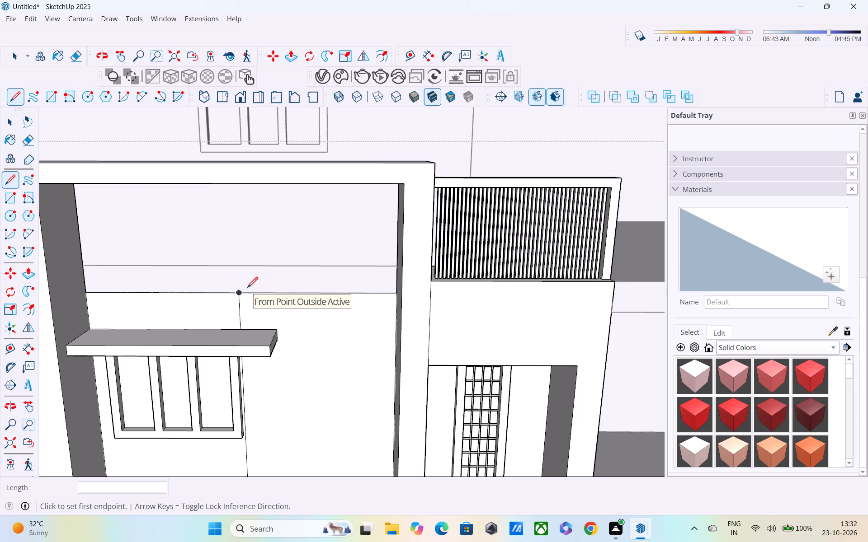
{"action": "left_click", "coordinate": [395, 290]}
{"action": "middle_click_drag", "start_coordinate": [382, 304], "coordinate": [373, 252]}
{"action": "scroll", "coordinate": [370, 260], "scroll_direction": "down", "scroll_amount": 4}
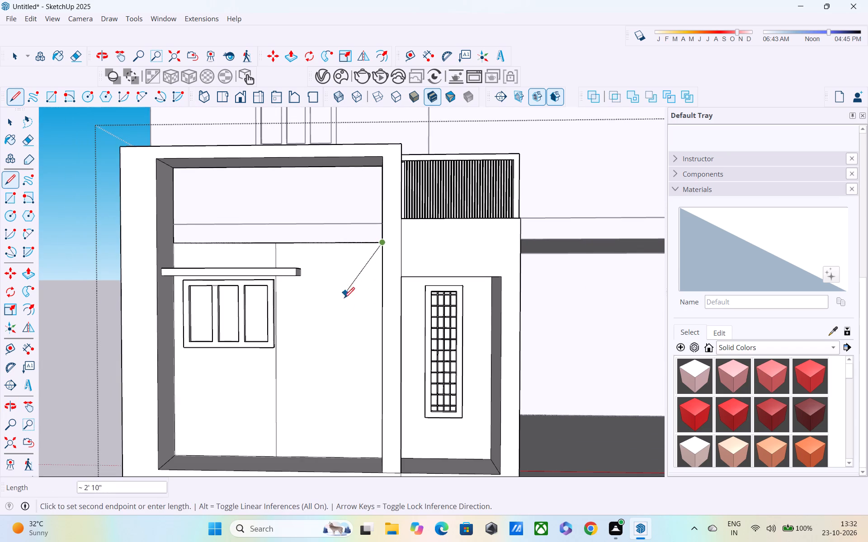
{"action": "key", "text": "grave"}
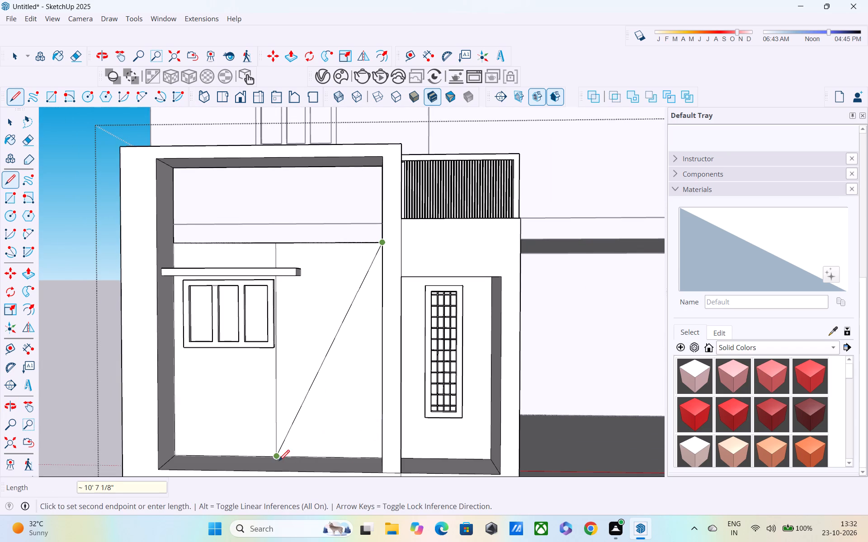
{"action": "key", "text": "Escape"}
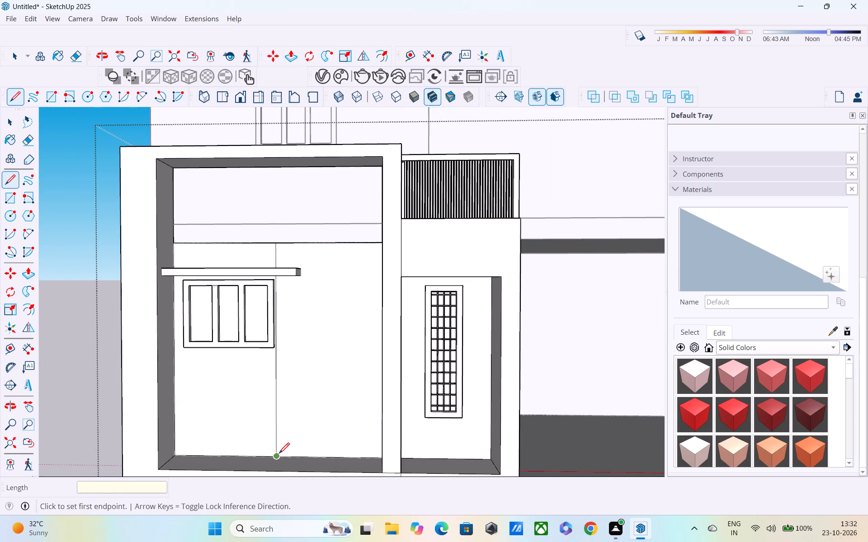
Draw a line along the wall's base from the vertical divider's foot to the recess corner nearest the grille window.
{"action": "left_click", "coordinate": [278, 457]}
{"action": "middle_click_drag", "start_coordinate": [372, 451], "coordinate": [439, 449]}
{"action": "scroll", "coordinate": [410, 449], "scroll_direction": "up", "scroll_amount": 4}
{"action": "left_click", "coordinate": [413, 457]}
{"action": "middle_click_drag", "start_coordinate": [414, 449], "coordinate": [374, 442]}
{"action": "key", "text": "space"}
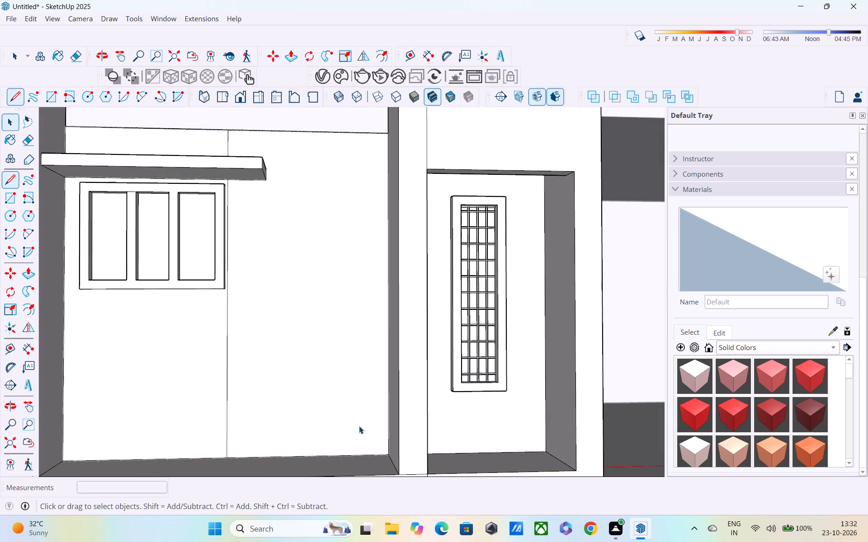
Paint the ground-floor wall area between the divider and the recess corner with Brick_09_1K from the Brick materials.
{"action": "left_click", "coordinate": [724, 342]}
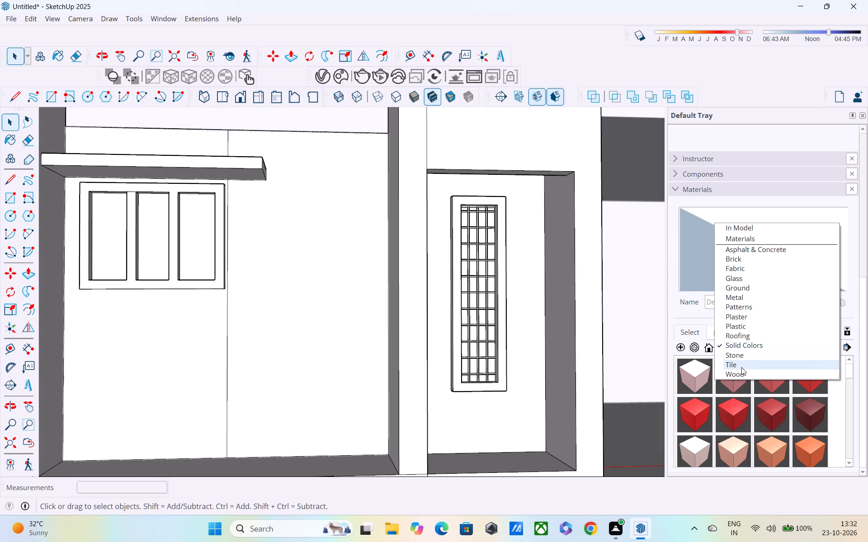
{"action": "left_click", "coordinate": [750, 262]}
{"action": "left_click", "coordinate": [781, 369]}
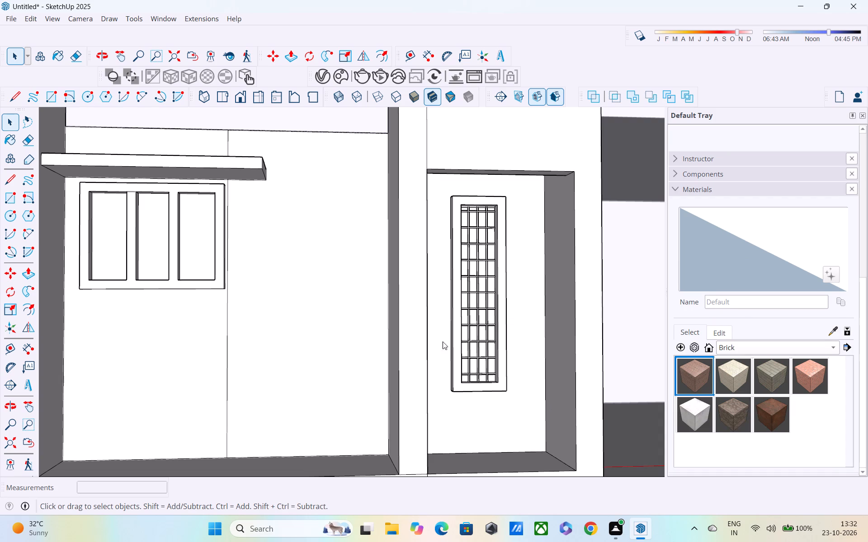
{"action": "left_click", "coordinate": [363, 293]}
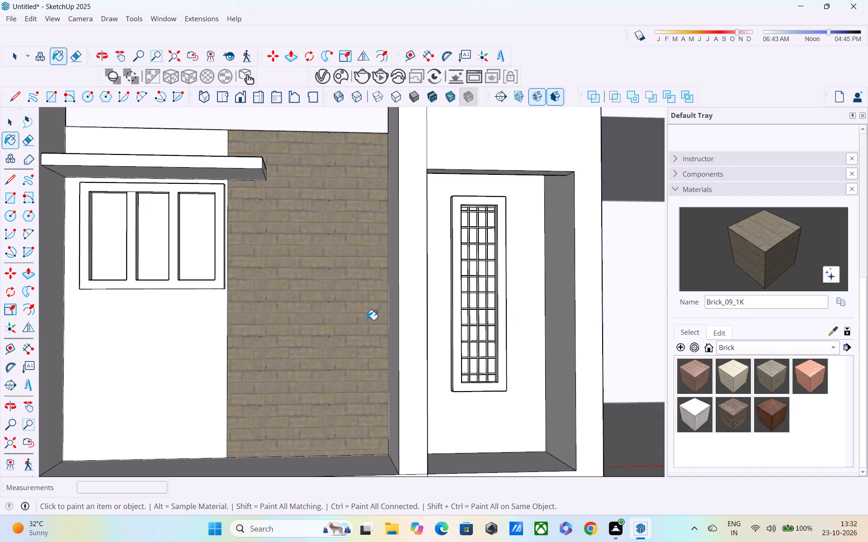
Inside the horizontal band's group above that wall, draw a 10" vertical line across the band, continuing the divider.
{"action": "scroll", "coordinate": [359, 298], "scroll_direction": "down", "scroll_amount": 2}
{"action": "middle_click_drag", "start_coordinate": [359, 299], "coordinate": [383, 408], "text": "shift"}
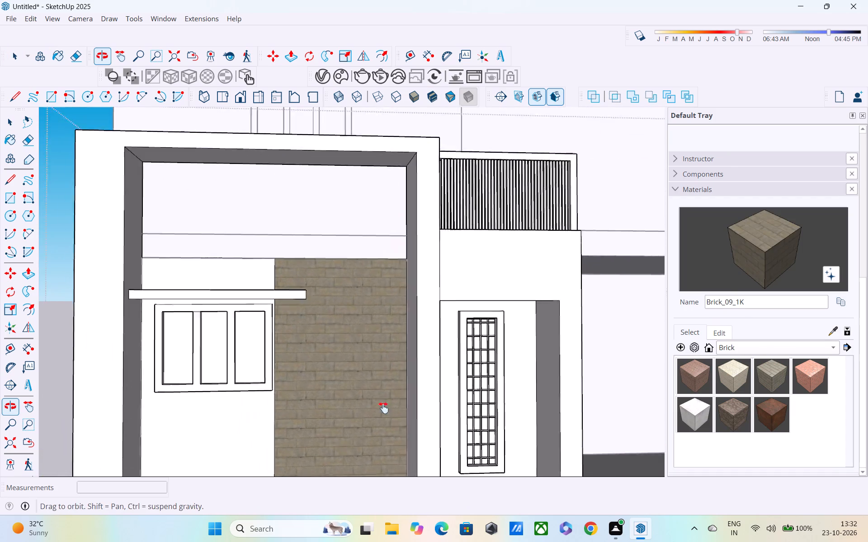
{"action": "middle_click_drag", "start_coordinate": [383, 408], "coordinate": [386, 420], "text": "shift"}
{"action": "middle_click_drag", "start_coordinate": [335, 296], "coordinate": [299, 318]}
{"action": "key", "text": "space"}
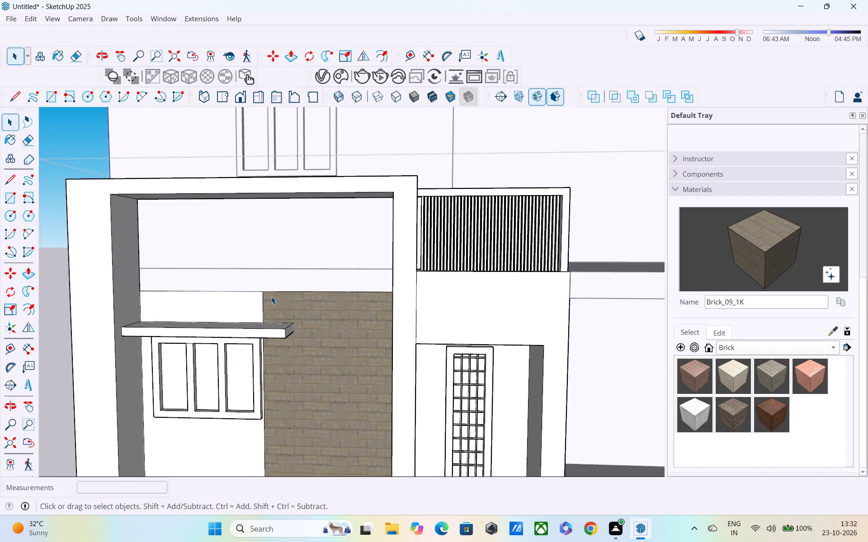
{"action": "double_click", "coordinate": [270, 248]}
{"action": "scroll", "coordinate": [275, 281], "scroll_direction": "up", "scroll_amount": 3}
{"action": "double_click", "coordinate": [275, 281]}
{"action": "key", "text": "l"}
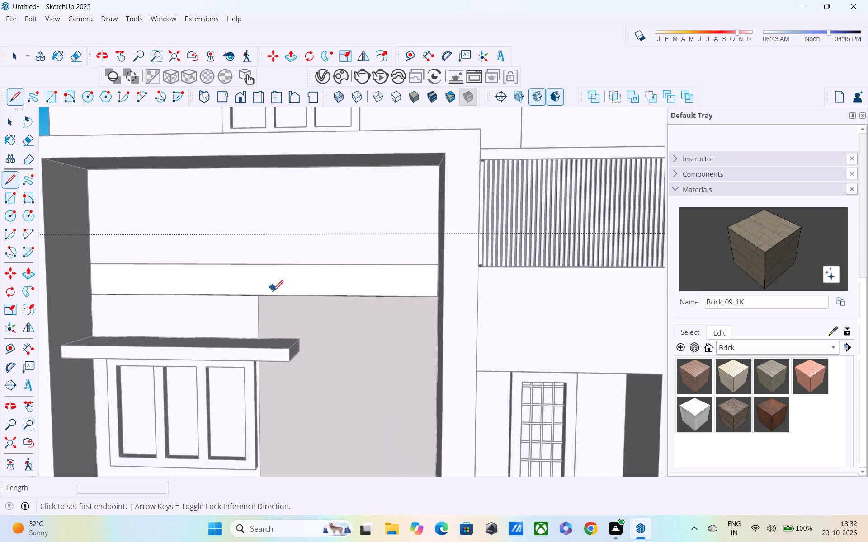
{"action": "left_click", "coordinate": [259, 294]}
{"action": "left_click", "coordinate": [262, 265]}
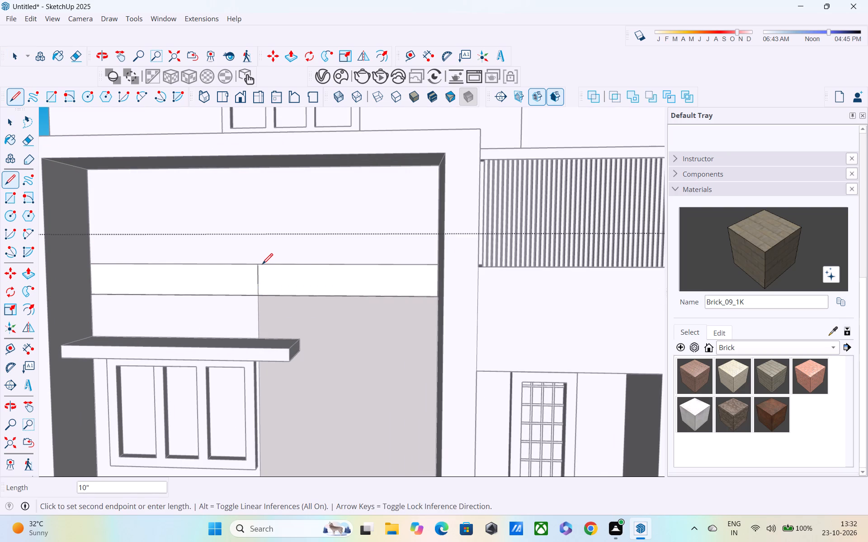
{"action": "key", "text": "grave"}
{"action": "key", "text": "space"}
Inside the upper wall's group, draw a vertical line from the band's divider up to the projecting frame's underside.
{"action": "double_click", "coordinate": [280, 240]}
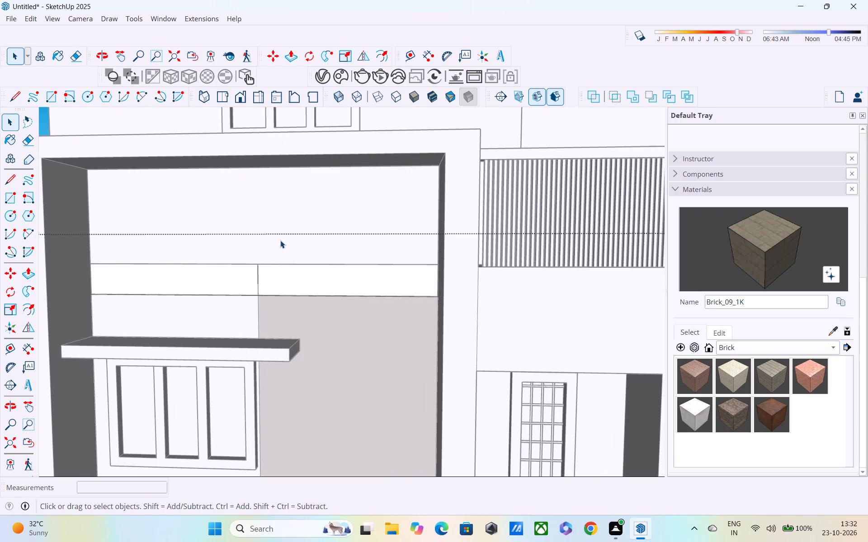
{"action": "key", "text": "l"}
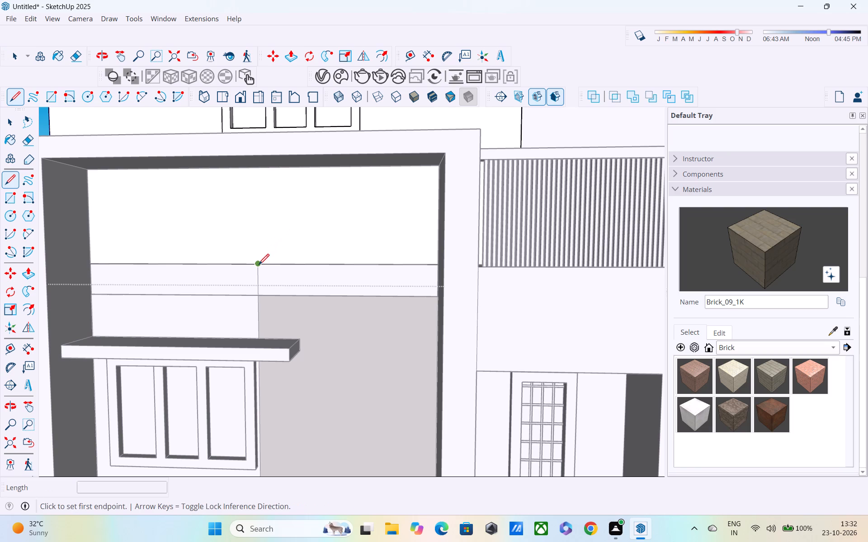
{"action": "left_click", "coordinate": [259, 266]}
{"action": "left_click", "coordinate": [255, 171]}
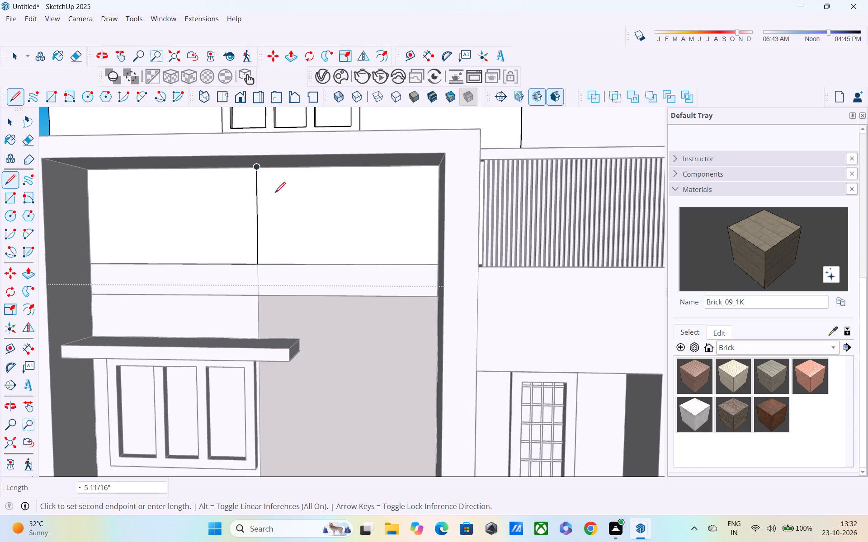
{"action": "middle_click_drag", "start_coordinate": [292, 211], "coordinate": [302, 186]}
{"action": "key", "text": "space"}
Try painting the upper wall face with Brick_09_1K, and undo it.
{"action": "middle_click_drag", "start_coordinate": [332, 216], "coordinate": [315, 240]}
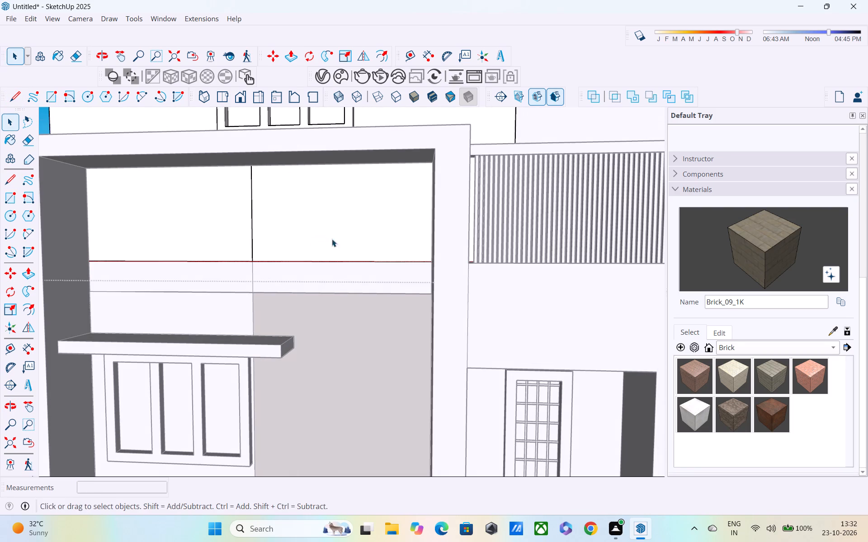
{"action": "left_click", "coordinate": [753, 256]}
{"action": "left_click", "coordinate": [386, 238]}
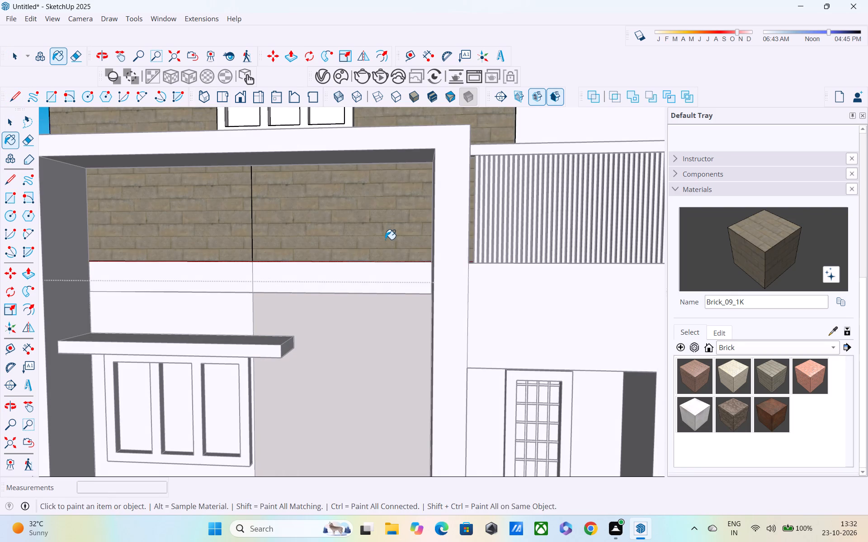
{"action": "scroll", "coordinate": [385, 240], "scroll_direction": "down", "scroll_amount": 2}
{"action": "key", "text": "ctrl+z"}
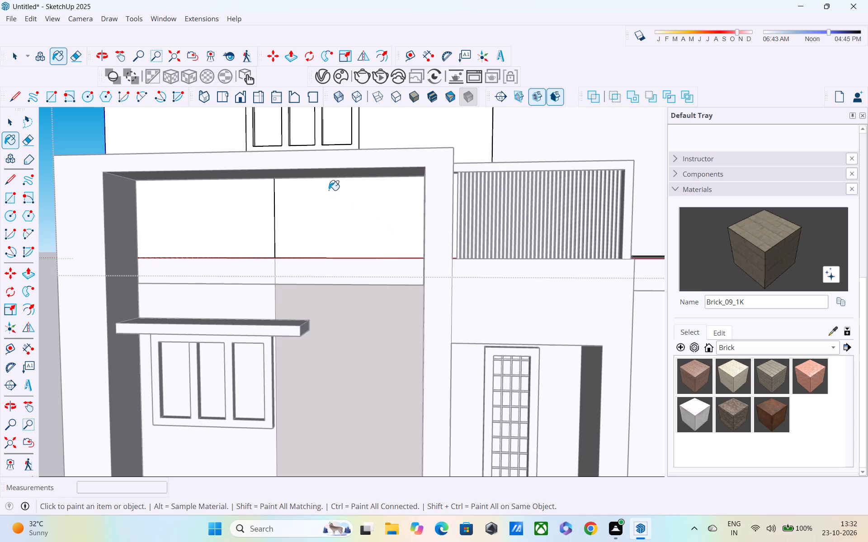
Outline the upper wall area beside the divider: about 4' 8" along the frame's underside, and 2' 6" down the frame's side.
{"action": "key", "text": "space"}
{"action": "key", "text": "l"}
{"action": "middle_click_drag", "start_coordinate": [294, 178], "coordinate": [296, 113]}
{"action": "scroll", "coordinate": [281, 131], "scroll_direction": "up", "scroll_amount": 4}
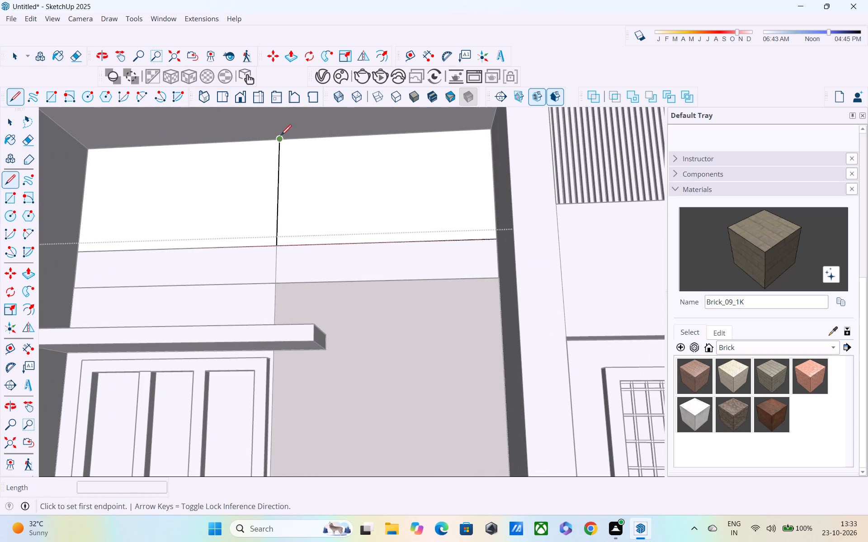
{"action": "left_click", "coordinate": [281, 141]}
{"action": "left_click", "coordinate": [490, 127]}
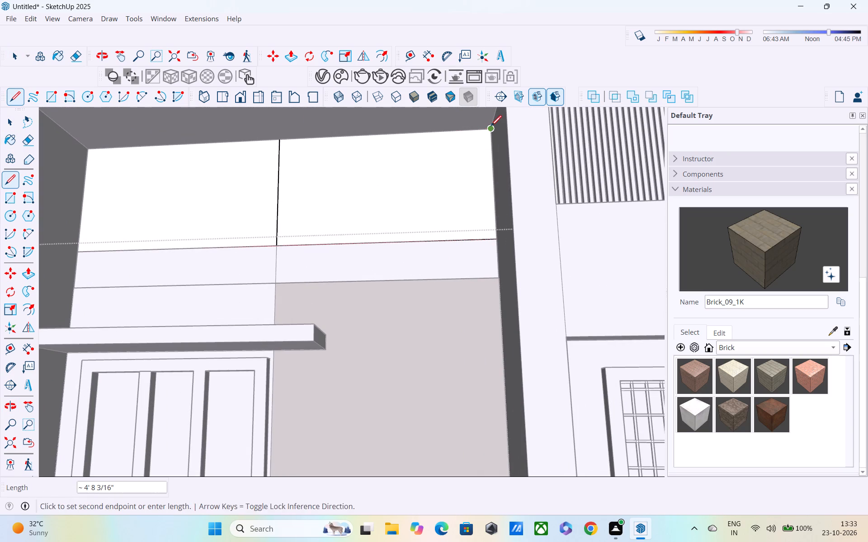
{"action": "left_click", "coordinate": [284, 137]}
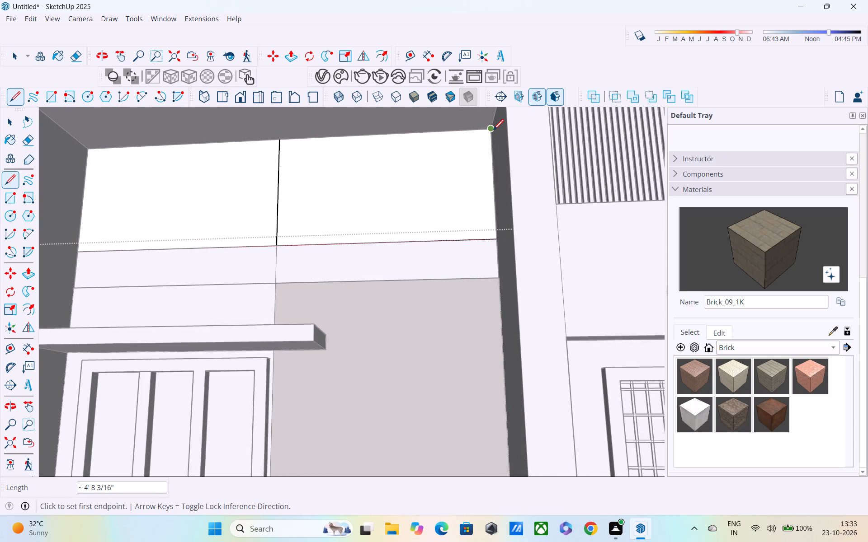
{"action": "left_click_drag", "start_coordinate": [493, 131], "coordinate": [494, 135]}
{"action": "left_click", "coordinate": [500, 235]}
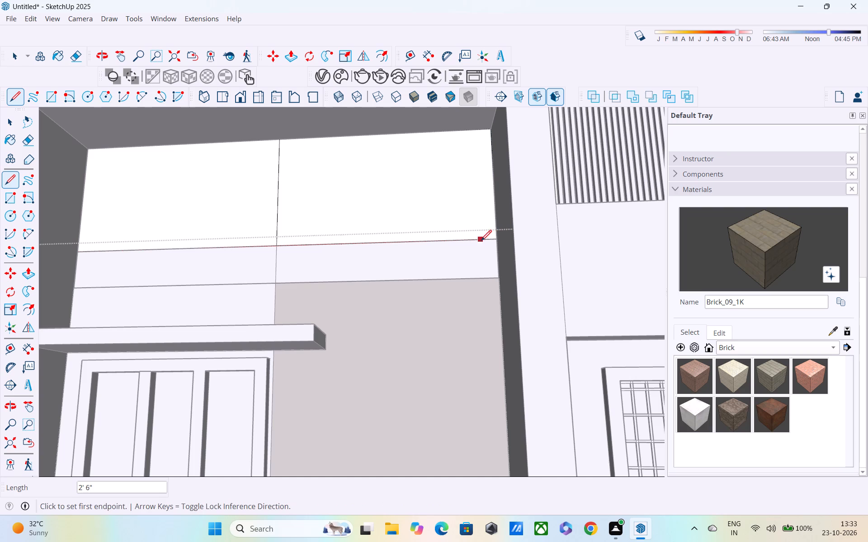
{"action": "key", "text": "space"}
Paint the newly enclosed upper wall area above the band with Brick_09_1K.
{"action": "left_click", "coordinate": [785, 233]}
{"action": "left_click", "coordinate": [457, 210]}
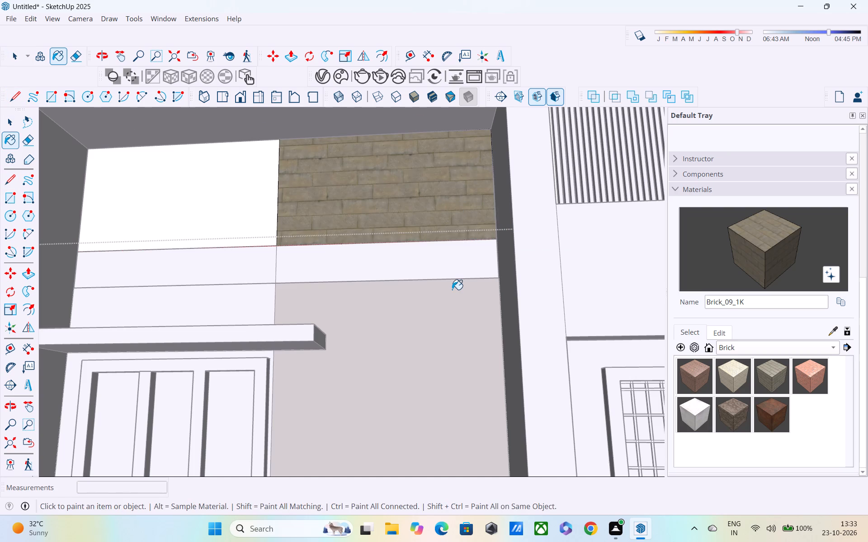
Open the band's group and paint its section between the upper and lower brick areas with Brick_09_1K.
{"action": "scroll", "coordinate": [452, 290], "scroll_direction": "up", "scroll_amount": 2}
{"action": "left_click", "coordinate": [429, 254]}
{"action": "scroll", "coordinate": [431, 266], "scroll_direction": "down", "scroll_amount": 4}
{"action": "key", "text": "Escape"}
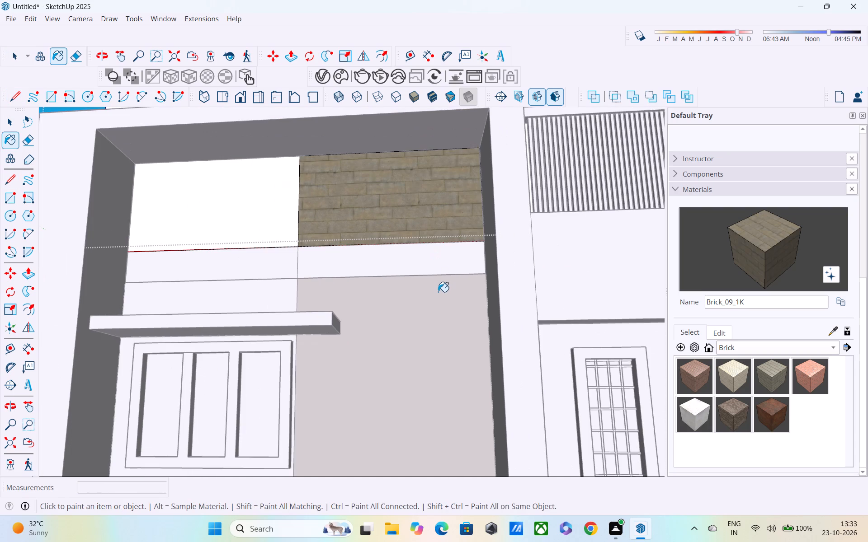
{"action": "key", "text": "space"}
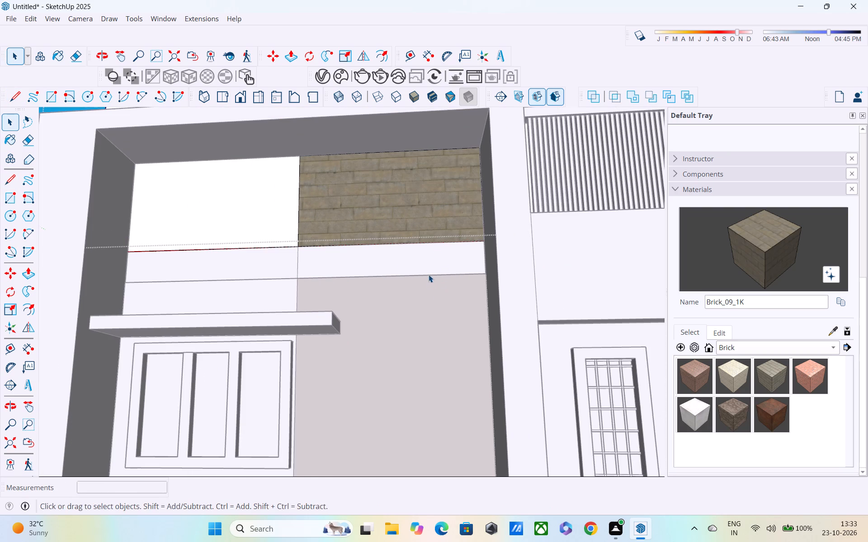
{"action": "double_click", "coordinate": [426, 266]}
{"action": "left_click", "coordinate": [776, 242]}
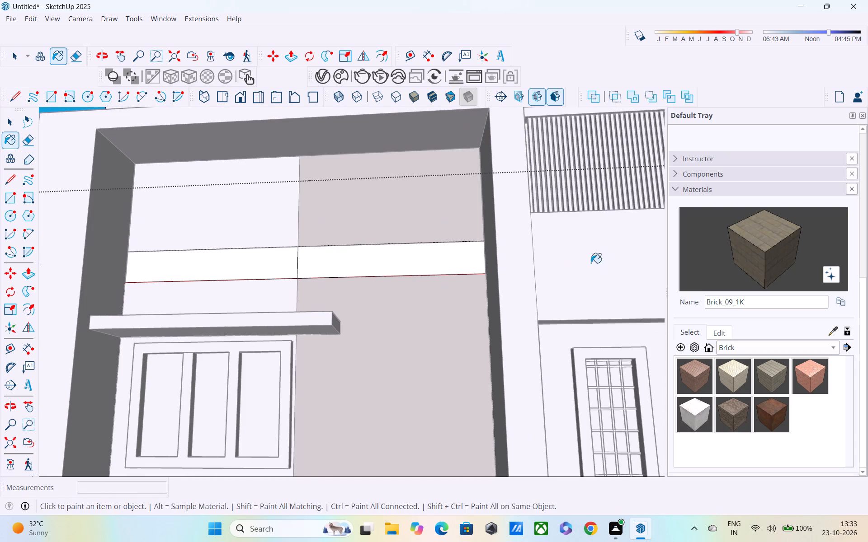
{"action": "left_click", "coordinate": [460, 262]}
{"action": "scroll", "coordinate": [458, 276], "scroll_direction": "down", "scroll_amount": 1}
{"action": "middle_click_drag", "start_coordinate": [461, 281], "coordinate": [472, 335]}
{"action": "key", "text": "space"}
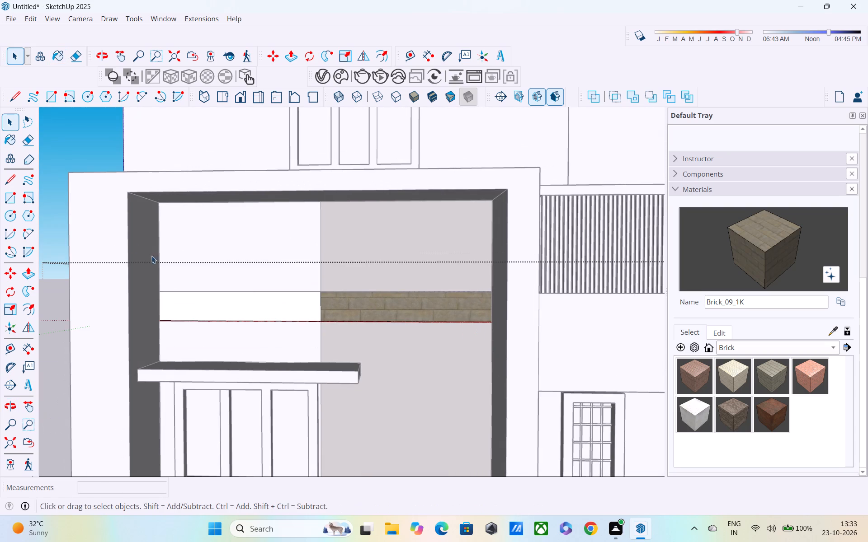
Close the group and examine how the brick cladding lines up across the upper wall, band and lower wall.
{"action": "left_click", "coordinate": [71, 144]}
{"action": "scroll", "coordinate": [286, 209], "scroll_direction": "down", "scroll_amount": 4}
{"action": "middle_click_drag", "start_coordinate": [391, 259], "coordinate": [387, 304]}
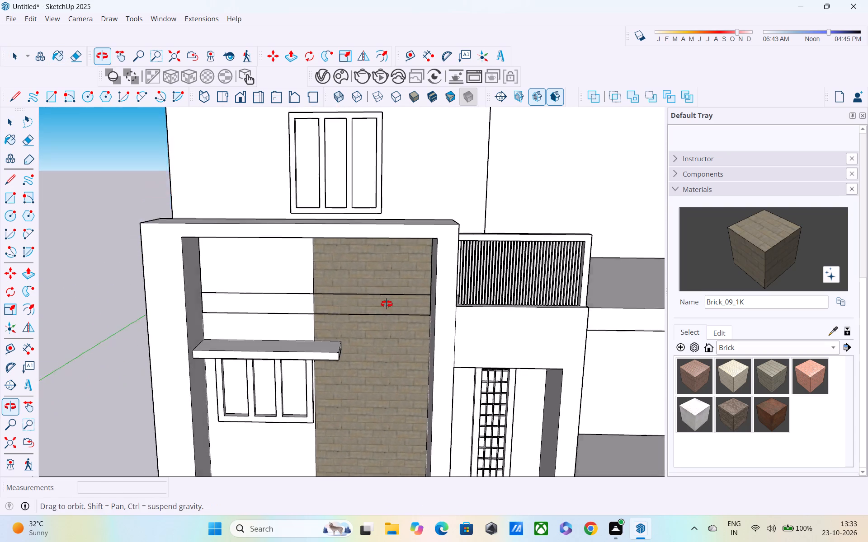
{"action": "middle_click_drag", "start_coordinate": [387, 304], "coordinate": [310, 272]}
{"action": "middle_click", "coordinate": [309, 270]}
{"action": "scroll", "coordinate": [309, 270], "scroll_direction": "up", "scroll_amount": 12}
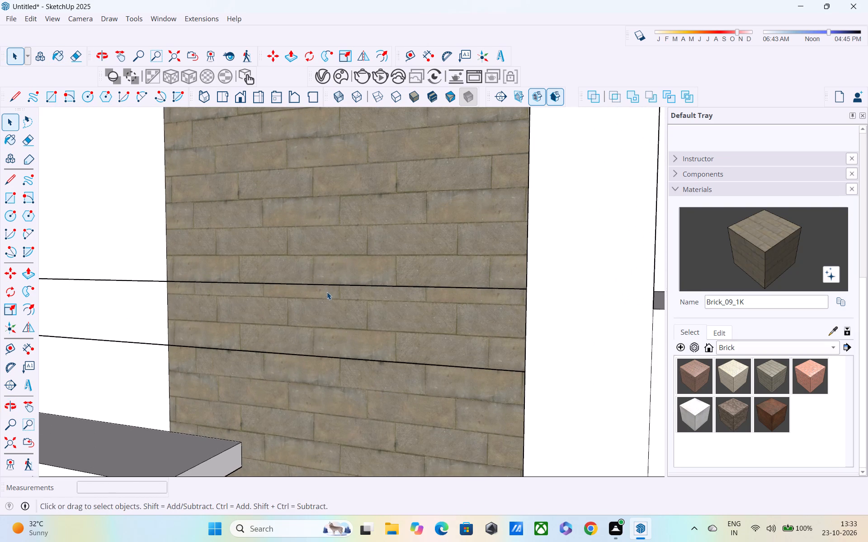
{"action": "scroll", "coordinate": [327, 308], "scroll_direction": "up", "scroll_amount": 2}
{"action": "scroll", "coordinate": [327, 308], "scroll_direction": "down", "scroll_amount": 12}
{"action": "middle_click_drag", "start_coordinate": [373, 318], "coordinate": [409, 318]}
{"action": "scroll", "coordinate": [398, 319], "scroll_direction": "down", "scroll_amount": 1}
{"action": "scroll", "coordinate": [359, 313], "scroll_direction": "up", "scroll_amount": 4}
{"action": "middle_click_drag", "start_coordinate": [332, 310], "coordinate": [377, 316]}
{"action": "scroll", "coordinate": [332, 310], "scroll_direction": "down", "scroll_amount": 1}
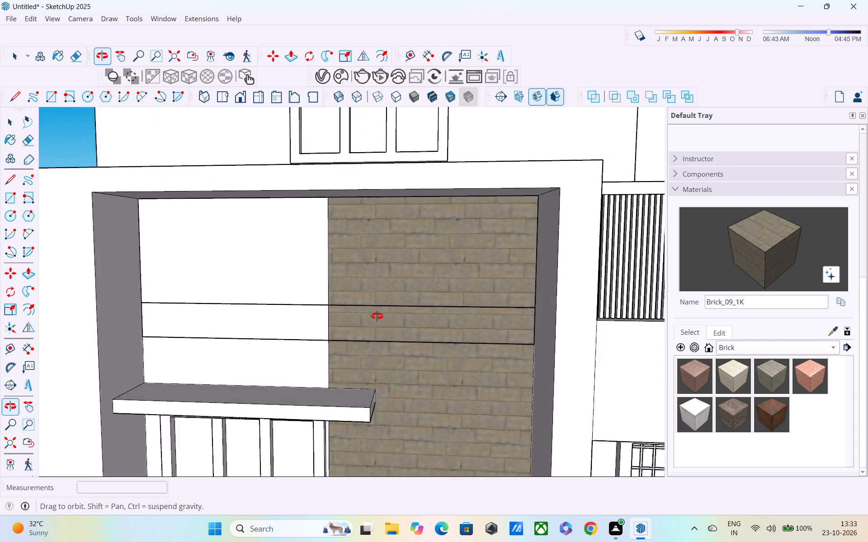
{"action": "middle_click_drag", "start_coordinate": [377, 316], "coordinate": [437, 316]}
{"action": "scroll", "coordinate": [438, 317], "scroll_direction": "down", "scroll_amount": 4}
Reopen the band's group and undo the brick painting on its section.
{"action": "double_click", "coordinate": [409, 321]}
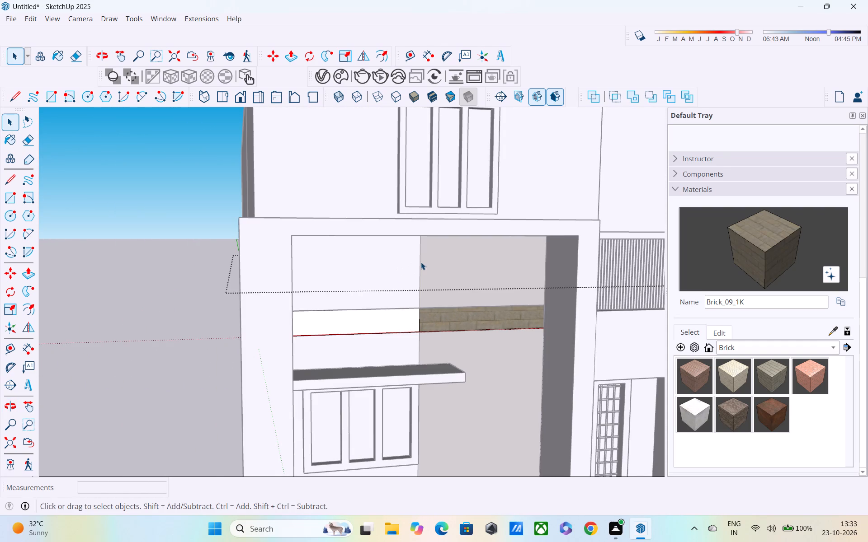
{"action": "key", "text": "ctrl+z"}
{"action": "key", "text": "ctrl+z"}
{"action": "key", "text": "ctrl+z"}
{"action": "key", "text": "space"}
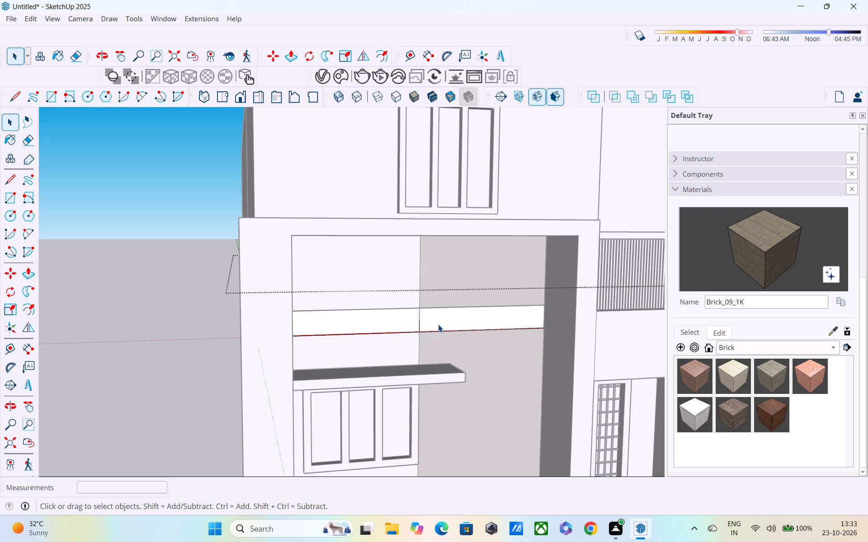
Push the band's section above the window canopy inward by about 1 5/8".
{"action": "key", "text": "p"}
{"action": "left_click", "coordinate": [404, 314]}
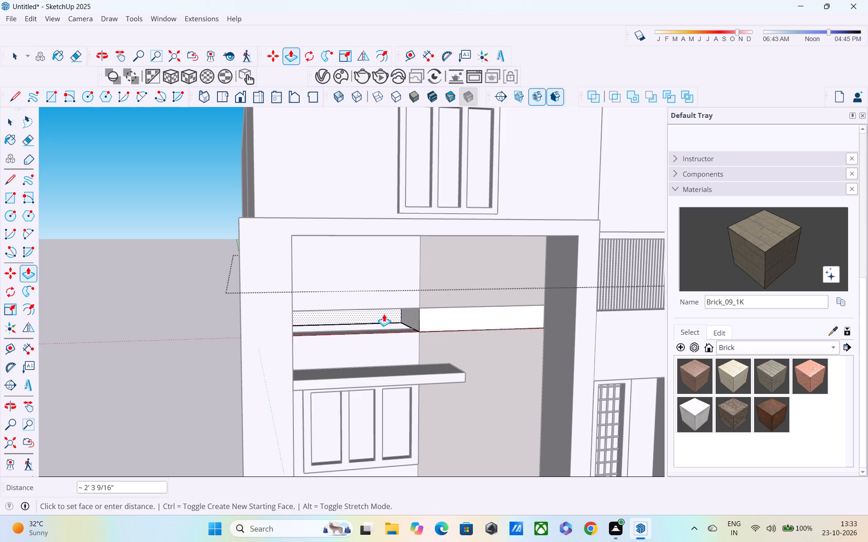
{"action": "middle_click_drag", "start_coordinate": [388, 314], "coordinate": [544, 307]}
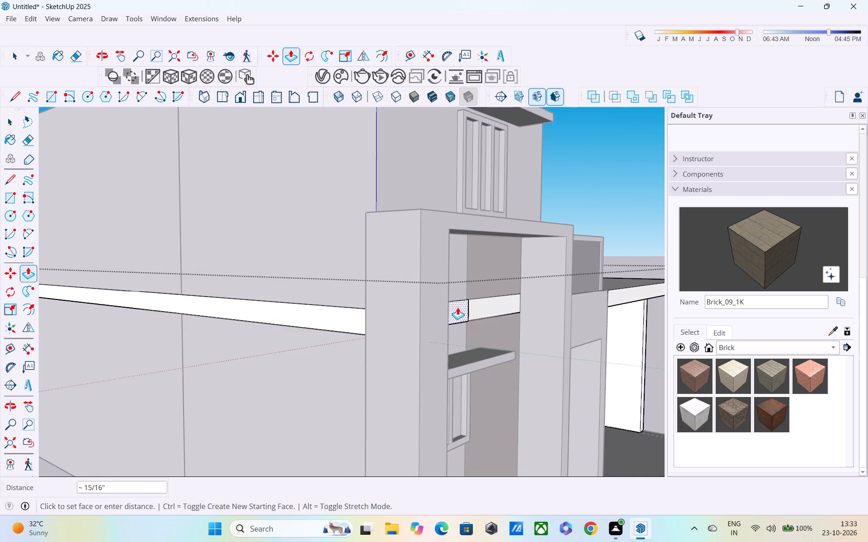
{"action": "middle_click_drag", "start_coordinate": [415, 316], "coordinate": [591, 293]}
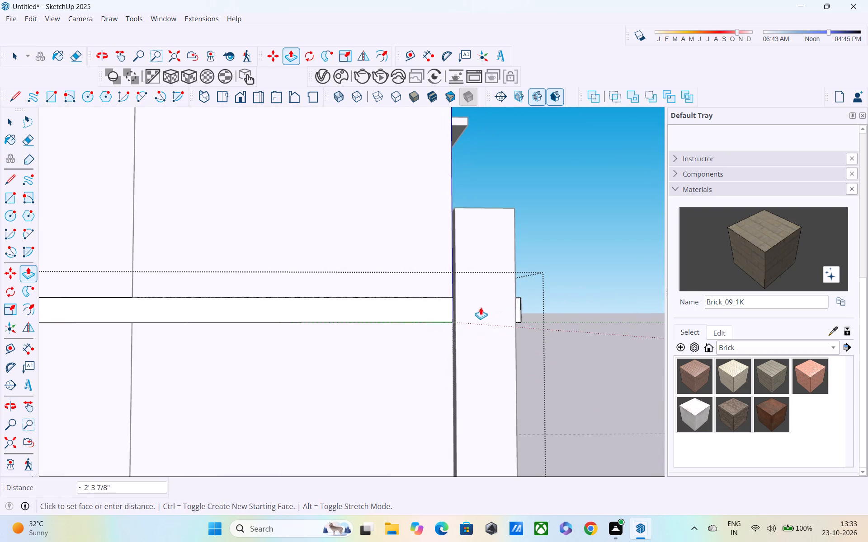
{"action": "left_click", "coordinate": [425, 315]}
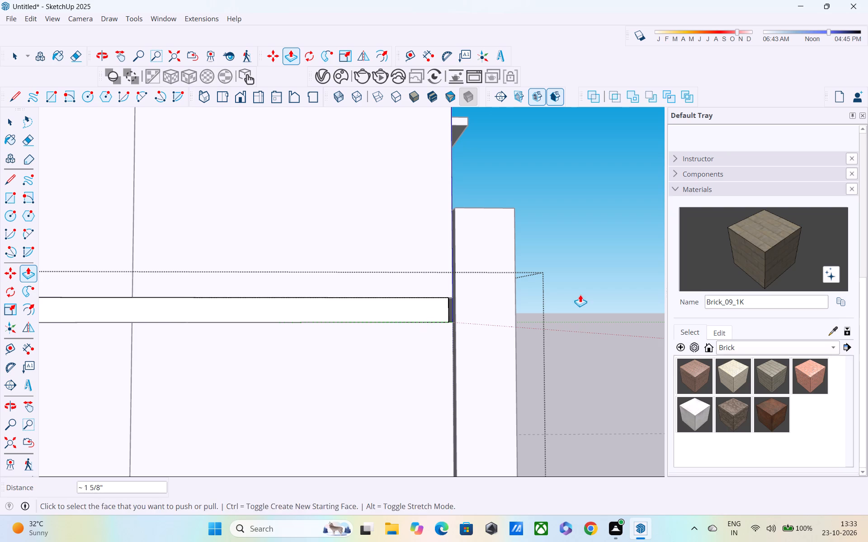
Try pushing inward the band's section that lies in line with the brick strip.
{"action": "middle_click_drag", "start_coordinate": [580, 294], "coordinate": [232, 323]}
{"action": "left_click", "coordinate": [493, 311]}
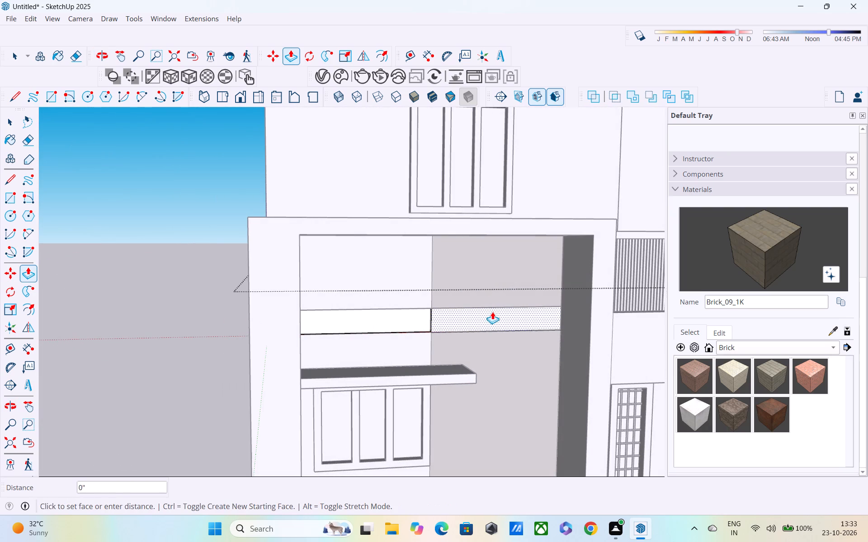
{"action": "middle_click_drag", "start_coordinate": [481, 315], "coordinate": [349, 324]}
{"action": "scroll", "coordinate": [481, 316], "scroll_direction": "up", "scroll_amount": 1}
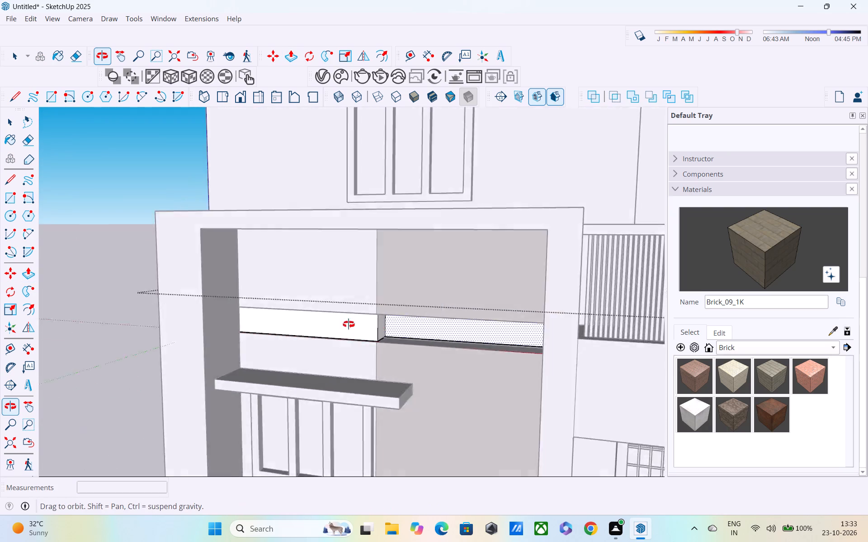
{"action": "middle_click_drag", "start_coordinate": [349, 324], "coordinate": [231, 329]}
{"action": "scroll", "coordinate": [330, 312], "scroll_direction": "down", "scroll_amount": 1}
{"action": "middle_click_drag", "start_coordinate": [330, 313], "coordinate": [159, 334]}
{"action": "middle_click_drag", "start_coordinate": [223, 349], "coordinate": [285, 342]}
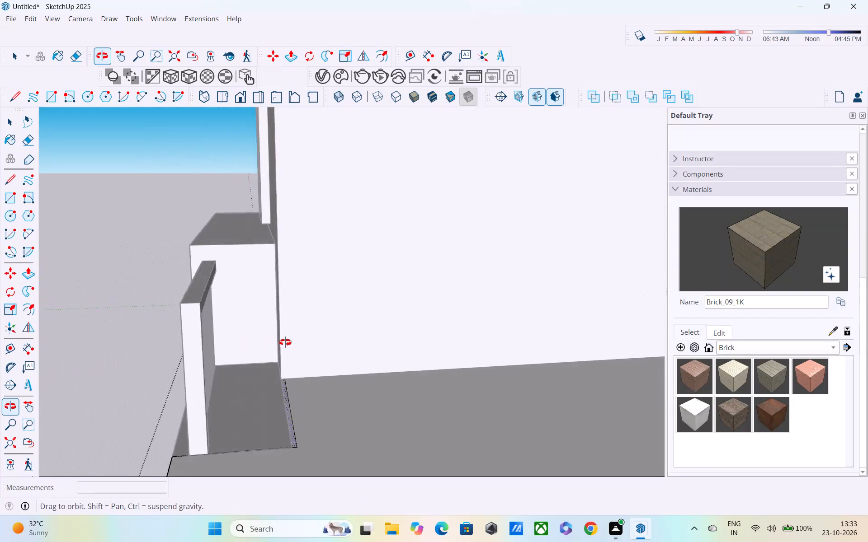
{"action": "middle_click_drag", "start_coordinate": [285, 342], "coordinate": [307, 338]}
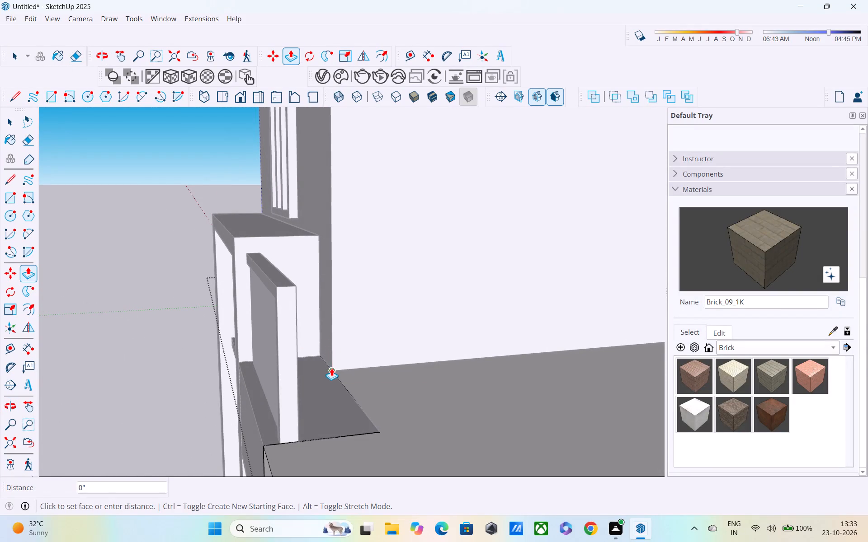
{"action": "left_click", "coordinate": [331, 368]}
Push the band's recessed section above the window canopy a further 3 1/8" or so inward.
{"action": "middle_click_drag", "start_coordinate": [337, 371], "coordinate": [560, 305]}
{"action": "left_click", "coordinate": [375, 287]}
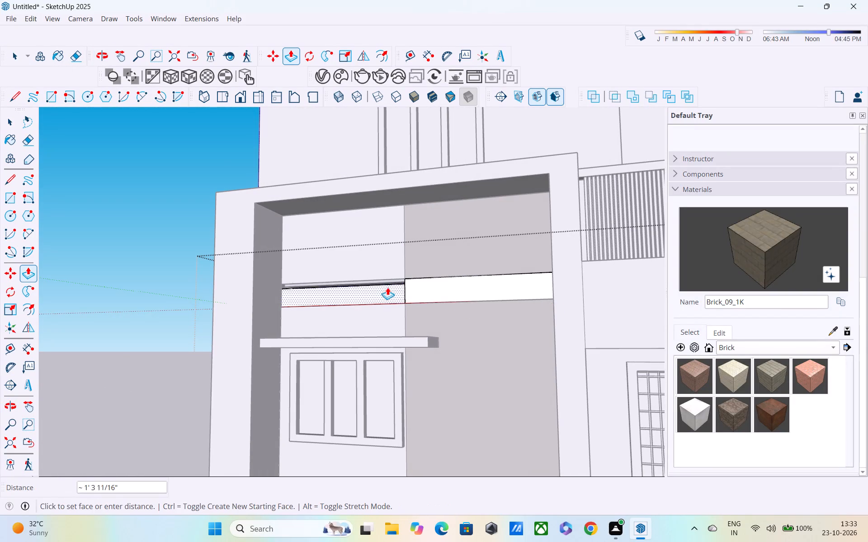
{"action": "middle_click_drag", "start_coordinate": [393, 290], "coordinate": [659, 311]}
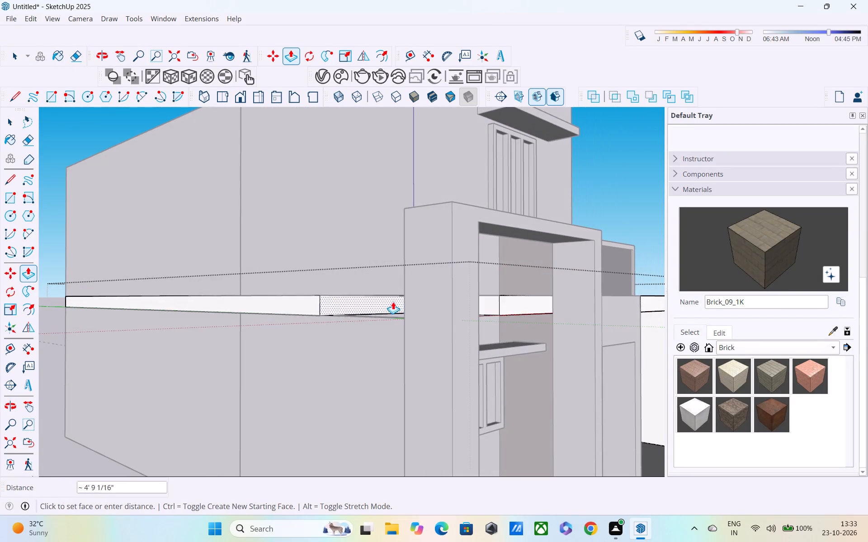
{"action": "middle_click_drag", "start_coordinate": [400, 307], "coordinate": [518, 323]}
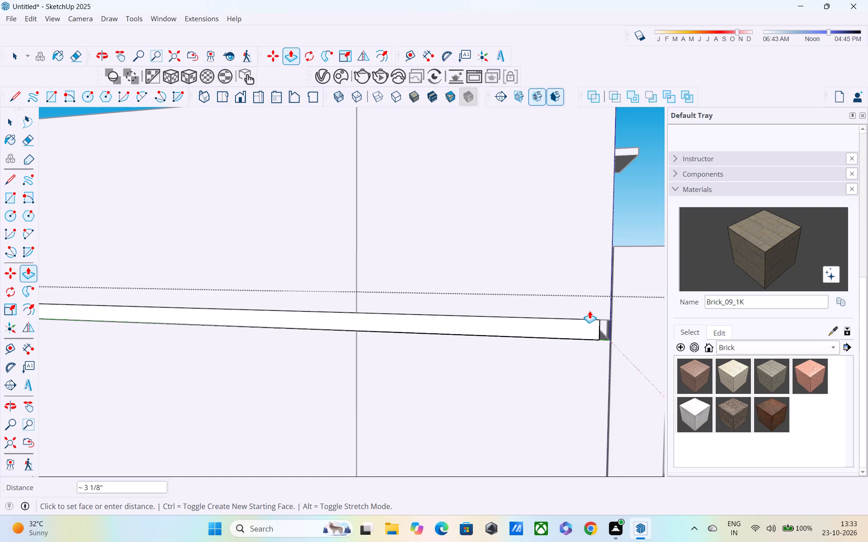
{"action": "left_click", "coordinate": [590, 311]}
{"action": "middle_click_drag", "start_coordinate": [590, 311], "coordinate": [316, 306]}
{"action": "scroll", "coordinate": [462, 314], "scroll_direction": "up", "scroll_amount": 4}
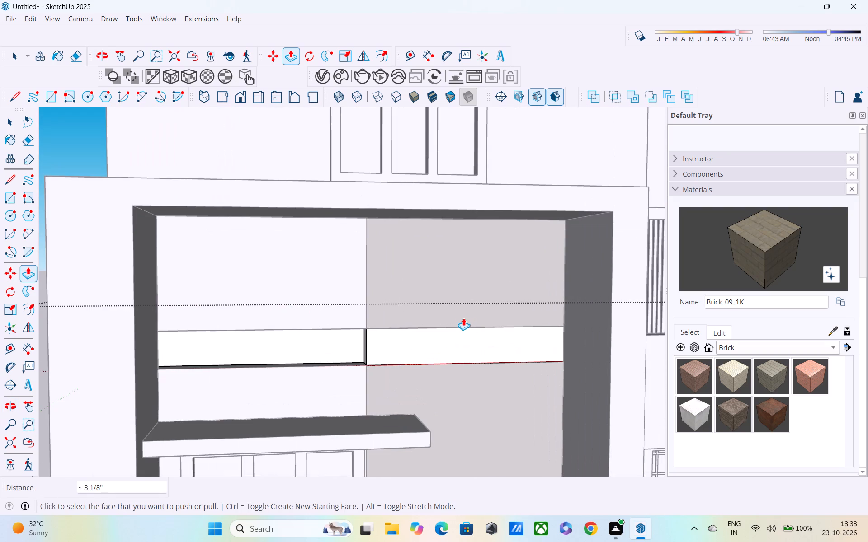
{"action": "key", "text": "space"}
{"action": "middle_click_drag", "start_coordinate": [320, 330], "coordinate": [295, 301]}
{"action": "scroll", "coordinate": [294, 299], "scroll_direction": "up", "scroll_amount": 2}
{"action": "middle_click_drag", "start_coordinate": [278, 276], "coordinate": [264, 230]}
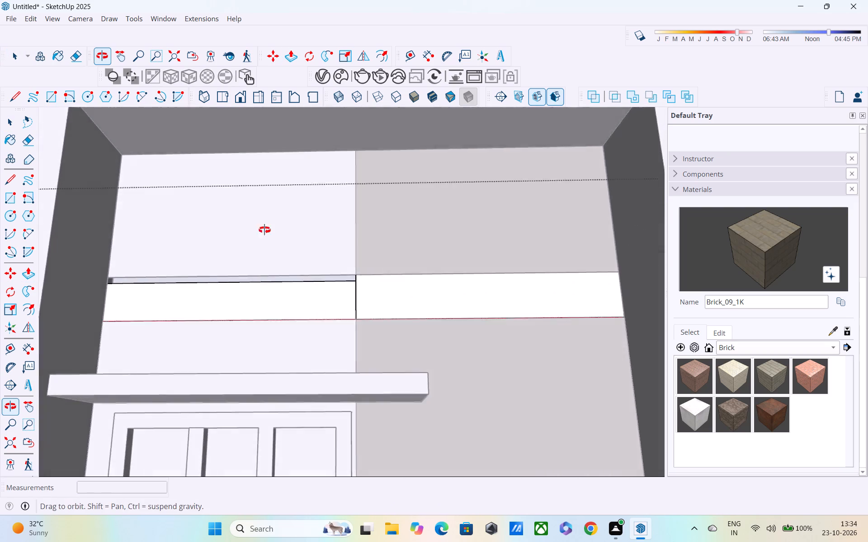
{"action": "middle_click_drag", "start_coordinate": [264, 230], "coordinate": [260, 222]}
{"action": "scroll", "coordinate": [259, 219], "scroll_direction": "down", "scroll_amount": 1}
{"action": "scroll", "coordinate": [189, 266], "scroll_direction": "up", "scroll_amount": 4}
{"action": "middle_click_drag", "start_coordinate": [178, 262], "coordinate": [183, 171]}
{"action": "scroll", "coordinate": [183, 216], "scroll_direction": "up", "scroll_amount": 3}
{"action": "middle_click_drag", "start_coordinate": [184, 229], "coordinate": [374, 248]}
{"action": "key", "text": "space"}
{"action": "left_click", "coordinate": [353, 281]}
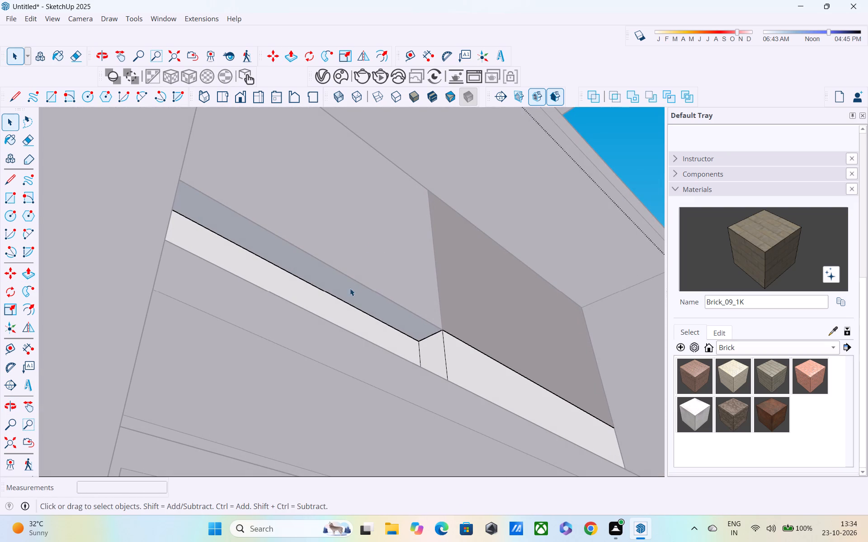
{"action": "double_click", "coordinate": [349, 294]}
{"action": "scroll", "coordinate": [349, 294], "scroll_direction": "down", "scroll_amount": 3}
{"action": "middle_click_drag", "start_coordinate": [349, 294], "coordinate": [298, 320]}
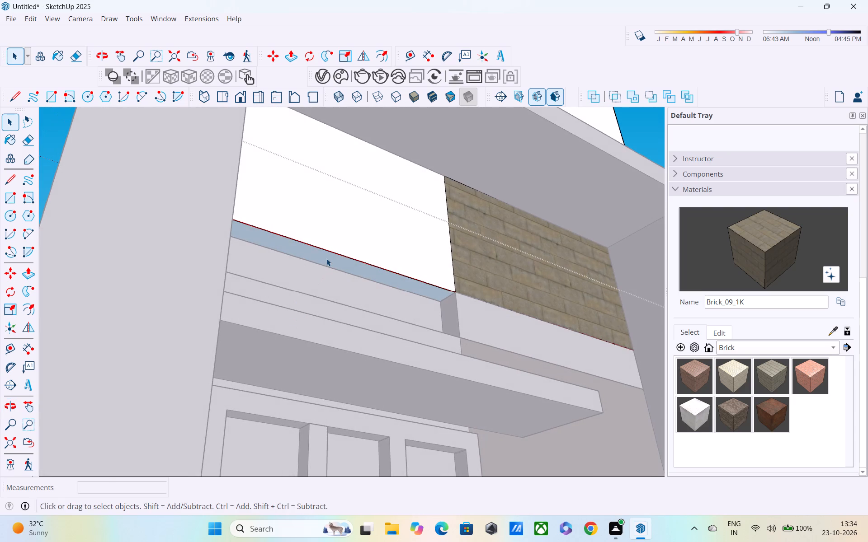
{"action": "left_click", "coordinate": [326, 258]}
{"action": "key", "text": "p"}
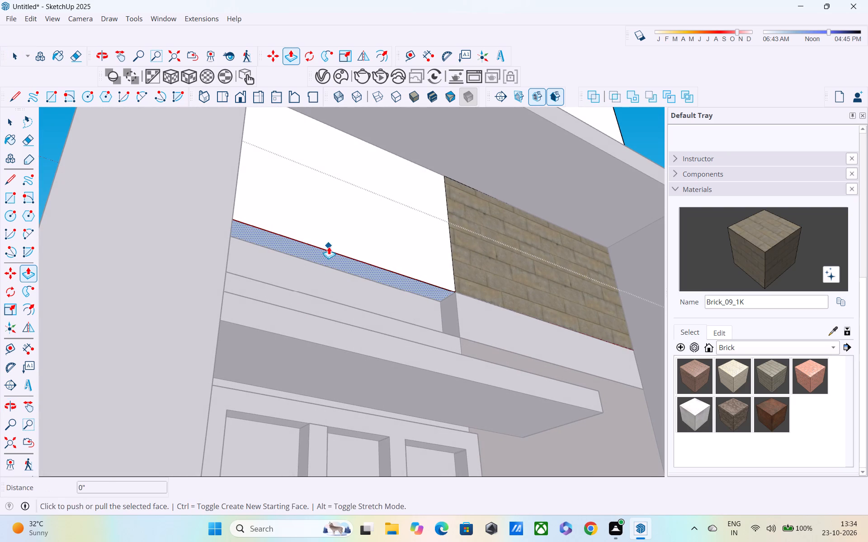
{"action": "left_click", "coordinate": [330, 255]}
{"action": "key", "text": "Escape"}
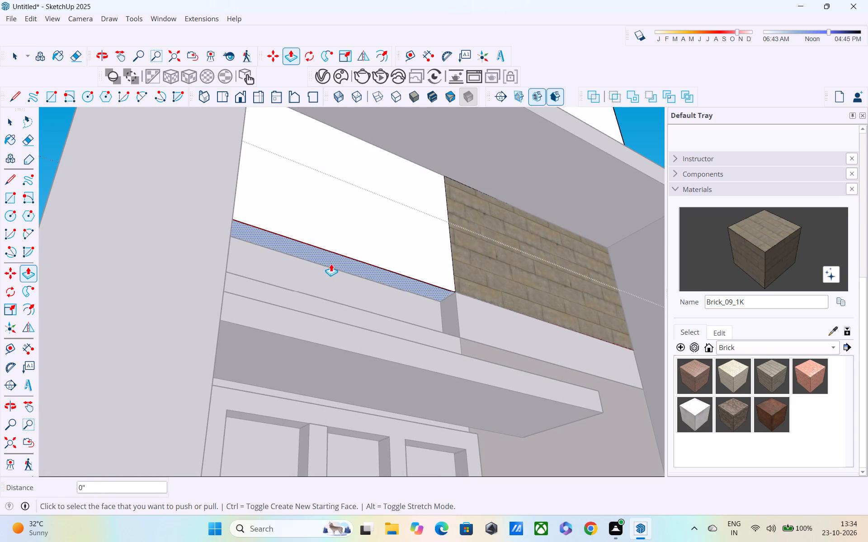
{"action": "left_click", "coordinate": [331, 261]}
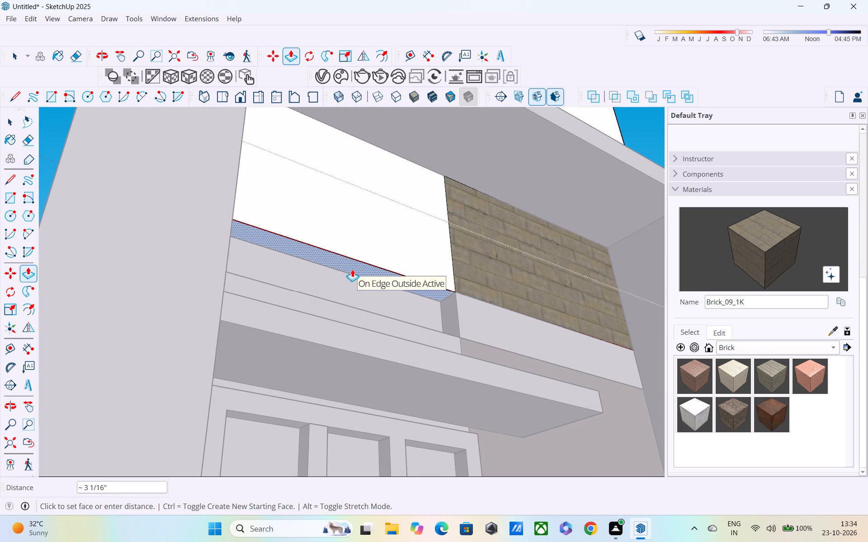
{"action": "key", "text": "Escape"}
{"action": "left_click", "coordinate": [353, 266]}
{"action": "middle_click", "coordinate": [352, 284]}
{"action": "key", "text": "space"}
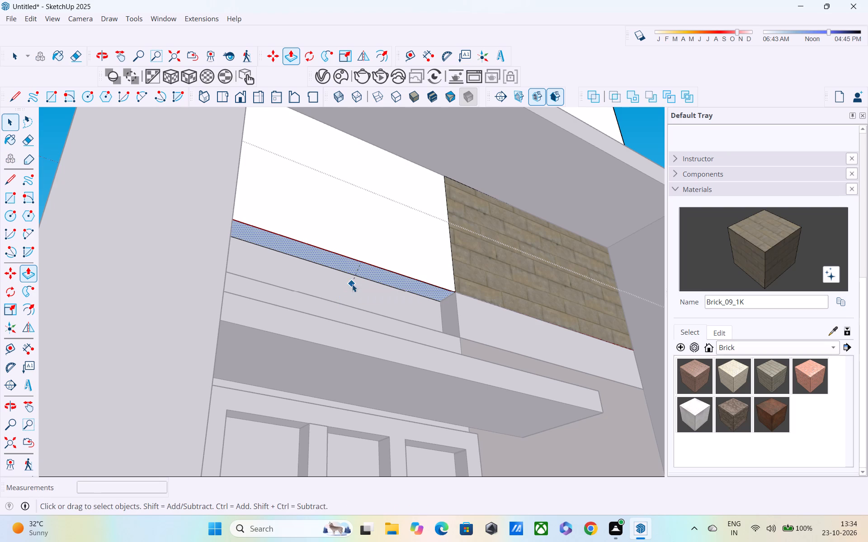
Reopen the band's group for editing from the upper wall's group.
{"action": "middle_click_drag", "start_coordinate": [353, 285], "coordinate": [269, 340]}
{"action": "middle_click_drag", "start_coordinate": [360, 297], "coordinate": [198, 352]}
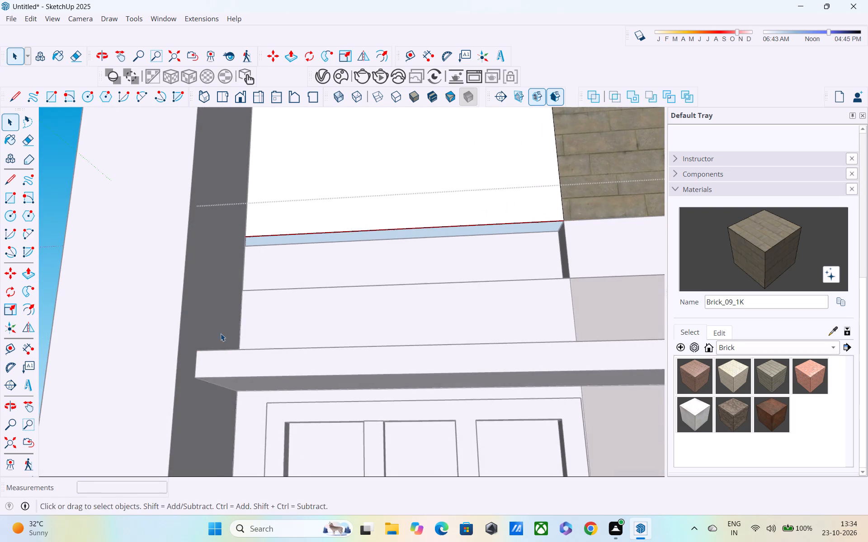
{"action": "middle_click_drag", "start_coordinate": [364, 262], "coordinate": [259, 348]}
{"action": "left_click", "coordinate": [452, 217]}
{"action": "double_click", "coordinate": [453, 224]}
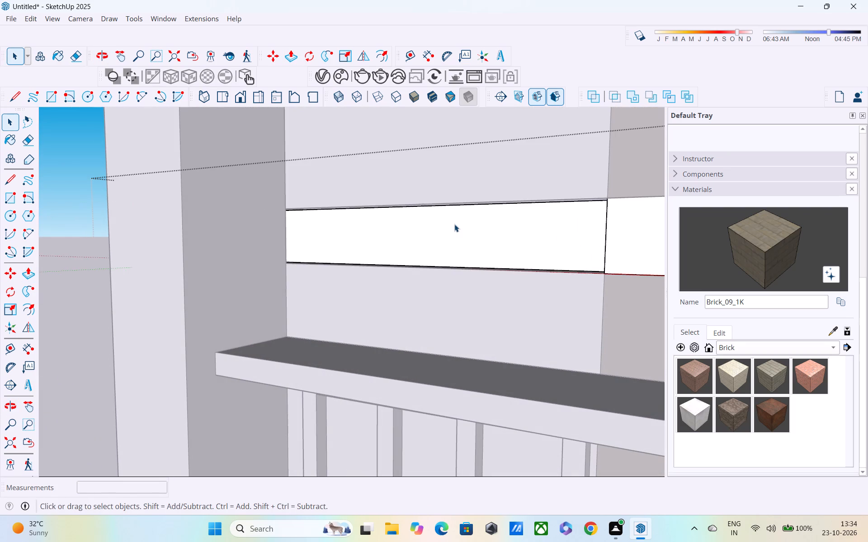
{"action": "middle_click_drag", "start_coordinate": [467, 229], "coordinate": [472, 196]}
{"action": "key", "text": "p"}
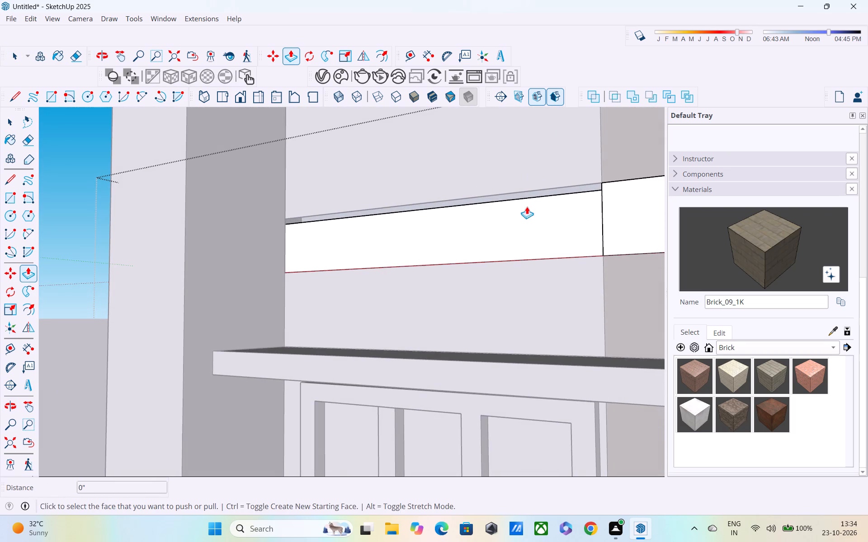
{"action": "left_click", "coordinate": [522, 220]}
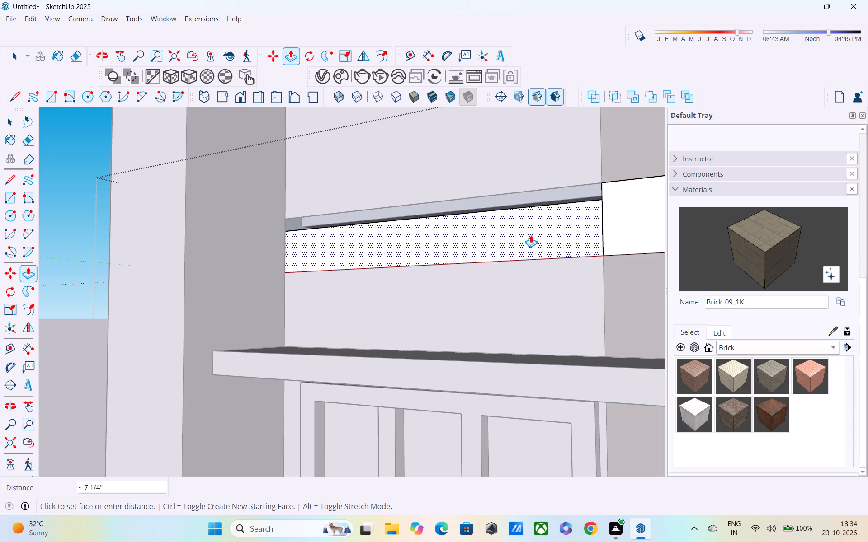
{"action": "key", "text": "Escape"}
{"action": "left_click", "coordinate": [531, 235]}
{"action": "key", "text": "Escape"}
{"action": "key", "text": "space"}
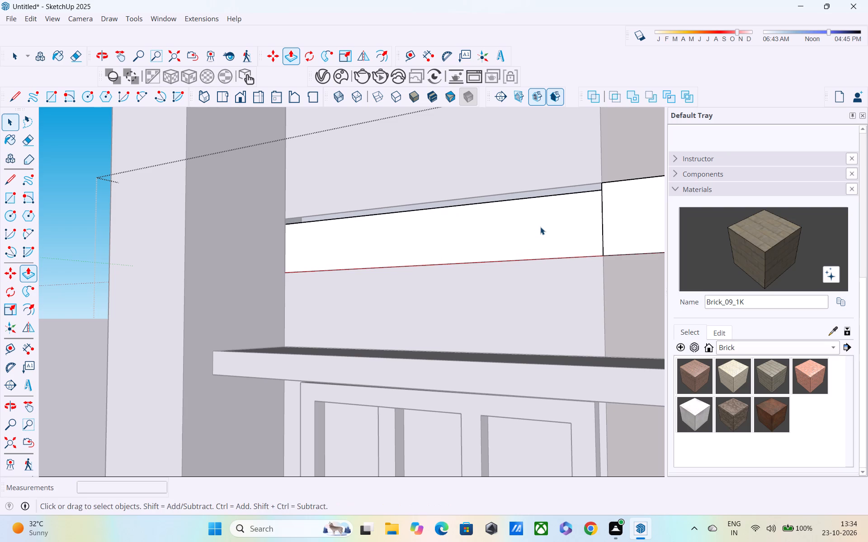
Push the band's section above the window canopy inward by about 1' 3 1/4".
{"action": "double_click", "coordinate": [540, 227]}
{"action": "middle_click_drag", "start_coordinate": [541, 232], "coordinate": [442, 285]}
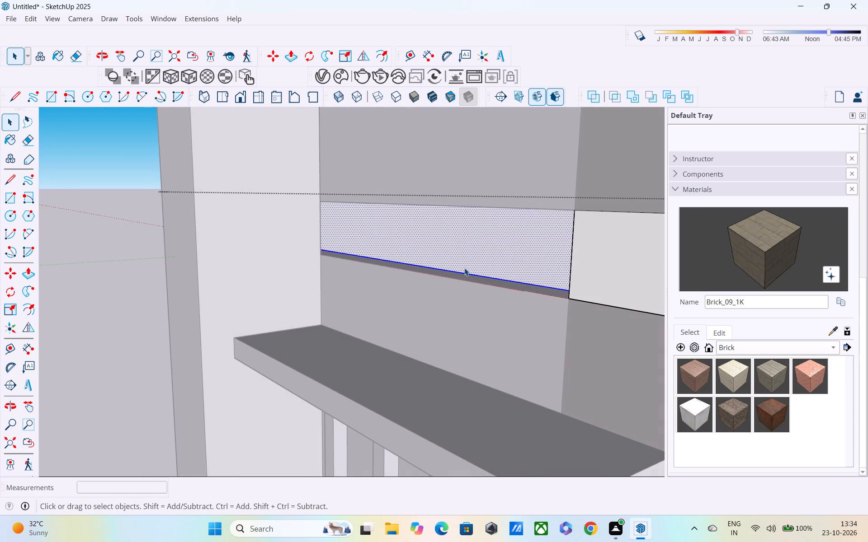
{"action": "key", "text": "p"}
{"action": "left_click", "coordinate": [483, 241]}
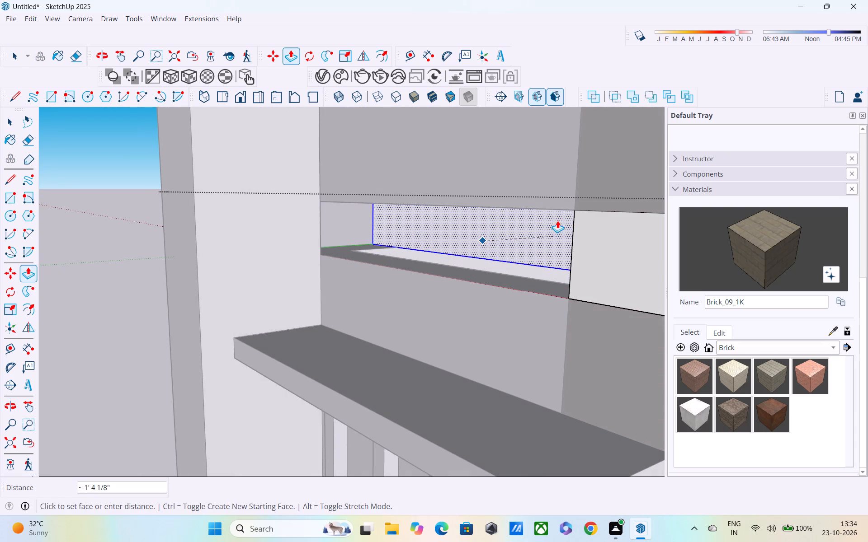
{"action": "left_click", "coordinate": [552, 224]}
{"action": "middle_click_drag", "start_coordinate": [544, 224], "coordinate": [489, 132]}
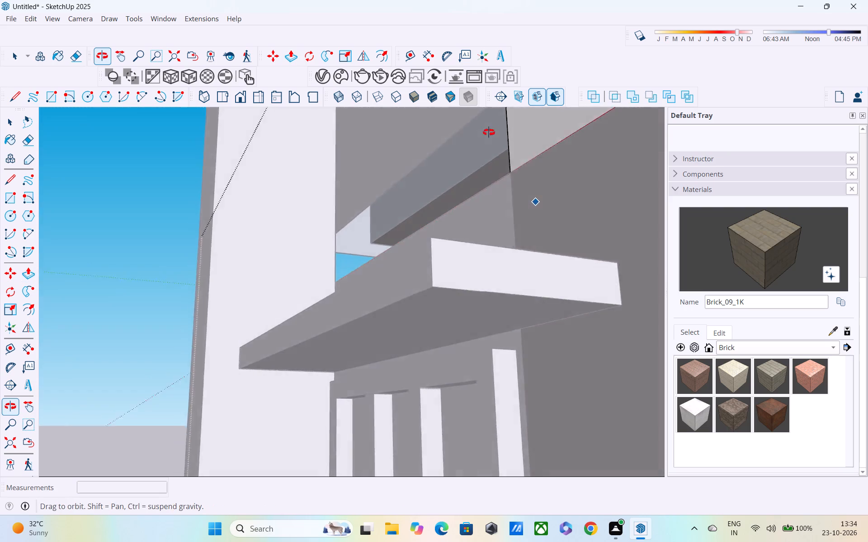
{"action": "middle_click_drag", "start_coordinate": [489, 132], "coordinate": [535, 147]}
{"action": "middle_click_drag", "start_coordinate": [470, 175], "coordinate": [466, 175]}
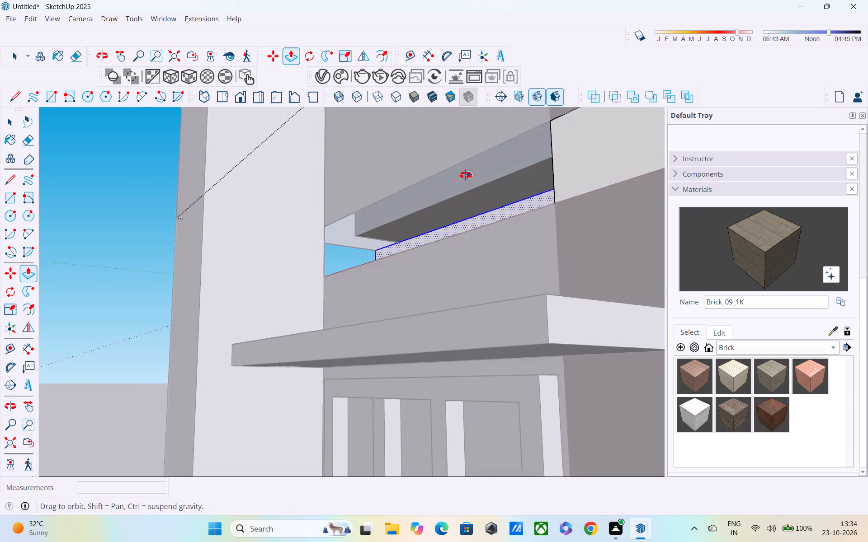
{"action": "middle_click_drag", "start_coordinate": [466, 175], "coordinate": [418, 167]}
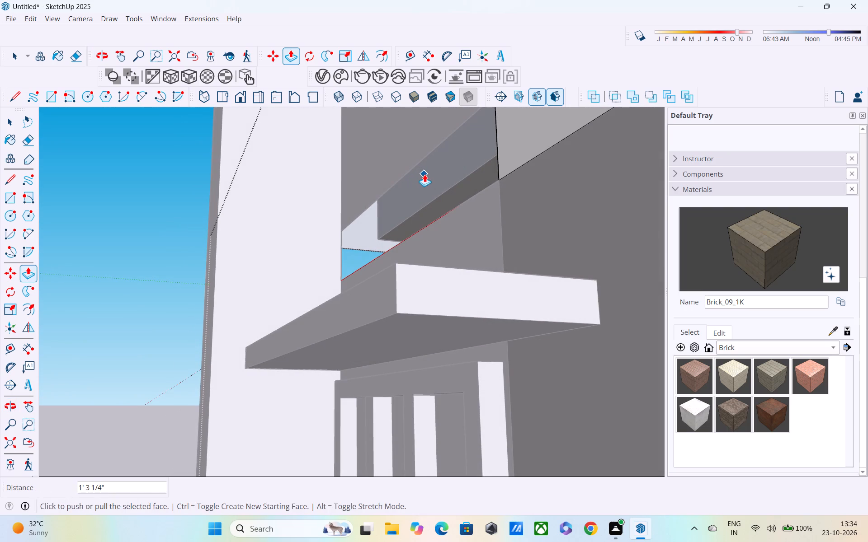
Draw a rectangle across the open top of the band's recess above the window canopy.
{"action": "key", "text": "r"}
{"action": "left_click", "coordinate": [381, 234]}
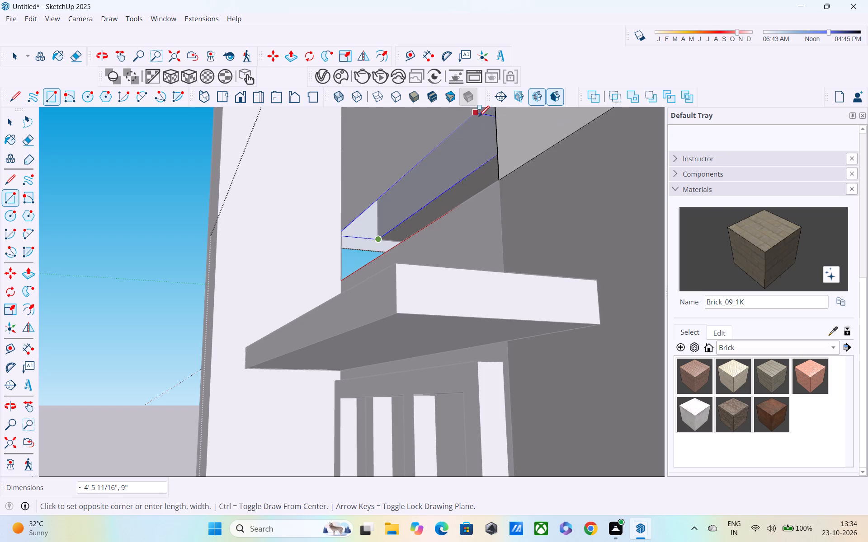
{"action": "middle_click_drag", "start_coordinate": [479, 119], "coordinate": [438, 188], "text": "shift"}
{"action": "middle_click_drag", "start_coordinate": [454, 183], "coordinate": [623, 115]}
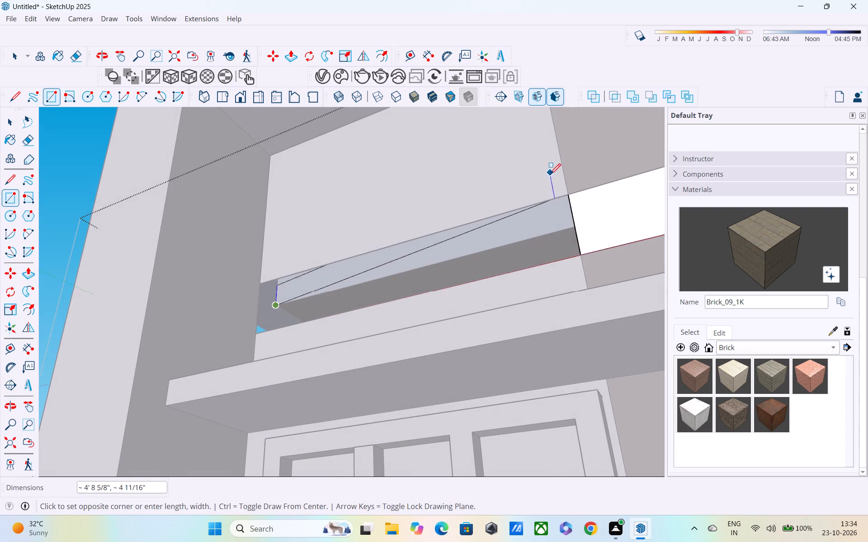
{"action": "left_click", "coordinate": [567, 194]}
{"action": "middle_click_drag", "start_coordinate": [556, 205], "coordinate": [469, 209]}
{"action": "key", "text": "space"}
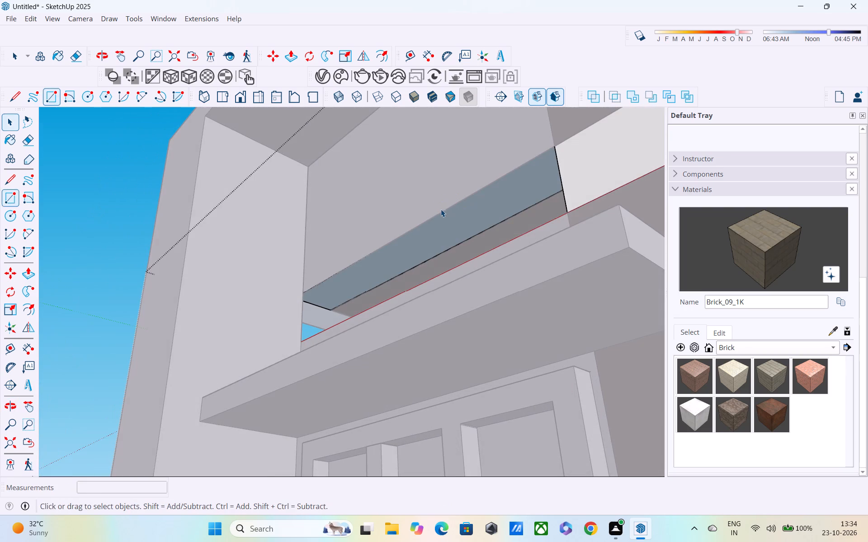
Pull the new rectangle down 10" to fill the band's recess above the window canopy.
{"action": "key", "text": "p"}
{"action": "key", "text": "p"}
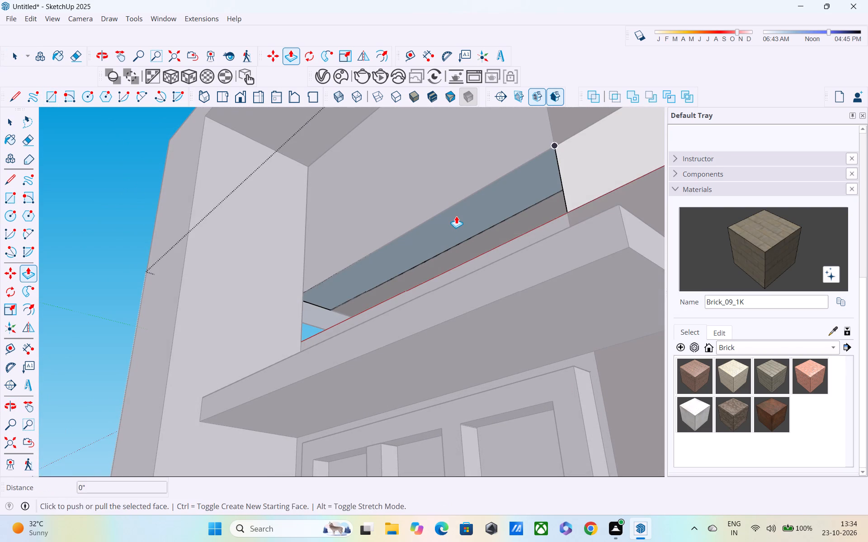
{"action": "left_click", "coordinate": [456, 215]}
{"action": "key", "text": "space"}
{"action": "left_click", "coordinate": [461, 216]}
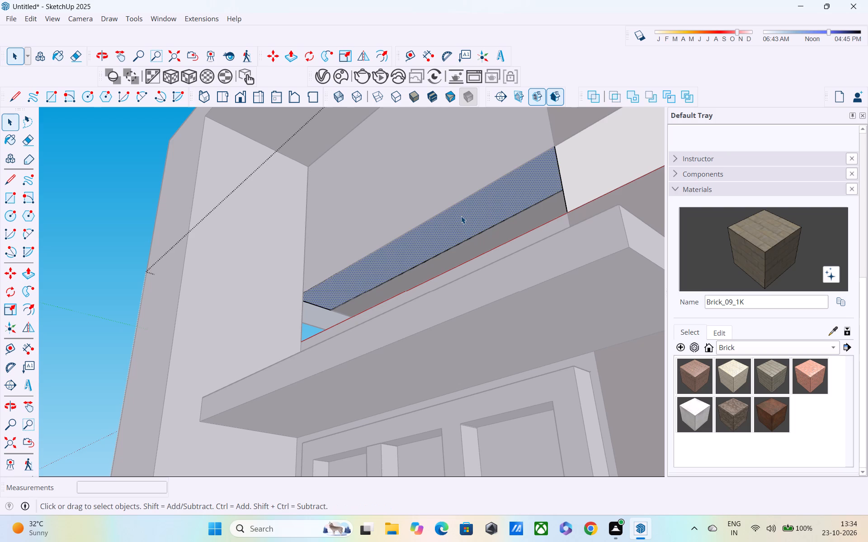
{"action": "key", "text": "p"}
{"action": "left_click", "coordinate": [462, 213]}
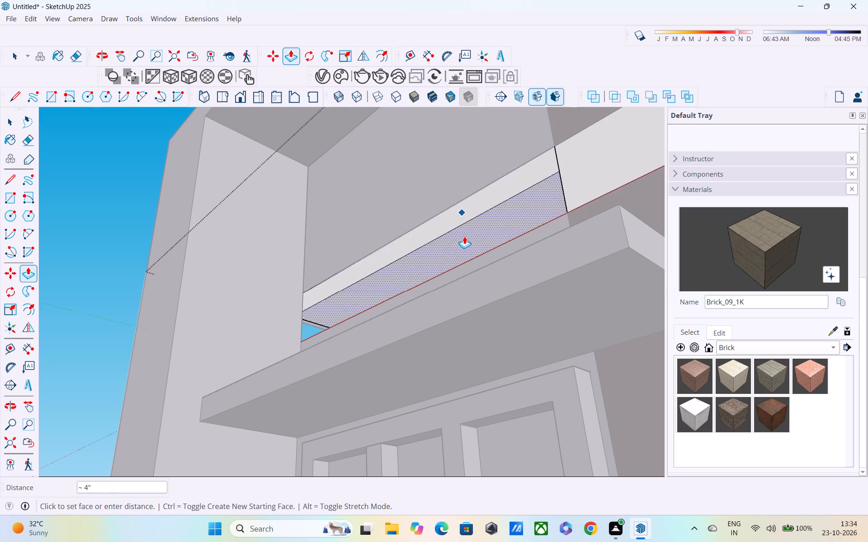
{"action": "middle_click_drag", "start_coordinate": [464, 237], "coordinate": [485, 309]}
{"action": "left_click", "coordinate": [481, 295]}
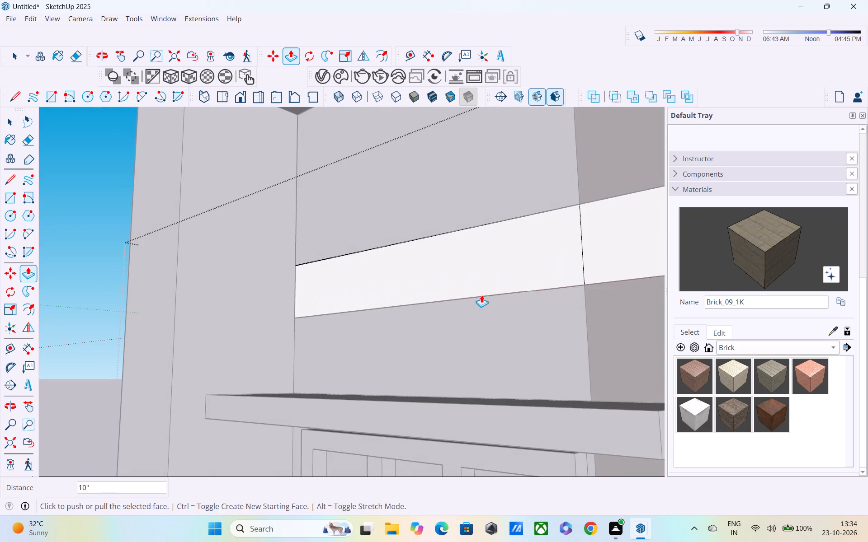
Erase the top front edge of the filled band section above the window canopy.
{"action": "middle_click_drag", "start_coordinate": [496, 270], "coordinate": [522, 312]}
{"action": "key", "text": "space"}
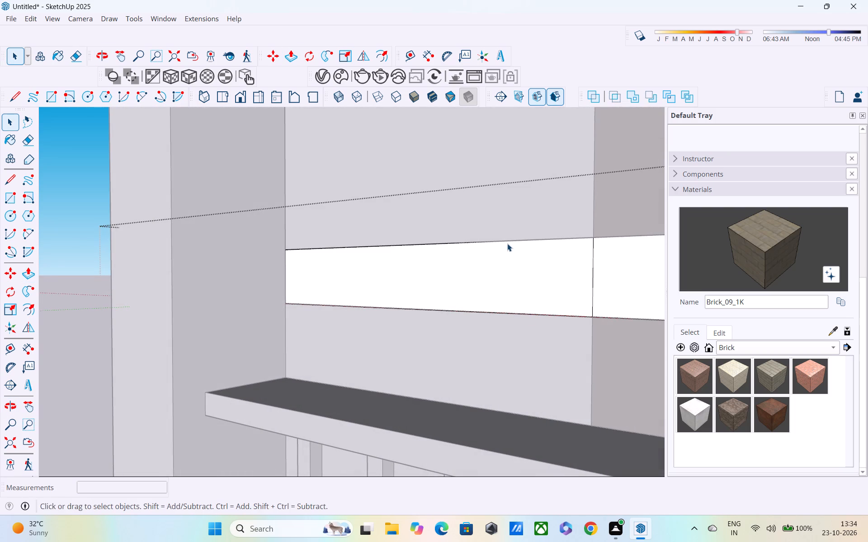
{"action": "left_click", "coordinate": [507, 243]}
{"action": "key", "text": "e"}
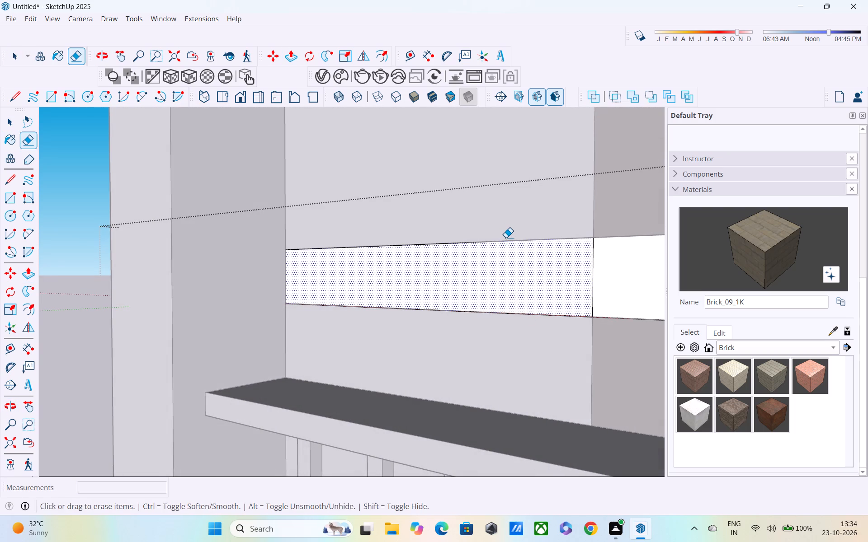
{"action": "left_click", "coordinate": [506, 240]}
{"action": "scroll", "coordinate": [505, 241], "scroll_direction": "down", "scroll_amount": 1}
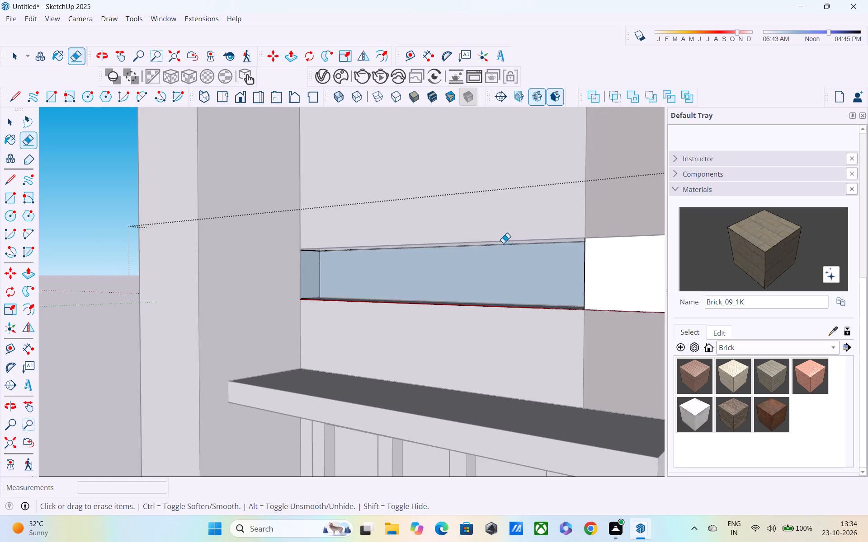
Examine the band's opening above the window canopy from the front, from a distance and along the side wall.
{"action": "middle_click_drag", "start_coordinate": [502, 244], "coordinate": [502, 276]}
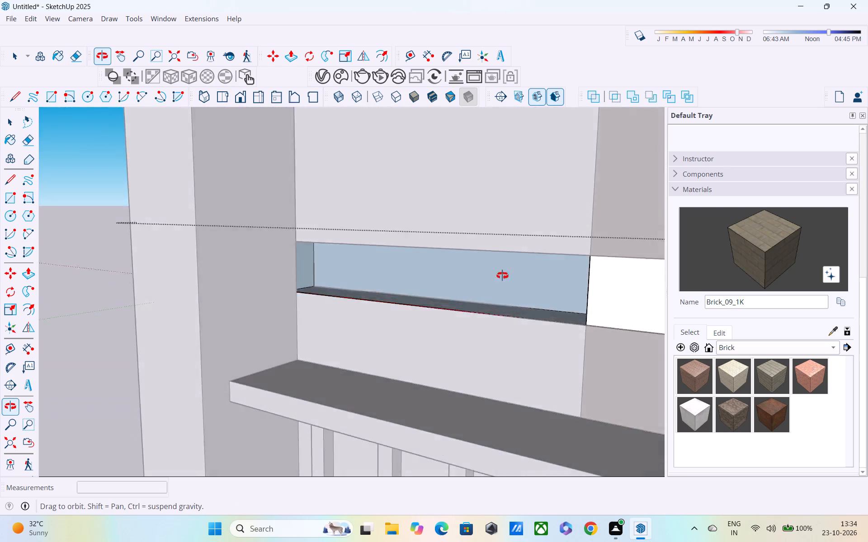
{"action": "middle_click_drag", "start_coordinate": [502, 276], "coordinate": [533, 290]}
{"action": "scroll", "coordinate": [523, 262], "scroll_direction": "down", "scroll_amount": 14}
{"action": "scroll", "coordinate": [522, 260], "scroll_direction": "up", "scroll_amount": 1}
{"action": "scroll", "coordinate": [522, 260], "scroll_direction": "down", "scroll_amount": 8}
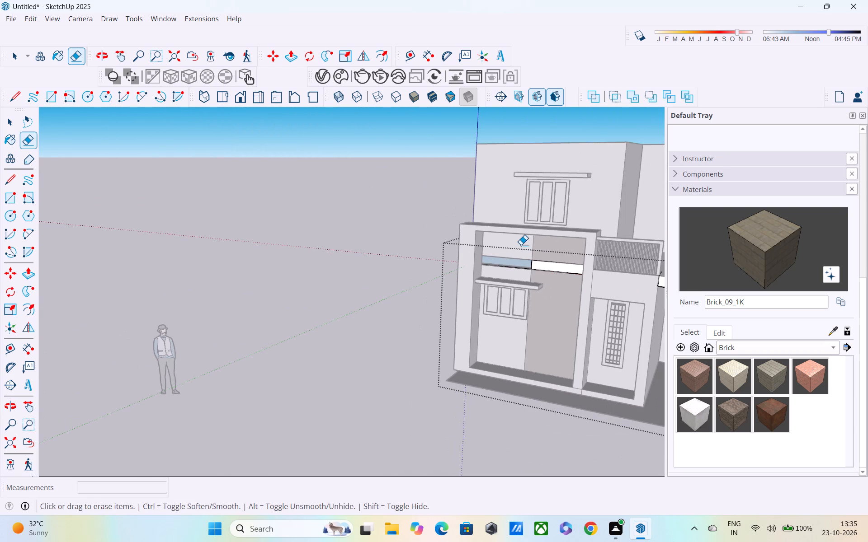
{"action": "scroll", "coordinate": [520, 243], "scroll_direction": "down", "scroll_amount": 4}
{"action": "middle_click_drag", "start_coordinate": [521, 245], "coordinate": [685, 208]}
{"action": "middle_click_drag", "start_coordinate": [490, 238], "coordinate": [552, 255]}
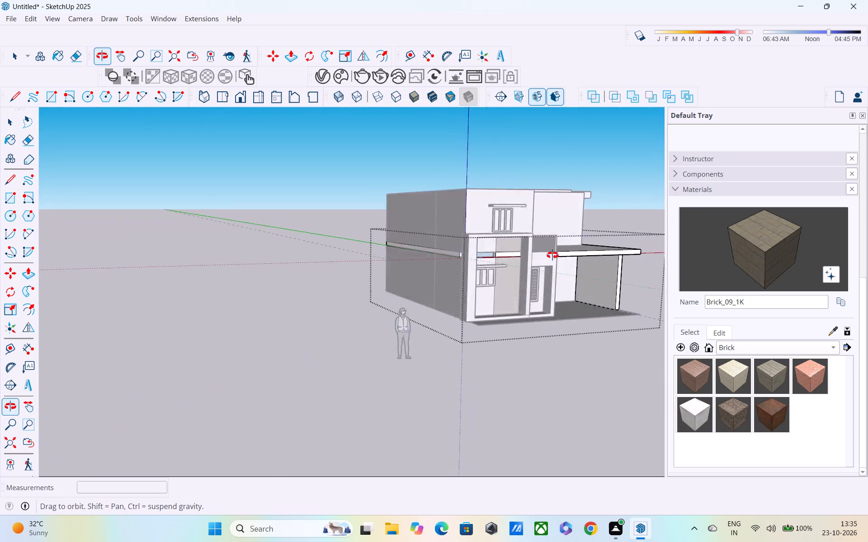
{"action": "middle_click_drag", "start_coordinate": [552, 255], "coordinate": [672, 228]}
{"action": "scroll", "coordinate": [672, 228], "scroll_direction": "up", "scroll_amount": 1}
{"action": "scroll", "coordinate": [448, 260], "scroll_direction": "up", "scroll_amount": 3}
{"action": "scroll", "coordinate": [489, 252], "scroll_direction": "up", "scroll_amount": 12}
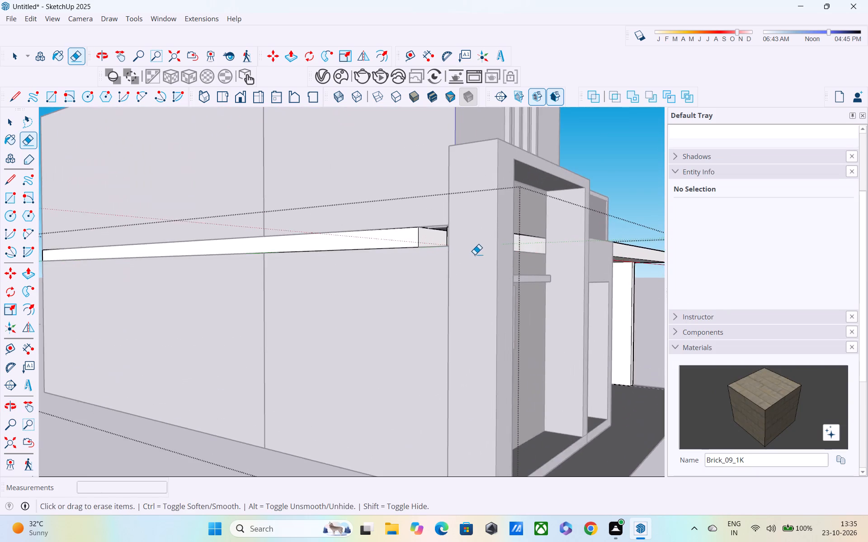
{"action": "scroll", "coordinate": [467, 258], "scroll_direction": "up", "scroll_amount": 1}
{"action": "middle_click_drag", "start_coordinate": [467, 261], "coordinate": [256, 263]}
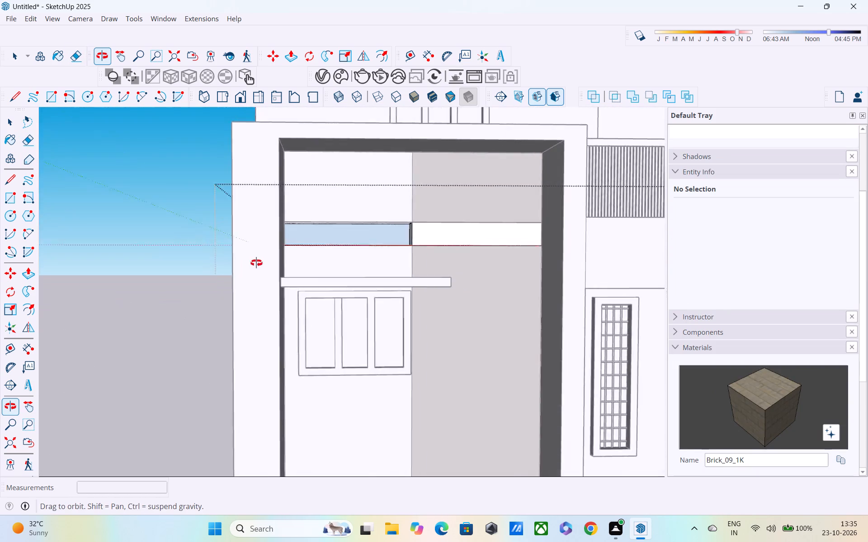
{"action": "middle_click_drag", "start_coordinate": [256, 263], "coordinate": [222, 287]}
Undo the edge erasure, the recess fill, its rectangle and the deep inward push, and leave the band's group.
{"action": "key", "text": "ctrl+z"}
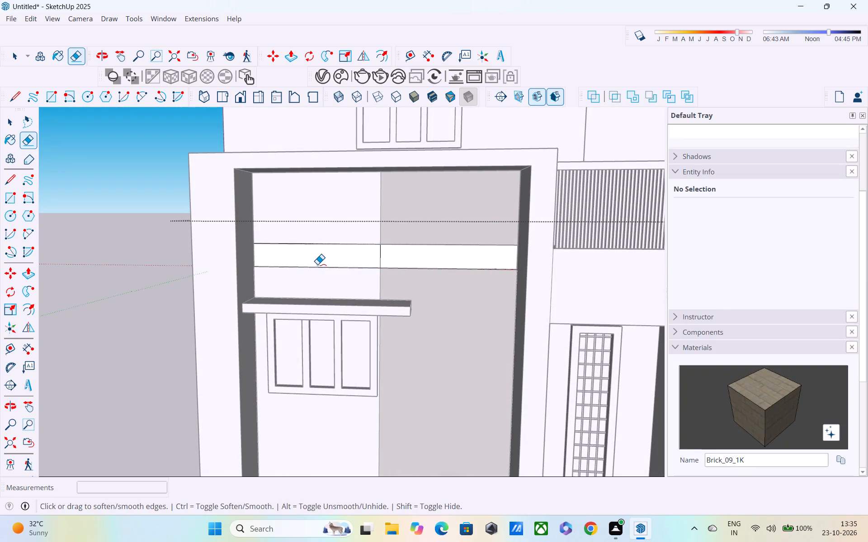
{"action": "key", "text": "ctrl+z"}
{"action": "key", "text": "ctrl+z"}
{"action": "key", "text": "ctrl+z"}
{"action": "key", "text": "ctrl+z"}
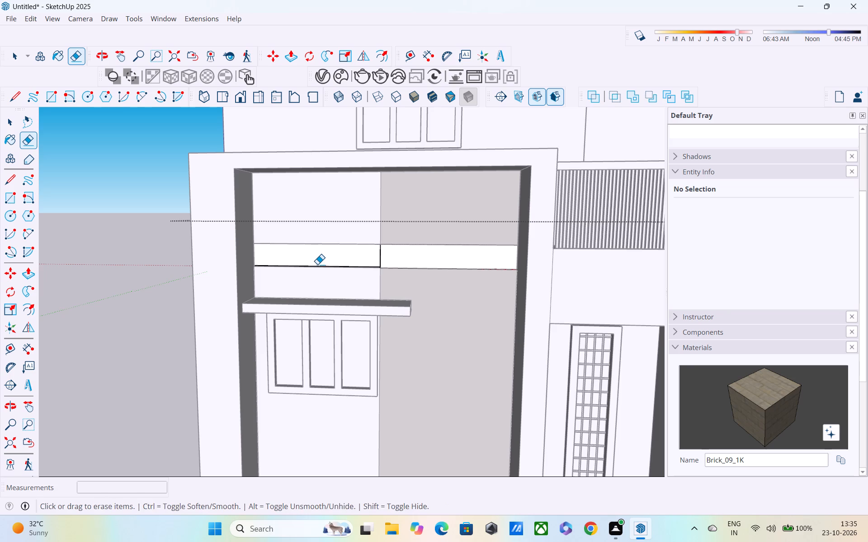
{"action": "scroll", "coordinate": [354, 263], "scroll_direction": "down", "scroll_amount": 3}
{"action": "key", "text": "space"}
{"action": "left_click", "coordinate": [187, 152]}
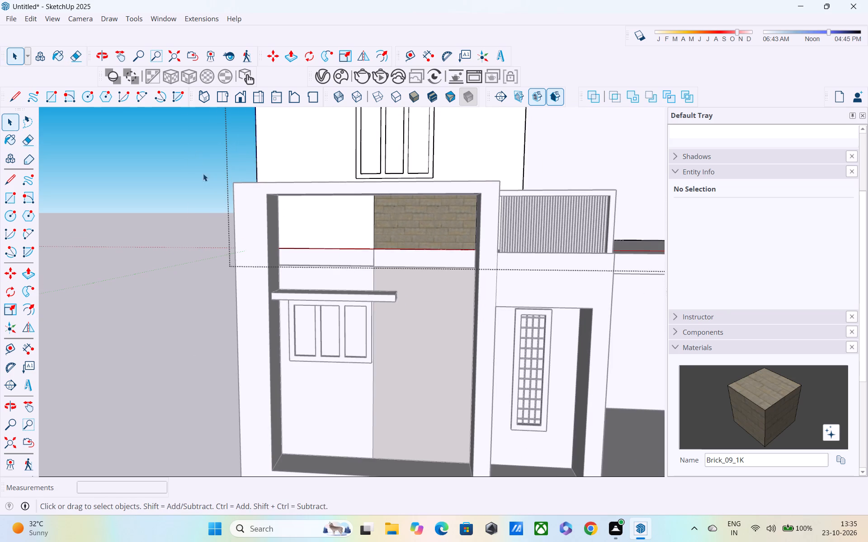
Examine the facade's recessed band section beside the brick strip from several angles.
{"action": "middle_click_drag", "start_coordinate": [422, 275], "coordinate": [357, 240]}
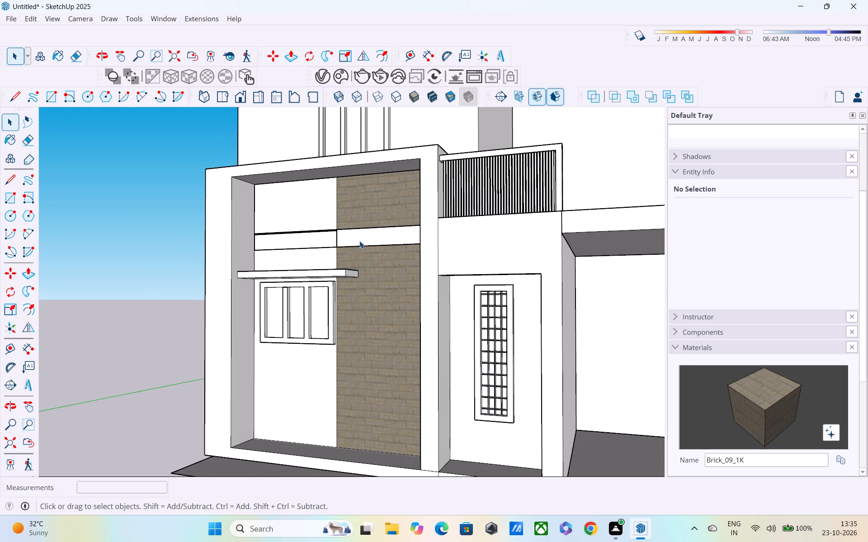
{"action": "scroll", "coordinate": [361, 241], "scroll_direction": "down", "scroll_amount": 2}
{"action": "middle_click_drag", "start_coordinate": [371, 248], "coordinate": [591, 277]}
{"action": "middle_click_drag", "start_coordinate": [532, 273], "coordinate": [454, 285]}
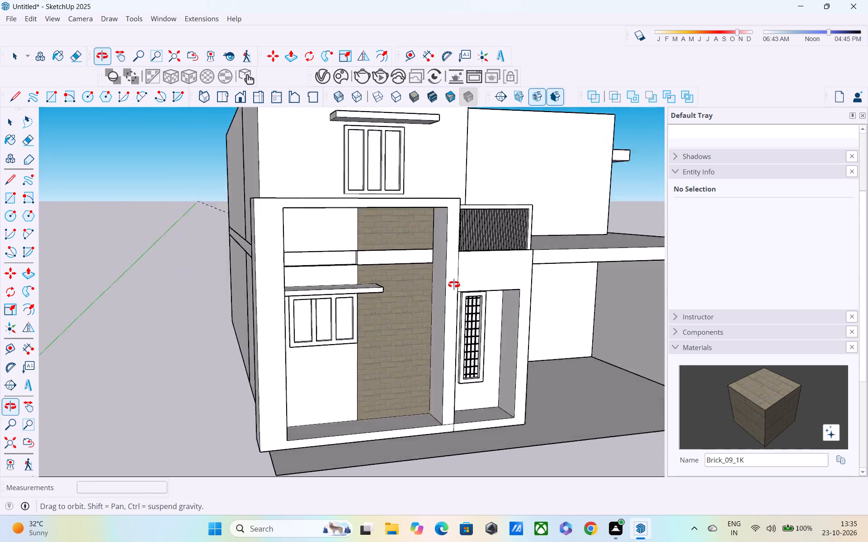
{"action": "middle_click_drag", "start_coordinate": [454, 285], "coordinate": [394, 353]}
{"action": "scroll", "coordinate": [294, 301], "scroll_direction": "up", "scroll_amount": 3}
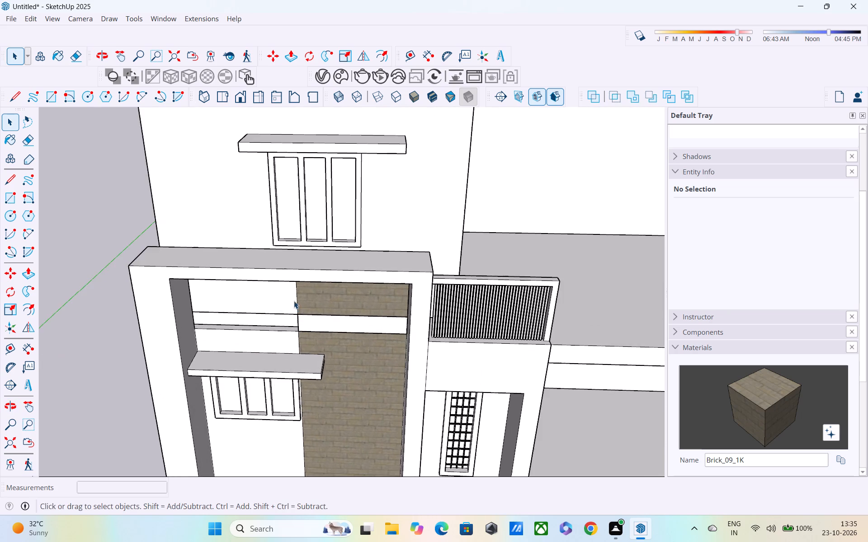
{"action": "middle_click_drag", "start_coordinate": [289, 285], "coordinate": [291, 254]}
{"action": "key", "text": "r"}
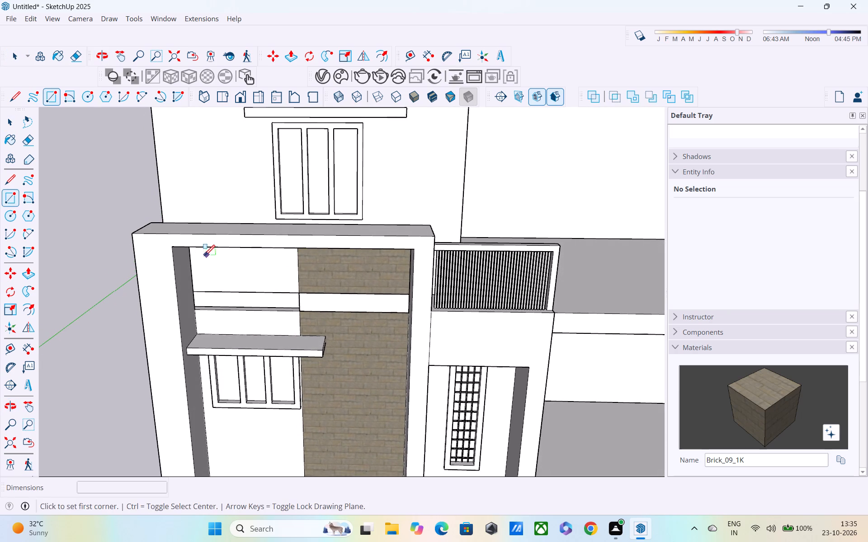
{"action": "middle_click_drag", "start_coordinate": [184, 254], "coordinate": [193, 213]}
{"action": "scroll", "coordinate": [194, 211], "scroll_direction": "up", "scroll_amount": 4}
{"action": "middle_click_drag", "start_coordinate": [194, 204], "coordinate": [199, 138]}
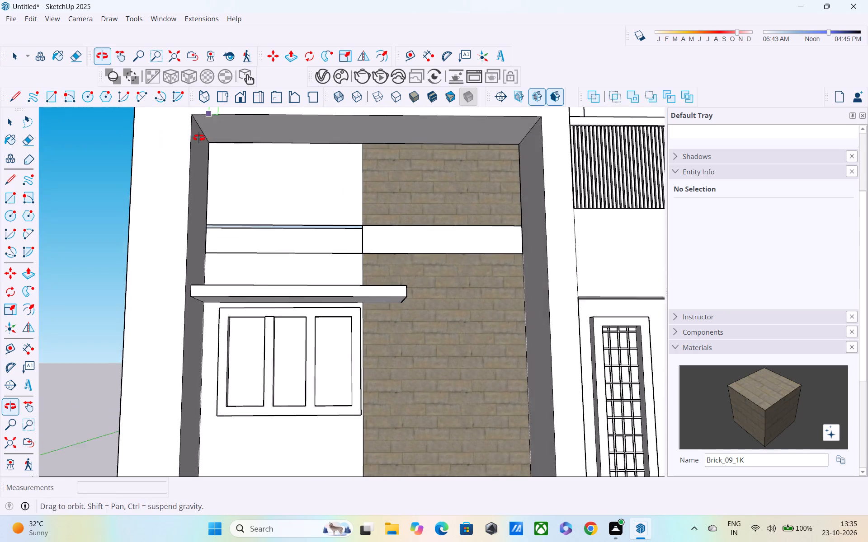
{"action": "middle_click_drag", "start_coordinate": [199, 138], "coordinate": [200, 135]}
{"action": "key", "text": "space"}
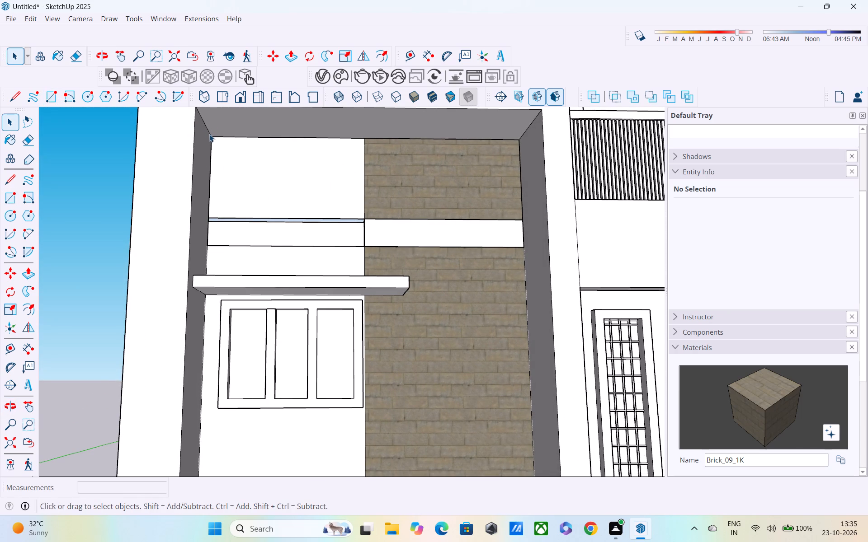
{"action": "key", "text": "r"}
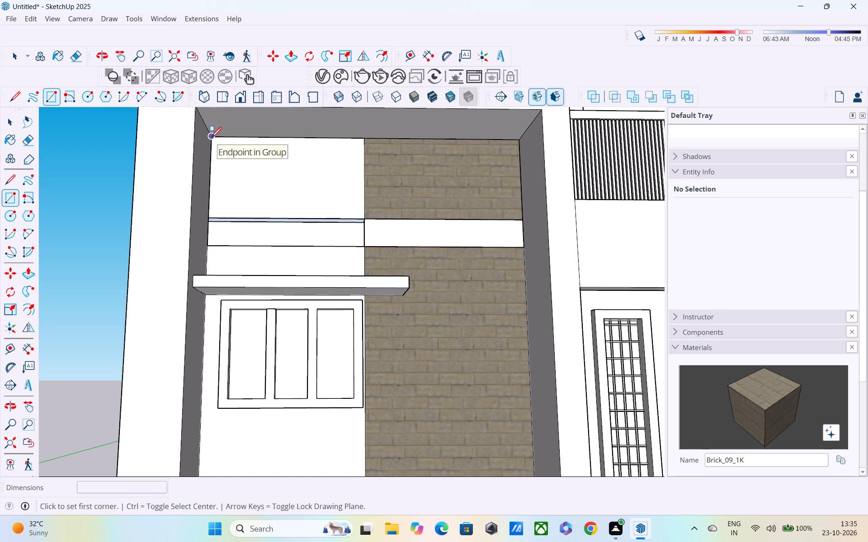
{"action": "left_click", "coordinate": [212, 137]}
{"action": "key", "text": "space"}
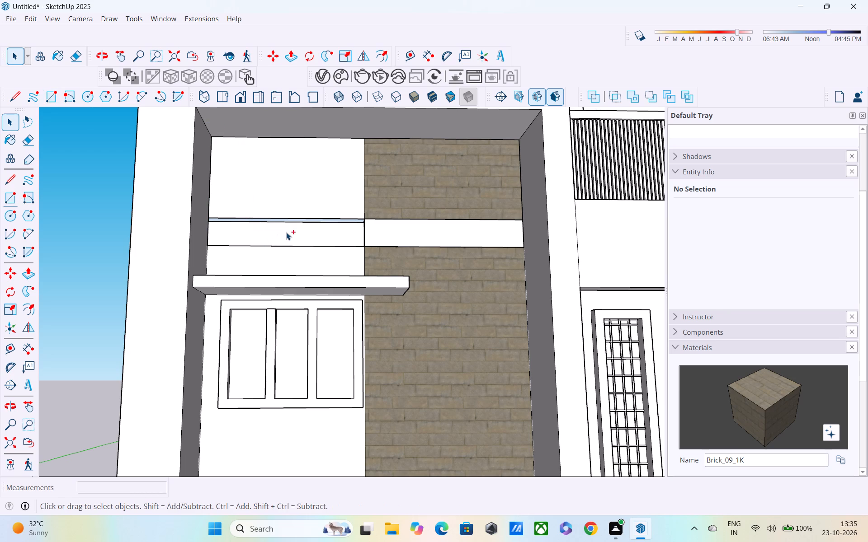
Undo the remaining inward pushes on the band's section above the window canopy.
{"action": "key", "text": "ctrl+z"}
{"action": "key", "text": "ctrl+z"}
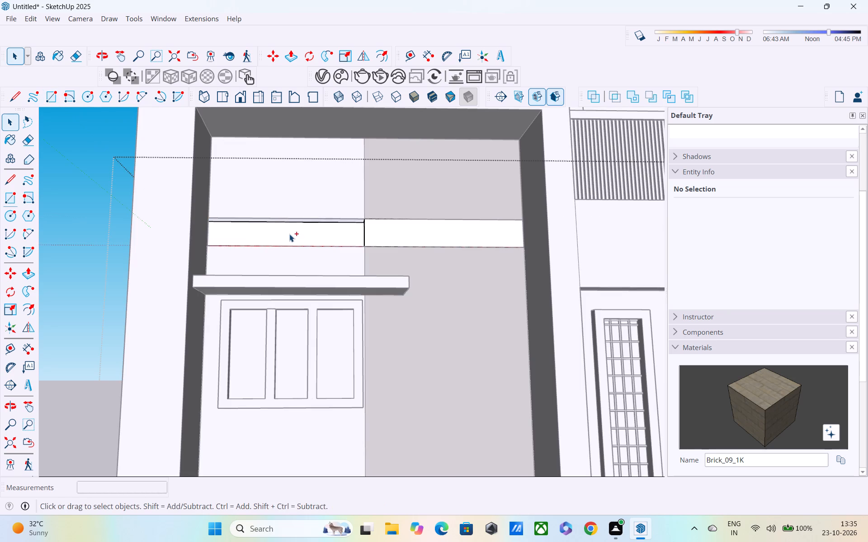
{"action": "key", "text": "ctrl+z"}
{"action": "key", "text": "ctrl+z"}
{"action": "key", "text": "ctrl+z"}
{"action": "key", "text": "ctrl+z"}
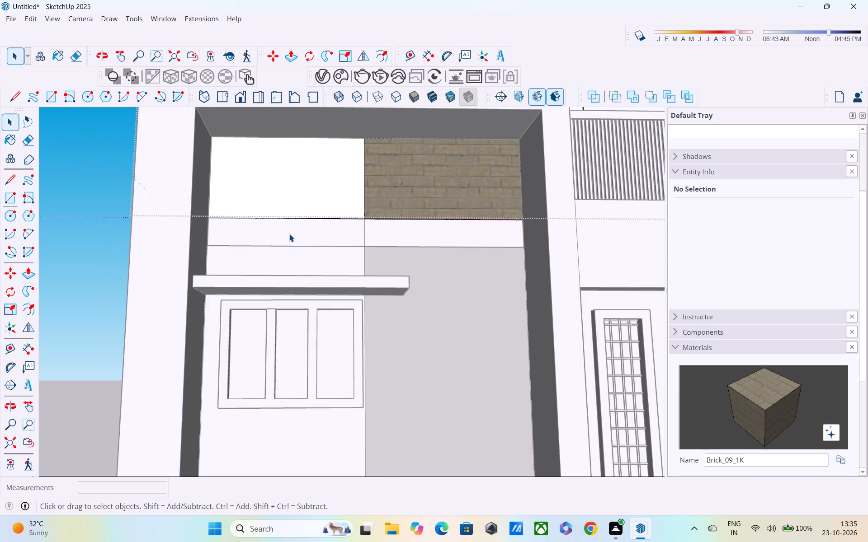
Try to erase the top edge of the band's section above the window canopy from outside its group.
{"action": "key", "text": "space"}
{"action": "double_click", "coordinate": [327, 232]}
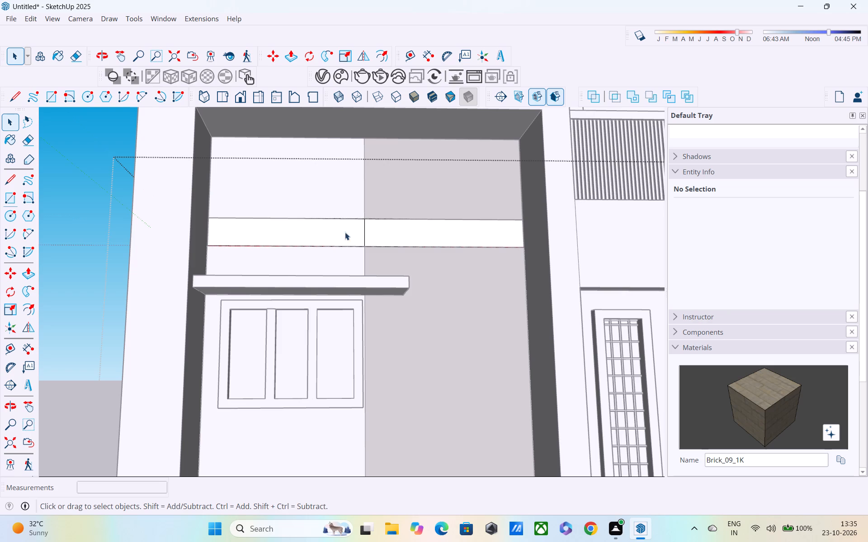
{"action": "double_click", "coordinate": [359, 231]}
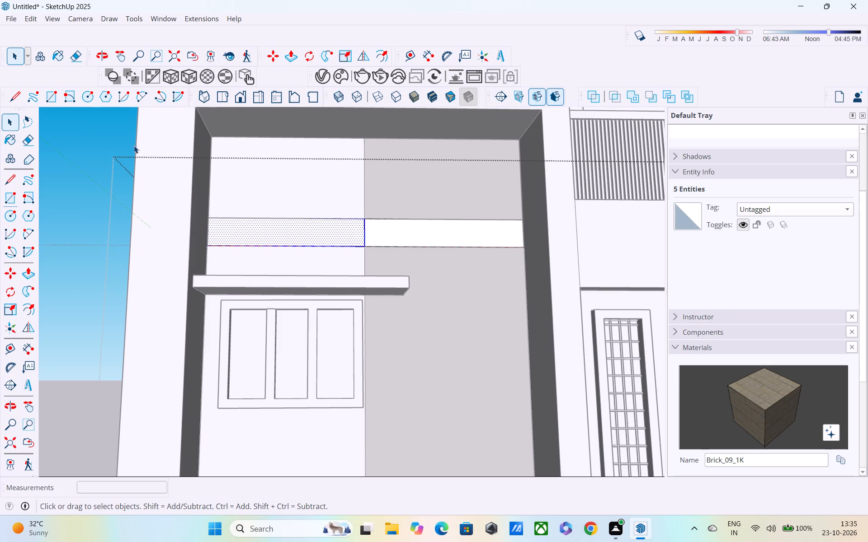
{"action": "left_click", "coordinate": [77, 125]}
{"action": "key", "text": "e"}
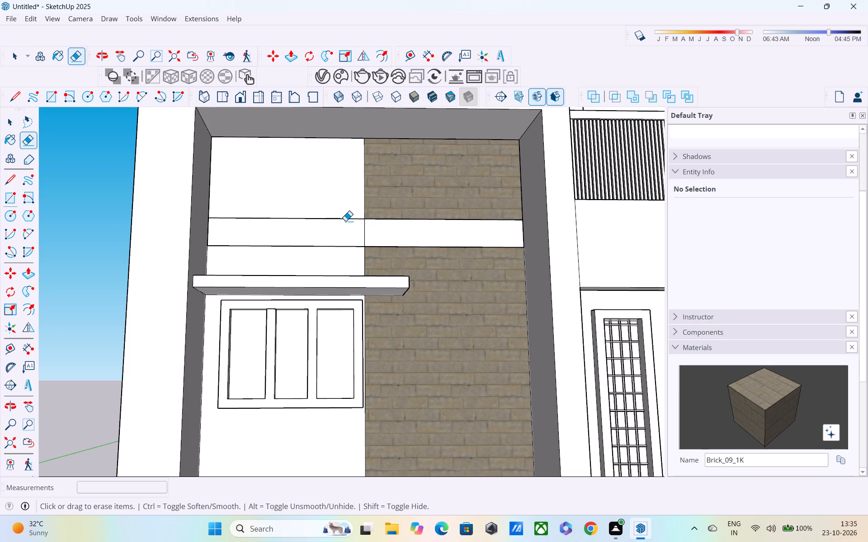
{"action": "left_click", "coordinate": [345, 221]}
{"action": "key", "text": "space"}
Explode the group that contains the facade band and the porch roof slab, and clear the selection.
{"action": "scroll", "coordinate": [551, 222], "scroll_direction": "down", "scroll_amount": 2}
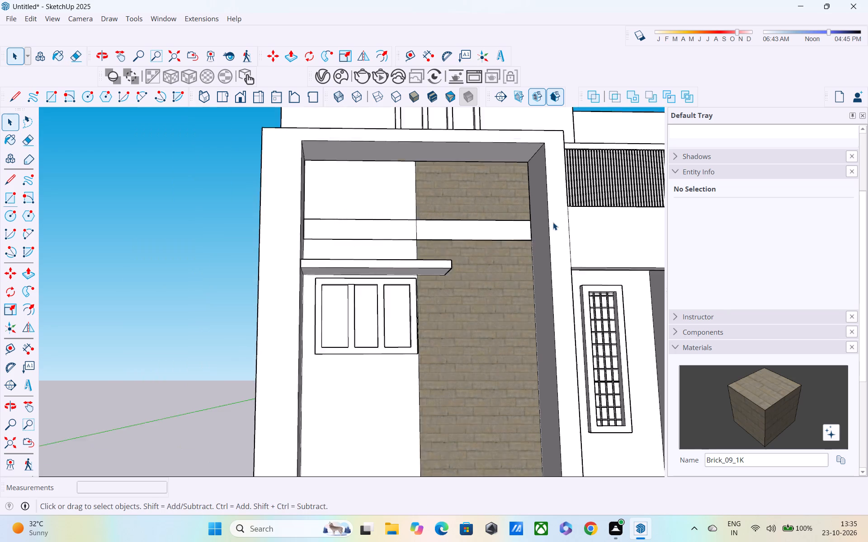
{"action": "scroll", "coordinate": [553, 222], "scroll_direction": "down", "scroll_amount": 6}
{"action": "middle_click_drag", "start_coordinate": [558, 225], "coordinate": [338, 245], "text": "shift"}
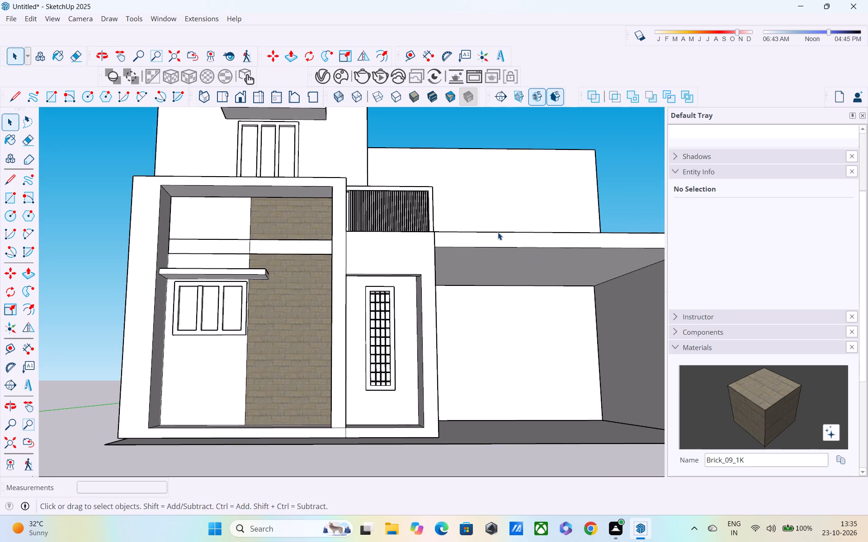
{"action": "double_click", "coordinate": [498, 234]}
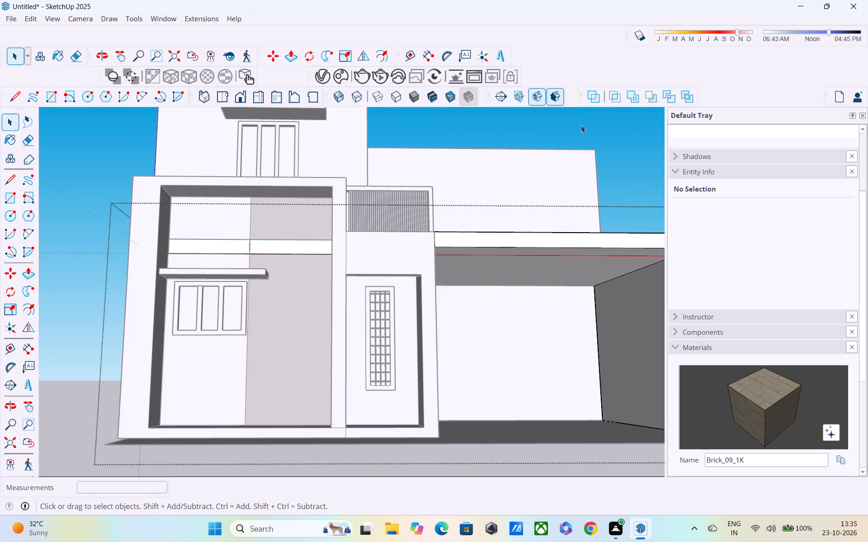
{"action": "right_click", "coordinate": [578, 134]}
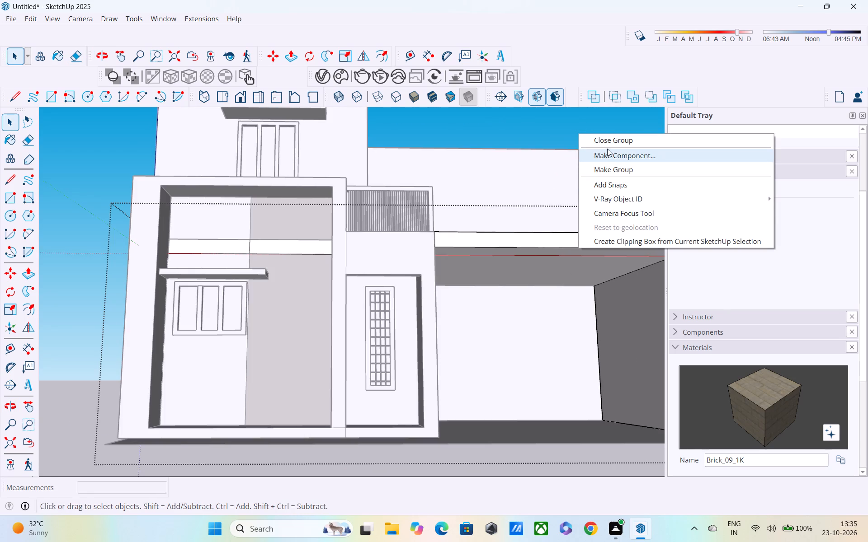
{"action": "left_click", "coordinate": [548, 132]}
{"action": "left_click", "coordinate": [545, 238]}
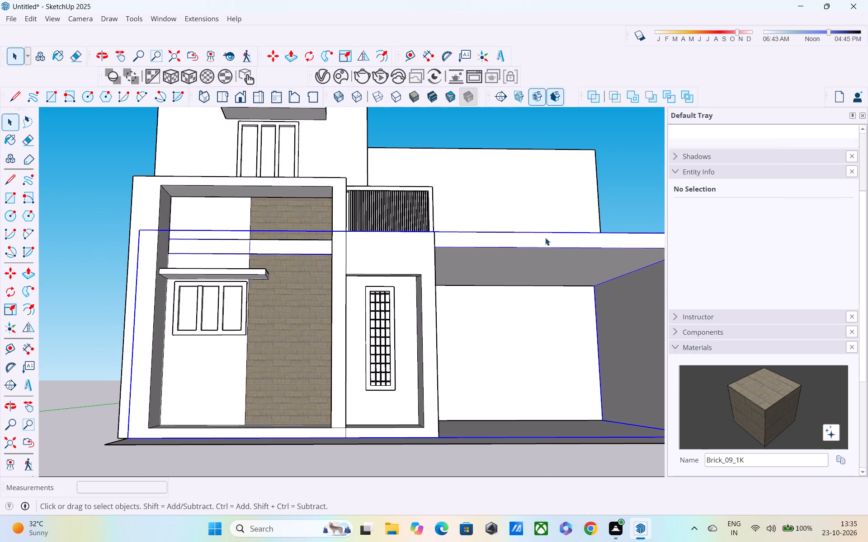
{"action": "right_click", "coordinate": [541, 238]}
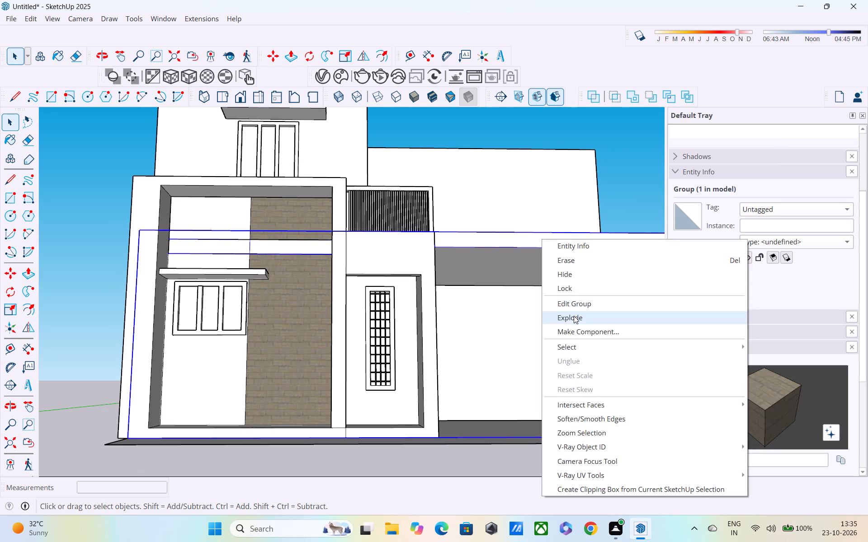
{"action": "left_click", "coordinate": [574, 316]}
{"action": "middle_click_drag", "start_coordinate": [320, 234], "coordinate": [320, 279]}
{"action": "key", "text": "space"}
{"action": "scroll", "coordinate": [229, 256], "scroll_direction": "up", "scroll_amount": 3}
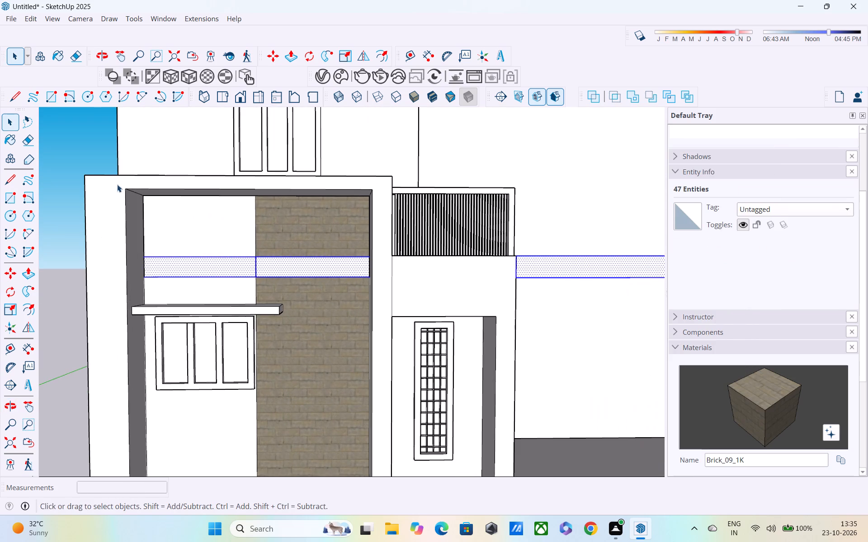
{"action": "left_click", "coordinate": [84, 136]}
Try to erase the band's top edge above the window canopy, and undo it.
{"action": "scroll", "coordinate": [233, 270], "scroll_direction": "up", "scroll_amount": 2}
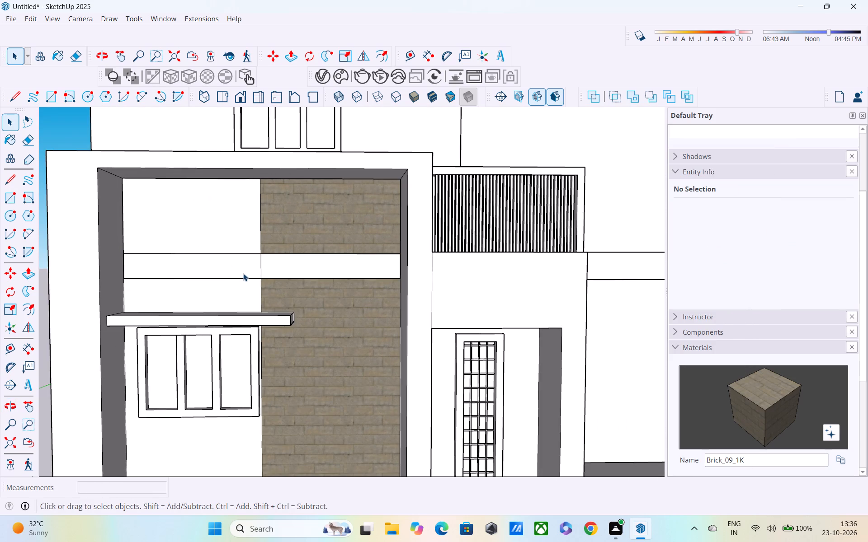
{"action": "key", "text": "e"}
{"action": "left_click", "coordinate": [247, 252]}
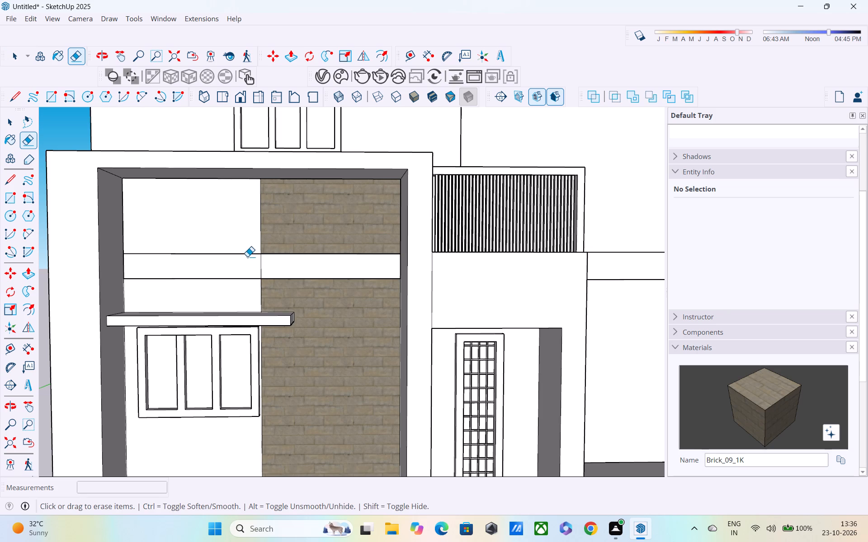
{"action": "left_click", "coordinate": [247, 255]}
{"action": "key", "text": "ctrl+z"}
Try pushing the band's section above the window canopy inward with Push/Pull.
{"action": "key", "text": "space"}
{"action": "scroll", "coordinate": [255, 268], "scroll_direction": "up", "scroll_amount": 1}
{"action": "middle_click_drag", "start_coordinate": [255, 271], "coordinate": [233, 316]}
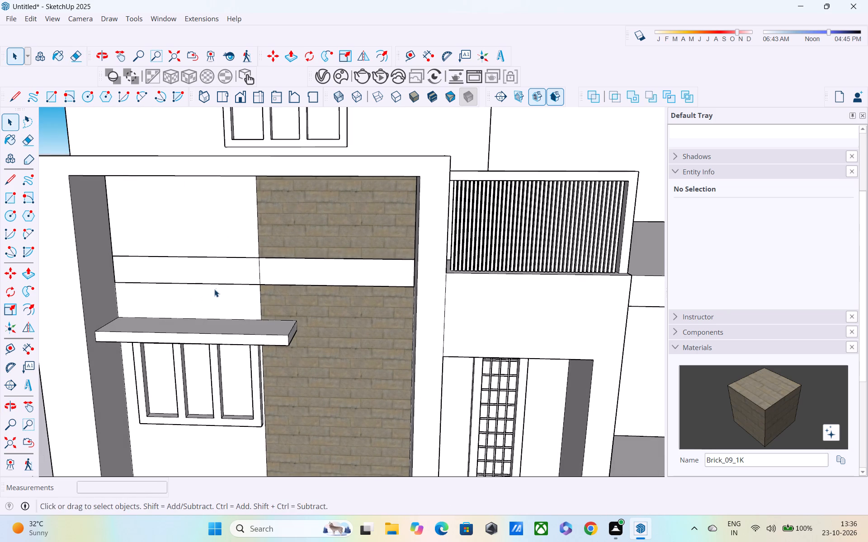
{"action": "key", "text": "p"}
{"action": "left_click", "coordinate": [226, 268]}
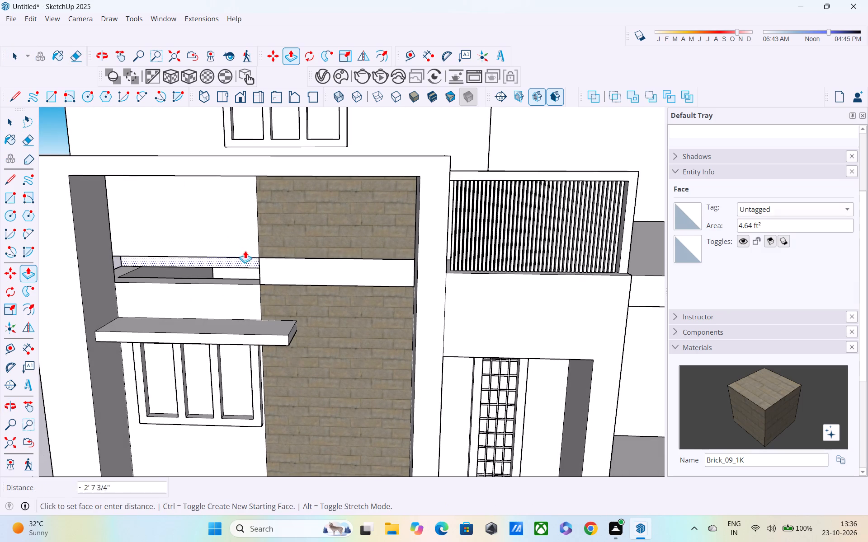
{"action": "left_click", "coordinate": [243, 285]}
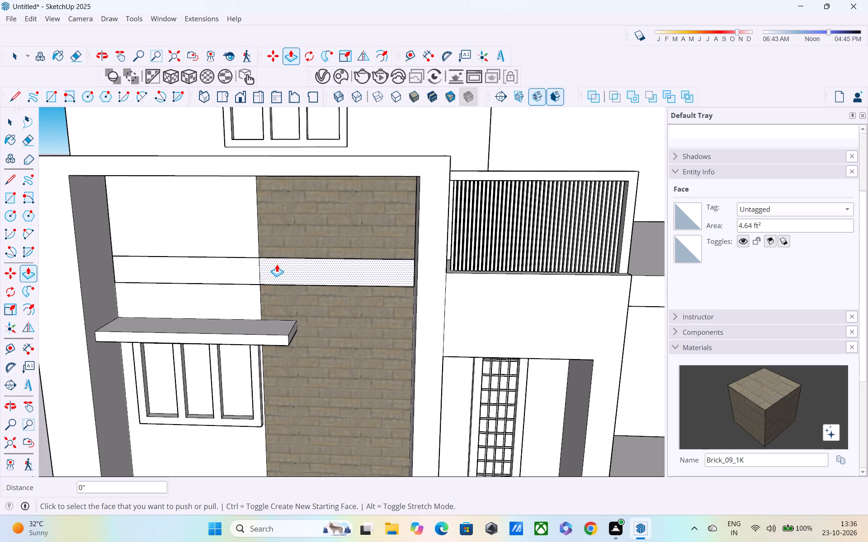
Examine how the band meets the brick strip, side frame, railing and porch roof from several angles.
{"action": "scroll", "coordinate": [217, 265], "scroll_direction": "up", "scroll_amount": 3}
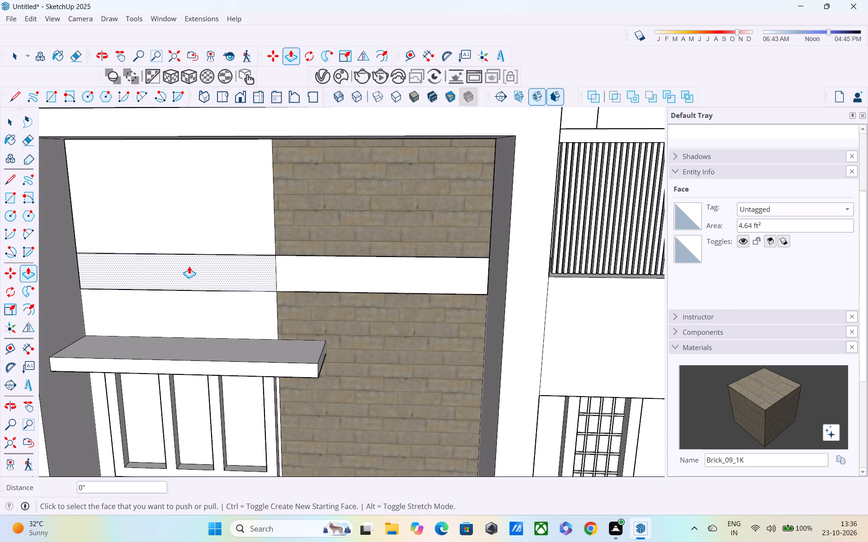
{"action": "middle_click_drag", "start_coordinate": [189, 263], "coordinate": [73, 210]}
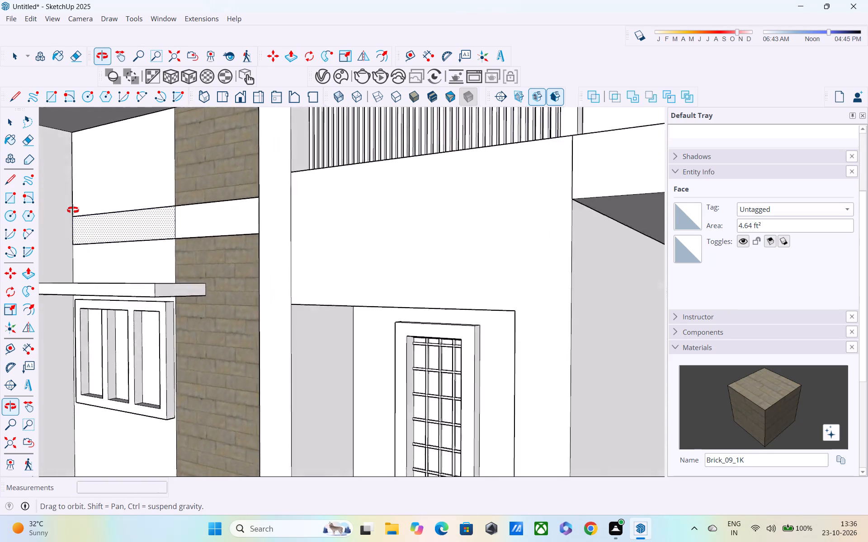
{"action": "middle_click_drag", "start_coordinate": [73, 210], "coordinate": [95, 235]}
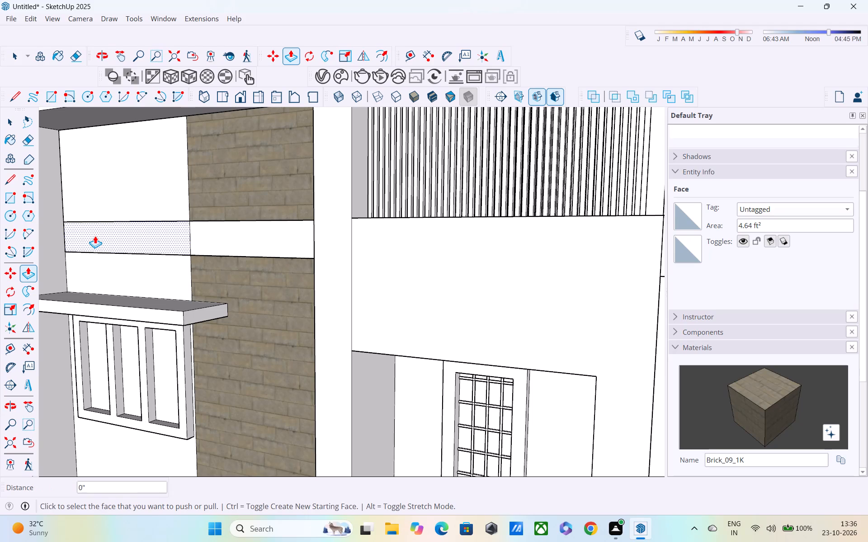
{"action": "scroll", "coordinate": [95, 234], "scroll_direction": "down", "scroll_amount": 7}
{"action": "middle_click_drag", "start_coordinate": [110, 229], "coordinate": [240, 229]}
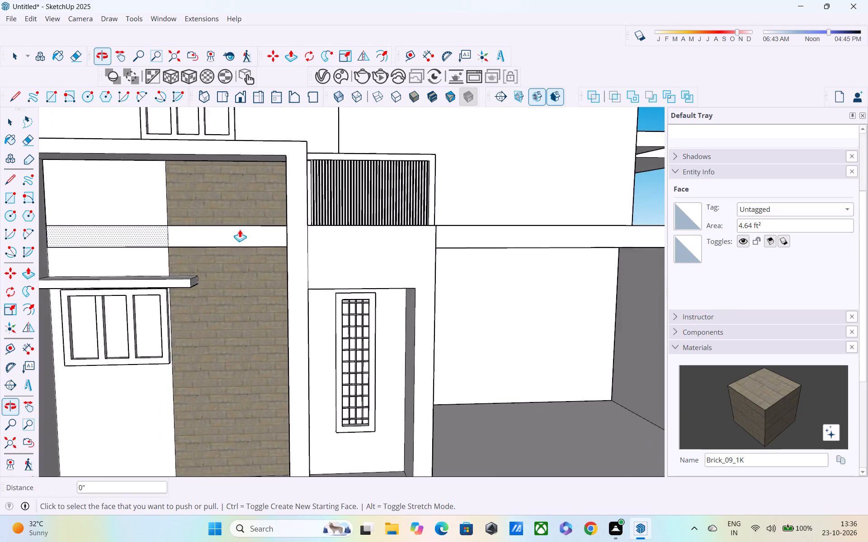
{"action": "scroll", "coordinate": [239, 229], "scroll_direction": "down", "scroll_amount": 11}
{"action": "middle_click_drag", "start_coordinate": [241, 229], "coordinate": [207, 262]}
{"action": "scroll", "coordinate": [290, 220], "scroll_direction": "up", "scroll_amount": 7}
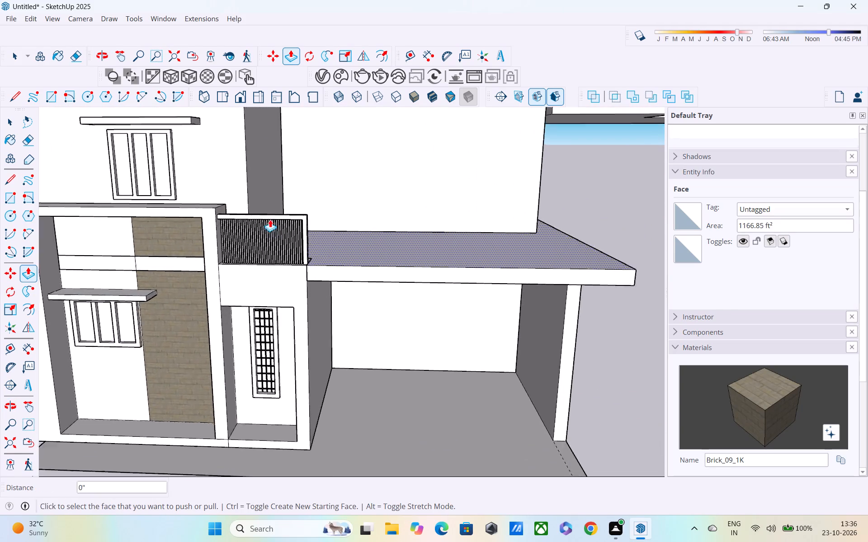
{"action": "scroll", "coordinate": [270, 220], "scroll_direction": "up", "scroll_amount": 2}
{"action": "middle_click_drag", "start_coordinate": [269, 223], "coordinate": [289, 176]}
{"action": "scroll", "coordinate": [286, 204], "scroll_direction": "up", "scroll_amount": 4}
{"action": "middle_click_drag", "start_coordinate": [286, 205], "coordinate": [371, 219]}
{"action": "scroll", "coordinate": [371, 219], "scroll_direction": "down", "scroll_amount": 4}
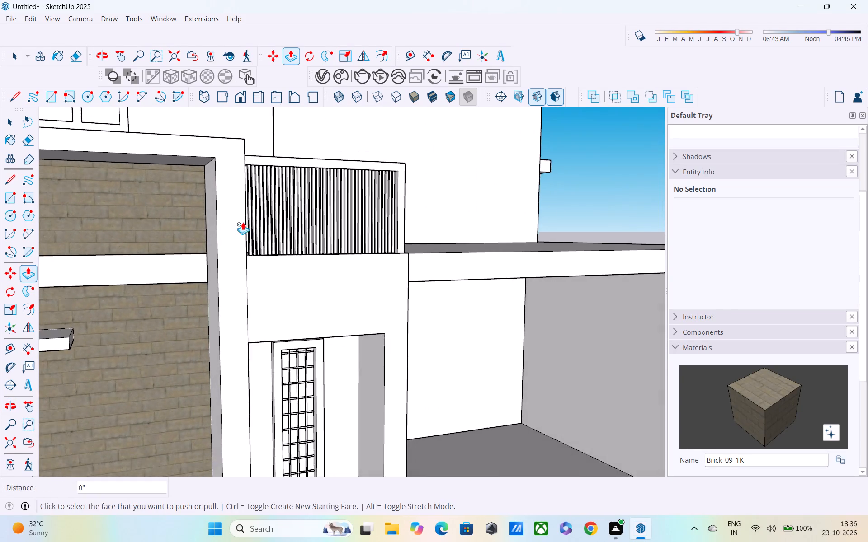
{"action": "scroll", "coordinate": [243, 222], "scroll_direction": "down", "scroll_amount": 2}
{"action": "middle_click_drag", "start_coordinate": [181, 233], "coordinate": [189, 233]}
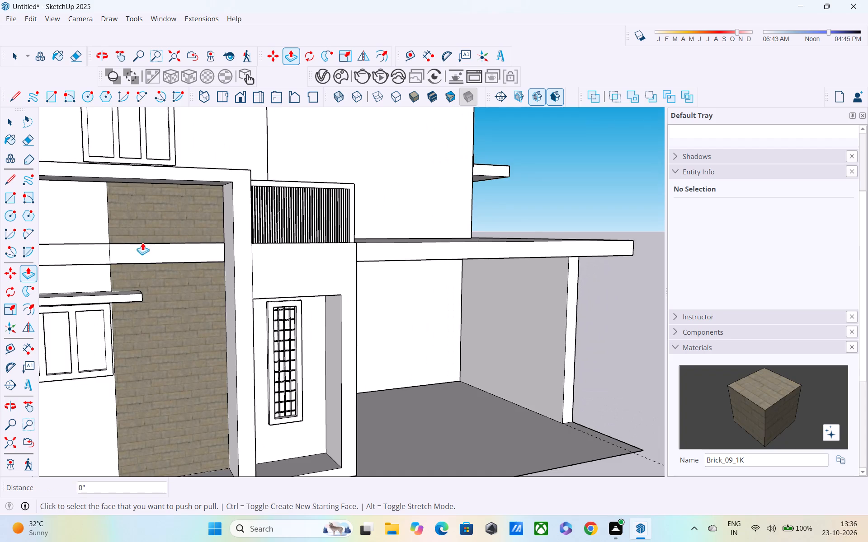
{"action": "scroll", "coordinate": [131, 250], "scroll_direction": "up", "scroll_amount": 8}
{"action": "scroll", "coordinate": [103, 251], "scroll_direction": "down", "scroll_amount": 14}
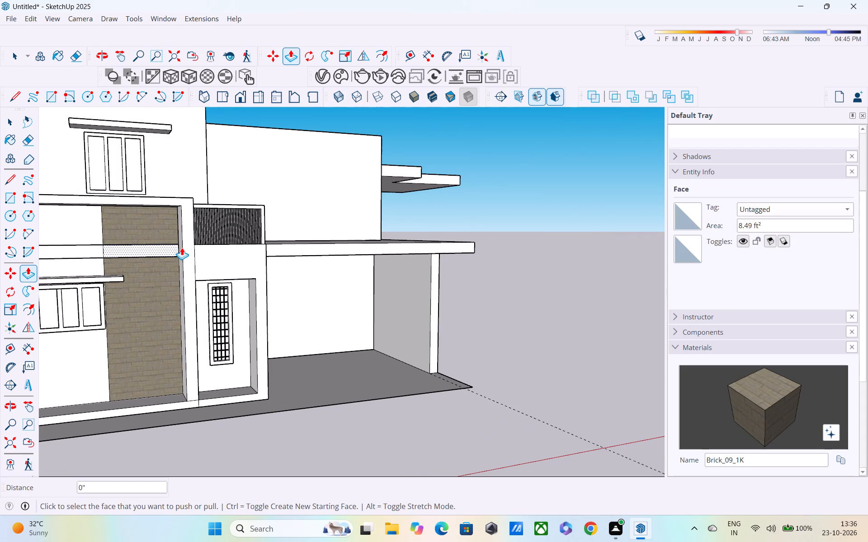
Push the band's section above the window canopy inward 9".
{"action": "middle_click_drag", "start_coordinate": [186, 253], "coordinate": [346, 254]}
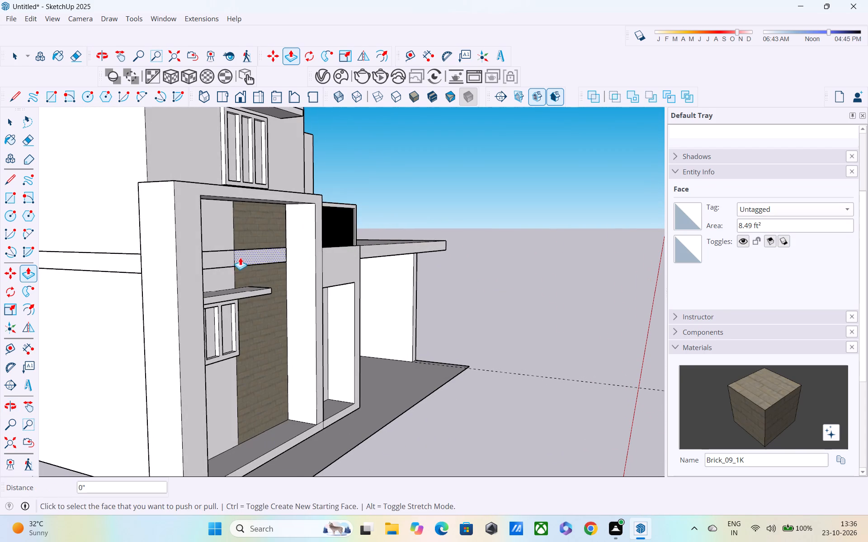
{"action": "left_click", "coordinate": [222, 256]}
{"action": "middle_click_drag", "start_coordinate": [194, 251], "coordinate": [245, 257]}
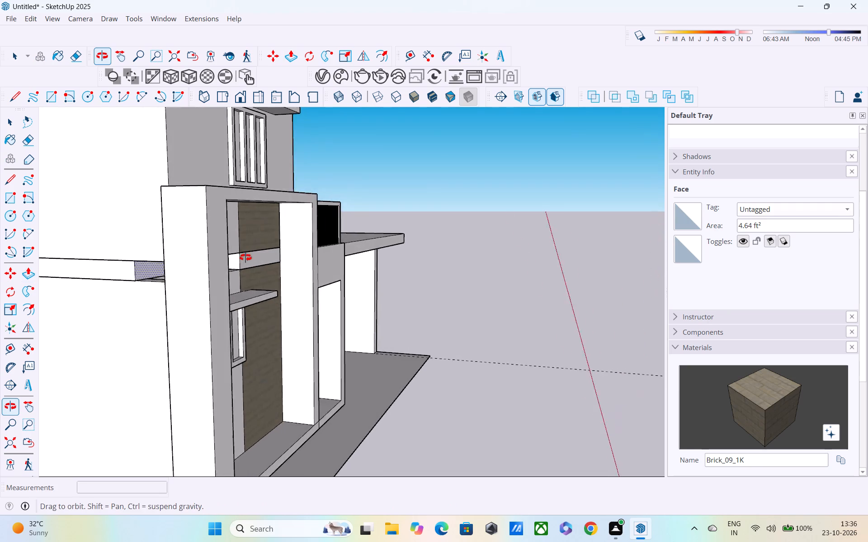
{"action": "middle_click_drag", "start_coordinate": [245, 257], "coordinate": [302, 255]}
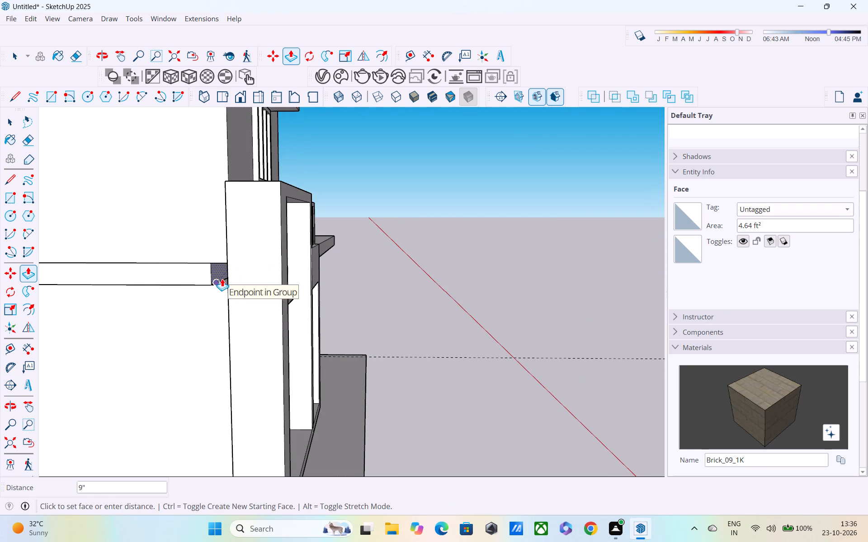
{"action": "left_click", "coordinate": [222, 279]}
{"action": "middle_click_drag", "start_coordinate": [224, 278], "coordinate": [23, 223]}
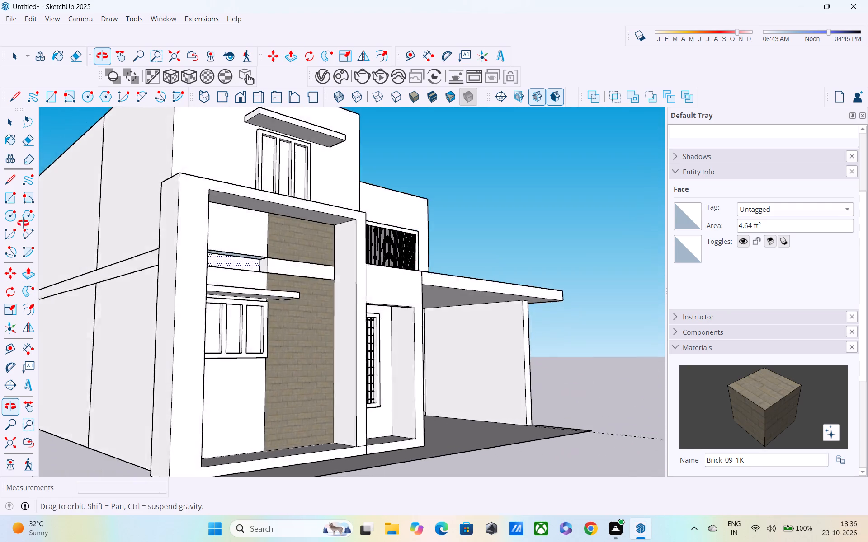
{"action": "middle_click_drag", "start_coordinate": [23, 223], "coordinate": [6, 230]}
{"action": "left_click", "coordinate": [289, 258]}
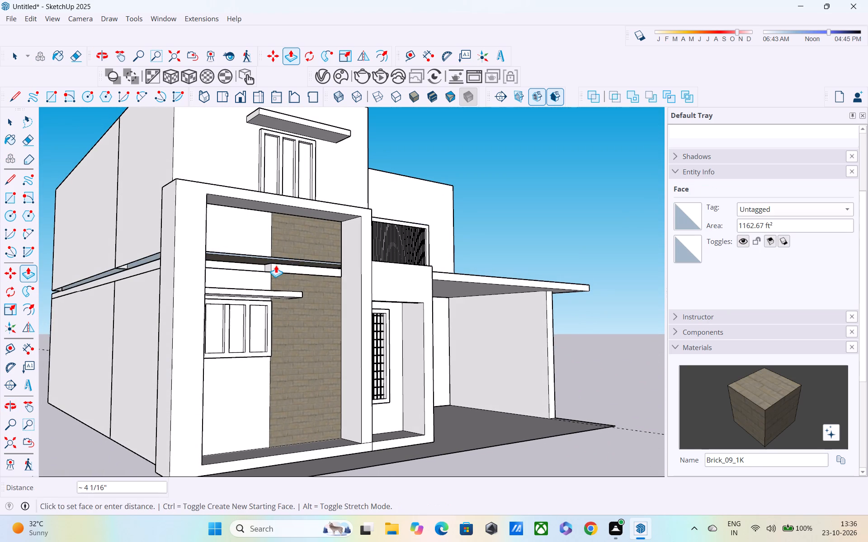
{"action": "key", "text": "Escape"}
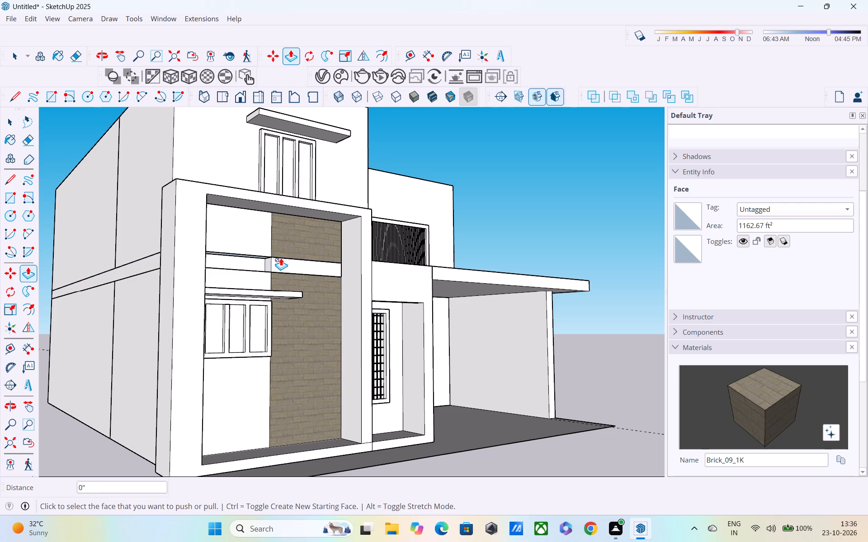
Push the band's section crossing the brick strip inward 9", level with the neighbouring section above the window canopy.
{"action": "middle_click_drag", "start_coordinate": [281, 258], "coordinate": [246, 270]}
{"action": "middle_click_drag", "start_coordinate": [285, 265], "coordinate": [75, 465]}
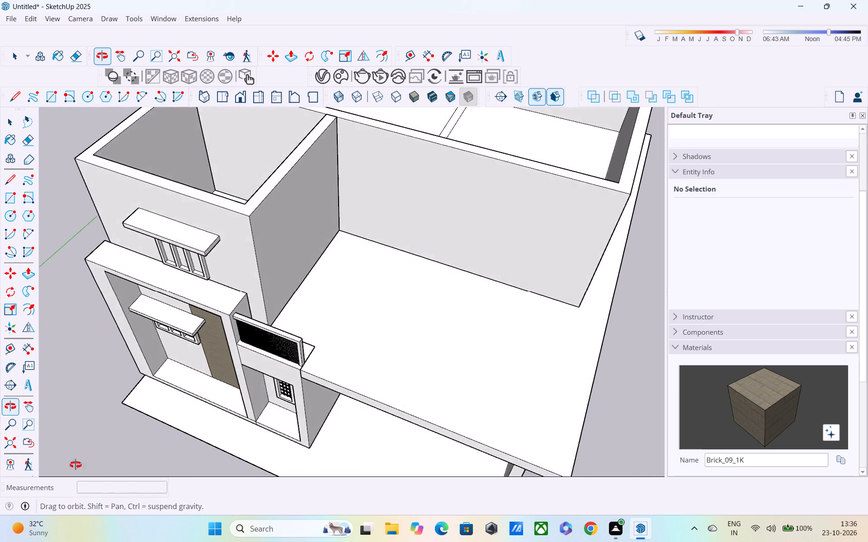
{"action": "middle_click_drag", "start_coordinate": [75, 465], "coordinate": [239, 341]}
{"action": "left_click", "coordinate": [241, 319]}
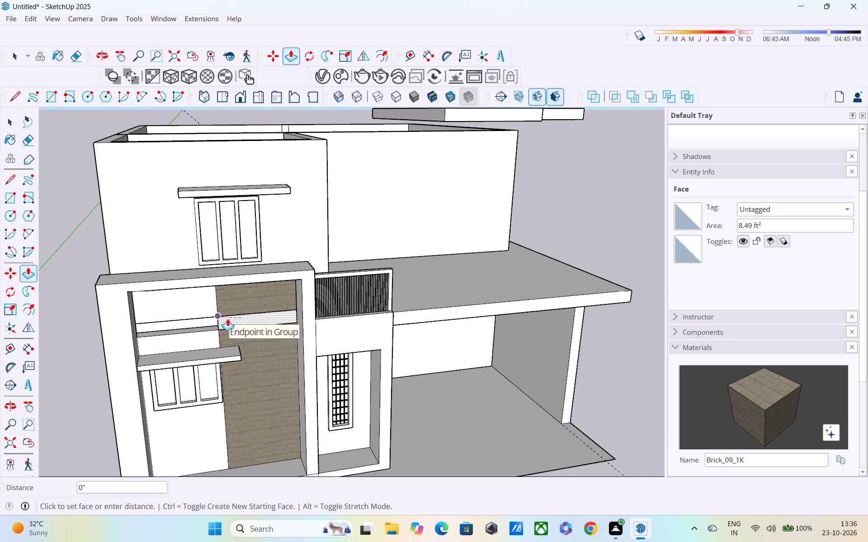
{"action": "middle_click_drag", "start_coordinate": [237, 320], "coordinate": [354, 292]}
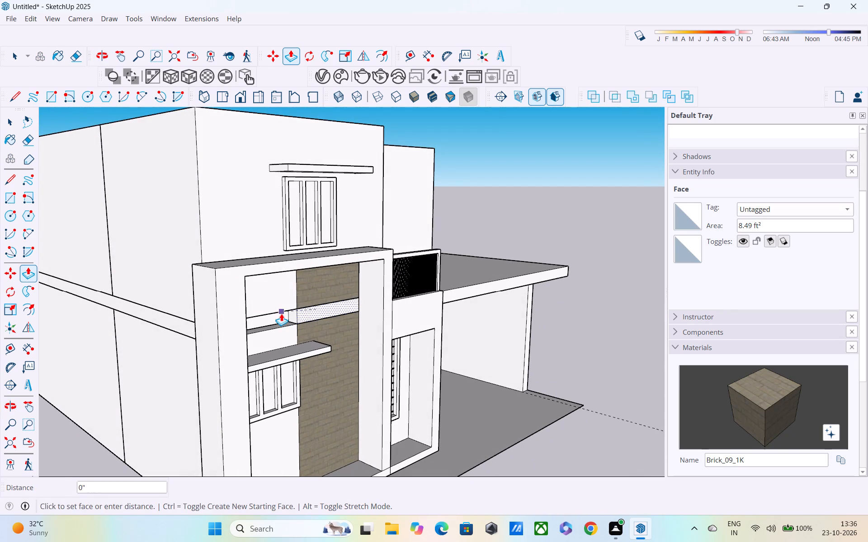
{"action": "left_click", "coordinate": [280, 320]}
{"action": "middle_click_drag", "start_coordinate": [289, 320], "coordinate": [252, 249]}
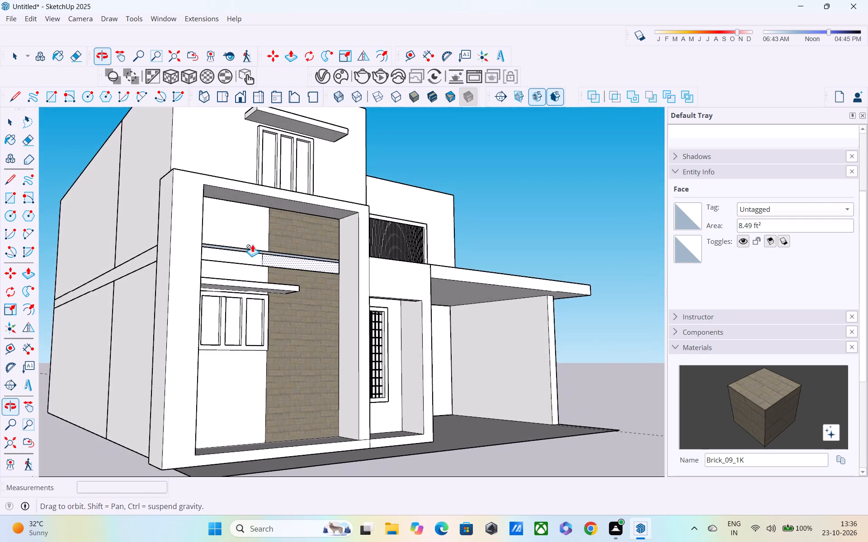
{"action": "scroll", "coordinate": [259, 256], "scroll_direction": "up", "scroll_amount": 5}
{"action": "middle_click_drag", "start_coordinate": [251, 251], "coordinate": [240, 221]}
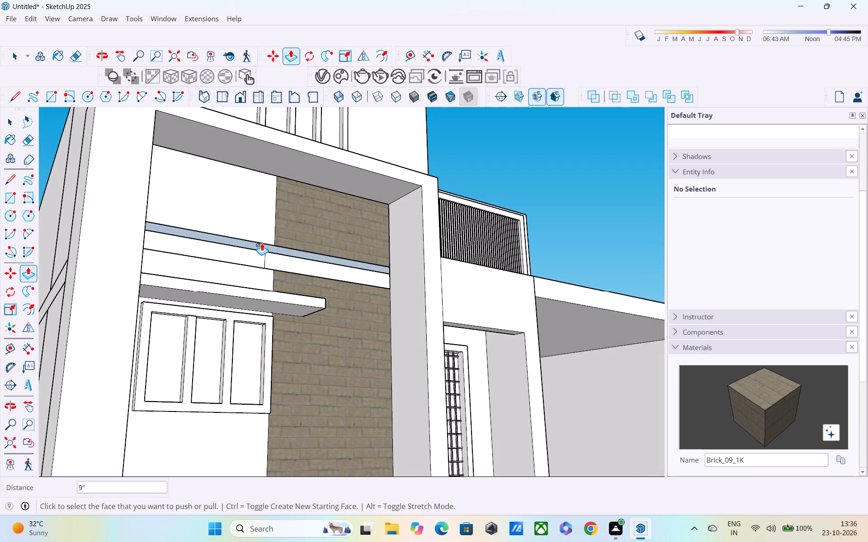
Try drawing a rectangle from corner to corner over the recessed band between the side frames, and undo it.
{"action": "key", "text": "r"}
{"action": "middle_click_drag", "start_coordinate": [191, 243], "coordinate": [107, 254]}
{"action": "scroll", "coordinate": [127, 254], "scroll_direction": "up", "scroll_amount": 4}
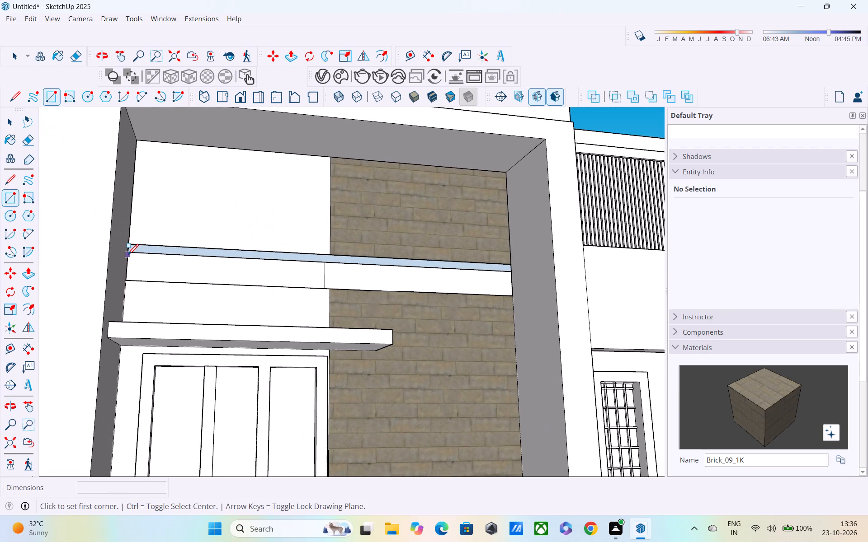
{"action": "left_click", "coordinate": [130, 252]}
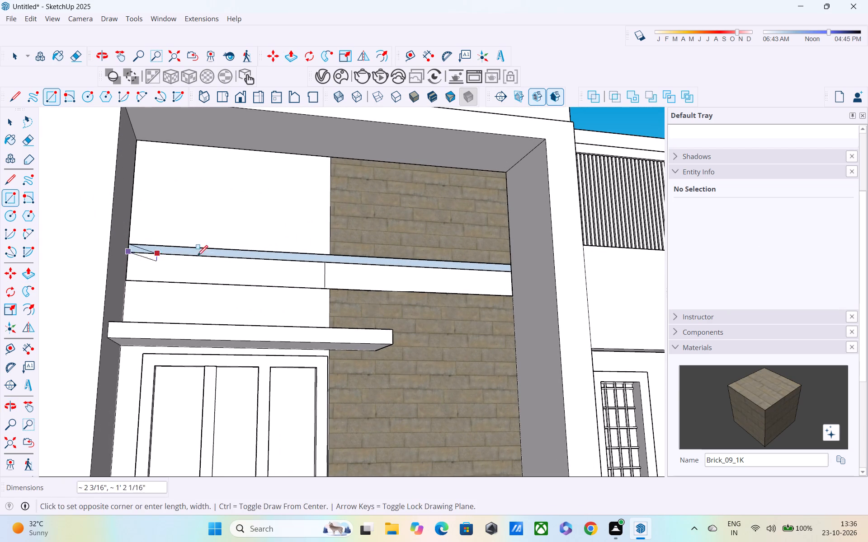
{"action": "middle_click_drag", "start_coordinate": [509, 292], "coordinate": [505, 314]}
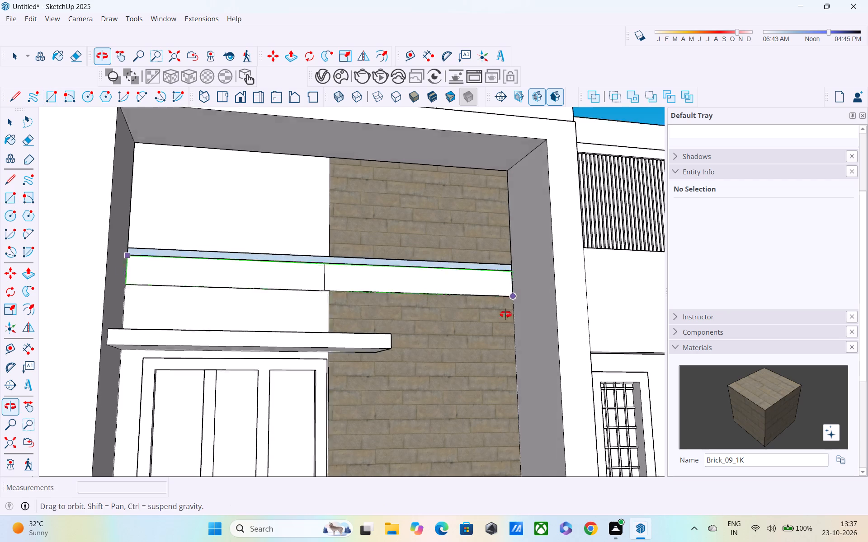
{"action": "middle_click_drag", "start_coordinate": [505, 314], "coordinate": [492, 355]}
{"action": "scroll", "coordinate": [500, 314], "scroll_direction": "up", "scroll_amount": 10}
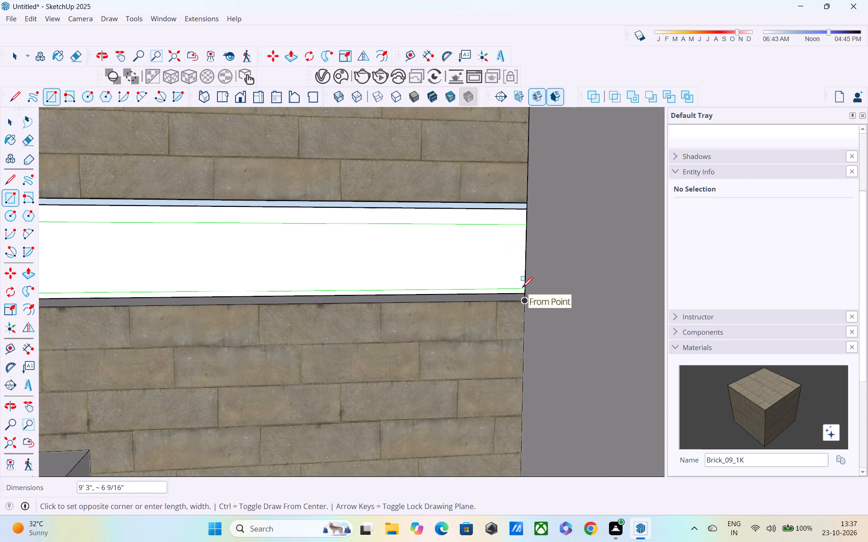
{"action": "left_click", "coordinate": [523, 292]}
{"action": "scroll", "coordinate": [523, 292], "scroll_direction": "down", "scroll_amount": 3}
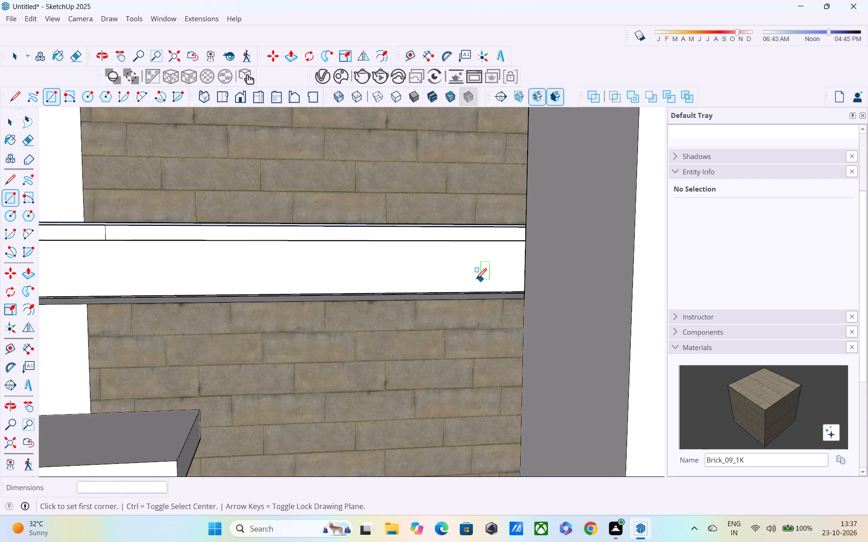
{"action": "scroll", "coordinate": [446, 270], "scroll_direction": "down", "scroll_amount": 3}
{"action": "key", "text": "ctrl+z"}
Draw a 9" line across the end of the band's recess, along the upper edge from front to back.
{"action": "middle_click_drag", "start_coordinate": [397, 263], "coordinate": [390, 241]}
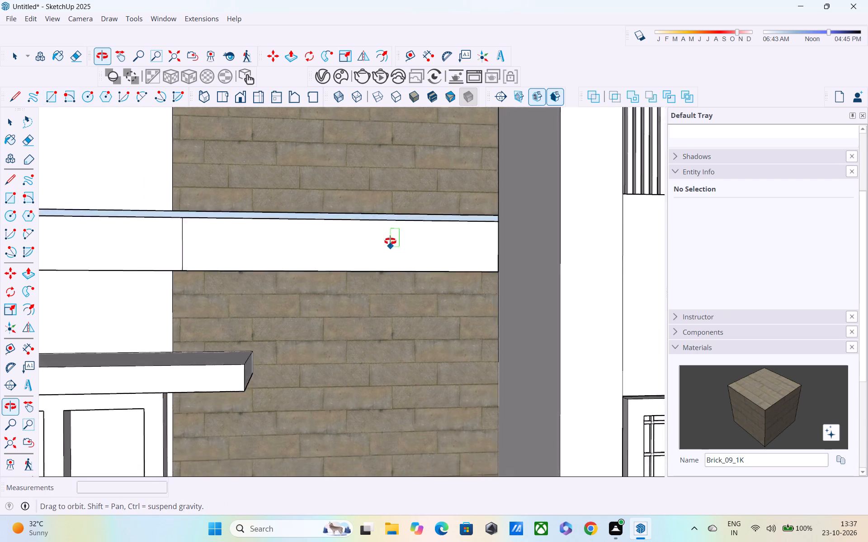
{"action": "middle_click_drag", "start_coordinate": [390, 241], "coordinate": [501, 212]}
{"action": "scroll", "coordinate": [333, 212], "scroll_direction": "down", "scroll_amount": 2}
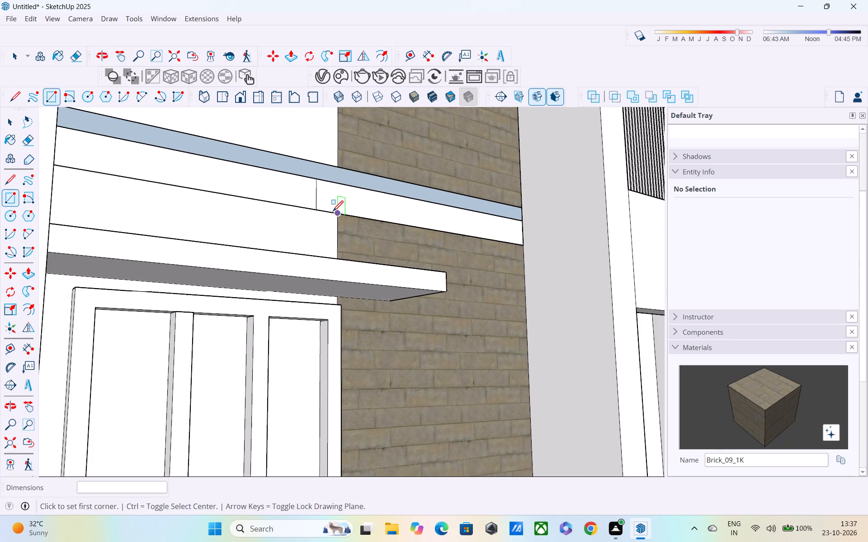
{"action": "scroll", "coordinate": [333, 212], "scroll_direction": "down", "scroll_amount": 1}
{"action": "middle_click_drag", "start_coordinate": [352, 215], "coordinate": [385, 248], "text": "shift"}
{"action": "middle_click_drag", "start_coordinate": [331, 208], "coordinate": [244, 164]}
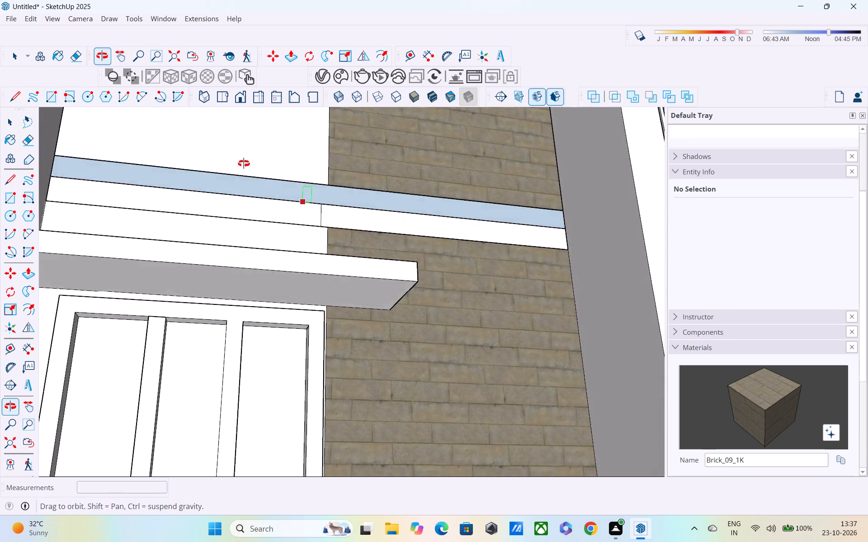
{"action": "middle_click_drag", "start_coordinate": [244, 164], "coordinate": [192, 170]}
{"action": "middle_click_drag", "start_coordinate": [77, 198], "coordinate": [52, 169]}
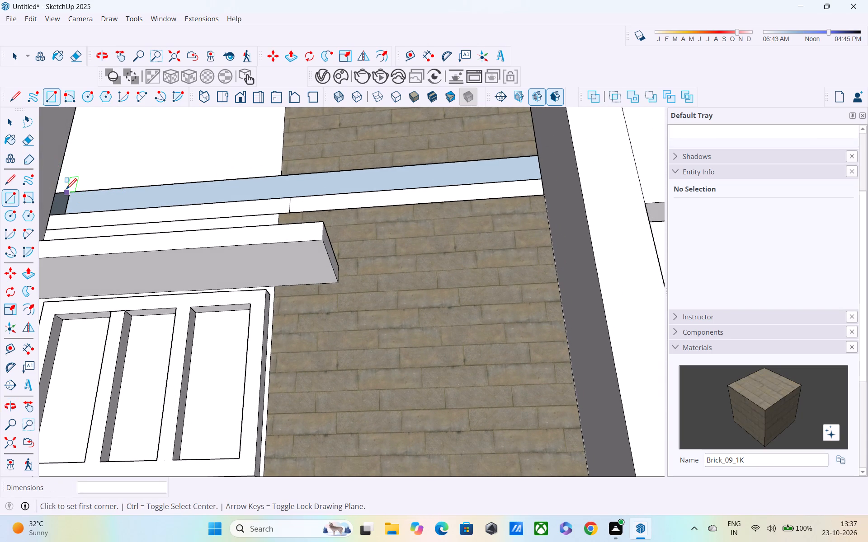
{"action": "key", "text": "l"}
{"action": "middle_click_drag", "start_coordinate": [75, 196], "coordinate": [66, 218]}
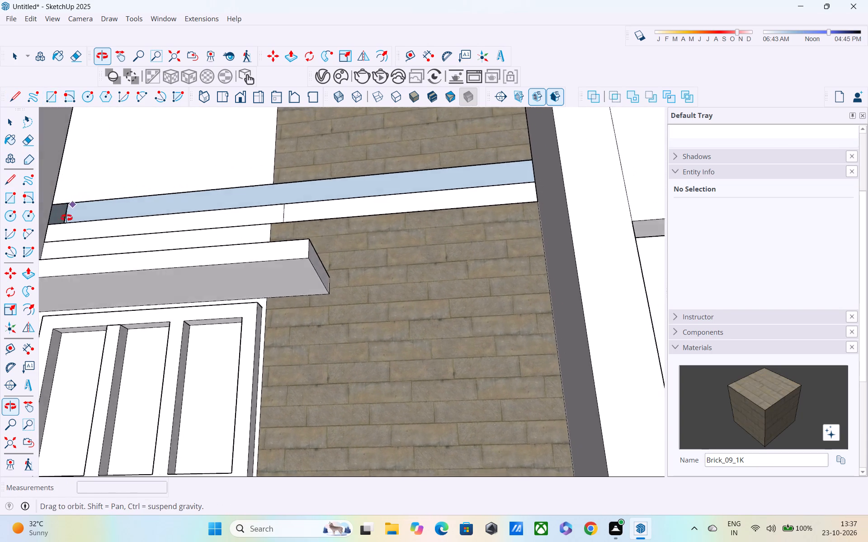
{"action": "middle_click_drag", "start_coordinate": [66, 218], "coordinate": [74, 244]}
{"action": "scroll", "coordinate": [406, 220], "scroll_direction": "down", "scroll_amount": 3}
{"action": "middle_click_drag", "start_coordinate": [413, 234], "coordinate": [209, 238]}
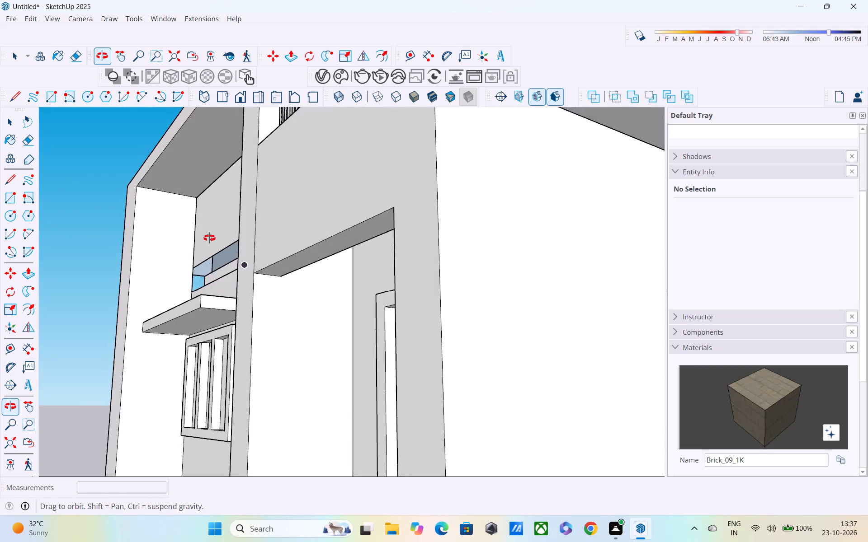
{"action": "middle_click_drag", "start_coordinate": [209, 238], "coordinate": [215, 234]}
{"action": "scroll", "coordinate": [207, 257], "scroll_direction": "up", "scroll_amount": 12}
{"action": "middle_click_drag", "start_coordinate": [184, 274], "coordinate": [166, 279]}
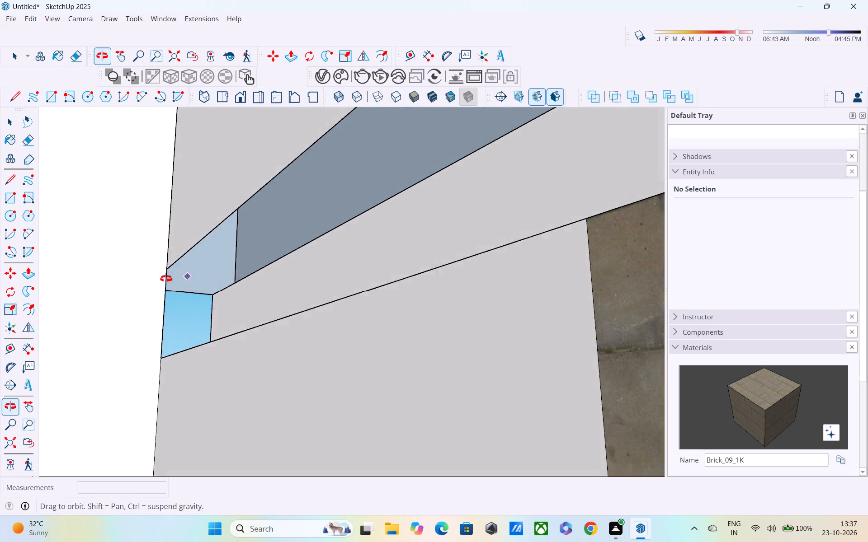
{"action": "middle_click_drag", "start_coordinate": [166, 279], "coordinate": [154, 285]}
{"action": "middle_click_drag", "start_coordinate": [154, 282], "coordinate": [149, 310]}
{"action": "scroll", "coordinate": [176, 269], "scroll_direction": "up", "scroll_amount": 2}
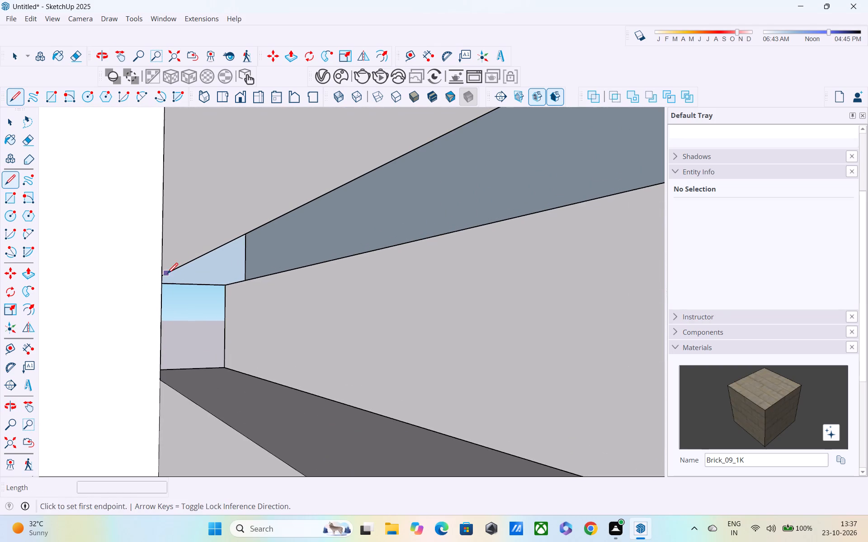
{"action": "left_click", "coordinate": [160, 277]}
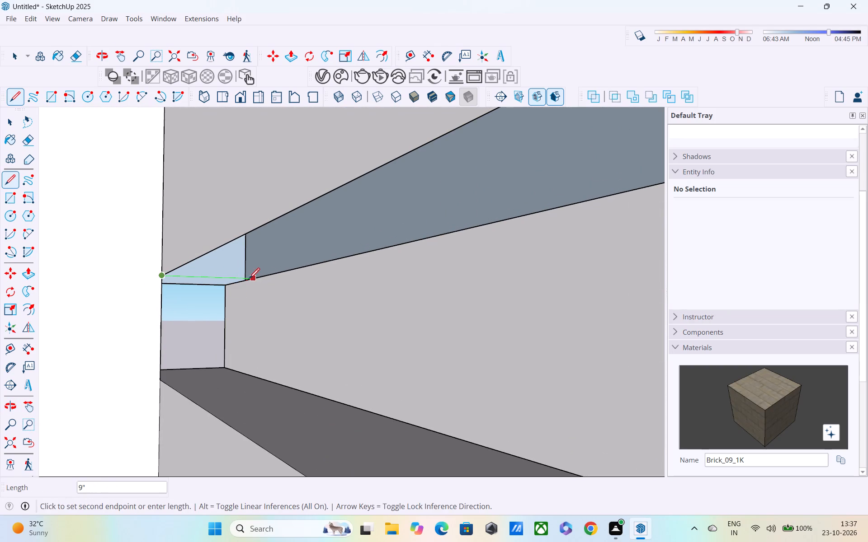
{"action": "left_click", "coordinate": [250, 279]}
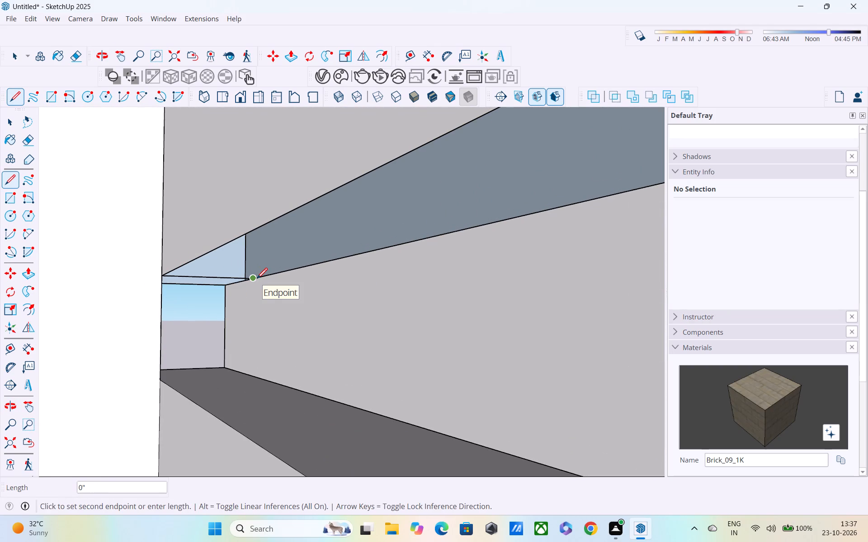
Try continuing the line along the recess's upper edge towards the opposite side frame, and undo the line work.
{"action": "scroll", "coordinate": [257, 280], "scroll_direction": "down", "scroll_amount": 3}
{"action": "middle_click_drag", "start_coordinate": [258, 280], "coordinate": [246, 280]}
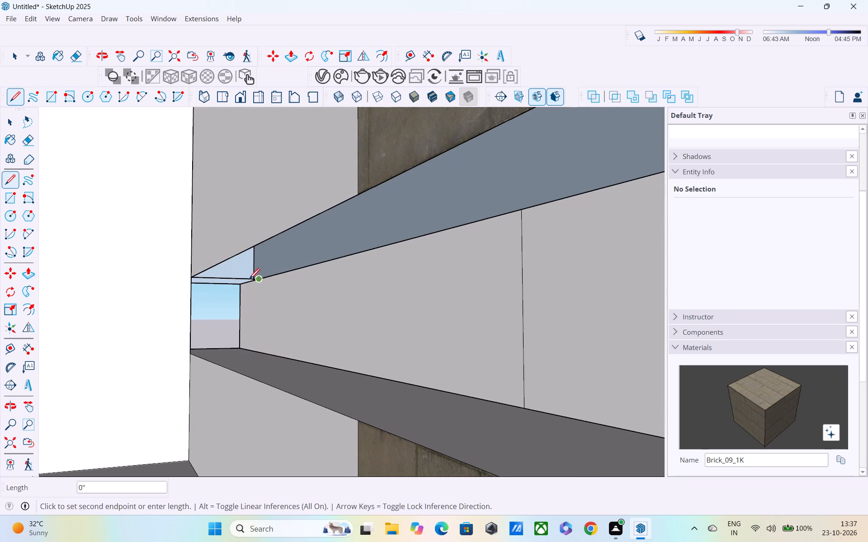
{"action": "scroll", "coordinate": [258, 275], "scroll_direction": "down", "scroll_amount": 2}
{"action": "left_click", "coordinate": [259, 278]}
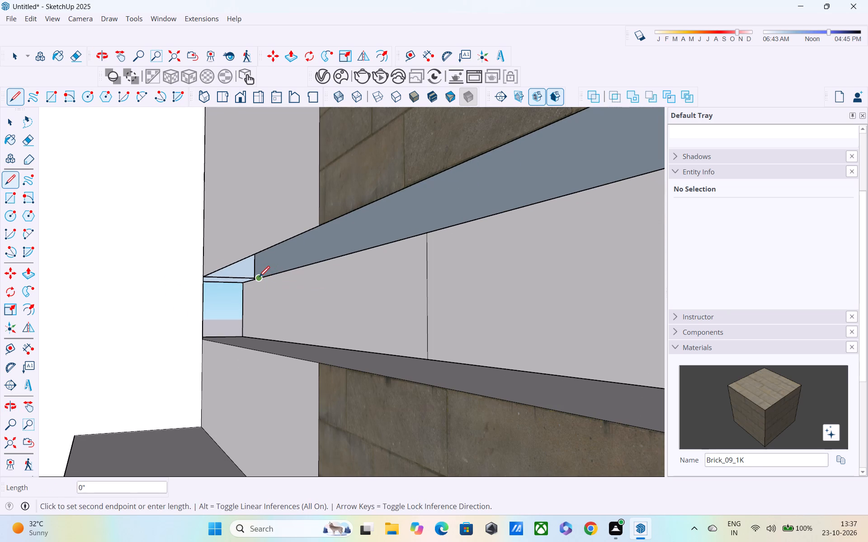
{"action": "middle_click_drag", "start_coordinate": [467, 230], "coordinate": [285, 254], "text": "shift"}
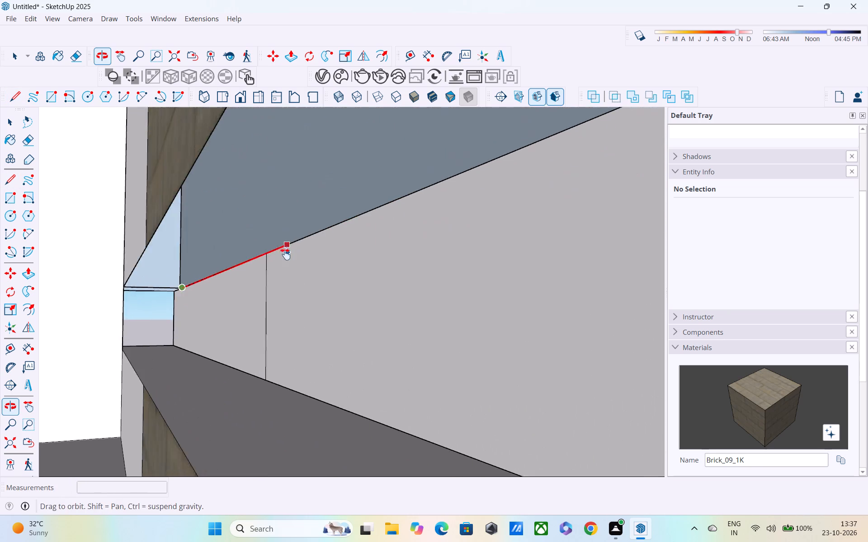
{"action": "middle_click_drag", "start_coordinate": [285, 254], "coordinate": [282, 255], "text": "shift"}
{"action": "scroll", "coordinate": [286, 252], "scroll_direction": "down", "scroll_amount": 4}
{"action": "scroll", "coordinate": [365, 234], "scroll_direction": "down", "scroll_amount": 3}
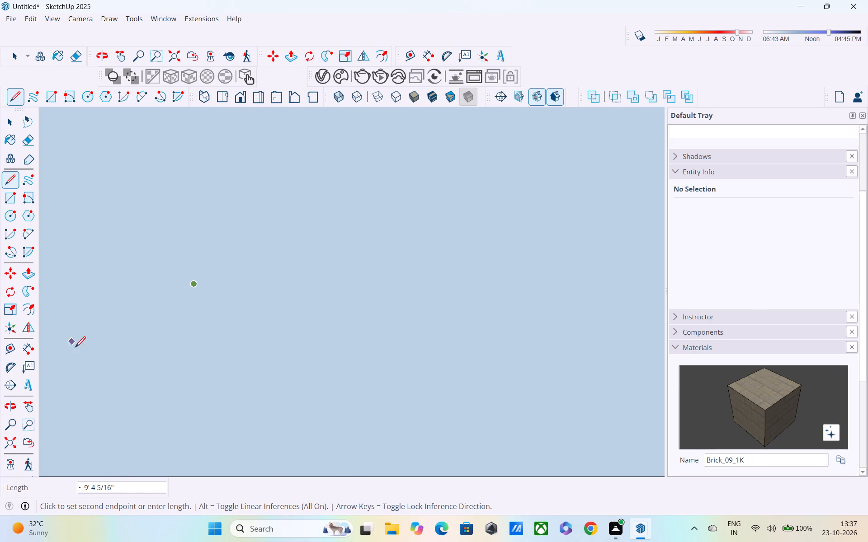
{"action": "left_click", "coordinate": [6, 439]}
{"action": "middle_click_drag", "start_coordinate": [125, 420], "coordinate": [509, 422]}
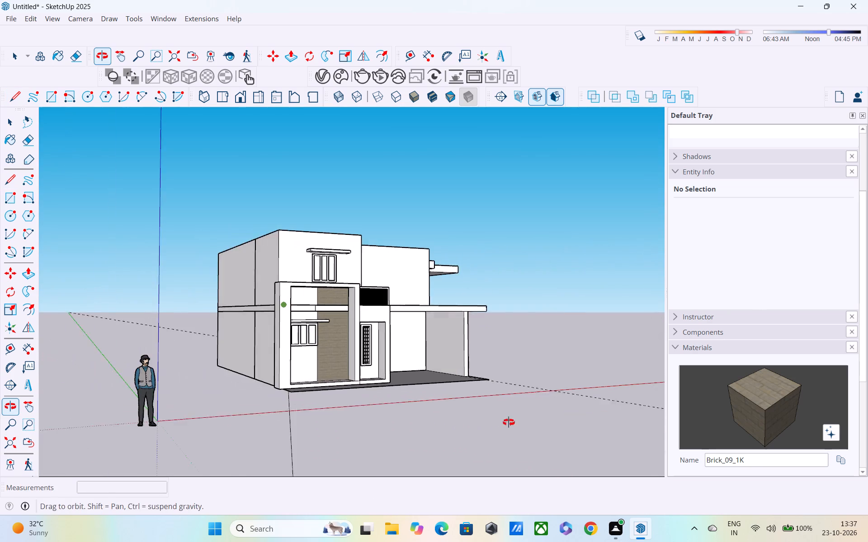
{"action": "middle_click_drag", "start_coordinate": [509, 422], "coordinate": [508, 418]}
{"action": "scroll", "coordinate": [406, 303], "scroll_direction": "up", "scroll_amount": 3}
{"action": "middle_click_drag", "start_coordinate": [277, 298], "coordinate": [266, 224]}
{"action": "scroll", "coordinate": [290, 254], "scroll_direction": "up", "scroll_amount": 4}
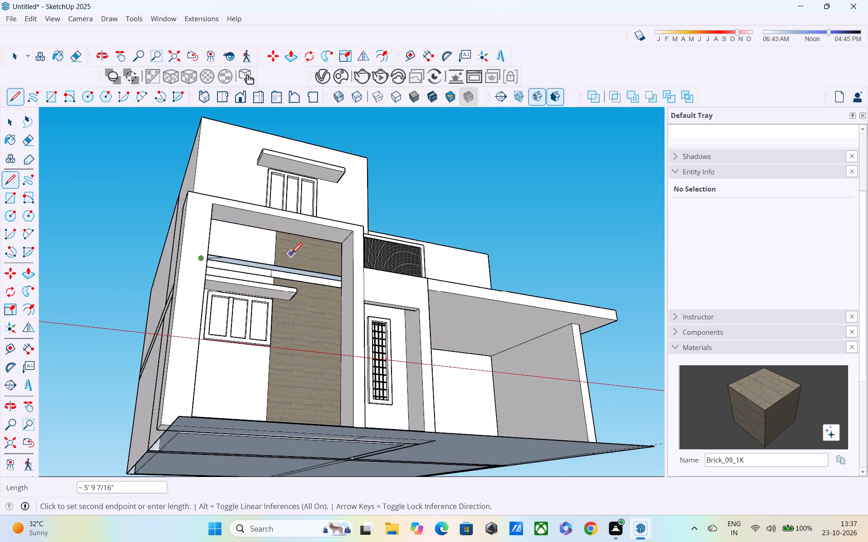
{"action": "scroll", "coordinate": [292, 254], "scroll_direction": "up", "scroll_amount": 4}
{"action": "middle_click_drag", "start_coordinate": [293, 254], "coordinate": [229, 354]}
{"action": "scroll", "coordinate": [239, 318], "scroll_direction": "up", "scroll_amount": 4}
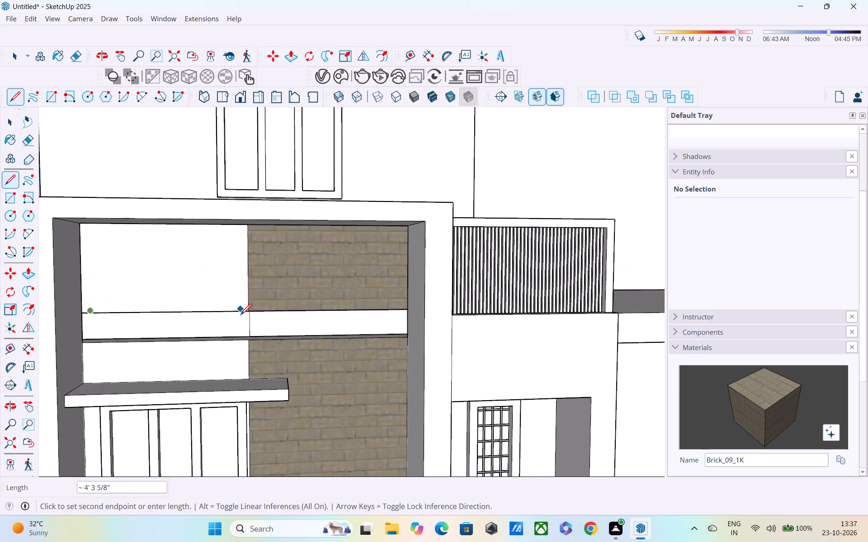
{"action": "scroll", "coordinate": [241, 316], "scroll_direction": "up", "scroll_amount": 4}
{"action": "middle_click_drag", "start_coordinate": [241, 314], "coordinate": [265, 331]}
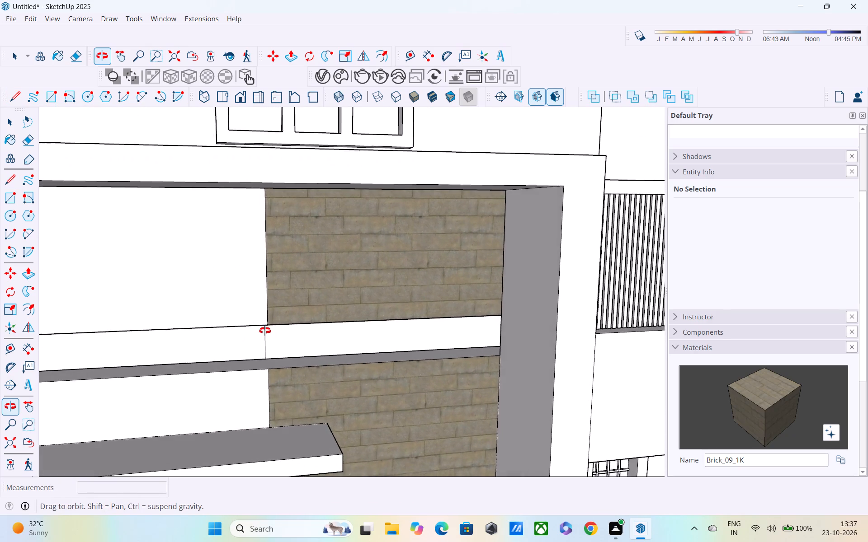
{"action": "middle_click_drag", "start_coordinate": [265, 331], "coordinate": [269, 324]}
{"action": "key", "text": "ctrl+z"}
Inside the lower wall's group, pull the ledge below the recessed band up about 9 15/16" to fill the recess.
{"action": "scroll", "coordinate": [268, 331], "scroll_direction": "down", "scroll_amount": 3}
{"action": "key", "text": "space"}
{"action": "middle_click_drag", "start_coordinate": [268, 347], "coordinate": [228, 411]}
{"action": "middle_click_drag", "start_coordinate": [199, 334], "coordinate": [198, 333]}
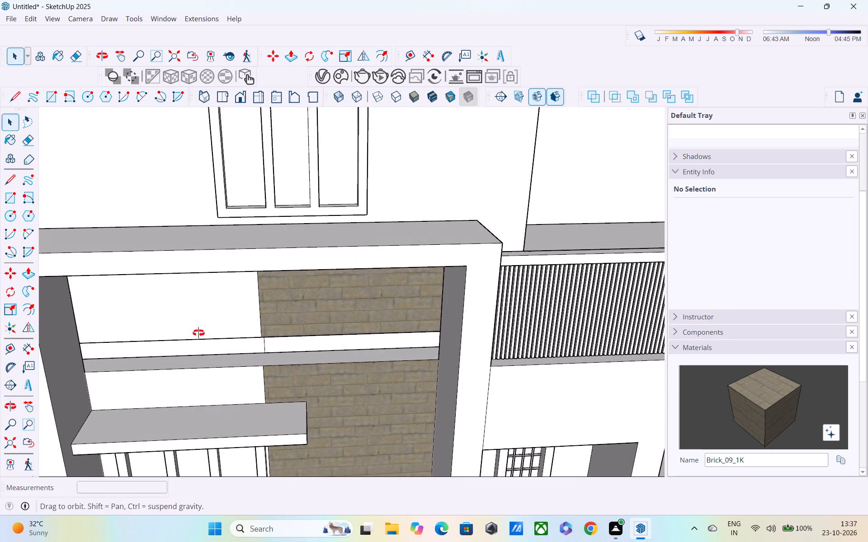
{"action": "middle_click_drag", "start_coordinate": [198, 333], "coordinate": [295, 128]}
{"action": "middle_click_drag", "start_coordinate": [293, 231], "coordinate": [192, 437]}
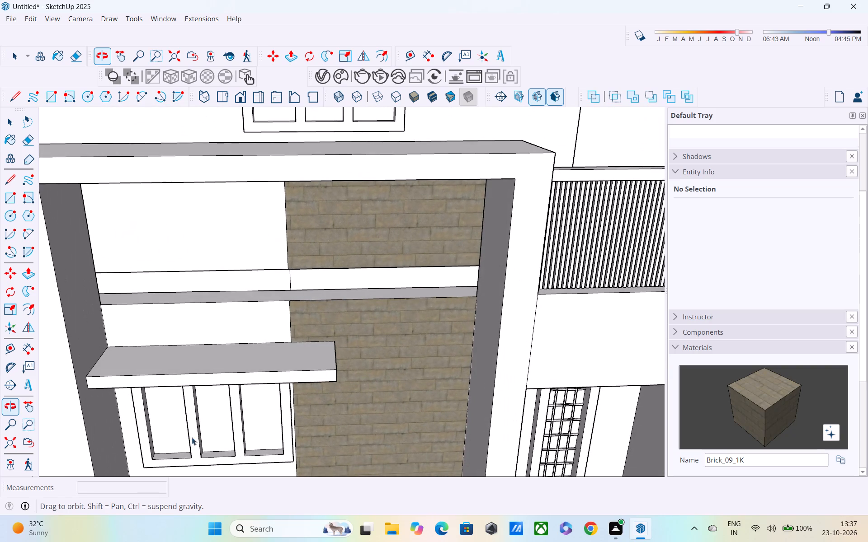
{"action": "key", "text": "p"}
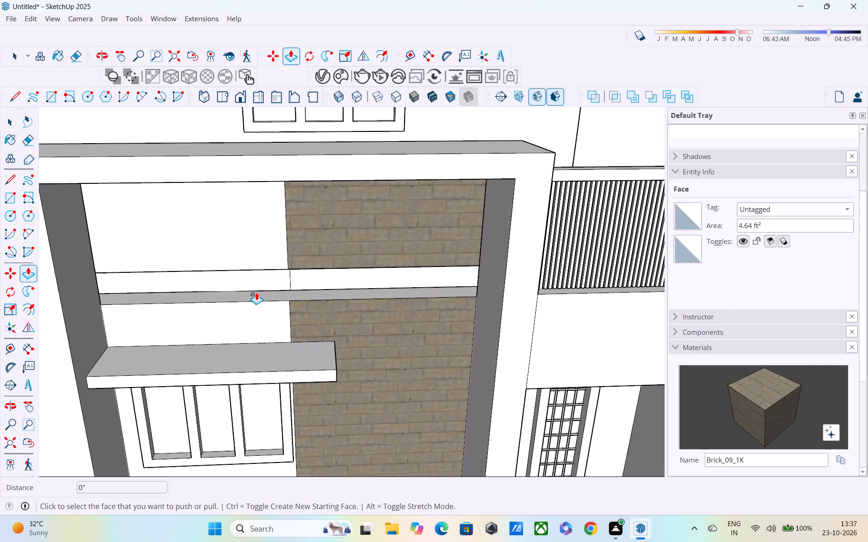
{"action": "key", "text": "space"}
{"action": "double_click", "coordinate": [256, 292]}
{"action": "double_click", "coordinate": [257, 304]}
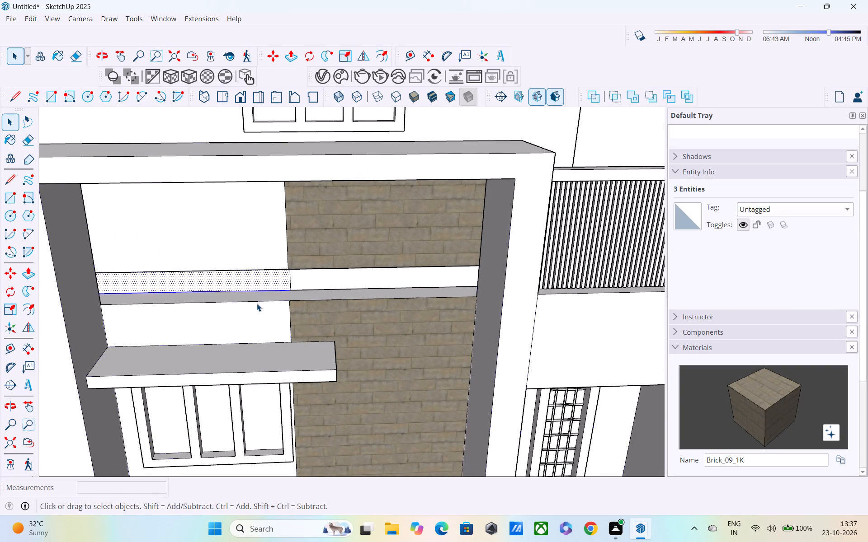
{"action": "middle_click_drag", "start_coordinate": [269, 295], "coordinate": [274, 327]}
{"action": "key", "text": "p"}
{"action": "left_click", "coordinate": [259, 310]}
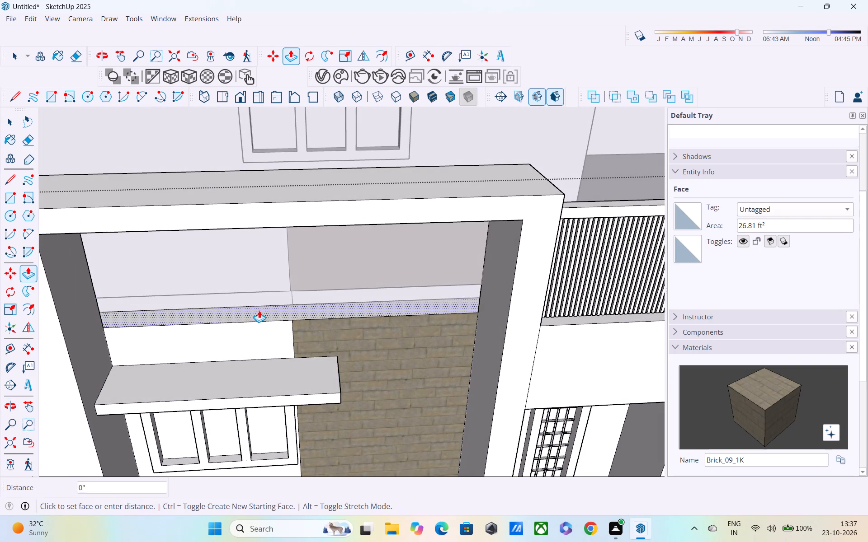
{"action": "left_click", "coordinate": [255, 282]}
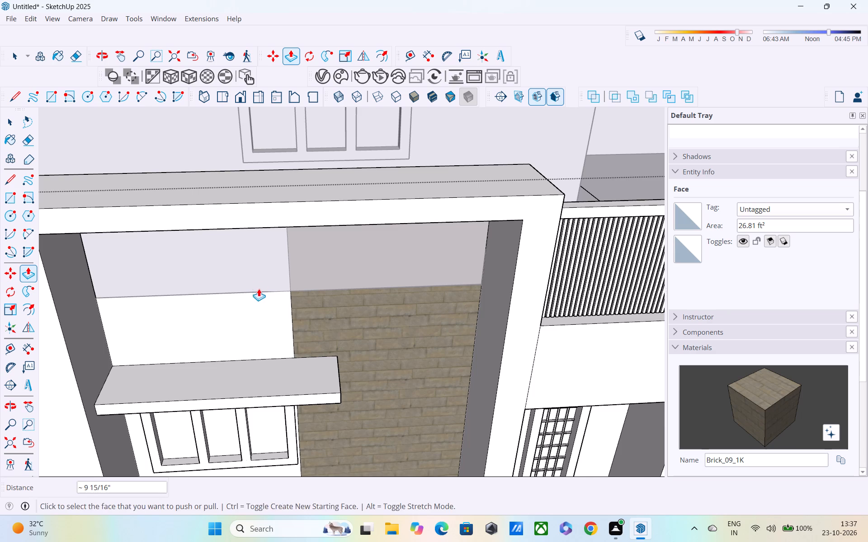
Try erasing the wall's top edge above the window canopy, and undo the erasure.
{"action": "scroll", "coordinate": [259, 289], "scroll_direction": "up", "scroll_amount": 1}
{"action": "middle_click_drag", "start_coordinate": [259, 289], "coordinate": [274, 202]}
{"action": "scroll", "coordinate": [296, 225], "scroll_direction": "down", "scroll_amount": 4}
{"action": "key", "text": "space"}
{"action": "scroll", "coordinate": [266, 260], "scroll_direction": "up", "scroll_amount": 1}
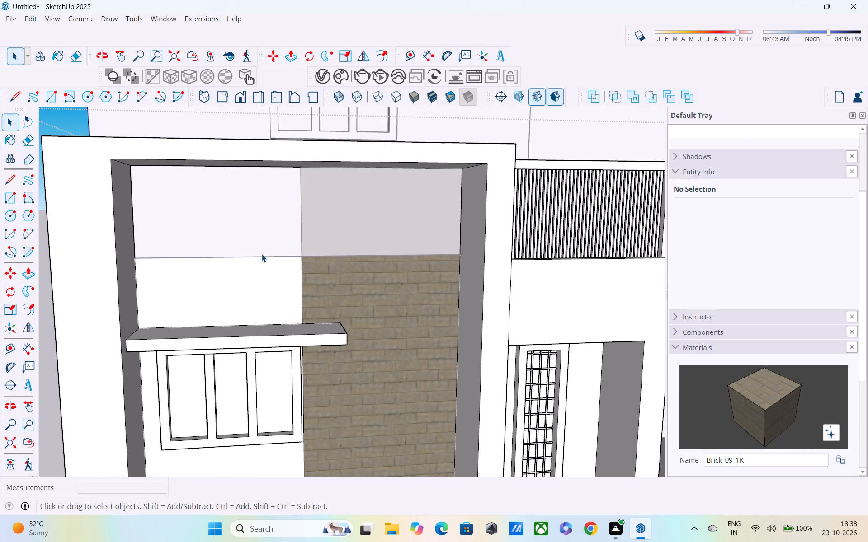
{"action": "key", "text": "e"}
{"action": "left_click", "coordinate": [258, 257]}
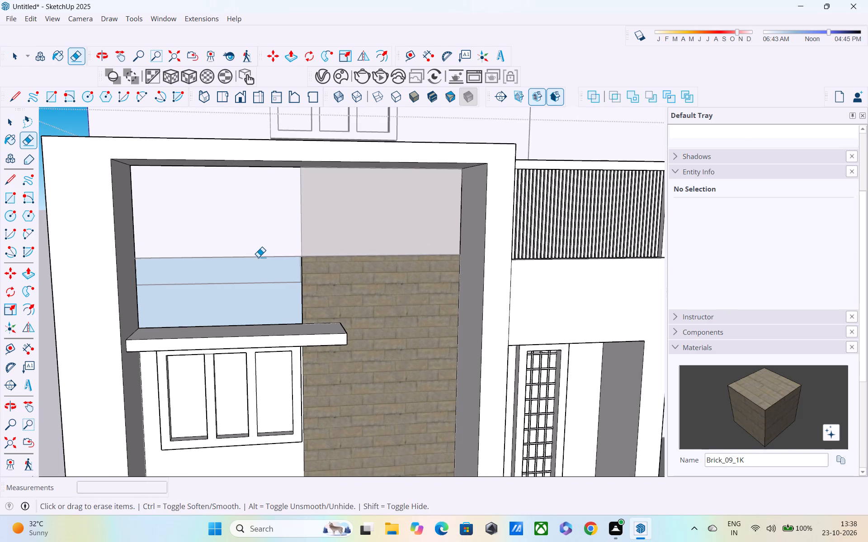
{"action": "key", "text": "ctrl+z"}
Leave the lower wall's group.
{"action": "scroll", "coordinate": [259, 265], "scroll_direction": "down", "scroll_amount": 4}
{"action": "key", "text": "space"}
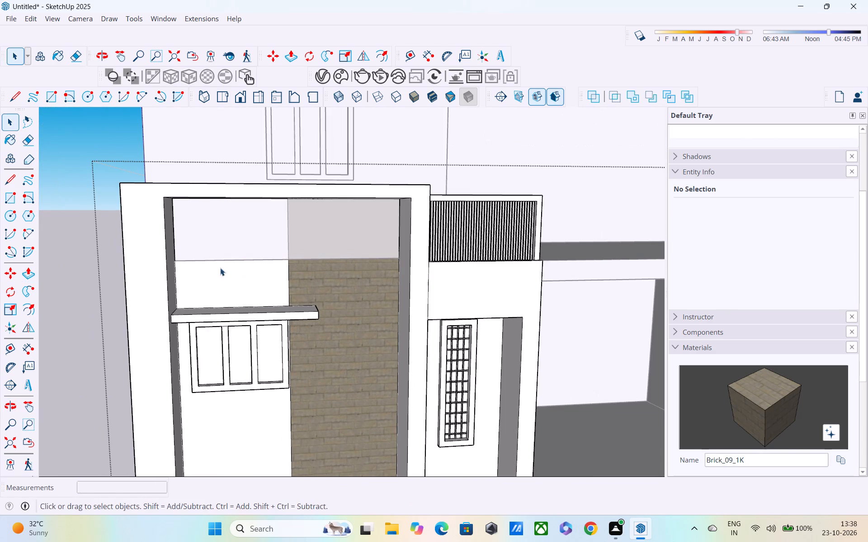
{"action": "left_click", "coordinate": [95, 122]}
Examine the seam between the raised lower wall and the upper wall, across the plain wall and brick strip.
{"action": "scroll", "coordinate": [225, 268], "scroll_direction": "down", "scroll_amount": 1}
{"action": "middle_click_drag", "start_coordinate": [235, 275], "coordinate": [247, 235]}
{"action": "scroll", "coordinate": [332, 243], "scroll_direction": "up", "scroll_amount": 4}
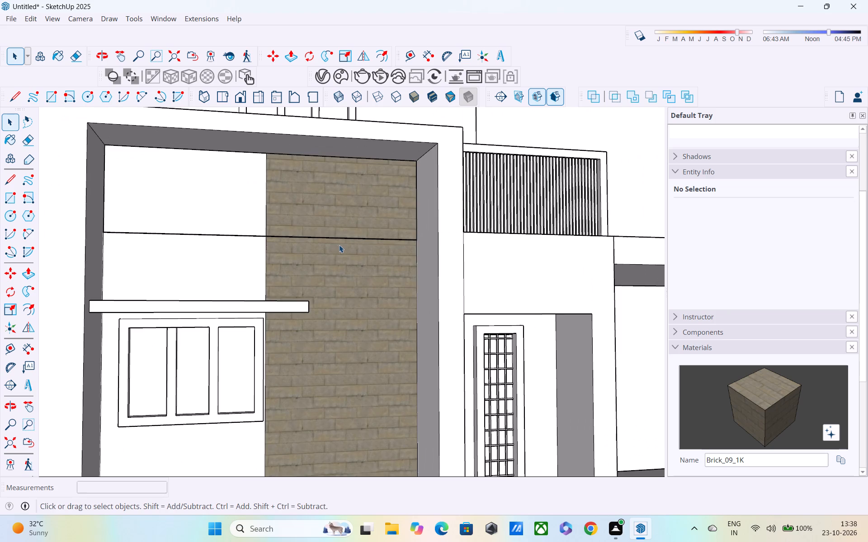
{"action": "scroll", "coordinate": [339, 245], "scroll_direction": "up", "scroll_amount": 6}
{"action": "middle_click_drag", "start_coordinate": [347, 242], "coordinate": [219, 334]}
{"action": "scroll", "coordinate": [233, 247], "scroll_direction": "up", "scroll_amount": 7}
{"action": "middle_click_drag", "start_coordinate": [238, 228], "coordinate": [257, 228]}
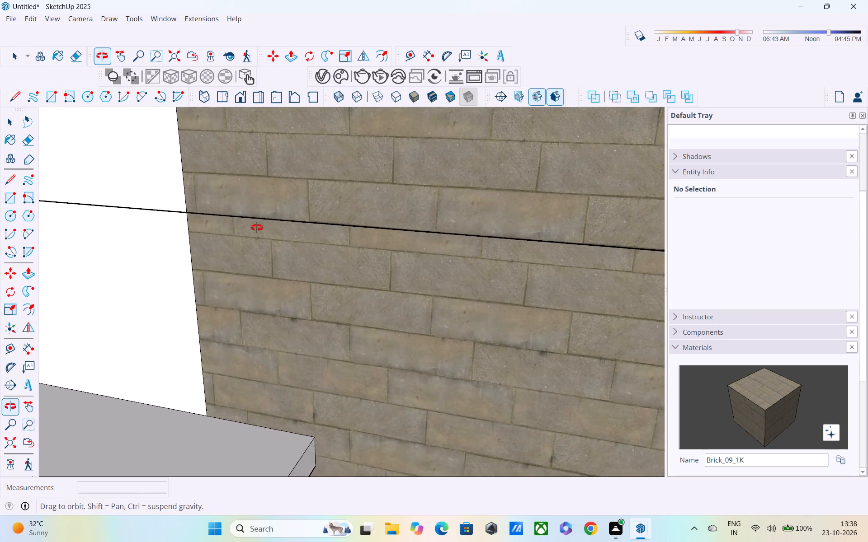
{"action": "middle_click_drag", "start_coordinate": [257, 228], "coordinate": [429, 224]}
{"action": "scroll", "coordinate": [429, 224], "scroll_direction": "down", "scroll_amount": 4}
{"action": "middle_click_drag", "start_coordinate": [429, 224], "coordinate": [474, 239], "text": "shift"}
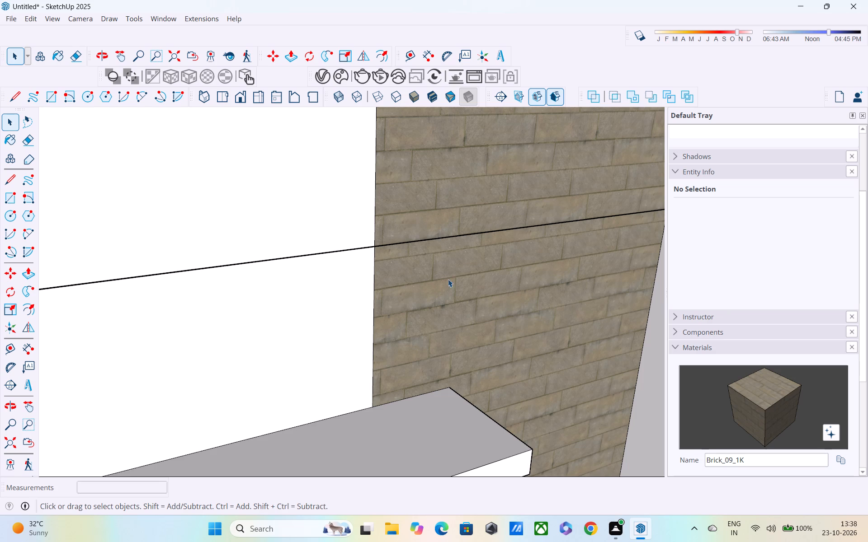
{"action": "scroll", "coordinate": [437, 279], "scroll_direction": "down", "scroll_amount": 1}
{"action": "middle_click_drag", "start_coordinate": [427, 296], "coordinate": [535, 381]}
{"action": "scroll", "coordinate": [349, 334], "scroll_direction": "down", "scroll_amount": 1}
{"action": "middle_click_drag", "start_coordinate": [347, 356], "coordinate": [302, 226]}
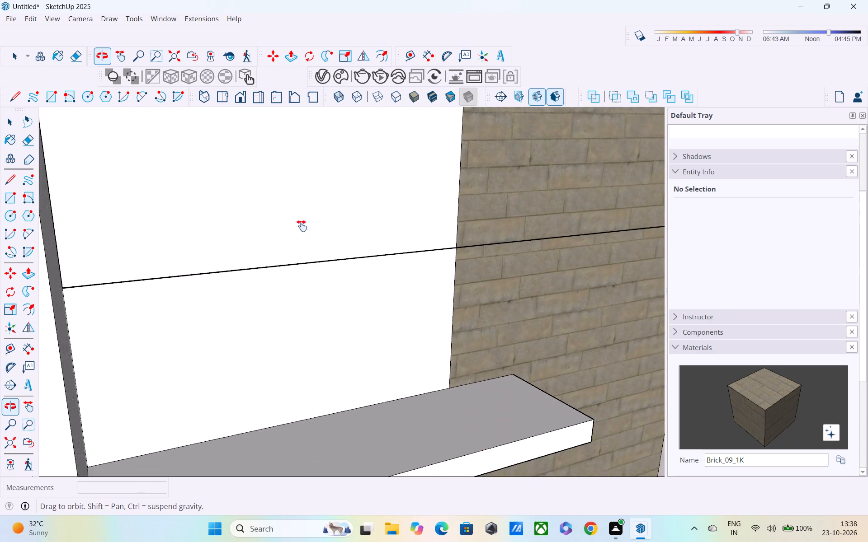
{"action": "middle_click_drag", "start_coordinate": [302, 226], "coordinate": [239, 230]}
{"action": "scroll", "coordinate": [227, 275], "scroll_direction": "down", "scroll_amount": 4}
{"action": "middle_click_drag", "start_coordinate": [257, 287], "coordinate": [123, 261]}
{"action": "scroll", "coordinate": [249, 258], "scroll_direction": "down", "scroll_amount": 5}
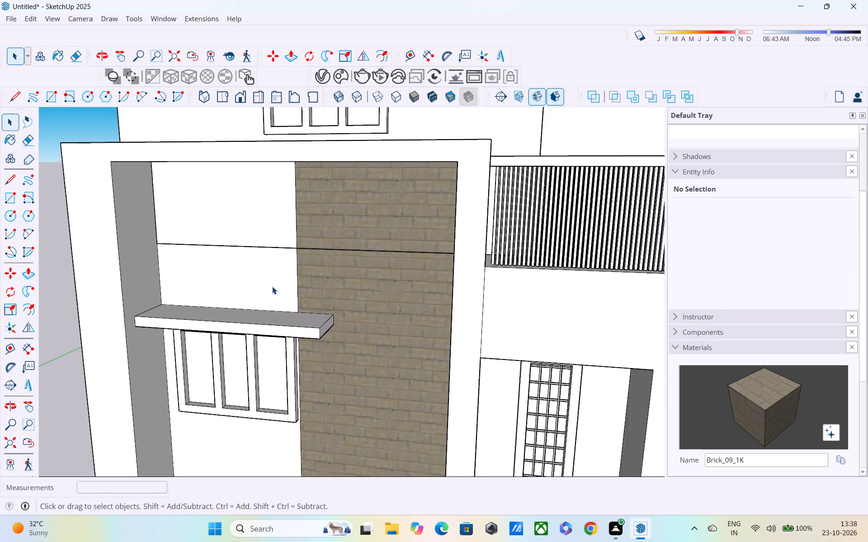
{"action": "middle_click_drag", "start_coordinate": [274, 287], "coordinate": [369, 201]}
{"action": "scroll", "coordinate": [369, 201], "scroll_direction": "up", "scroll_amount": 1}
{"action": "scroll", "coordinate": [370, 209], "scroll_direction": "down", "scroll_amount": 4}
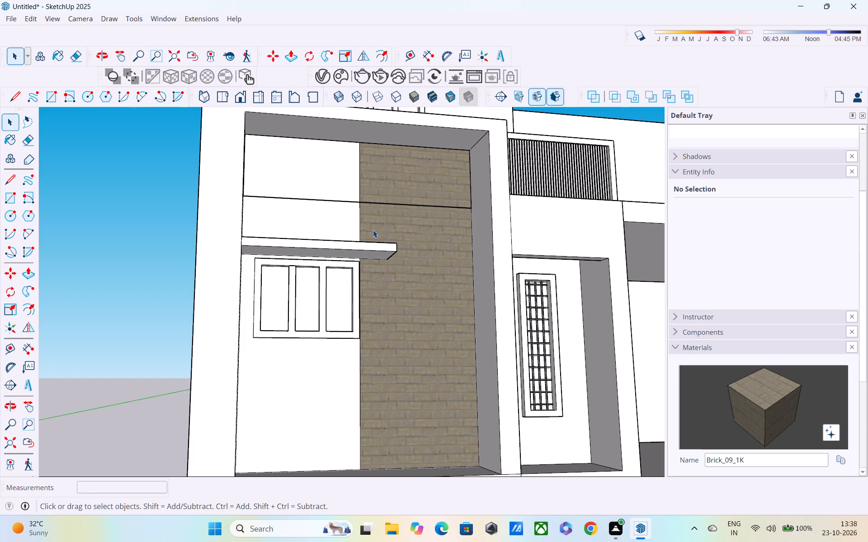
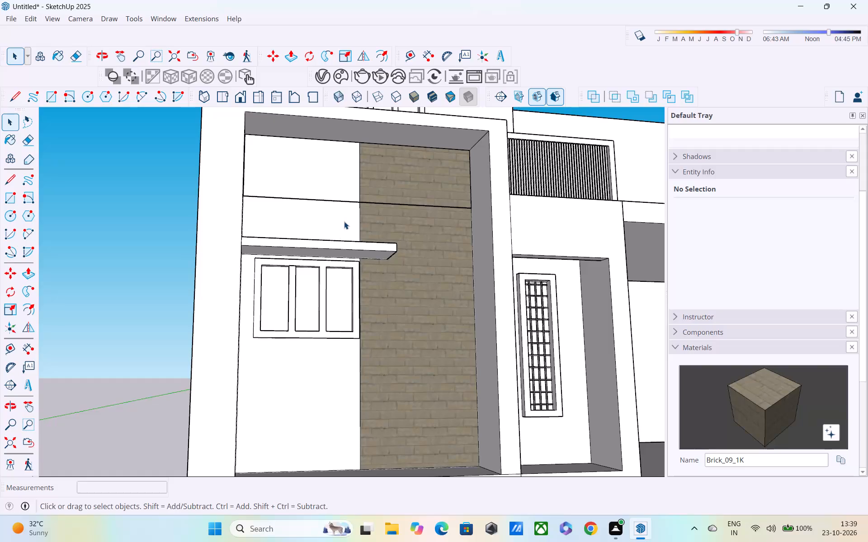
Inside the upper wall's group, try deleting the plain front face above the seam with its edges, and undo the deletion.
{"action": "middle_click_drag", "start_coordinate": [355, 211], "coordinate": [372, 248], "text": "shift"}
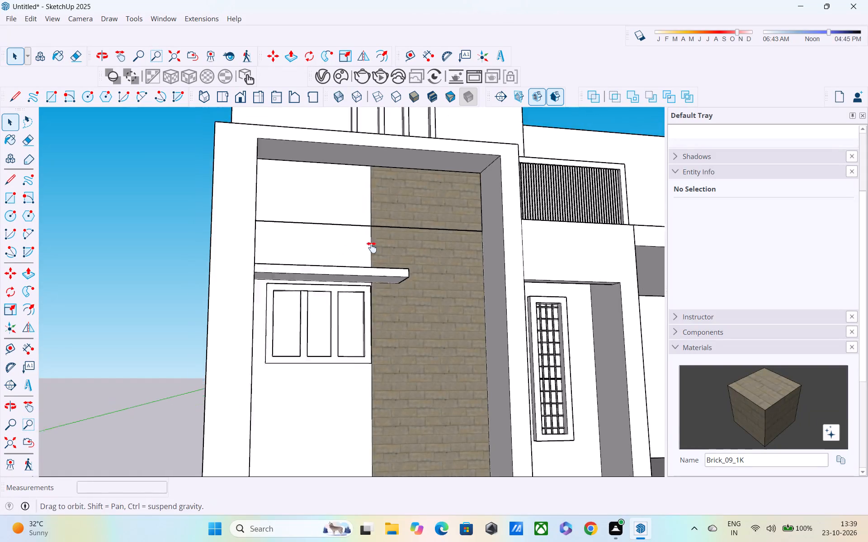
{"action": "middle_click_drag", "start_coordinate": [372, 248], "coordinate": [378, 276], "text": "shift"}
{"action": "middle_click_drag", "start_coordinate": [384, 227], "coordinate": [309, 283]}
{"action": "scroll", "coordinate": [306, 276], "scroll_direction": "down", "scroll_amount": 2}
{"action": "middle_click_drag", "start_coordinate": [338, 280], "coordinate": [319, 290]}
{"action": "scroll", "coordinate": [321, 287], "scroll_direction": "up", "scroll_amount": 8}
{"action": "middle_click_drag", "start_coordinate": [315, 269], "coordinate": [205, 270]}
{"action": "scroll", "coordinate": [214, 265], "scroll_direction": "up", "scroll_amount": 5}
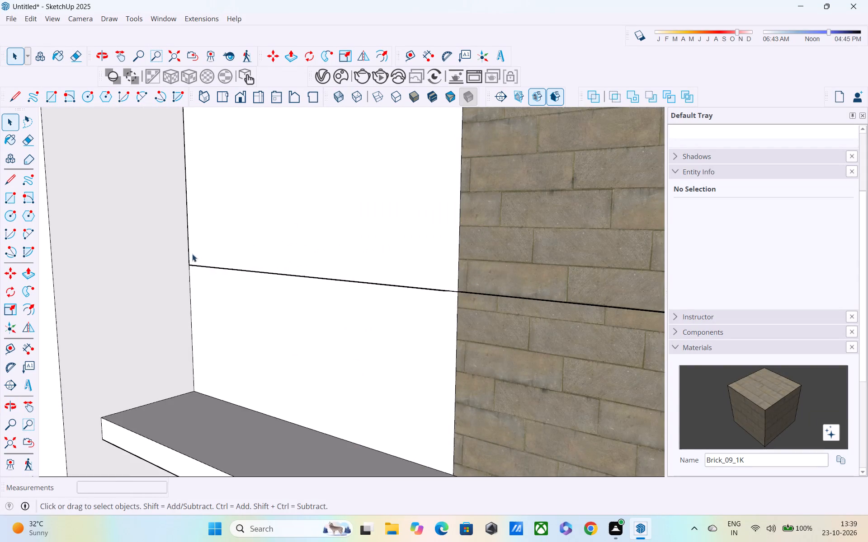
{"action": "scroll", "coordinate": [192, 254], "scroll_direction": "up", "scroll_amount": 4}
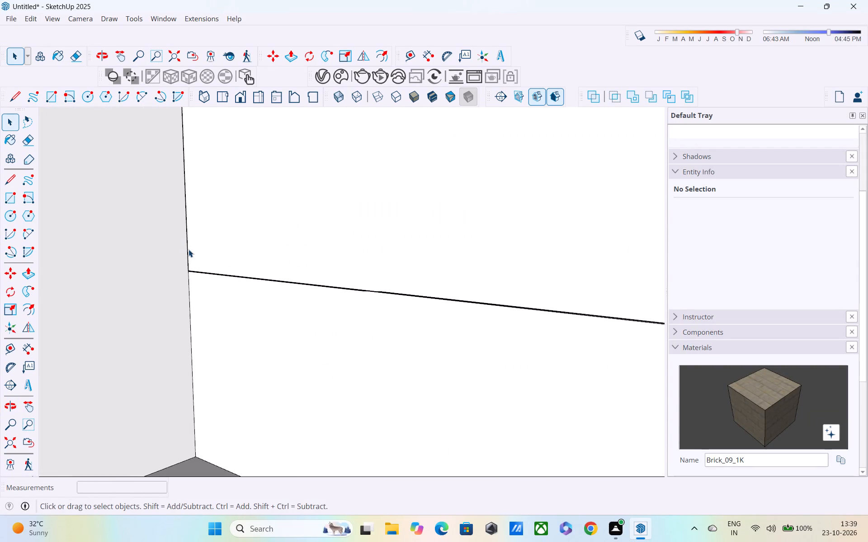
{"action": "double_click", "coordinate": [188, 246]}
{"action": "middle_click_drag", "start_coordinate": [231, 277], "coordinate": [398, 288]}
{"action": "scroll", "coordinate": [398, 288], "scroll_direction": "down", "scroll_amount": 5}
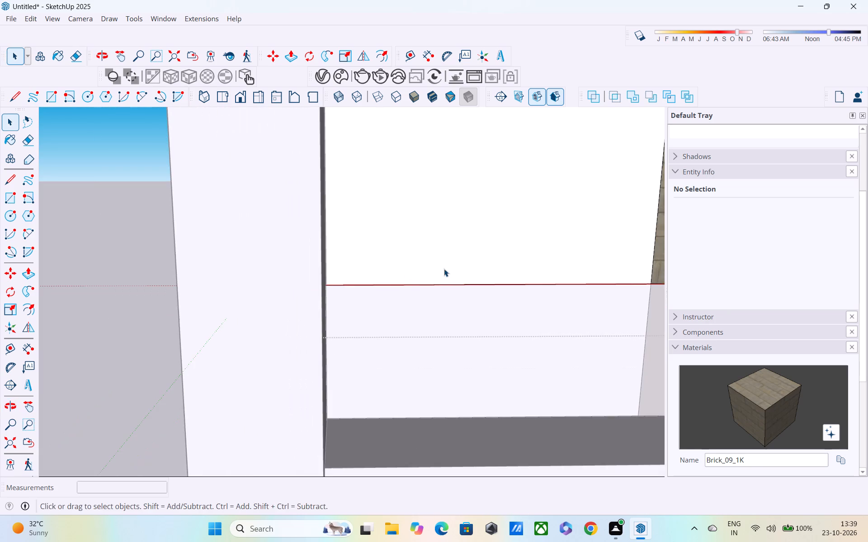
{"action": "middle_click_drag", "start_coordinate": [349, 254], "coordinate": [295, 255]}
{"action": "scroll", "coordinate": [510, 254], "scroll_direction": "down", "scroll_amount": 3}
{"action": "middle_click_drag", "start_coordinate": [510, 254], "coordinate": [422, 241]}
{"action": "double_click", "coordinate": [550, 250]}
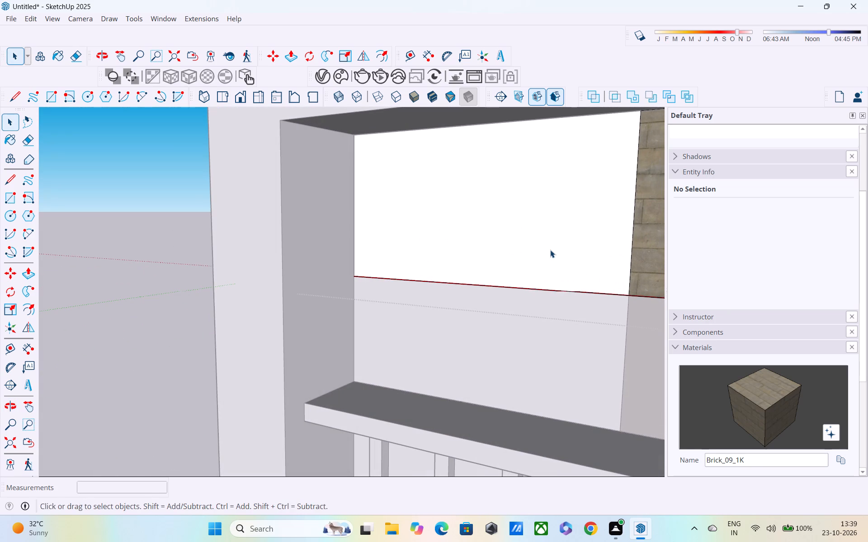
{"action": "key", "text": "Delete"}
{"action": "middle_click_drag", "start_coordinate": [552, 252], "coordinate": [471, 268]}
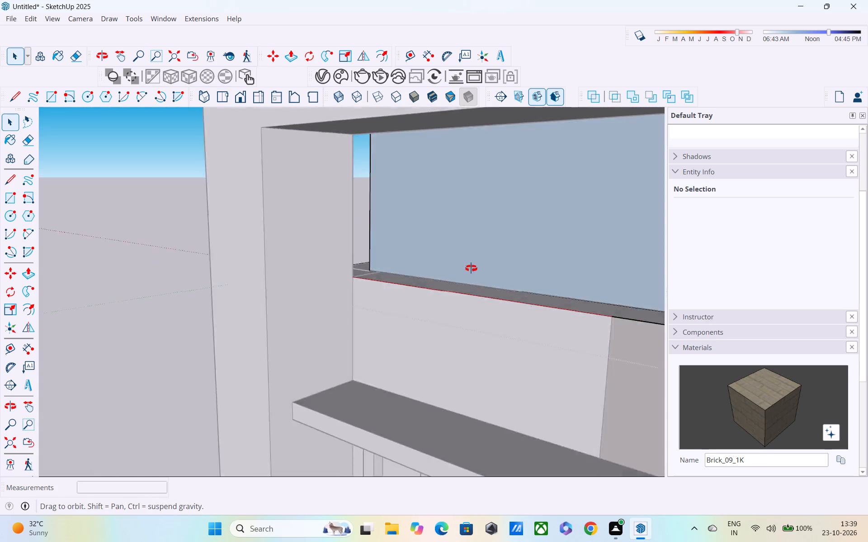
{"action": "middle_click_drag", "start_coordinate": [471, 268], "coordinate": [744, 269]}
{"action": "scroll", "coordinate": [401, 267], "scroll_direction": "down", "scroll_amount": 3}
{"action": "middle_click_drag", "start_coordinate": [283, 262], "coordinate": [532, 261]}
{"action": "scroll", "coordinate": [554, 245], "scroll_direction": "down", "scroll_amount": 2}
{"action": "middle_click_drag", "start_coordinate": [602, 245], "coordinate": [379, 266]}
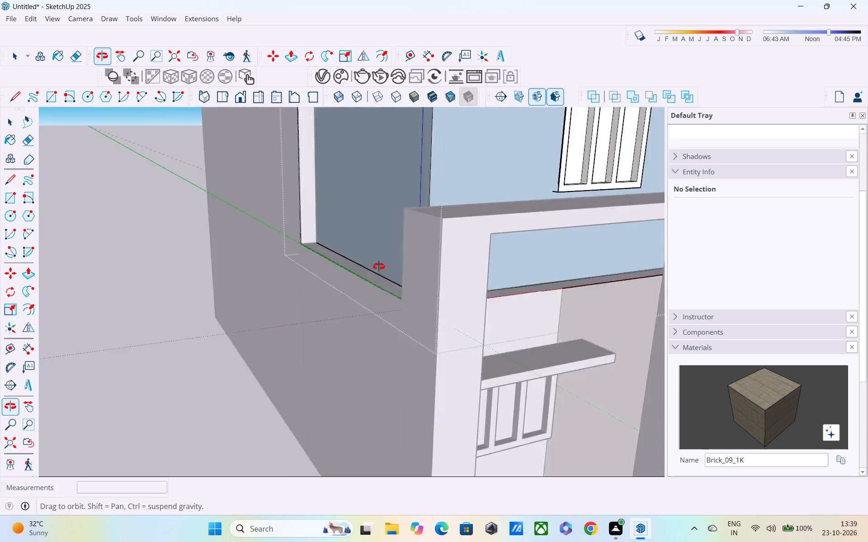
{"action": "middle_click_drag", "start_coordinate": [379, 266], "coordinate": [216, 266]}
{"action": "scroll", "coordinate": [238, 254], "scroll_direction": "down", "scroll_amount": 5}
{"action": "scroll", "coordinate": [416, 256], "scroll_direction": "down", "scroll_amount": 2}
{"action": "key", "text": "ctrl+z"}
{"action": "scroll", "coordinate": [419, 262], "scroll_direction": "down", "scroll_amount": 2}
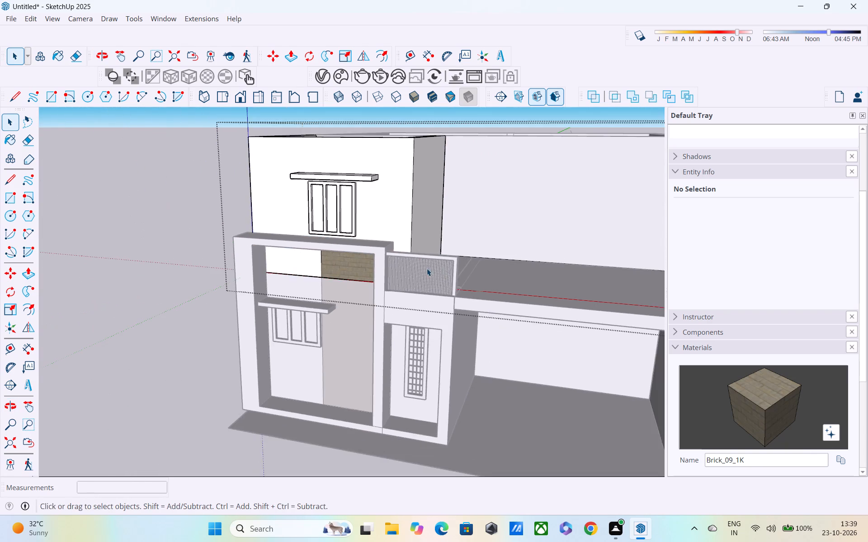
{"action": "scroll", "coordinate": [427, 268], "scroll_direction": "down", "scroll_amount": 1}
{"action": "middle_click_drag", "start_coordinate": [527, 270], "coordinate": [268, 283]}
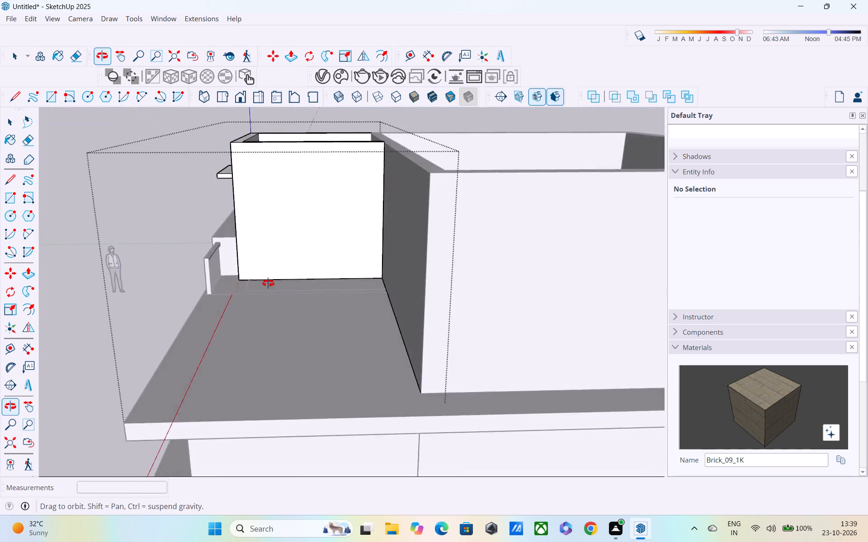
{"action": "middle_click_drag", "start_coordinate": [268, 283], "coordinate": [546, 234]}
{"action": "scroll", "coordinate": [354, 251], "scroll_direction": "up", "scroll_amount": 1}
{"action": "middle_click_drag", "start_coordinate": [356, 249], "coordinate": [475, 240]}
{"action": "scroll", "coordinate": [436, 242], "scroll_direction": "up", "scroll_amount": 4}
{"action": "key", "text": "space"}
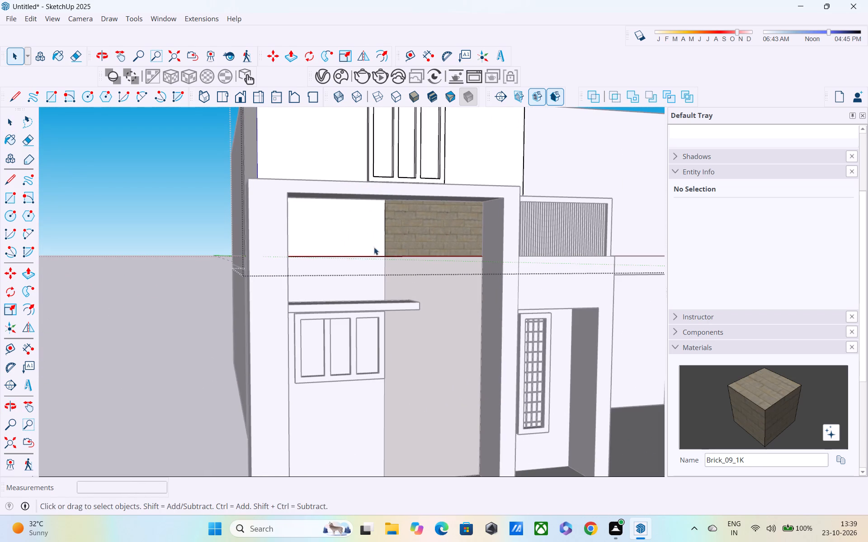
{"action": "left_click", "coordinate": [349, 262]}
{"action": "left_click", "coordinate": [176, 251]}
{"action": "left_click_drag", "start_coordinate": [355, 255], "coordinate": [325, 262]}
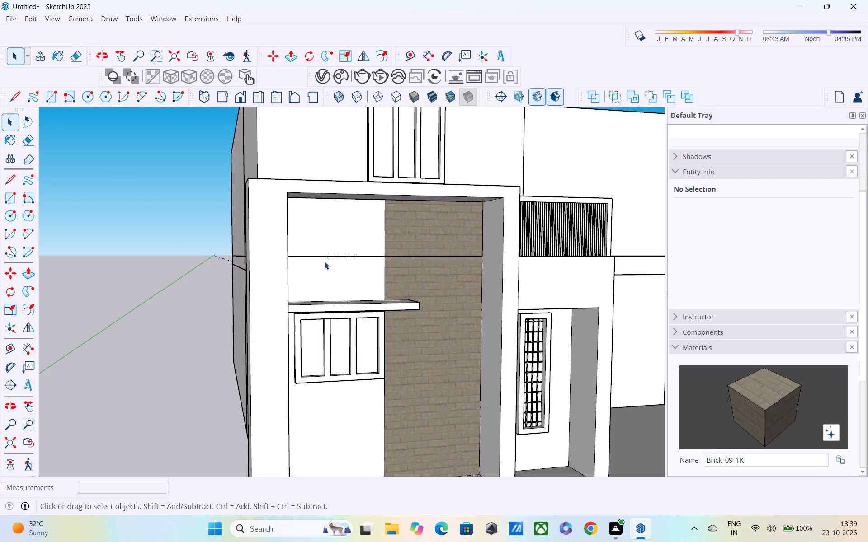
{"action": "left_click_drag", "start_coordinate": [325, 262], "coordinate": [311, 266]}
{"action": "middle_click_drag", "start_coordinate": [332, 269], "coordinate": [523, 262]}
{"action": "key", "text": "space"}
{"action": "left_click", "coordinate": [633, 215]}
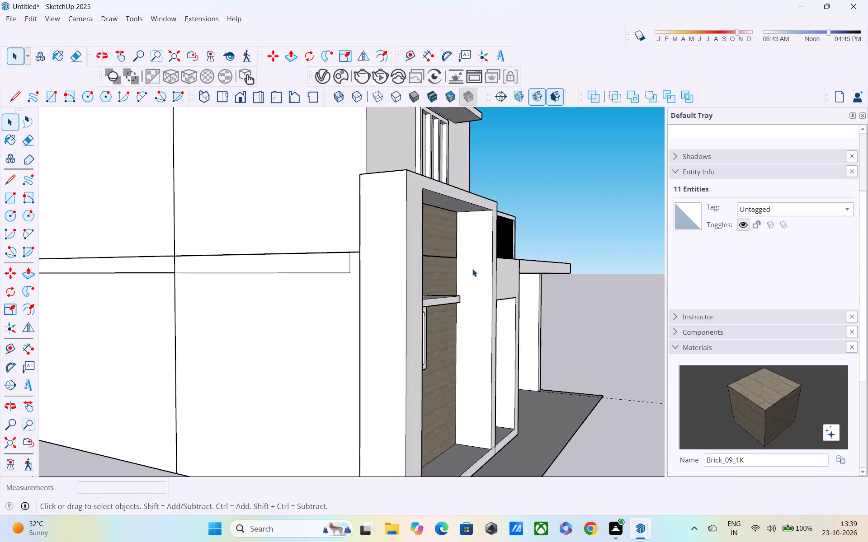
Examine the seam between the lower and upper walls across the plain wall and brick strip.
{"action": "middle_click_drag", "start_coordinate": [472, 269], "coordinate": [128, 294]}
{"action": "scroll", "coordinate": [140, 283], "scroll_direction": "up", "scroll_amount": 3}
{"action": "middle_click_drag", "start_coordinate": [174, 277], "coordinate": [263, 239]}
{"action": "scroll", "coordinate": [255, 248], "scroll_direction": "down", "scroll_amount": 4}
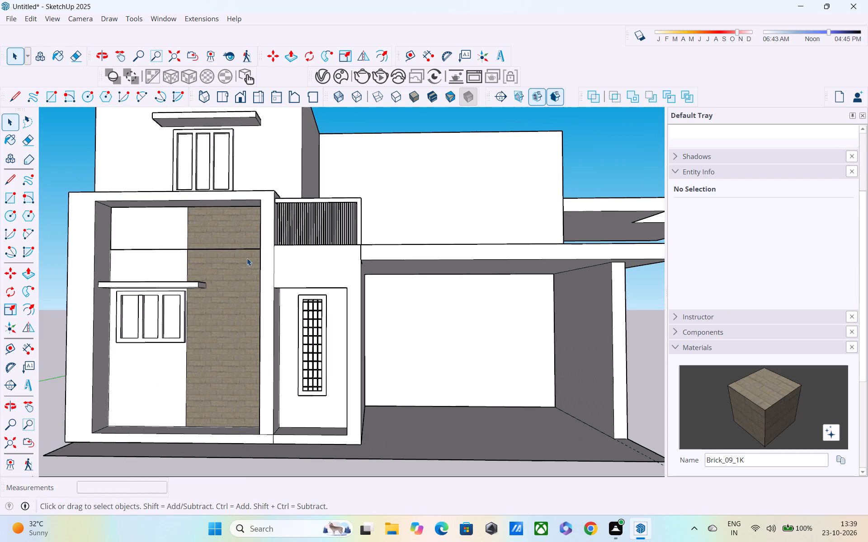
{"action": "middle_click_drag", "start_coordinate": [241, 295], "coordinate": [242, 319]}
{"action": "scroll", "coordinate": [179, 271], "scroll_direction": "up", "scroll_amount": 7}
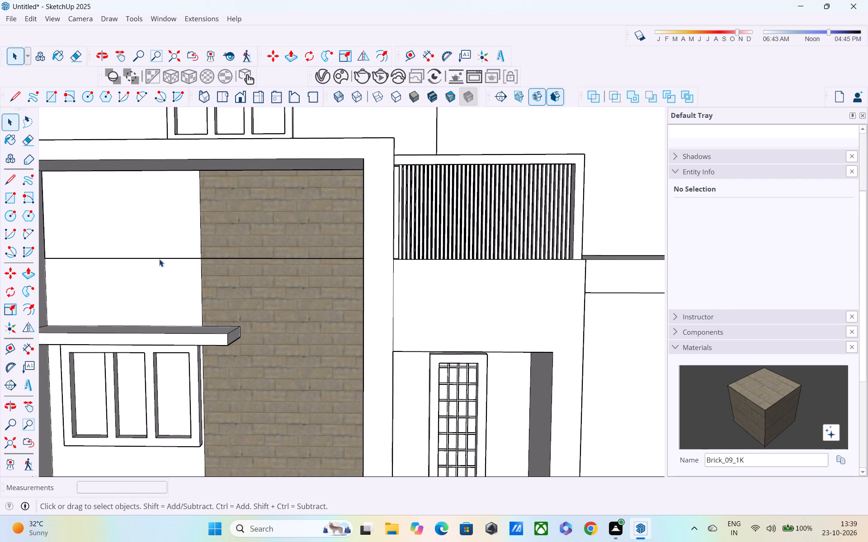
{"action": "middle_click_drag", "start_coordinate": [159, 259], "coordinate": [225, 260]}
{"action": "scroll", "coordinate": [225, 264], "scroll_direction": "up", "scroll_amount": 1}
{"action": "scroll", "coordinate": [224, 264], "scroll_direction": "down", "scroll_amount": 4}
{"action": "middle_click_drag", "start_coordinate": [226, 267], "coordinate": [195, 286], "text": "shift"}
{"action": "middle_click_drag", "start_coordinate": [77, 292], "coordinate": [257, 292], "text": "shift"}
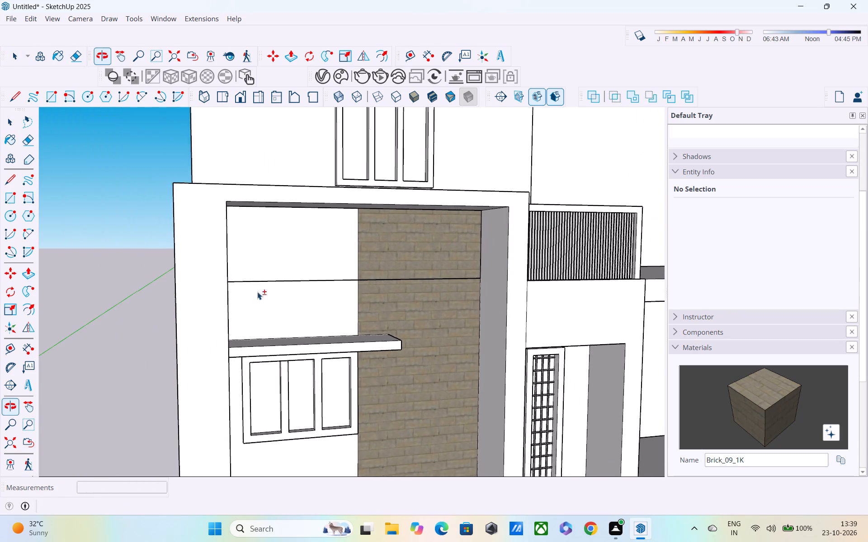
Push/pull the narrow strip face along the seam above the window canopy by 9".
{"action": "scroll", "coordinate": [258, 290], "scroll_direction": "up", "scroll_amount": 4}
{"action": "middle_click_drag", "start_coordinate": [255, 281], "coordinate": [141, 300]}
{"action": "scroll", "coordinate": [233, 279], "scroll_direction": "up", "scroll_amount": 1}
{"action": "scroll", "coordinate": [234, 278], "scroll_direction": "down", "scroll_amount": 1}
{"action": "scroll", "coordinate": [235, 278], "scroll_direction": "up", "scroll_amount": 8}
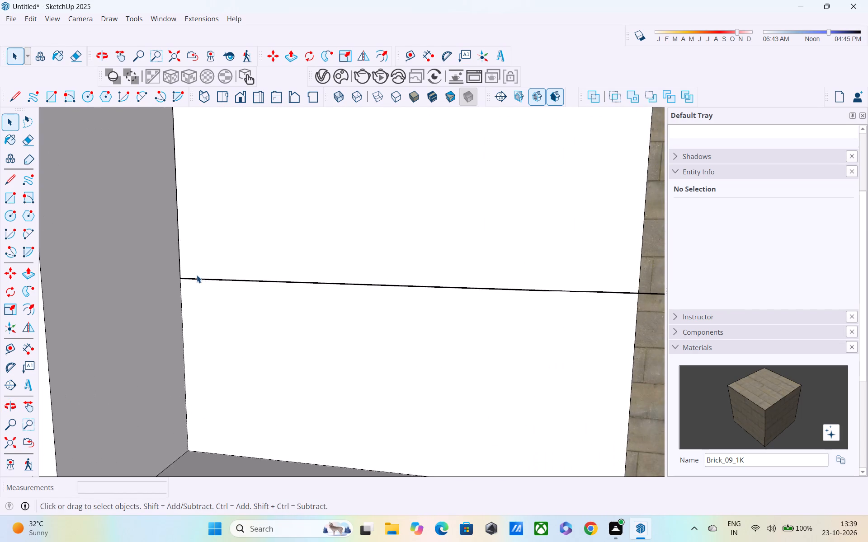
{"action": "scroll", "coordinate": [197, 275], "scroll_direction": "up", "scroll_amount": 13}
{"action": "scroll", "coordinate": [183, 288], "scroll_direction": "up", "scroll_amount": 14}
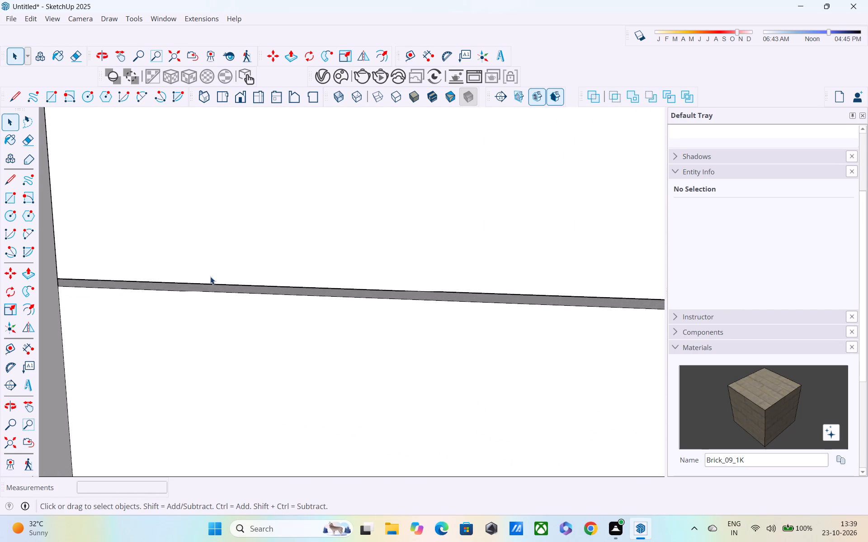
{"action": "scroll", "coordinate": [209, 280], "scroll_direction": "up", "scroll_amount": 1}
{"action": "middle_click_drag", "start_coordinate": [209, 280], "coordinate": [237, 271]}
{"action": "scroll", "coordinate": [237, 271], "scroll_direction": "up", "scroll_amount": 1}
{"action": "scroll", "coordinate": [244, 272], "scroll_direction": "down", "scroll_amount": 1}
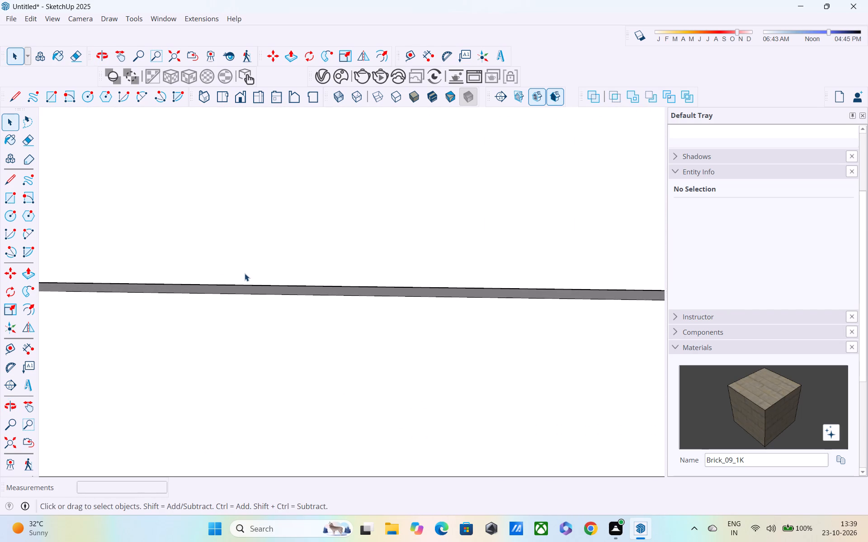
{"action": "key", "text": "p"}
{"action": "scroll", "coordinate": [252, 283], "scroll_direction": "up", "scroll_amount": 4}
{"action": "middle_click_drag", "start_coordinate": [257, 290], "coordinate": [258, 325]}
{"action": "left_click", "coordinate": [264, 303]}
{"action": "right_click", "coordinate": [264, 303]}
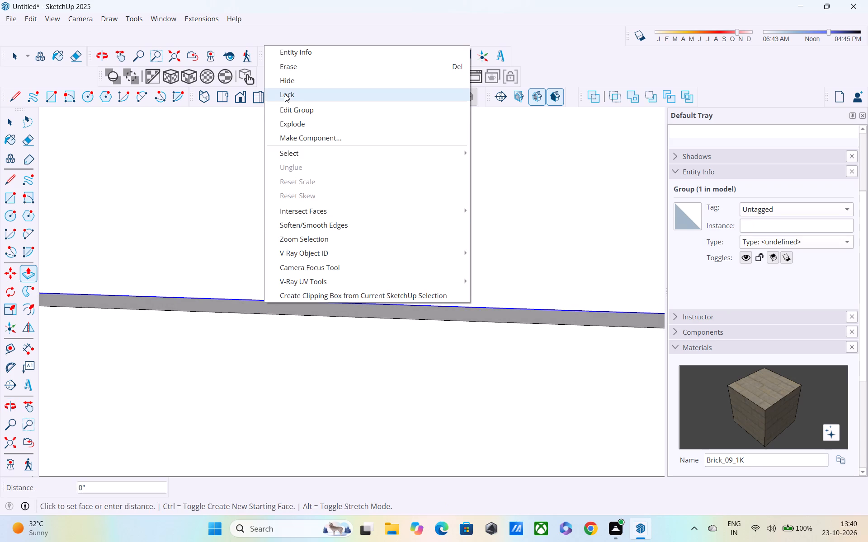
{"action": "left_click_drag", "start_coordinate": [290, 110], "coordinate": [290, 102]}
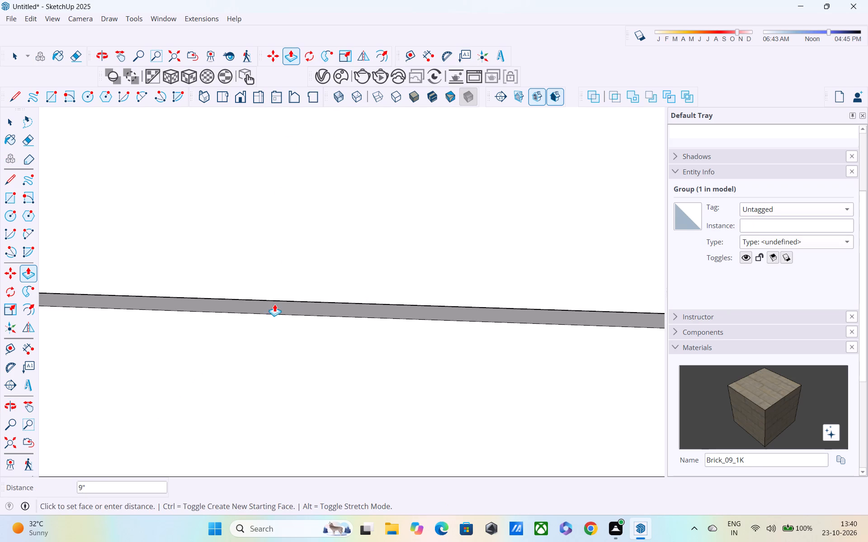
{"action": "left_click", "coordinate": [276, 304]}
{"action": "scroll", "coordinate": [286, 273], "scroll_direction": "down", "scroll_amount": 3}
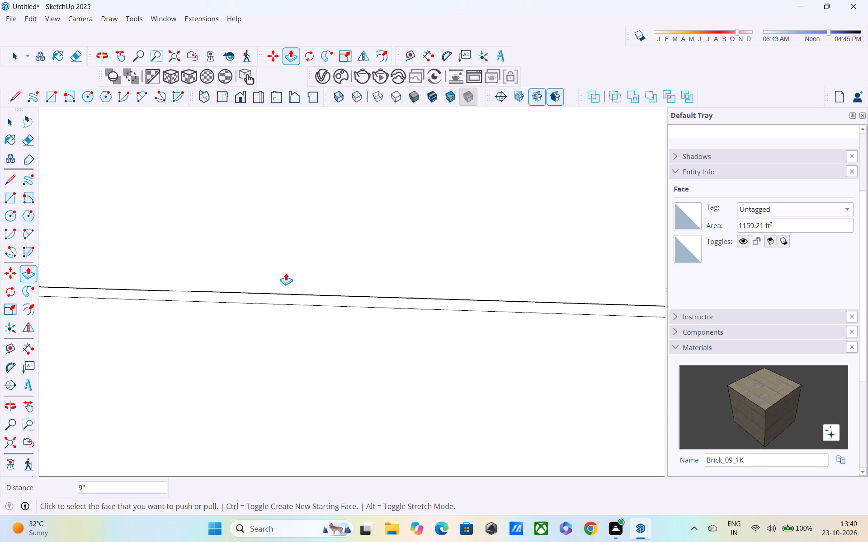
{"action": "scroll", "coordinate": [292, 269], "scroll_direction": "down", "scroll_amount": 4}
Erase the narrow face running along the seam between the lower and upper walls.
{"action": "middle_click_drag", "start_coordinate": [300, 266], "coordinate": [272, 215]}
{"action": "scroll", "coordinate": [272, 215], "scroll_direction": "down", "scroll_amount": 1}
{"action": "scroll", "coordinate": [278, 299], "scroll_direction": "up", "scroll_amount": 3}
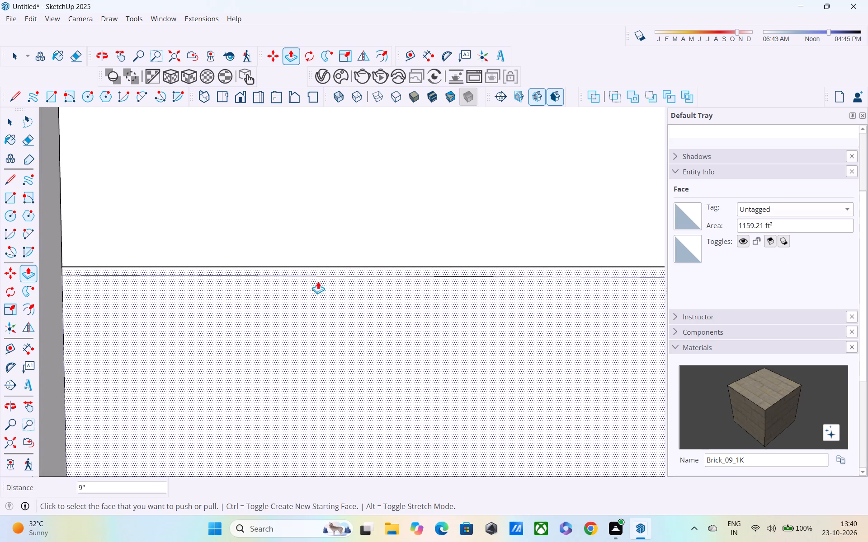
{"action": "middle_click_drag", "start_coordinate": [330, 273], "coordinate": [139, 348]}
{"action": "middle_click_drag", "start_coordinate": [331, 294], "coordinate": [332, 294]}
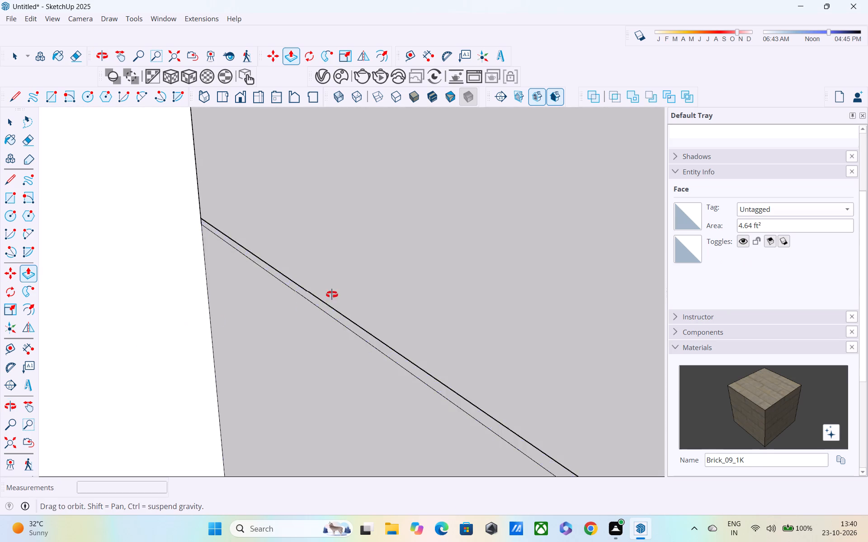
{"action": "middle_click_drag", "start_coordinate": [332, 294], "coordinate": [283, 269]}
{"action": "scroll", "coordinate": [298, 331], "scroll_direction": "up", "scroll_amount": 4}
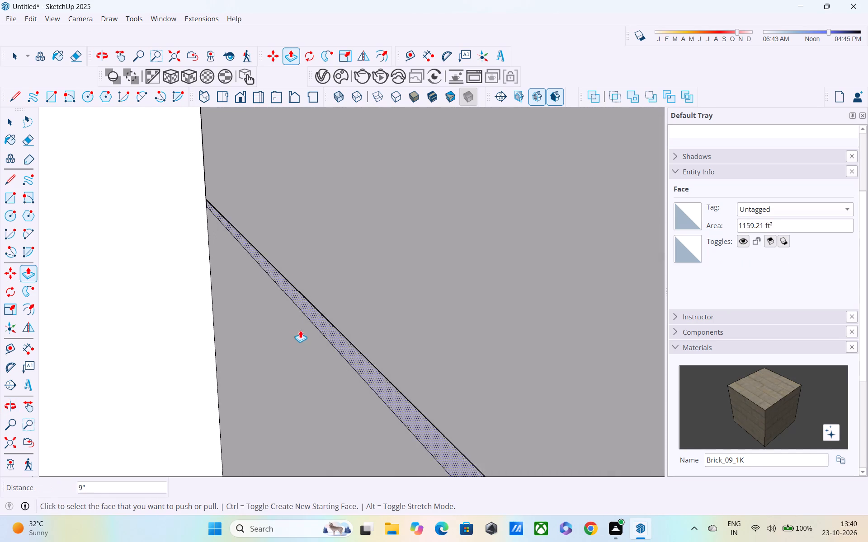
{"action": "scroll", "coordinate": [326, 297], "scroll_direction": "up", "scroll_amount": 14}
{"action": "middle_click_drag", "start_coordinate": [316, 305], "coordinate": [316, 304]}
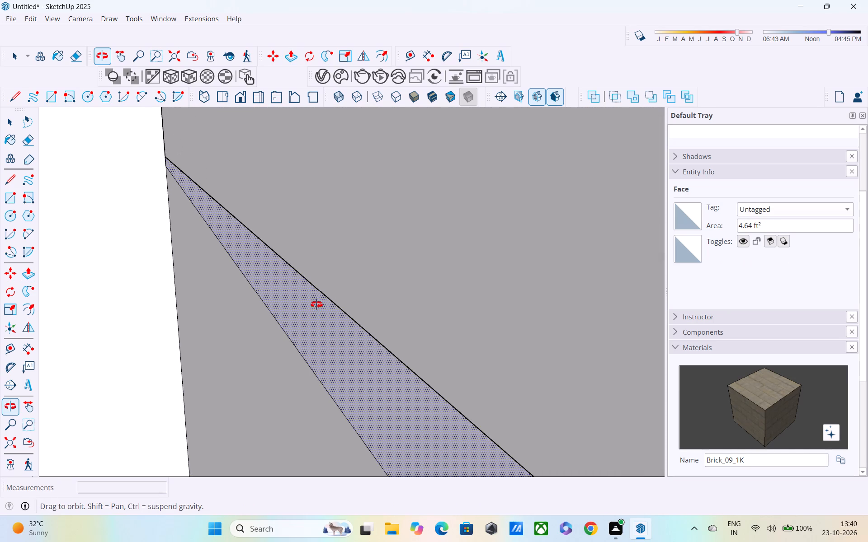
{"action": "middle_click_drag", "start_coordinate": [316, 304], "coordinate": [304, 245]}
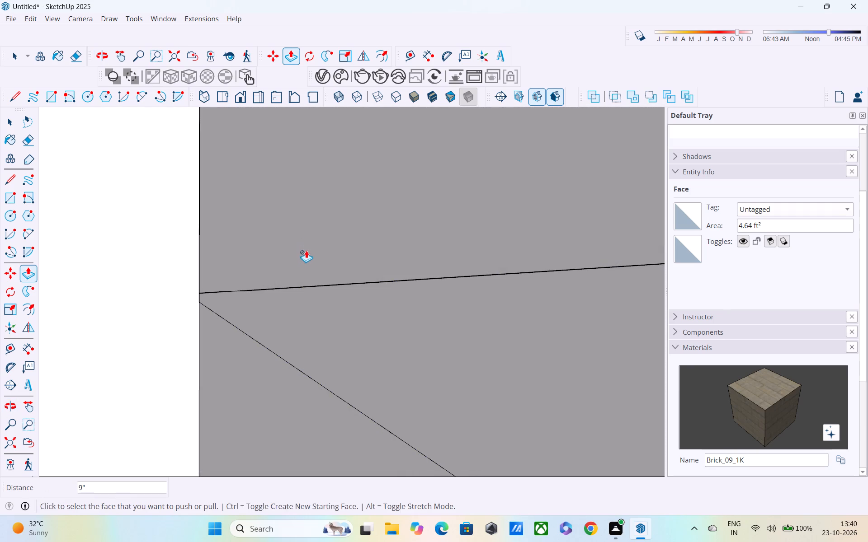
{"action": "key", "text": "space"}
{"action": "left_click", "coordinate": [300, 336]}
{"action": "scroll", "coordinate": [301, 334], "scroll_direction": "down", "scroll_amount": 4}
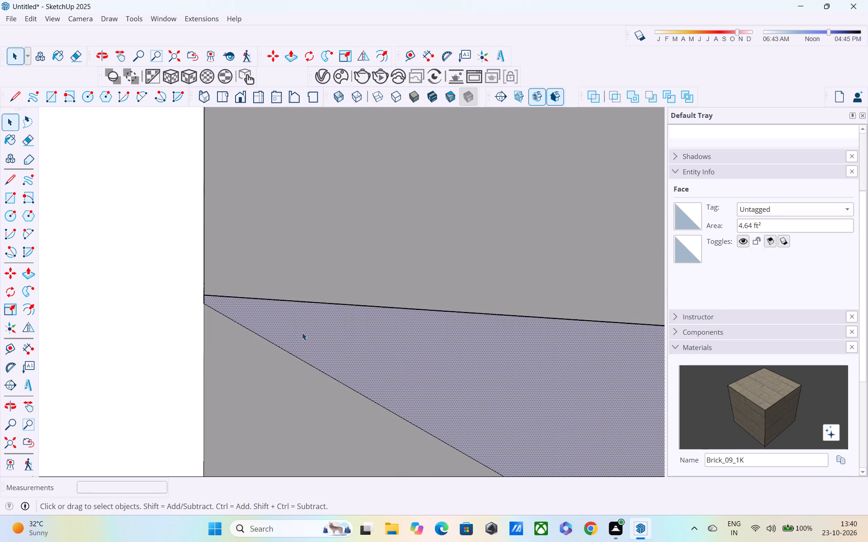
{"action": "scroll", "coordinate": [305, 327], "scroll_direction": "down", "scroll_amount": 3}
{"action": "left_click", "coordinate": [308, 325]}
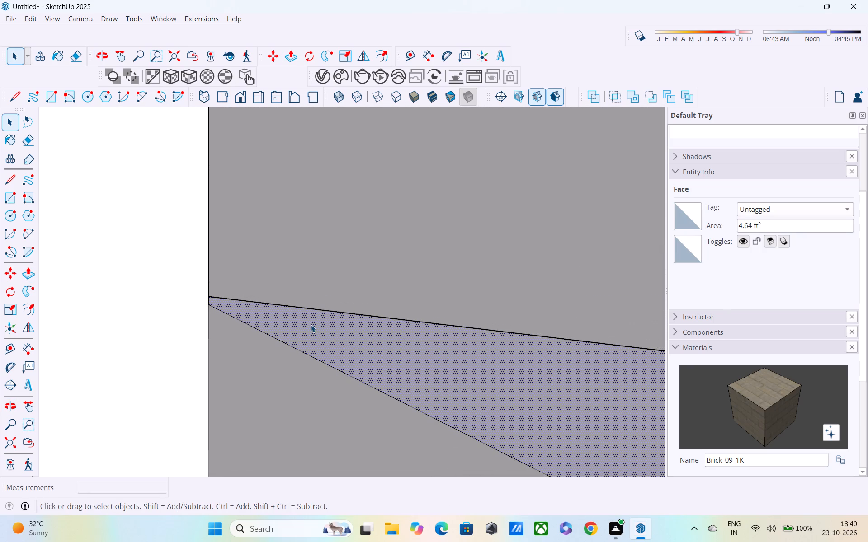
{"action": "right_click", "coordinate": [311, 325]}
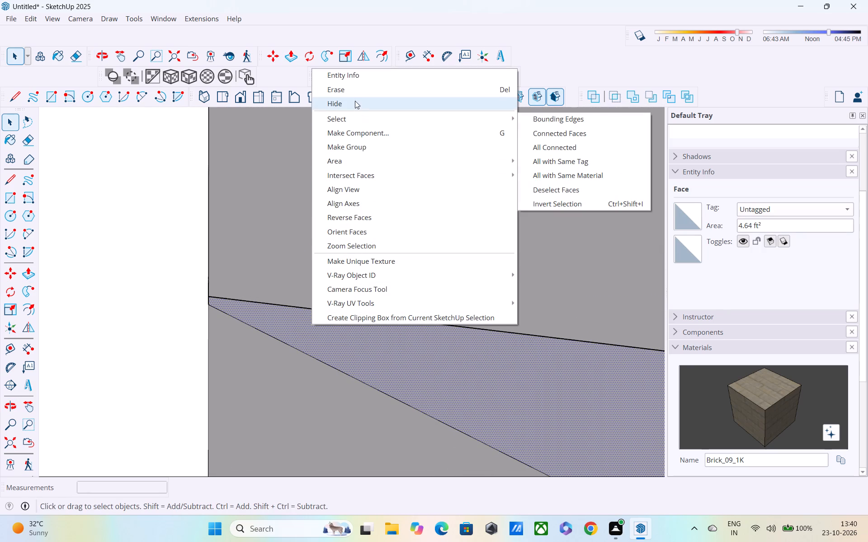
{"action": "left_click", "coordinate": [355, 93]}
Examine the seam where the narrow face was erased, looking at the wall end and the space behind it.
{"action": "middle_click_drag", "start_coordinate": [384, 331], "coordinate": [369, 282]}
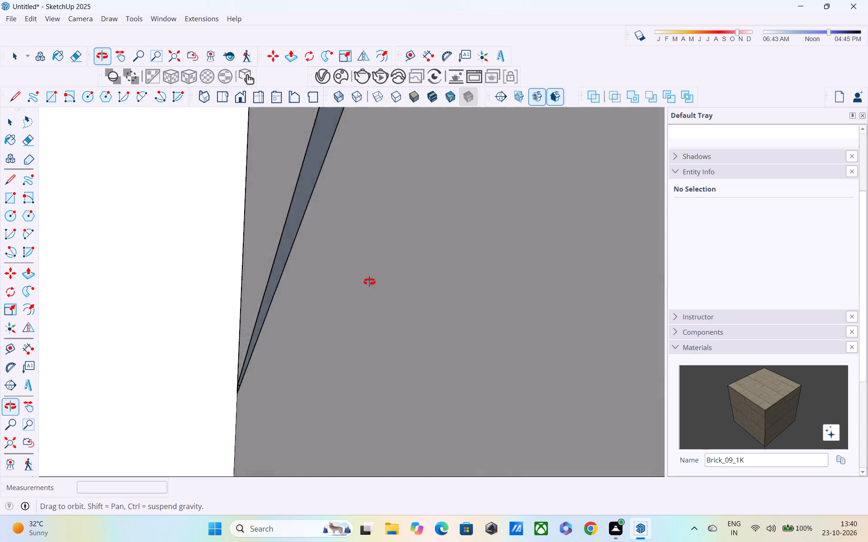
{"action": "middle_click_drag", "start_coordinate": [369, 282], "coordinate": [400, 342]}
{"action": "scroll", "coordinate": [409, 327], "scroll_direction": "down", "scroll_amount": 20}
{"action": "scroll", "coordinate": [409, 327], "scroll_direction": "down", "scroll_amount": 3}
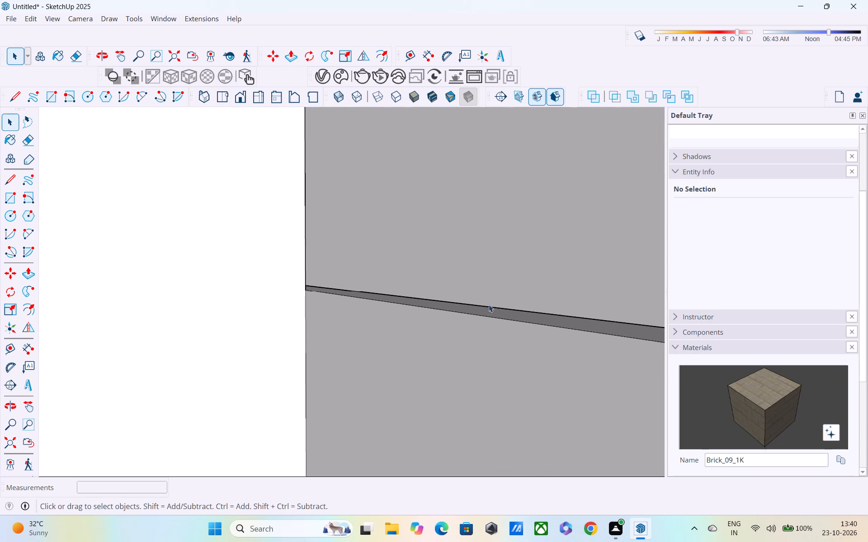
{"action": "middle_click_drag", "start_coordinate": [489, 304], "coordinate": [315, 263]}
{"action": "scroll", "coordinate": [313, 262], "scroll_direction": "down", "scroll_amount": 13}
{"action": "middle_click_drag", "start_coordinate": [484, 277], "coordinate": [447, 315]}
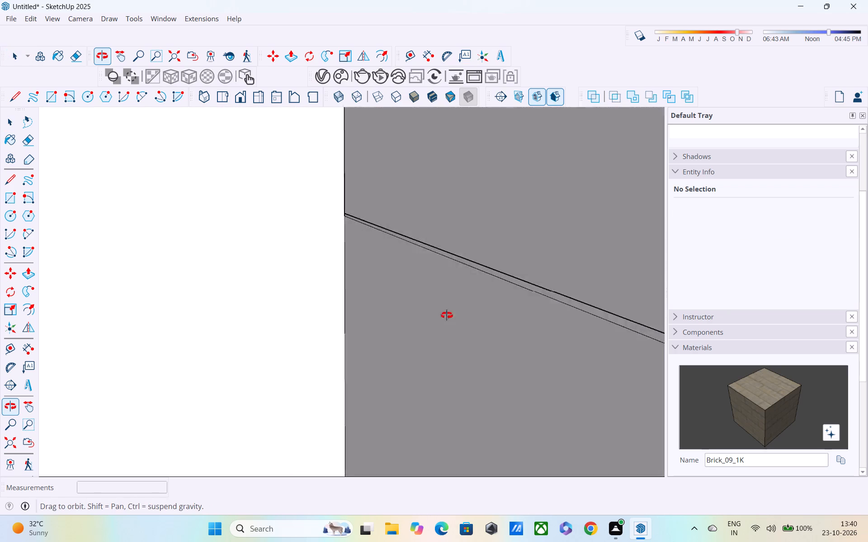
{"action": "middle_click_drag", "start_coordinate": [447, 315], "coordinate": [363, 279]}
{"action": "scroll", "coordinate": [496, 283], "scroll_direction": "up", "scroll_amount": 3}
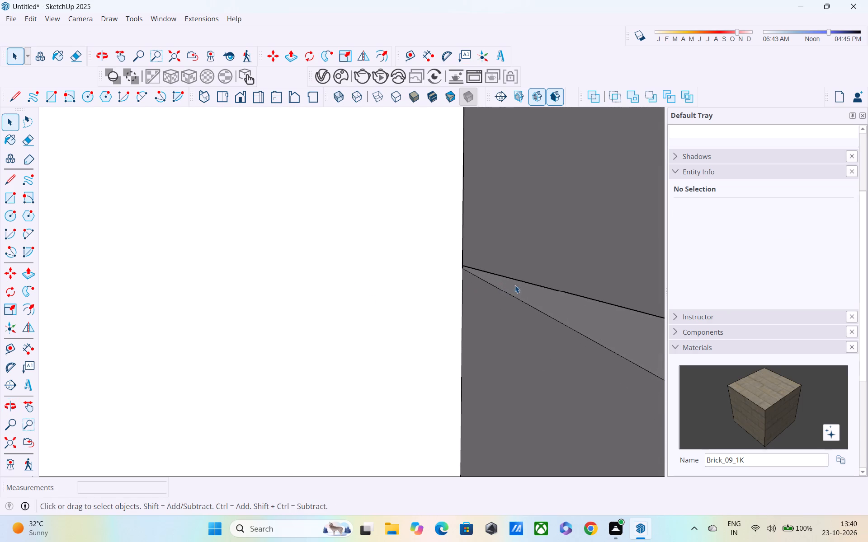
{"action": "scroll", "coordinate": [515, 285], "scroll_direction": "up", "scroll_amount": 6}
{"action": "middle_click_drag", "start_coordinate": [543, 285], "coordinate": [509, 269]}
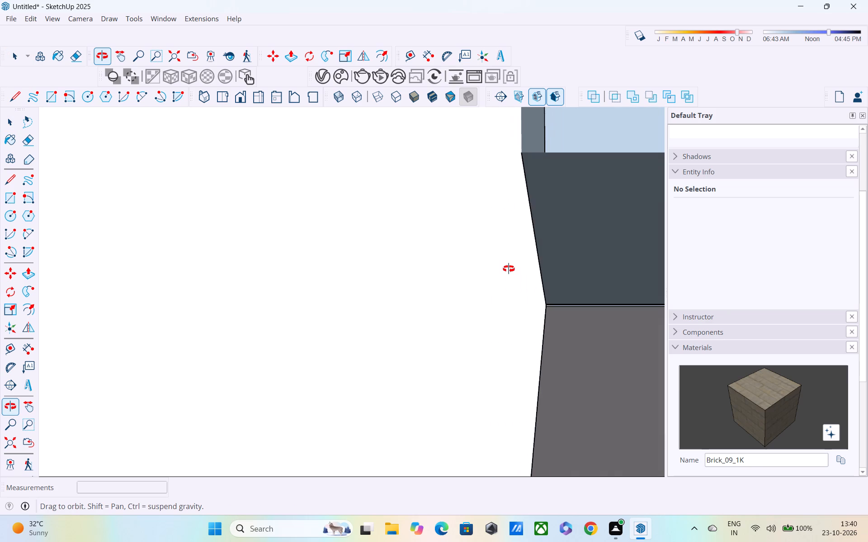
{"action": "middle_click_drag", "start_coordinate": [509, 269], "coordinate": [504, 274]}
{"action": "scroll", "coordinate": [506, 286], "scroll_direction": "down", "scroll_amount": 13}
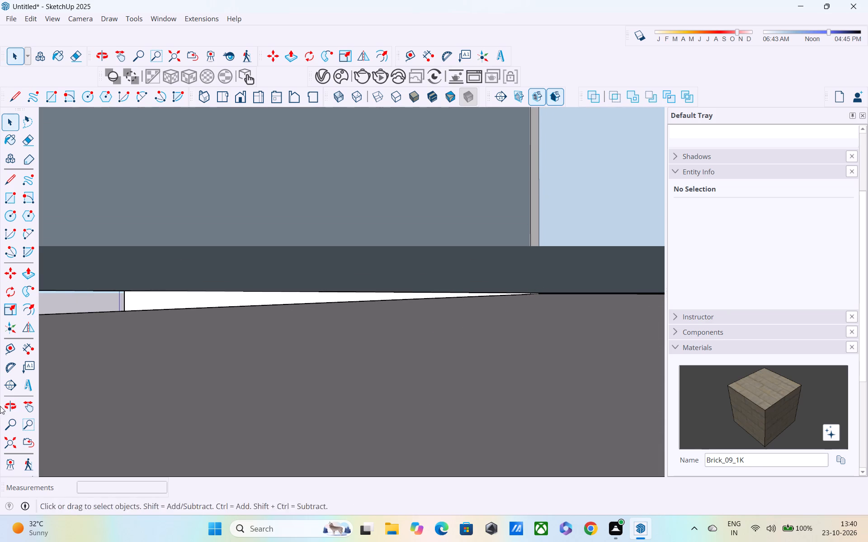
Undo the erasing of the narrow seam face and its push/pull between the lower and upper walls.
{"action": "left_click", "coordinate": [12, 439]}
{"action": "scroll", "coordinate": [136, 410], "scroll_direction": "down", "scroll_amount": 3}
{"action": "middle_click_drag", "start_coordinate": [229, 378], "coordinate": [354, 379]}
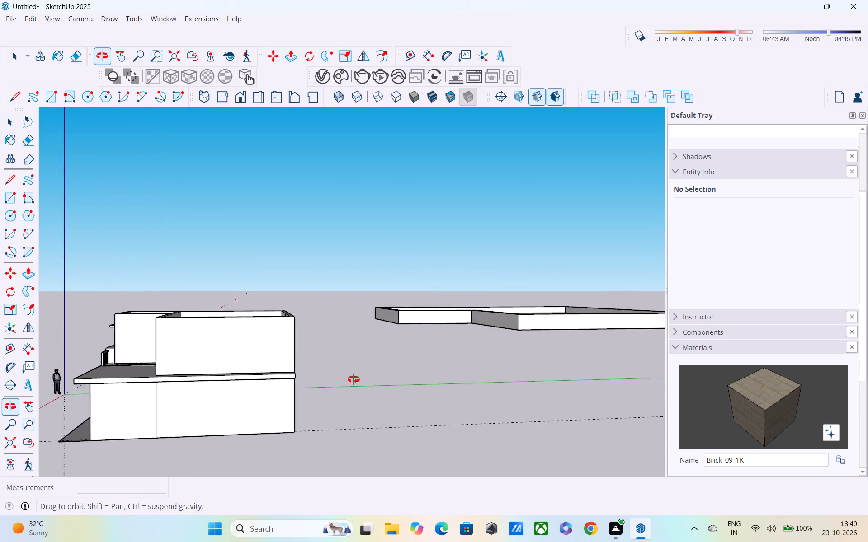
{"action": "middle_click_drag", "start_coordinate": [354, 379], "coordinate": [552, 389]}
{"action": "scroll", "coordinate": [327, 389], "scroll_direction": "up", "scroll_amount": 3}
{"action": "scroll", "coordinate": [214, 400], "scroll_direction": "up", "scroll_amount": 4}
{"action": "scroll", "coordinate": [274, 399], "scroll_direction": "up", "scroll_amount": 1}
{"action": "middle_click_drag", "start_coordinate": [274, 399], "coordinate": [152, 446]}
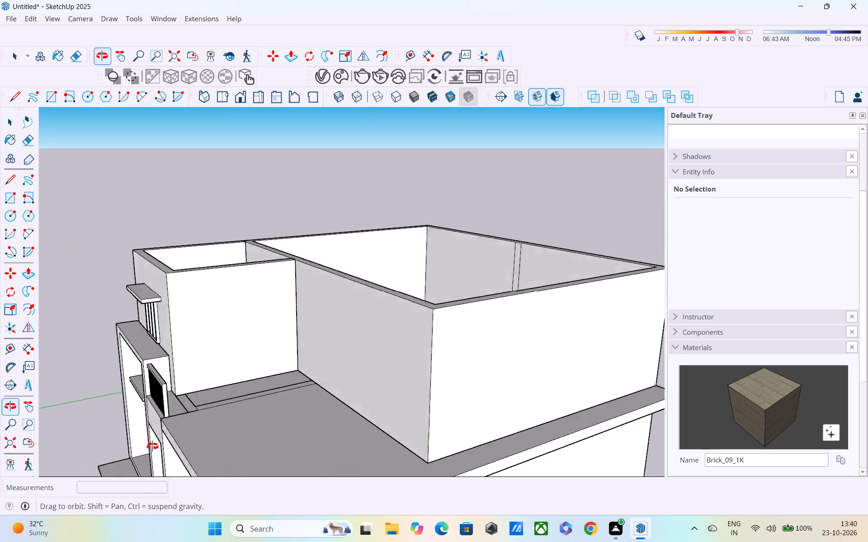
{"action": "middle_click_drag", "start_coordinate": [152, 446], "coordinate": [448, 336]}
{"action": "scroll", "coordinate": [202, 359], "scroll_direction": "up", "scroll_amount": 7}
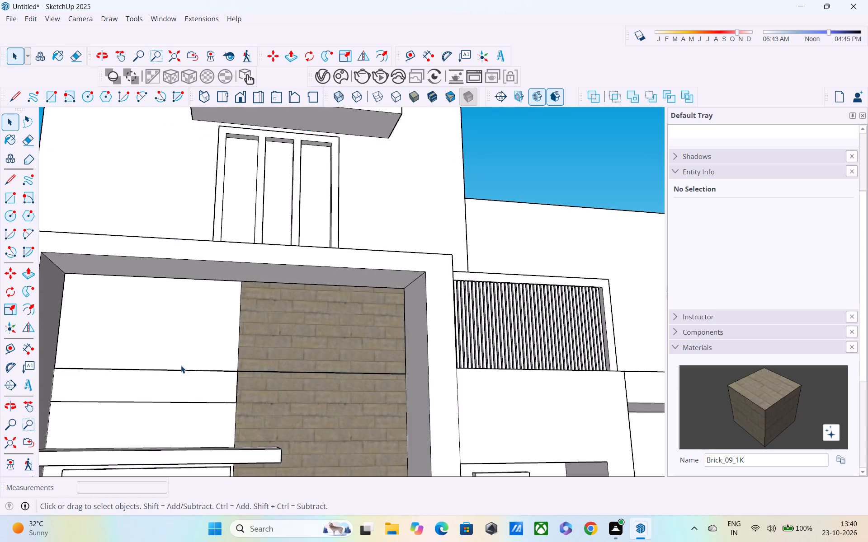
{"action": "scroll", "coordinate": [181, 365], "scroll_direction": "up", "scroll_amount": 7}
{"action": "scroll", "coordinate": [195, 370], "scroll_direction": "down", "scroll_amount": 10}
{"action": "middle_click_drag", "start_coordinate": [240, 381], "coordinate": [394, 381], "text": "shift"}
{"action": "key", "text": "ctrl+z"}
{"action": "key", "text": "ctrl+z"}
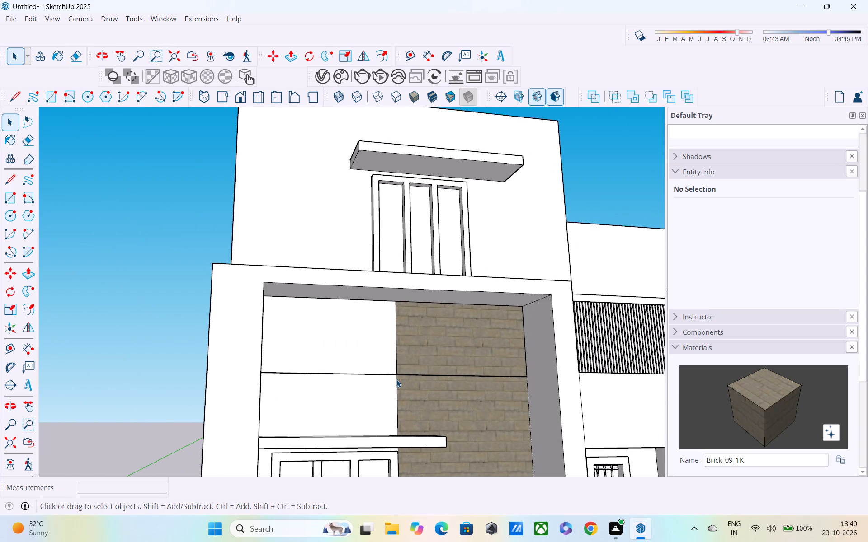
Examine the restored seam between the lower and upper plain walls up close from several angles.
{"action": "middle_click_drag", "start_coordinate": [368, 378], "coordinate": [317, 415]}
{"action": "scroll", "coordinate": [309, 389], "scroll_direction": "up", "scroll_amount": 15}
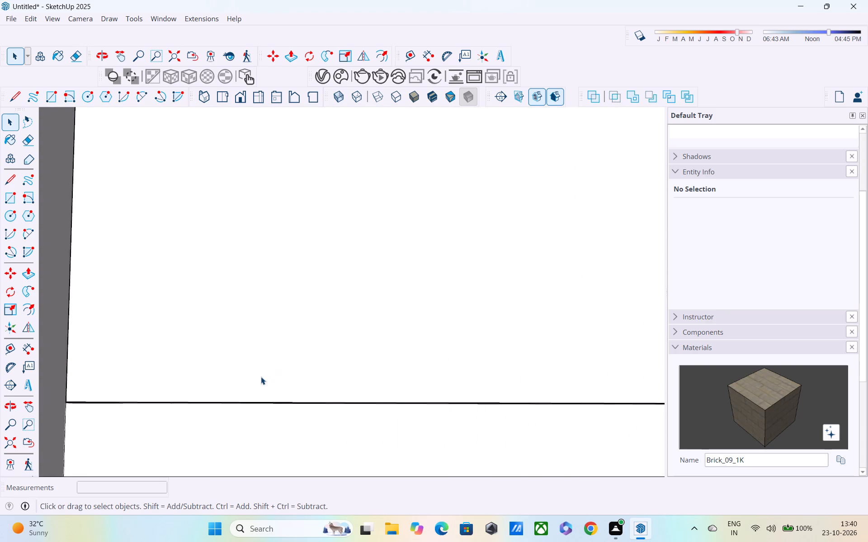
{"action": "scroll", "coordinate": [261, 377], "scroll_direction": "up", "scroll_amount": 6}
{"action": "middle_click_drag", "start_coordinate": [261, 373], "coordinate": [282, 341]}
{"action": "scroll", "coordinate": [282, 360], "scroll_direction": "up", "scroll_amount": 10}
{"action": "scroll", "coordinate": [283, 409], "scroll_direction": "up", "scroll_amount": 5}
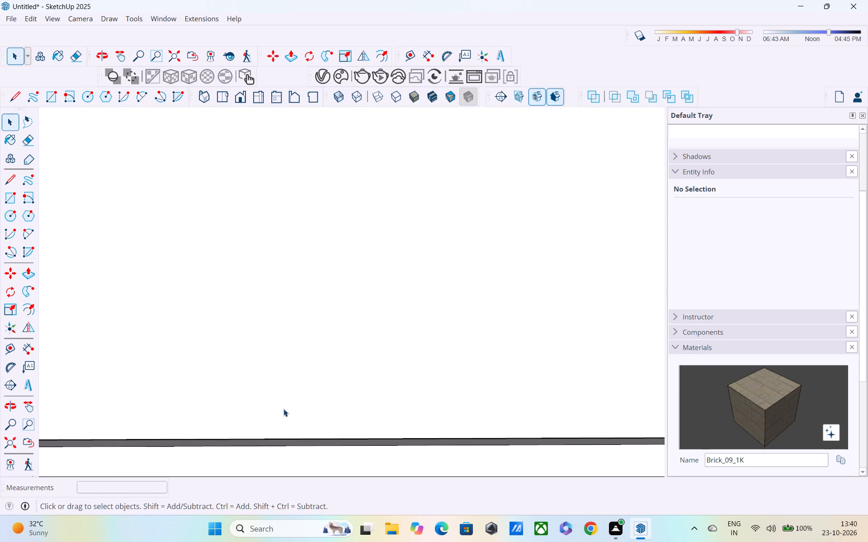
{"action": "middle_click_drag", "start_coordinate": [282, 413], "coordinate": [292, 346]}
{"action": "scroll", "coordinate": [291, 366], "scroll_direction": "down", "scroll_amount": 4}
{"action": "scroll", "coordinate": [304, 423], "scroll_direction": "down", "scroll_amount": 3}
{"action": "scroll", "coordinate": [294, 424], "scroll_direction": "up", "scroll_amount": 1}
{"action": "scroll", "coordinate": [282, 424], "scroll_direction": "down", "scroll_amount": 4}
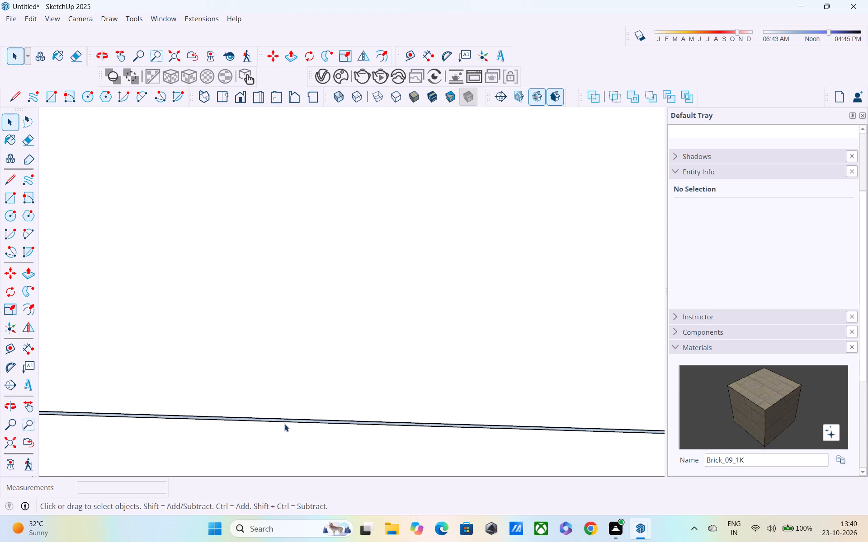
{"action": "scroll", "coordinate": [285, 424], "scroll_direction": "down", "scroll_amount": 3}
{"action": "middle_click_drag", "start_coordinate": [285, 424], "coordinate": [522, 369], "text": "shift"}
{"action": "scroll", "coordinate": [523, 368], "scroll_direction": "up", "scroll_amount": 1}
{"action": "scroll", "coordinate": [286, 368], "scroll_direction": "down", "scroll_amount": 10}
{"action": "middle_click_drag", "start_coordinate": [230, 388], "coordinate": [426, 483]}
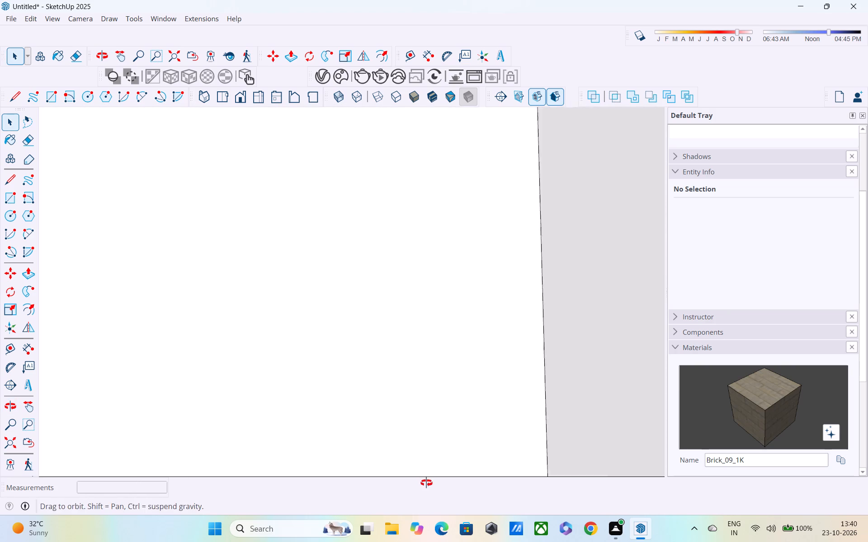
{"action": "middle_click_drag", "start_coordinate": [426, 483], "coordinate": [427, 483]}
{"action": "scroll", "coordinate": [385, 456], "scroll_direction": "down", "scroll_amount": 10}
Examine the house's side wall and the framed front facade around the wall seam.
{"action": "left_click", "coordinate": [6, 446]}
{"action": "middle_click_drag", "start_coordinate": [287, 429], "coordinate": [325, 439]}
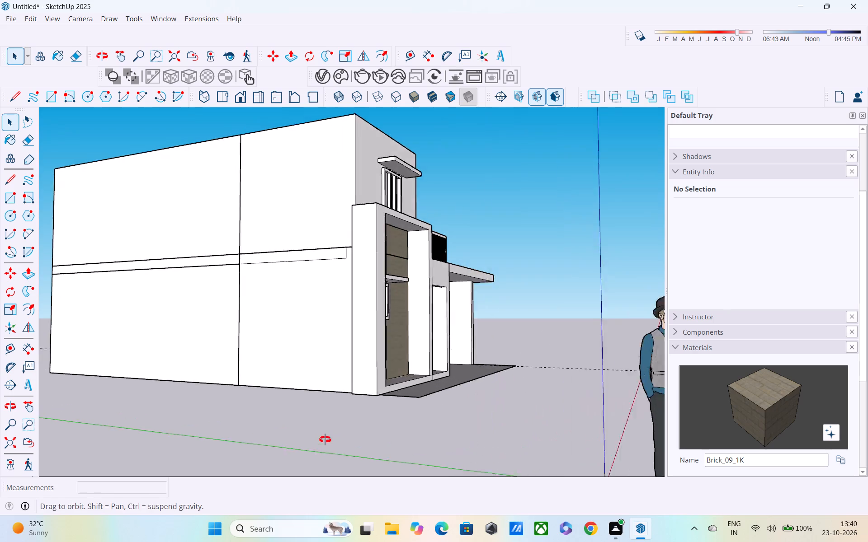
{"action": "middle_click_drag", "start_coordinate": [325, 439], "coordinate": [332, 443]}
{"action": "scroll", "coordinate": [364, 266], "scroll_direction": "up", "scroll_amount": 5}
{"action": "middle_click_drag", "start_coordinate": [410, 260], "coordinate": [119, 301]}
{"action": "scroll", "coordinate": [318, 285], "scroll_direction": "down", "scroll_amount": 2}
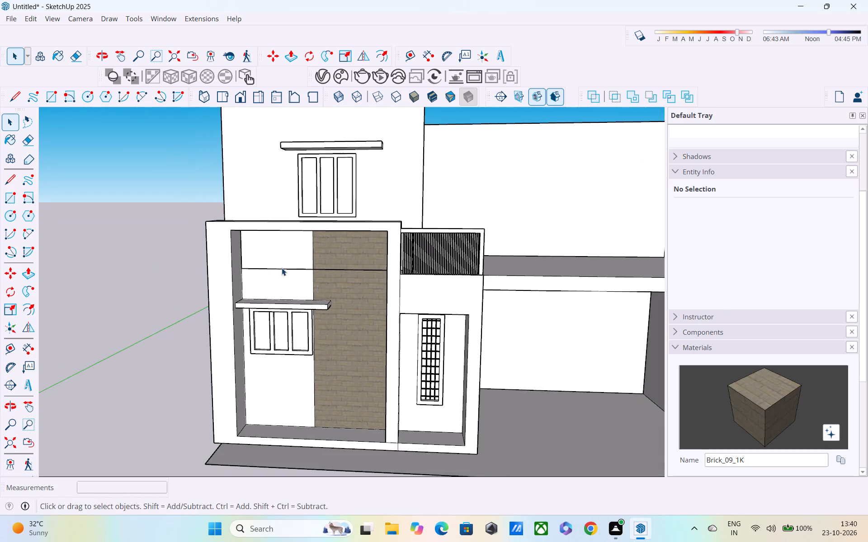
{"action": "scroll", "coordinate": [263, 259], "scroll_direction": "up", "scroll_amount": 1}
{"action": "middle_click_drag", "start_coordinate": [259, 250], "coordinate": [256, 218]}
{"action": "scroll", "coordinate": [283, 284], "scroll_direction": "down", "scroll_amount": 1}
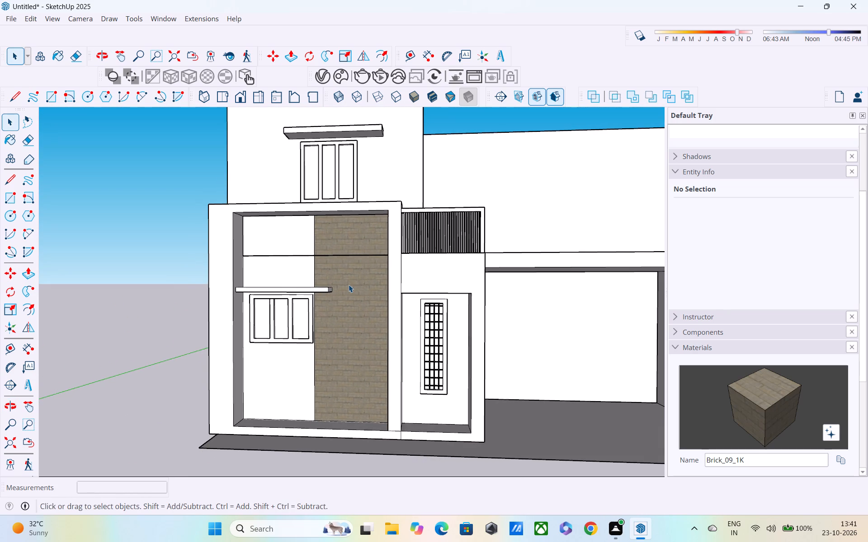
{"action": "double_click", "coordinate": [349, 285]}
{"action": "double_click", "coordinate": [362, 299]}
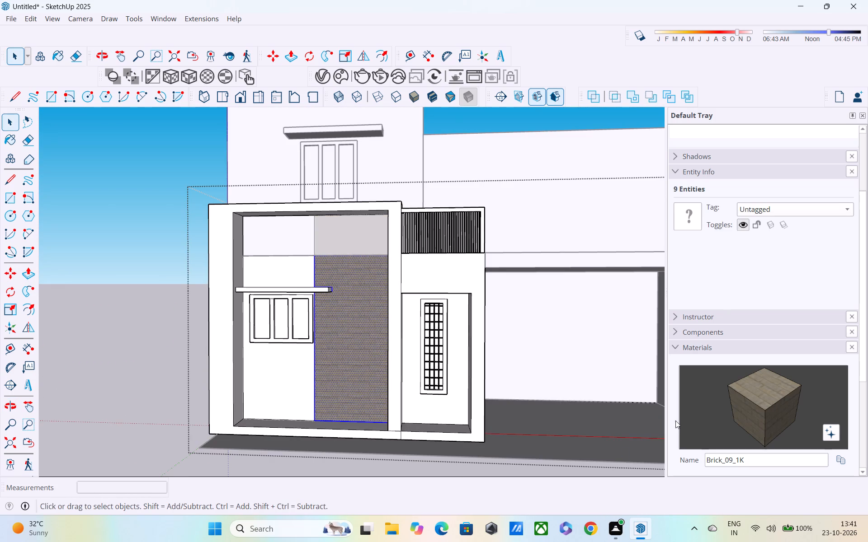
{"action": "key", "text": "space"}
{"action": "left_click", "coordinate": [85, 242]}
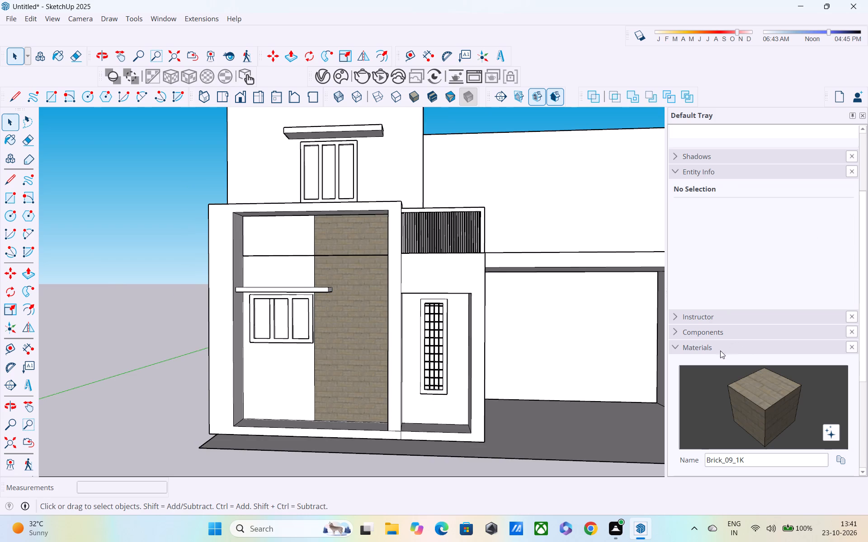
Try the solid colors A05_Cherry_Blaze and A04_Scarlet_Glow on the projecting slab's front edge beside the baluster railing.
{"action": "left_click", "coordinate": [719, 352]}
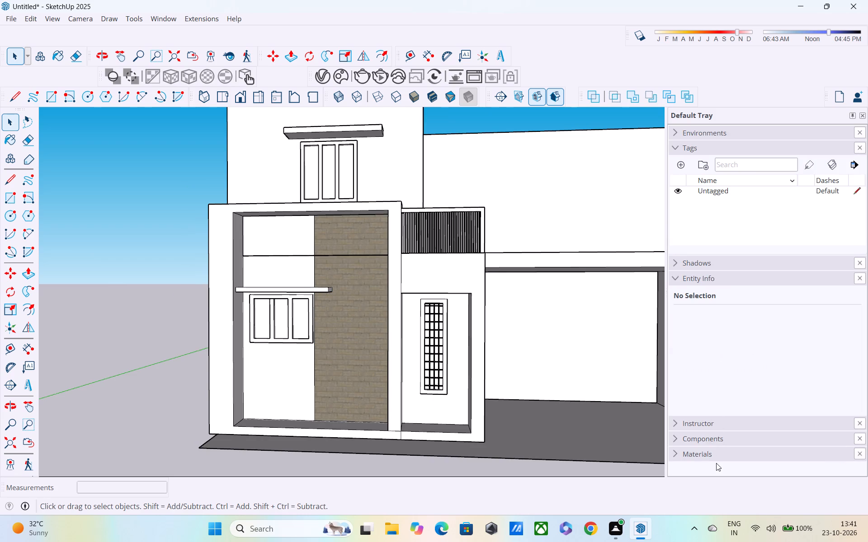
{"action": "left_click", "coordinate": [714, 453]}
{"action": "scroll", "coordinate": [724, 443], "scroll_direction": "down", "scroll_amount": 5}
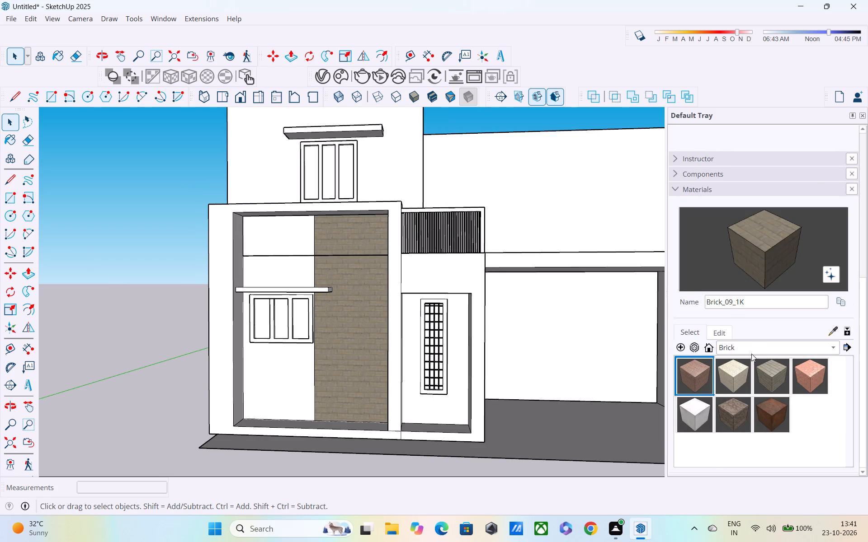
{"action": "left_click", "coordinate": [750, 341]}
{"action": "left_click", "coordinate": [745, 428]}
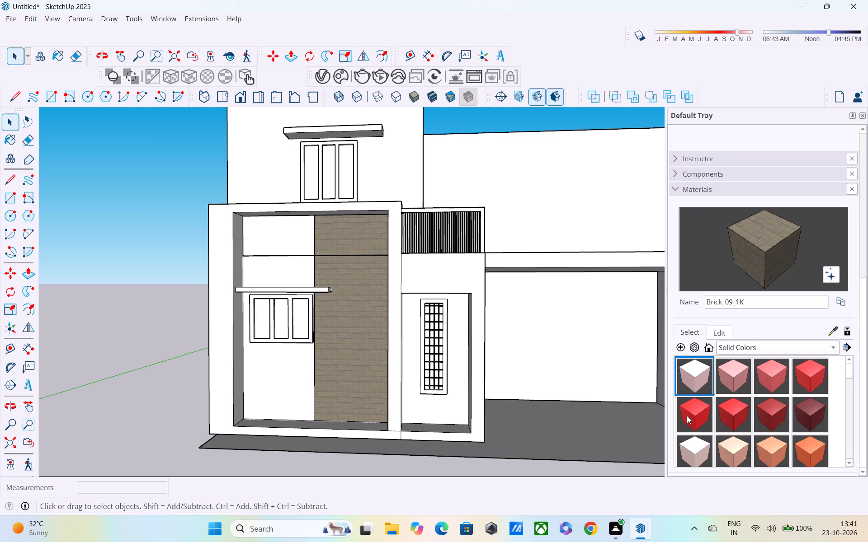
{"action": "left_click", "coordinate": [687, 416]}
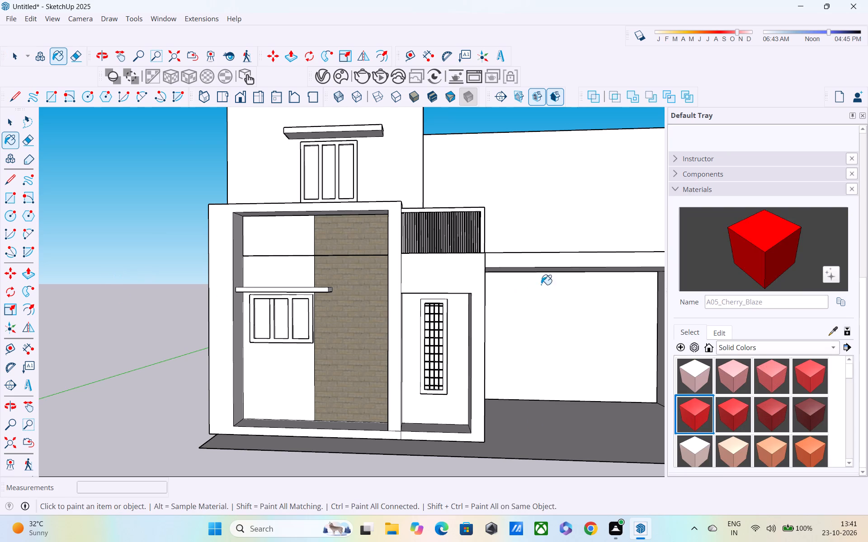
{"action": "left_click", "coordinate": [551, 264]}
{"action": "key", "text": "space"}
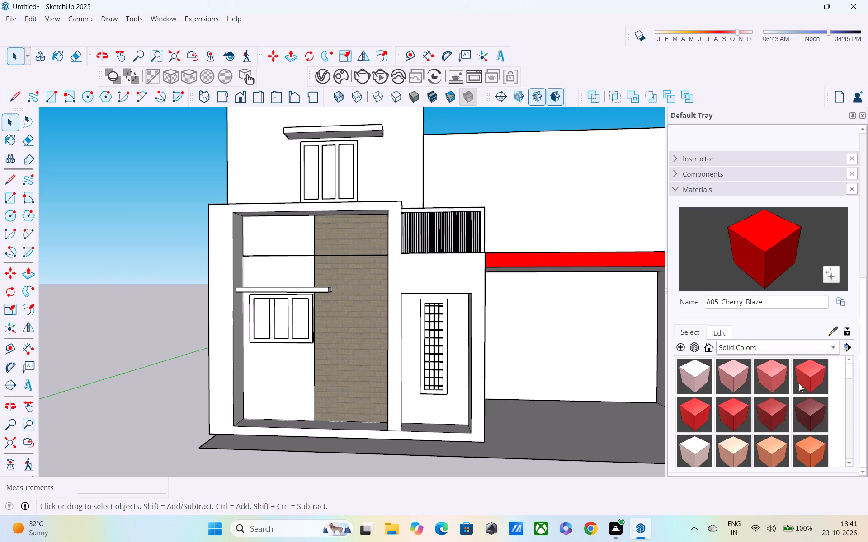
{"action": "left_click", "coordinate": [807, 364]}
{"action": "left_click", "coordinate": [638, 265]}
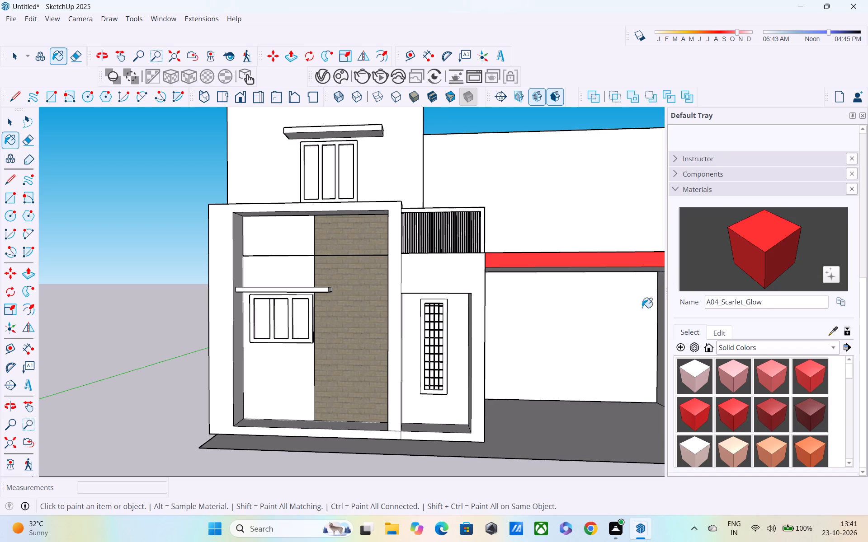
Paint the projecting slab's front edge beside the baluster railing with the solid color A07_Crimson_Depth.
{"action": "left_click", "coordinate": [769, 415]}
{"action": "left_click", "coordinate": [595, 260]}
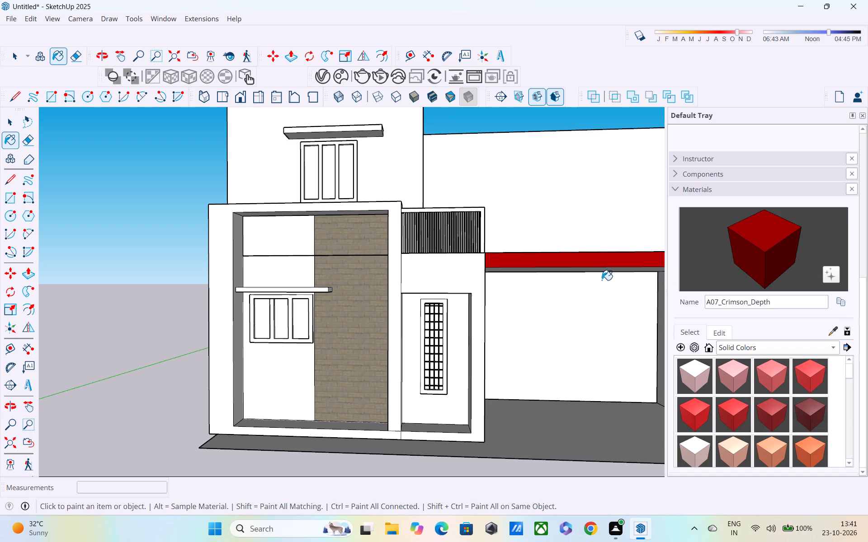
{"action": "middle_click_drag", "start_coordinate": [630, 346], "coordinate": [609, 370]}
{"action": "key", "text": "space"}
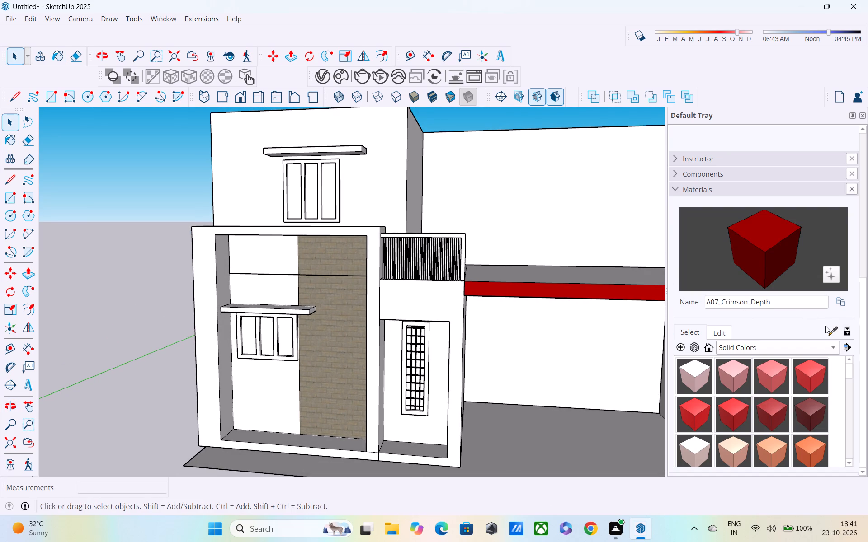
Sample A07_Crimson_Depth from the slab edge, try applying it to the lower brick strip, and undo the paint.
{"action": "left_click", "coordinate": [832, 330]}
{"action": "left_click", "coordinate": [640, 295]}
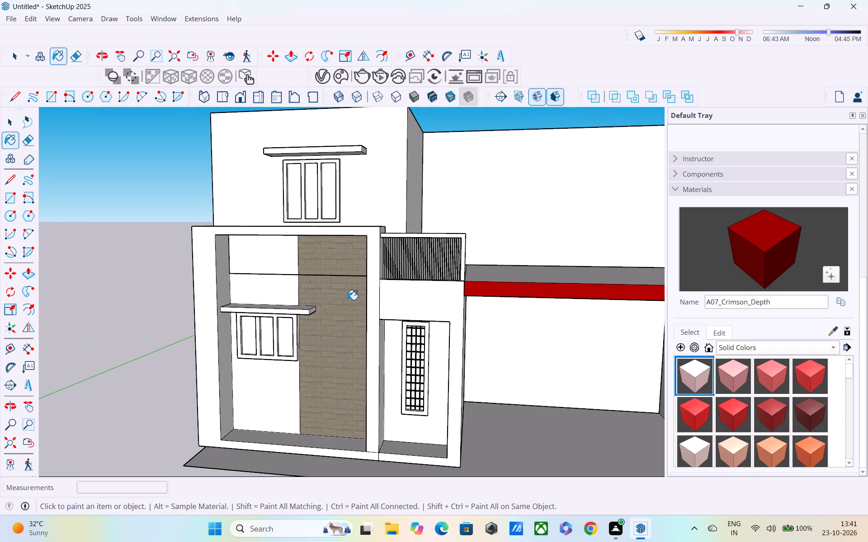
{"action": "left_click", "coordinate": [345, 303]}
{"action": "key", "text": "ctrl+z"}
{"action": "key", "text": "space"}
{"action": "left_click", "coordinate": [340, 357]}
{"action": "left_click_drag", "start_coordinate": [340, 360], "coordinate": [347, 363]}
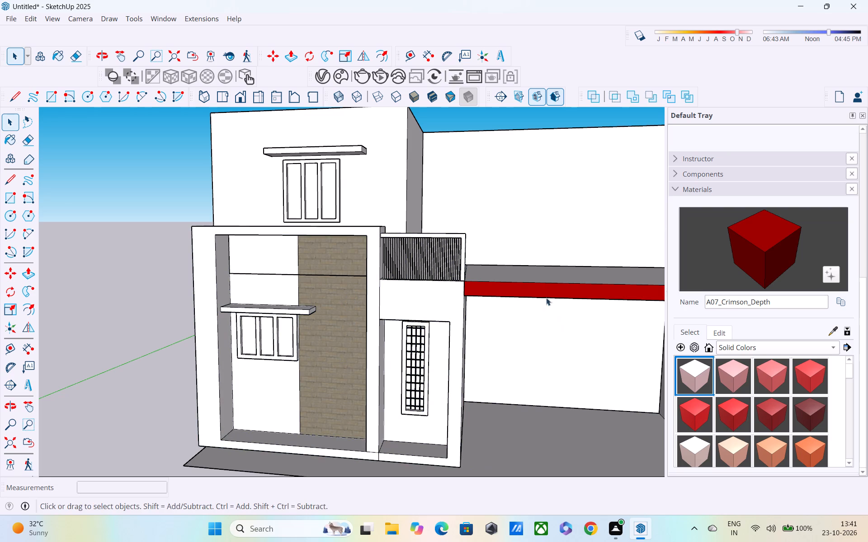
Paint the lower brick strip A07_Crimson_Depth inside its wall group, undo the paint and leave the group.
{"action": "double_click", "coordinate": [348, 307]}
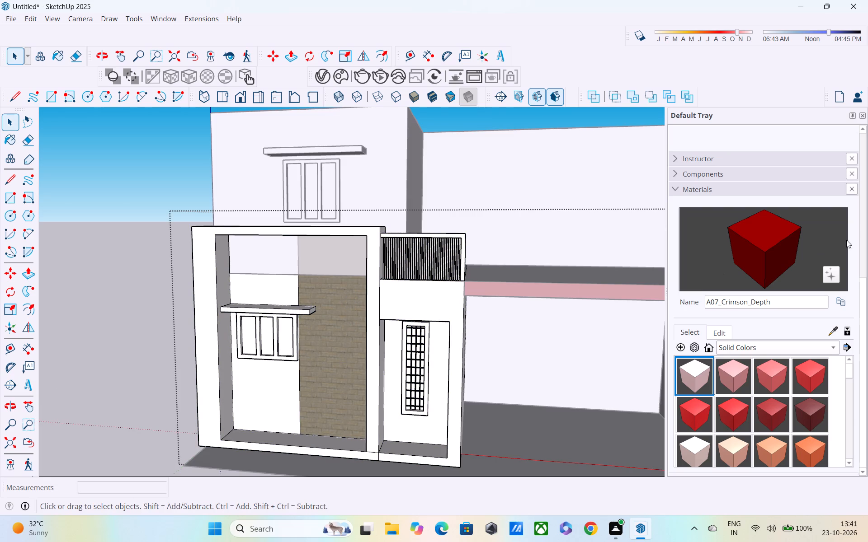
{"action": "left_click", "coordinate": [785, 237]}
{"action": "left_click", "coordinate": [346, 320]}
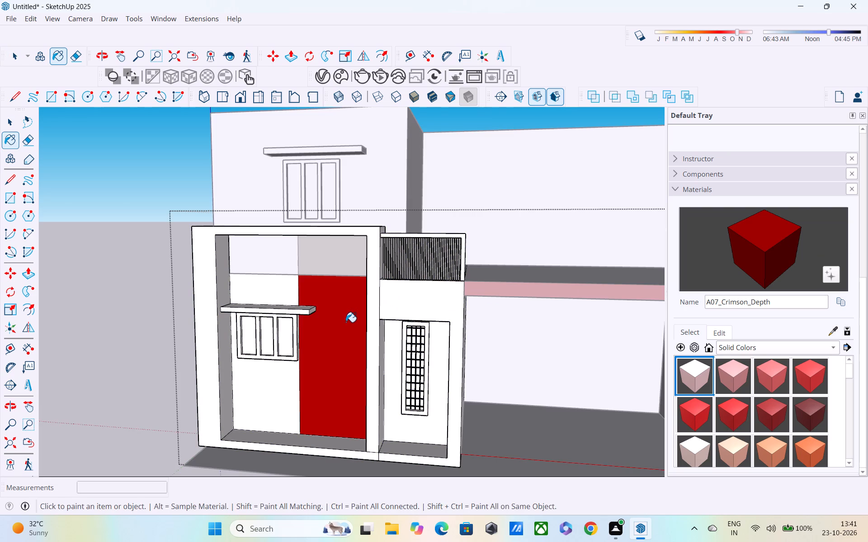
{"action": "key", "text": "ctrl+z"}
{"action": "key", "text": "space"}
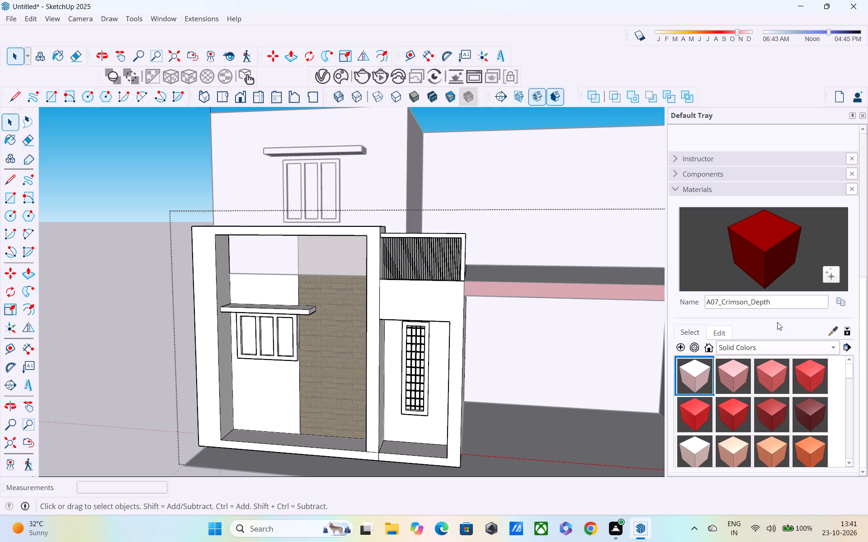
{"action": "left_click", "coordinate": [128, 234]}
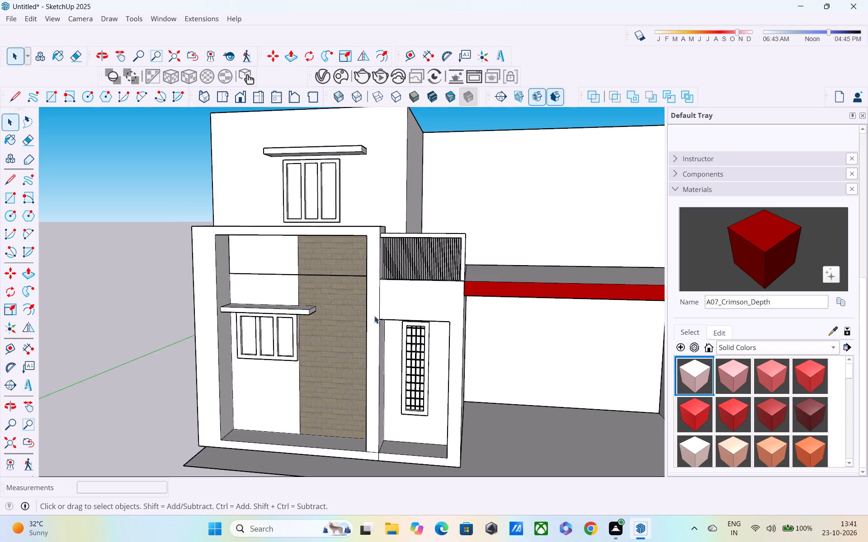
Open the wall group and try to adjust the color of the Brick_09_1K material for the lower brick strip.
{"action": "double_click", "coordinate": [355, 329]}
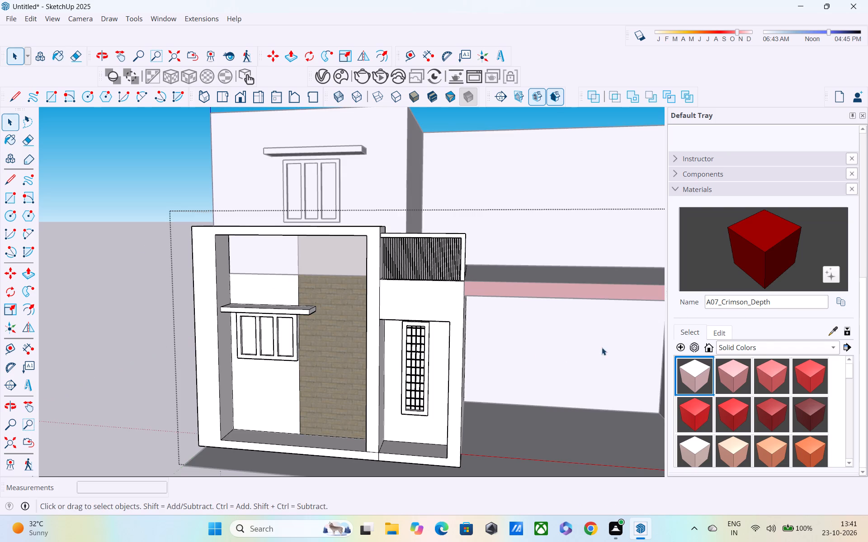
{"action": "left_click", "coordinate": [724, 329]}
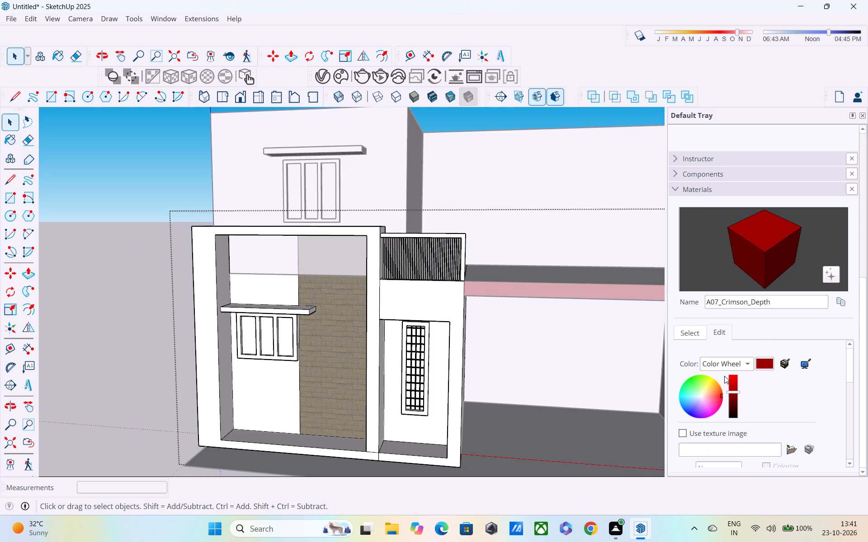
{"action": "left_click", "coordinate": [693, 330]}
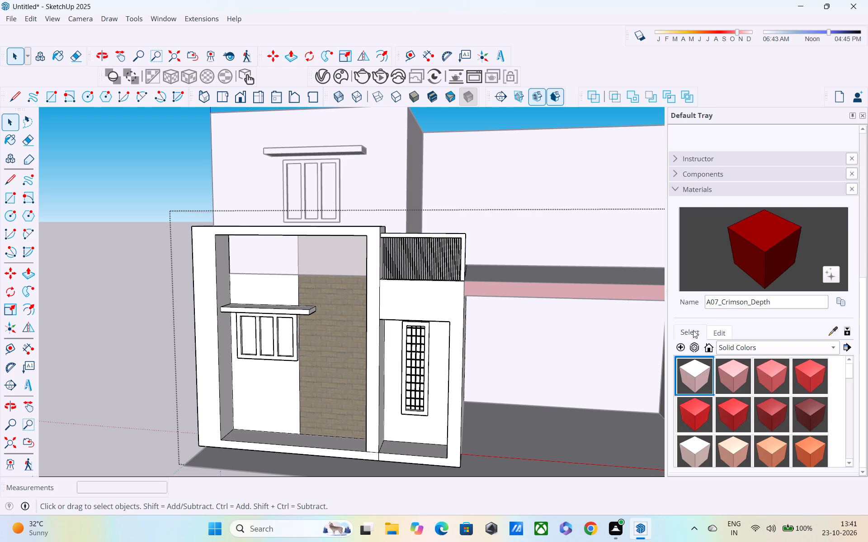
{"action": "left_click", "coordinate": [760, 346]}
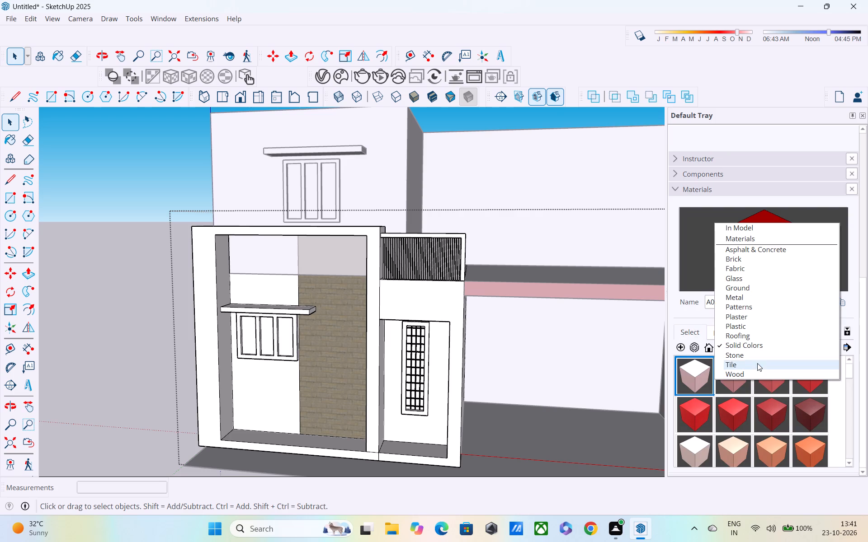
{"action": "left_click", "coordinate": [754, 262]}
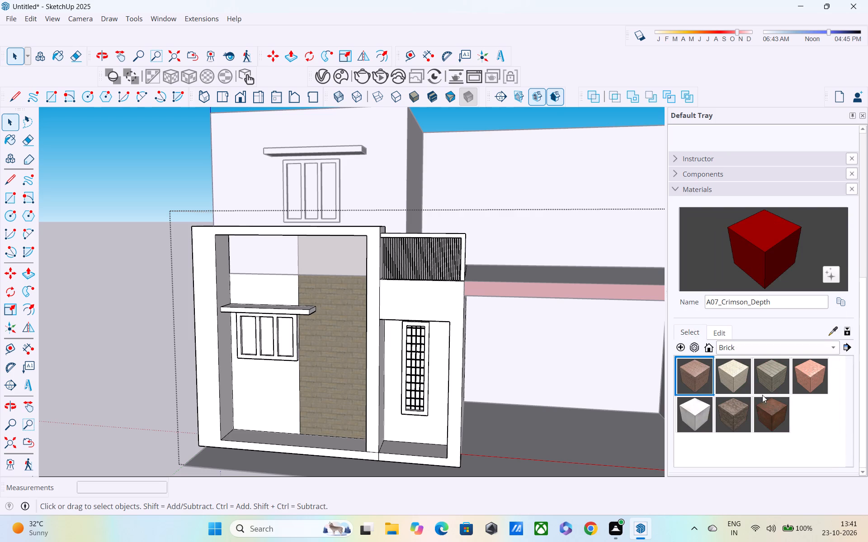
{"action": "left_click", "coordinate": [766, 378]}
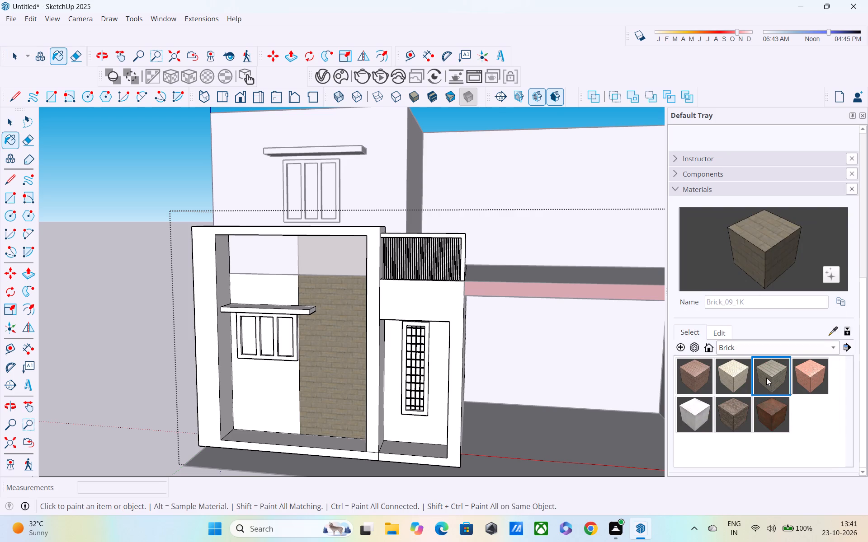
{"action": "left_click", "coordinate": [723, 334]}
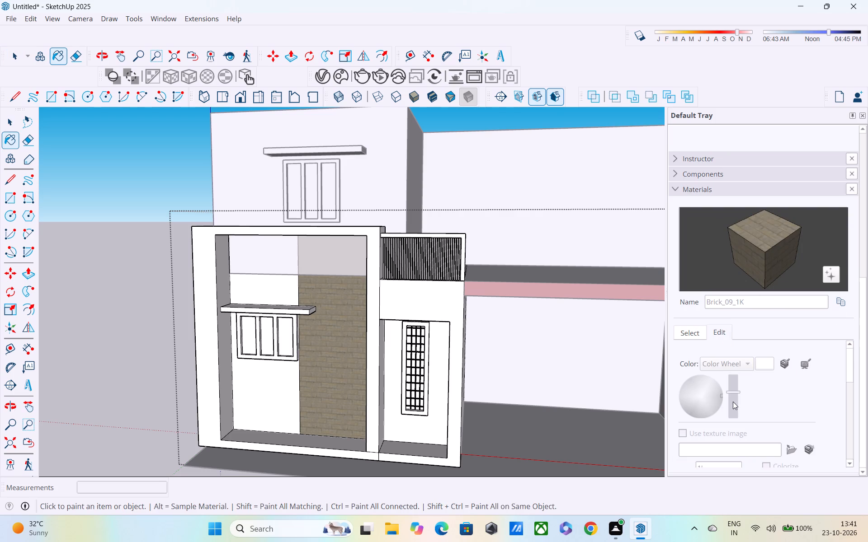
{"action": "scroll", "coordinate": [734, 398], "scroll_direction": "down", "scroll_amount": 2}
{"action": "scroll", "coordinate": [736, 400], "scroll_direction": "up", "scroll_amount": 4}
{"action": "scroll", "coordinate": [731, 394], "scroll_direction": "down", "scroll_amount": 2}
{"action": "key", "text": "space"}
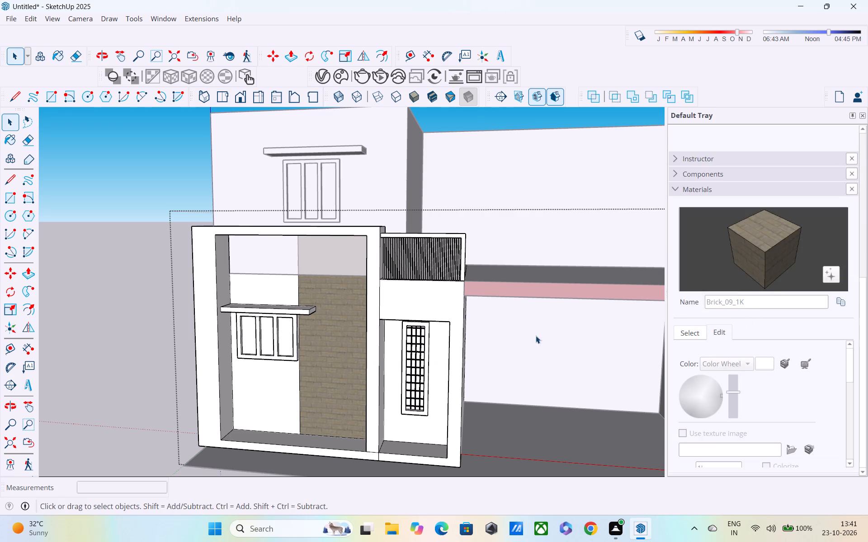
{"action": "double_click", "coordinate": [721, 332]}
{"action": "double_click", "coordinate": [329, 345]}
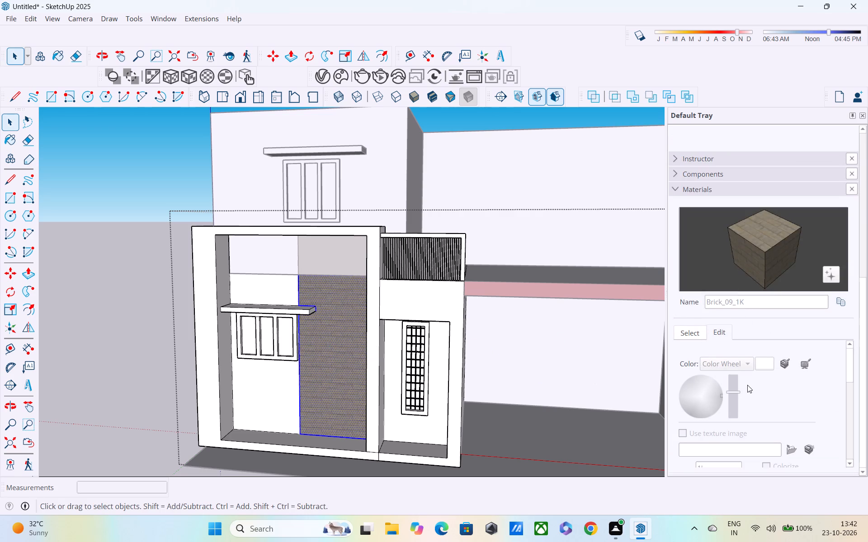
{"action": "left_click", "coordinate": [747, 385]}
Undo the red paint on the projecting slab's front edge and the preceding edits to its band inside the large front frame.
{"action": "key", "text": "grave"}
{"action": "key", "text": "ctrl+z"}
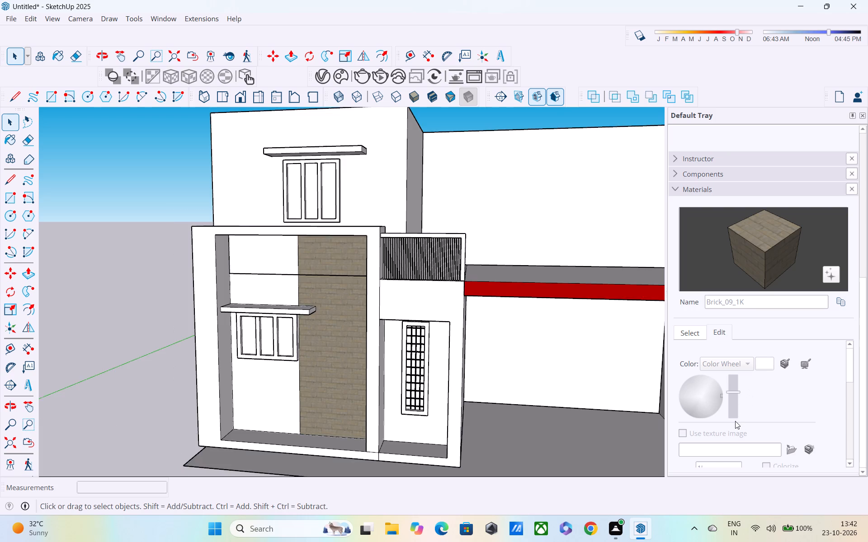
{"action": "key", "text": "ctrl+z"}
{"action": "key", "text": "ctrl+z"}
{"action": "key", "text": "ctrl+z"}
{"action": "key", "text": "ctrl+z"}
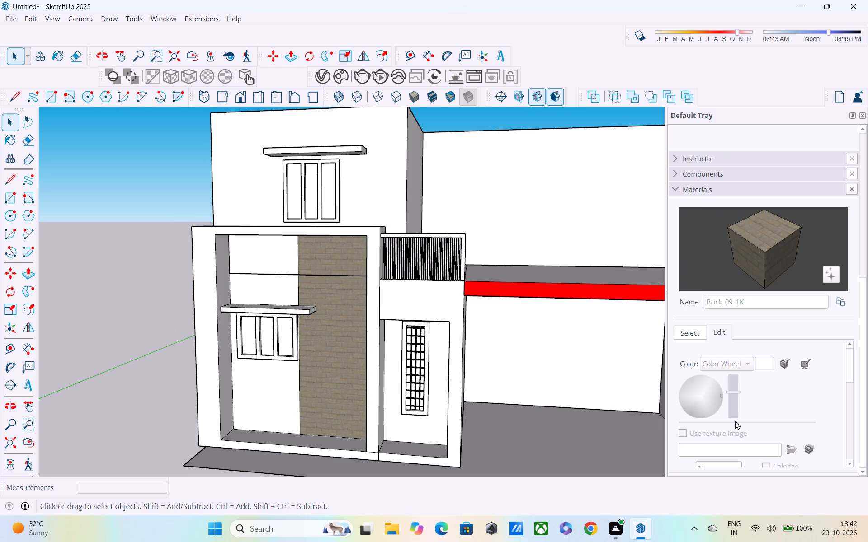
{"action": "key", "text": "ctrl+z"}
{"action": "key", "text": "ctrl+z"}
{"action": "key", "text": "ctrl+z"}
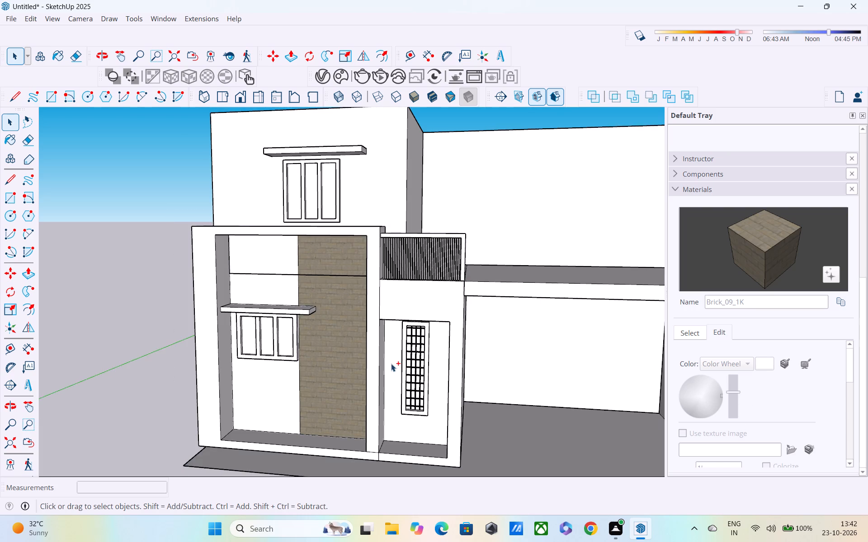
{"action": "key", "text": "ctrl+z"}
{"action": "key", "text": "ctrl+z"}
{"action": "key", "text": "ctrl+z"}
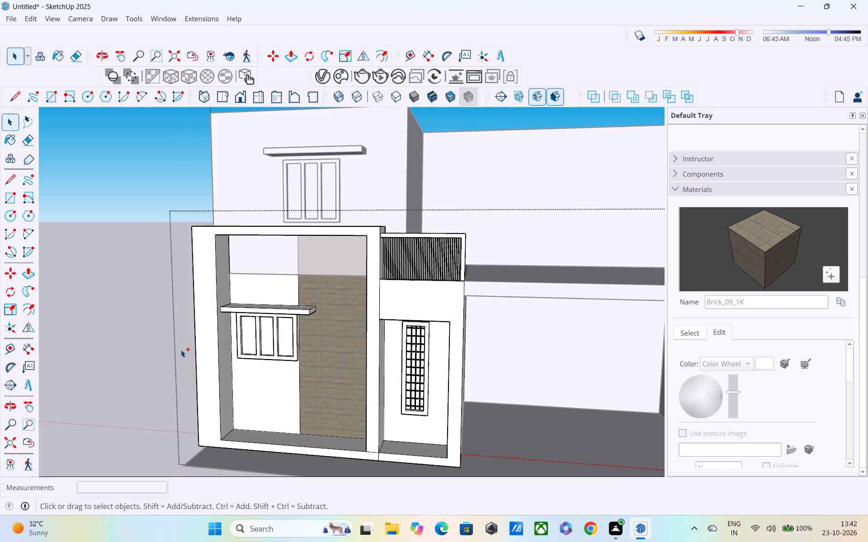
{"action": "key", "text": "ctrl+z"}
{"action": "key", "text": "ctrl+z"}
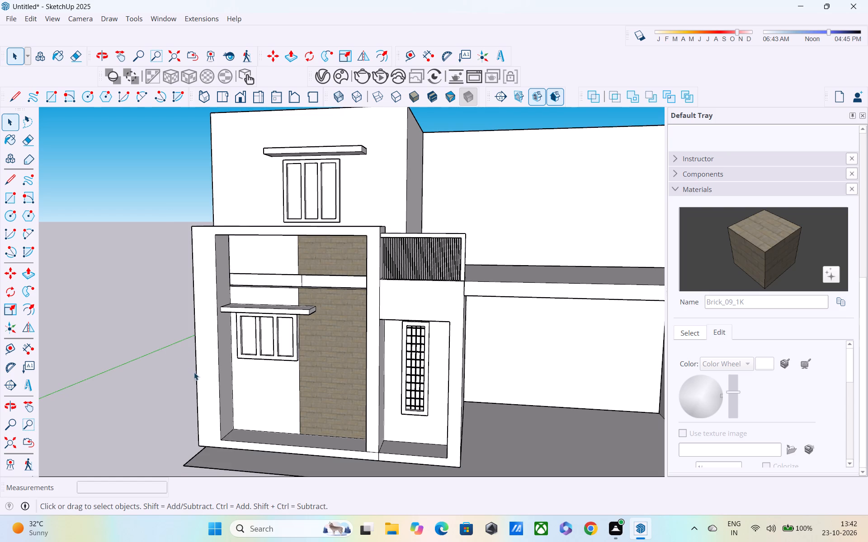
{"action": "key", "text": "ctrl+z"}
{"action": "key", "text": "ctrl+z"}
{"action": "key", "text": "ctrl+z"}
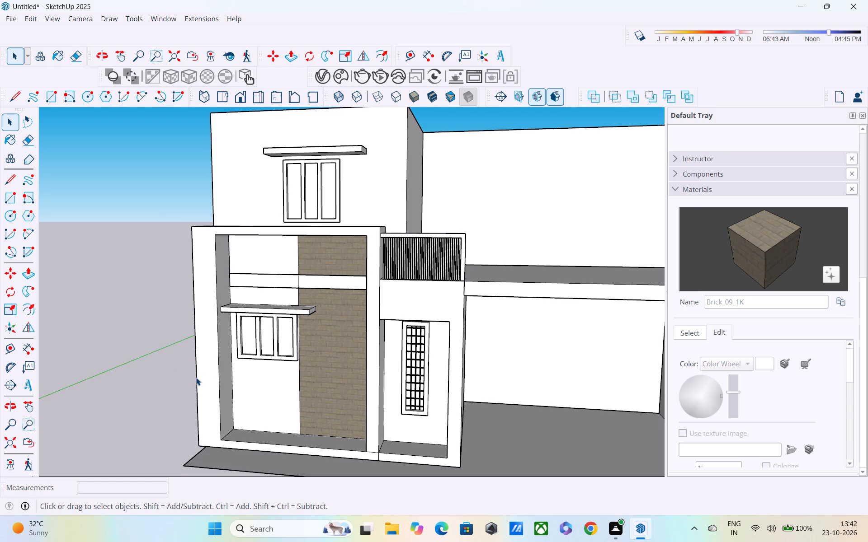
{"action": "key", "text": "ctrl+z"}
{"action": "key", "text": "ctrl+z"}
{"action": "key", "text": "ctrl+z"}
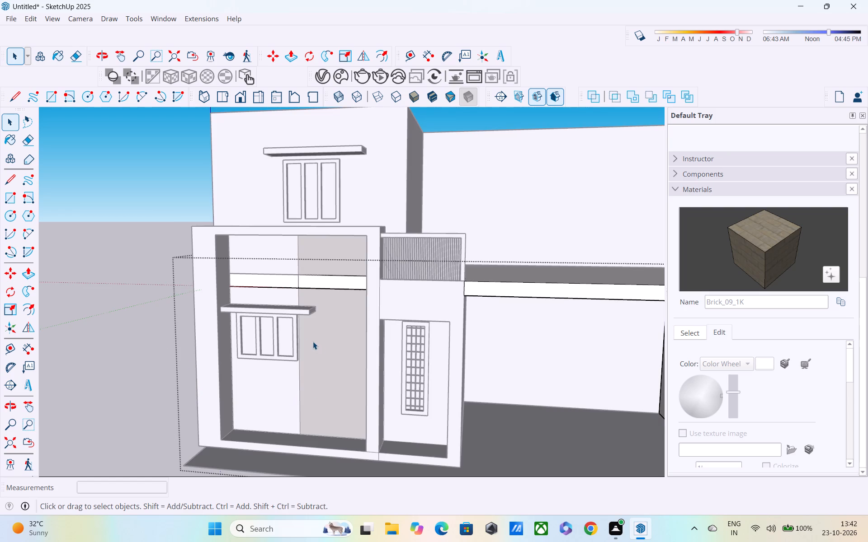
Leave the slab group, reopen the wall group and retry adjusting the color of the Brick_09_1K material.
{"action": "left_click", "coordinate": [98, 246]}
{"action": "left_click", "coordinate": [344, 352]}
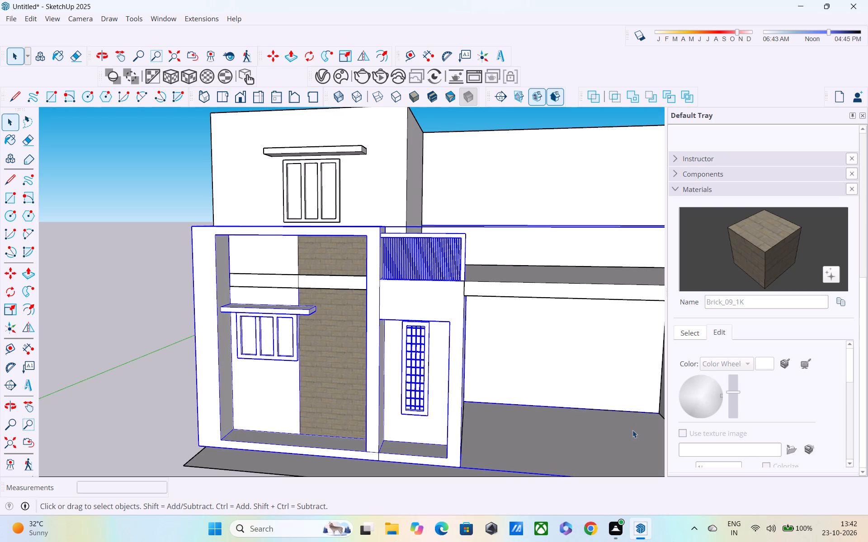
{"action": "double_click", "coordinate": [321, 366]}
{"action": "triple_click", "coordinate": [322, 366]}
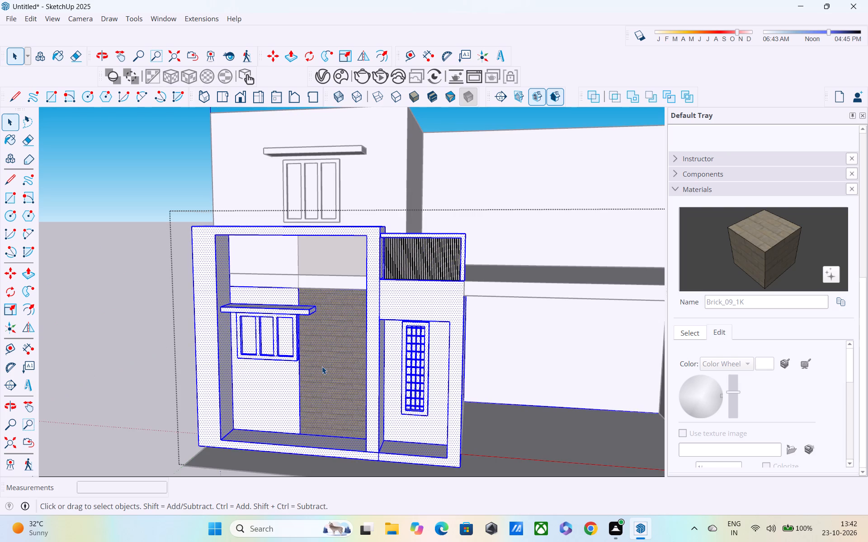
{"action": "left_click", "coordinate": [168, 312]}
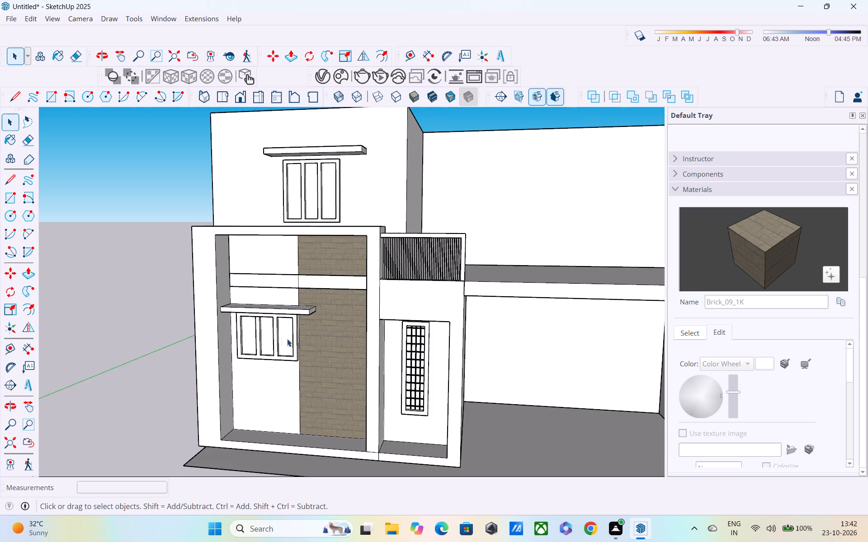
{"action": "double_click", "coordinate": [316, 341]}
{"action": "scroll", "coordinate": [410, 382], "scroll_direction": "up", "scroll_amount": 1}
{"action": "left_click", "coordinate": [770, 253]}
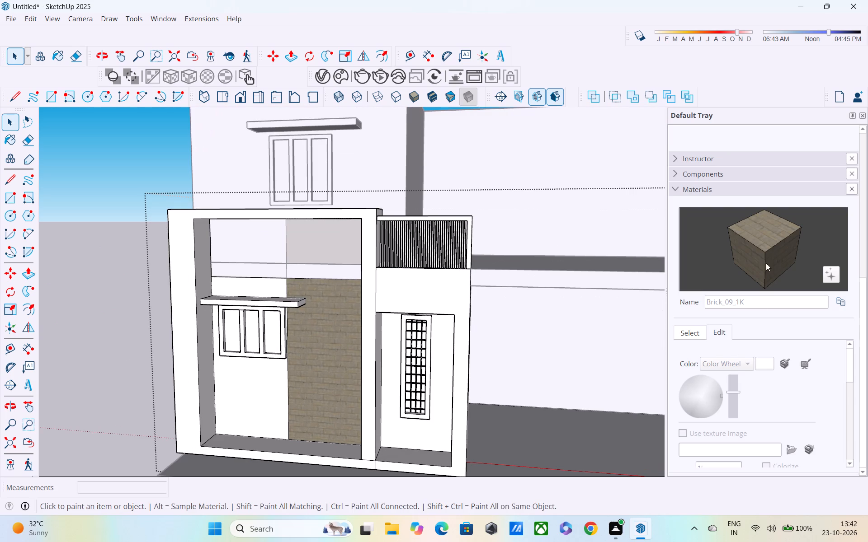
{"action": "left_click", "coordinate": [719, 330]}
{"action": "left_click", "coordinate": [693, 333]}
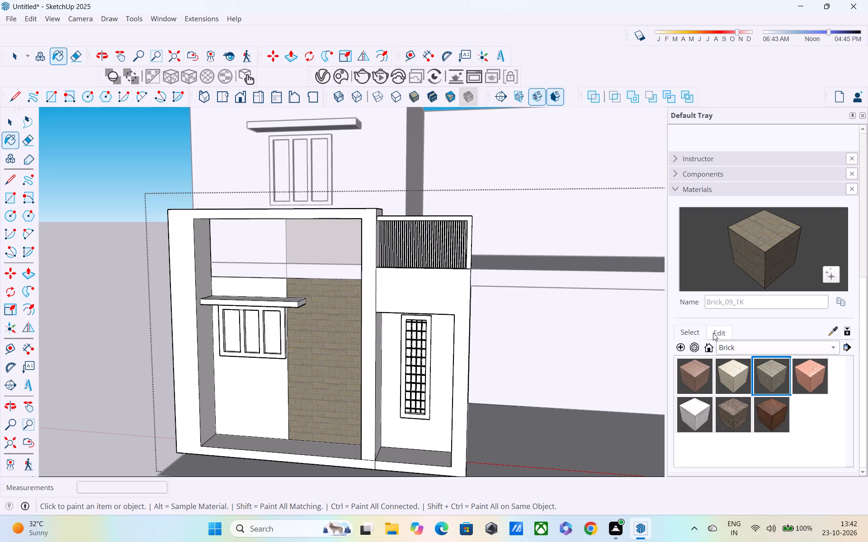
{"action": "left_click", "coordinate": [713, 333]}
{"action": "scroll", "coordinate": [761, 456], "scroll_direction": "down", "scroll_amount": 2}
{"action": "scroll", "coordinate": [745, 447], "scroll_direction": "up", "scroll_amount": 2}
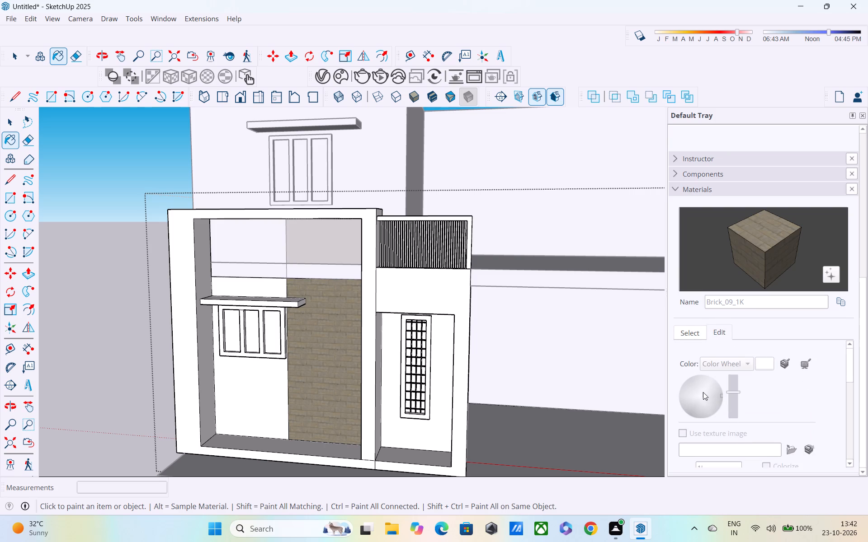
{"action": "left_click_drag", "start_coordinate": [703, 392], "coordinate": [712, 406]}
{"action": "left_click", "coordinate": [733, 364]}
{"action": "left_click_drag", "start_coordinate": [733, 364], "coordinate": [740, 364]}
Undo the edits back through the brick paint on the upper wall strip.
{"action": "key", "text": "ctrl+z"}
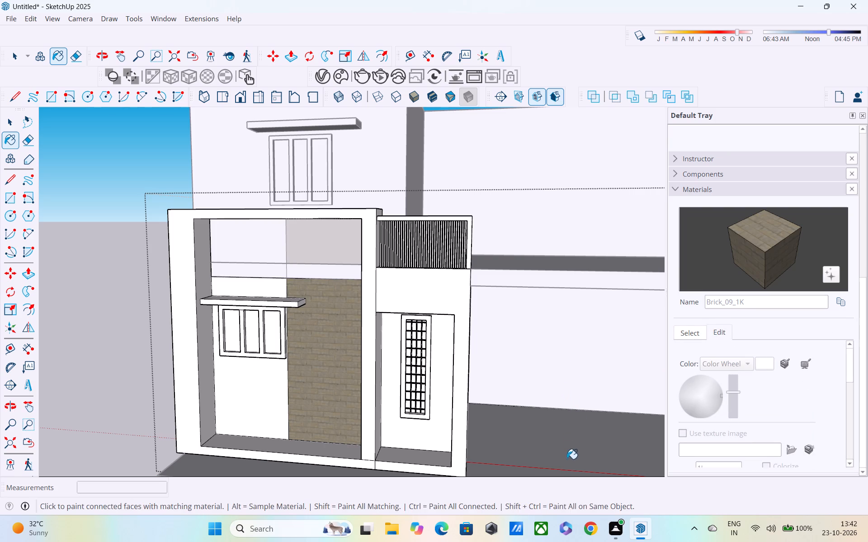
{"action": "key", "text": "ctrl+z"}
{"action": "key", "text": "ctrl+z"}
{"action": "key", "text": "ctrl+z"}
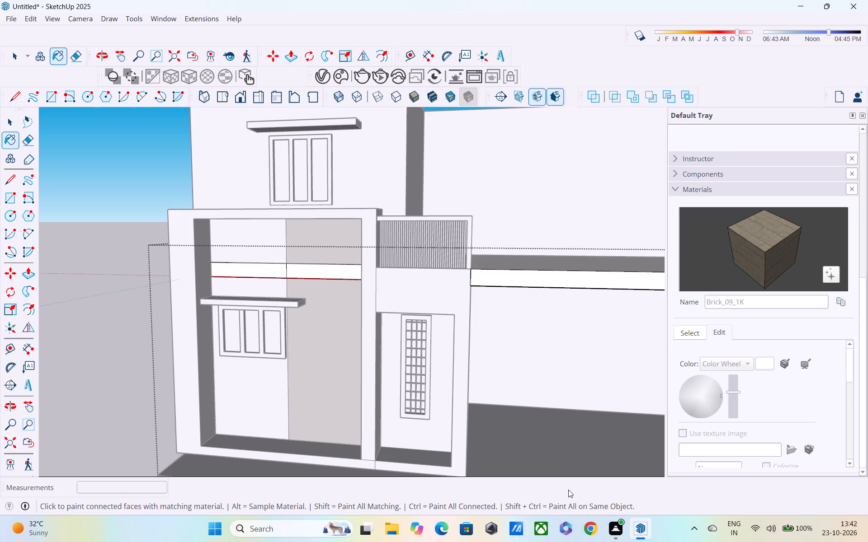
{"action": "key", "text": "ctrl+z"}
{"action": "key", "text": "ctrl+z"}
{"action": "key", "text": "ctrl+z"}
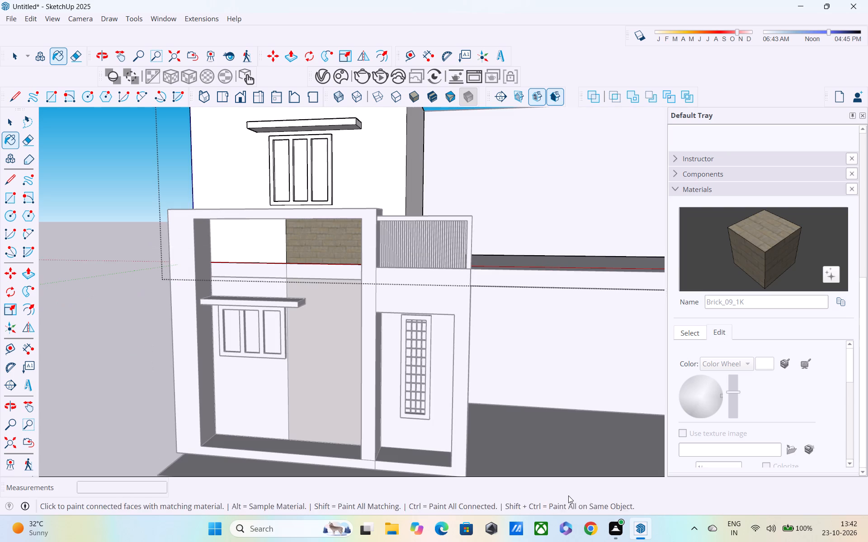
{"action": "key", "text": "ctrl+z"}
{"action": "key", "text": "ctrl+z"}
{"action": "key", "text": "ctrl+z"}
{"action": "key", "text": "ctrl+z"}
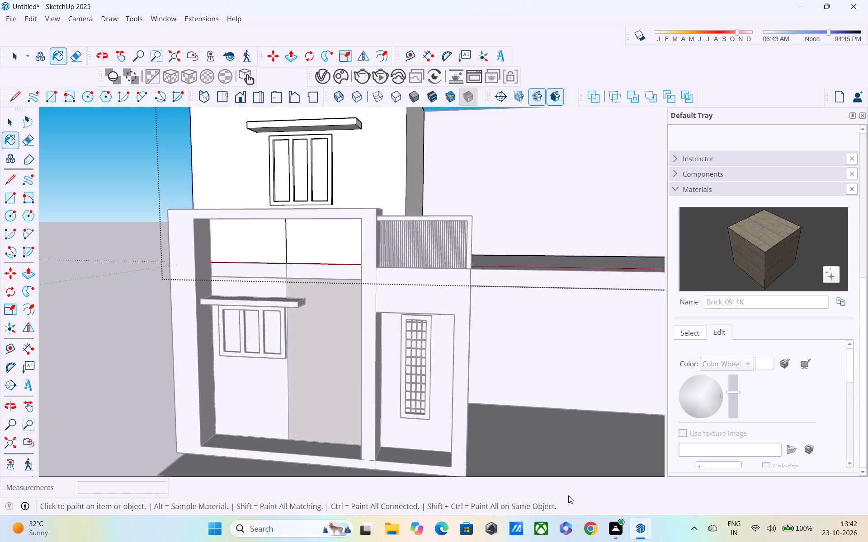
Undo the vertical dividing lines on the slab band and the upper wall.
{"action": "key", "text": "ctrl+z"}
{"action": "key", "text": "ctrl+z"}
{"action": "key", "text": "ctrl+z"}
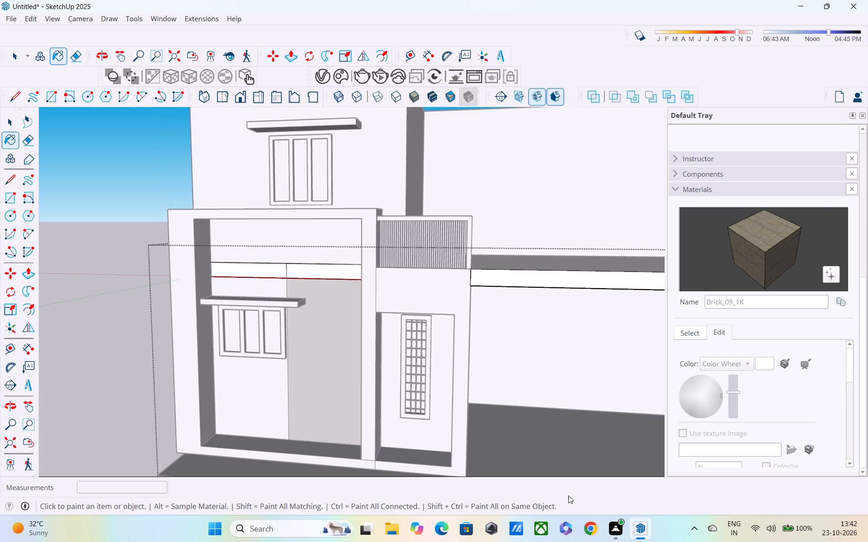
{"action": "key", "text": "ctrl+z"}
{"action": "key", "text": "ctrl+z"}
{"action": "key", "text": "ctrl+z"}
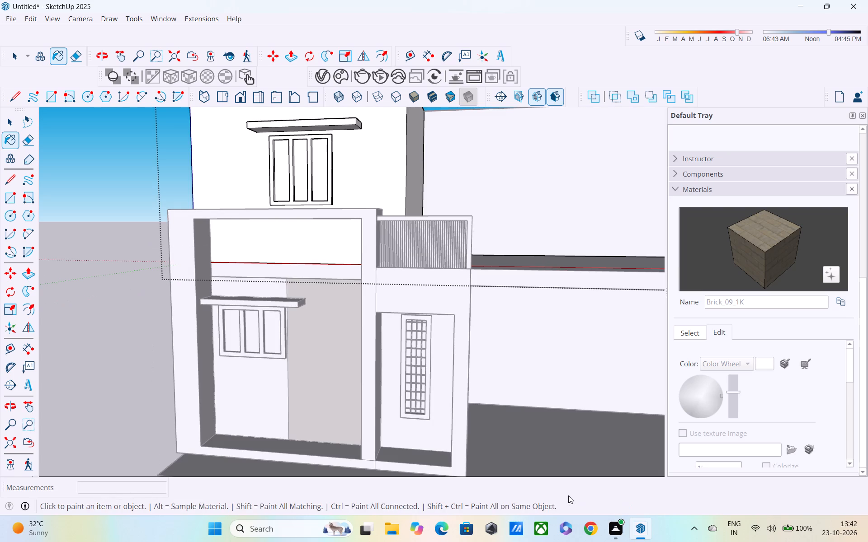
Undo the brick paint on the lower wall strip and leave the wall group.
{"action": "key", "text": "ctrl+z"}
{"action": "key", "text": "ctrl+z"}
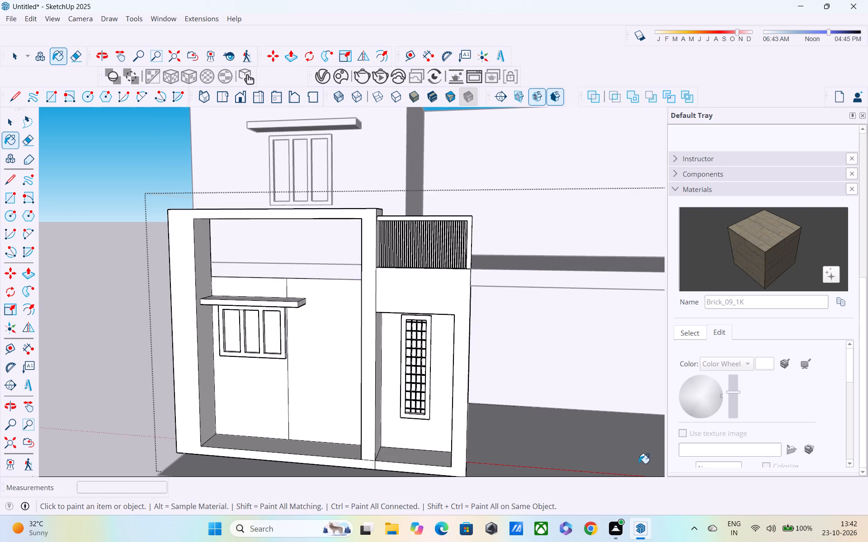
{"action": "key", "text": "space"}
{"action": "key", "text": "v"}
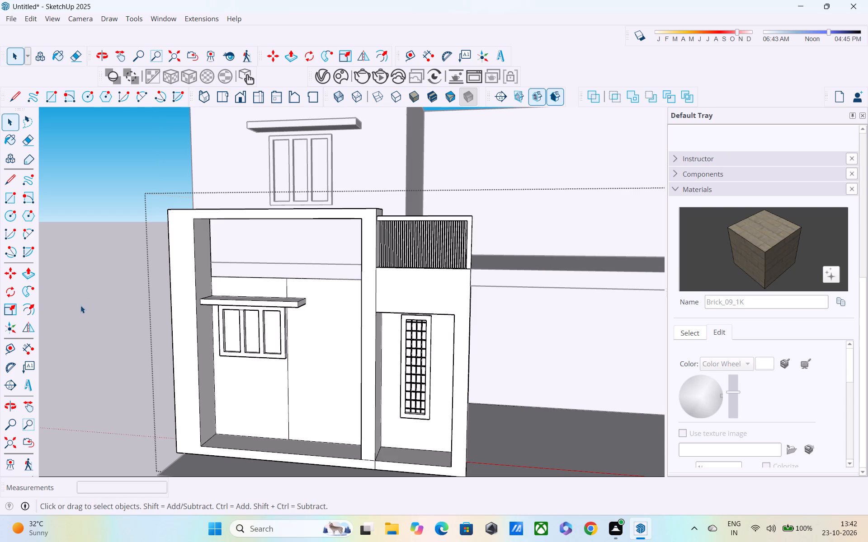
{"action": "key", "text": "space"}
{"action": "left_click", "coordinate": [78, 313]}
{"action": "key", "text": "Escape"}
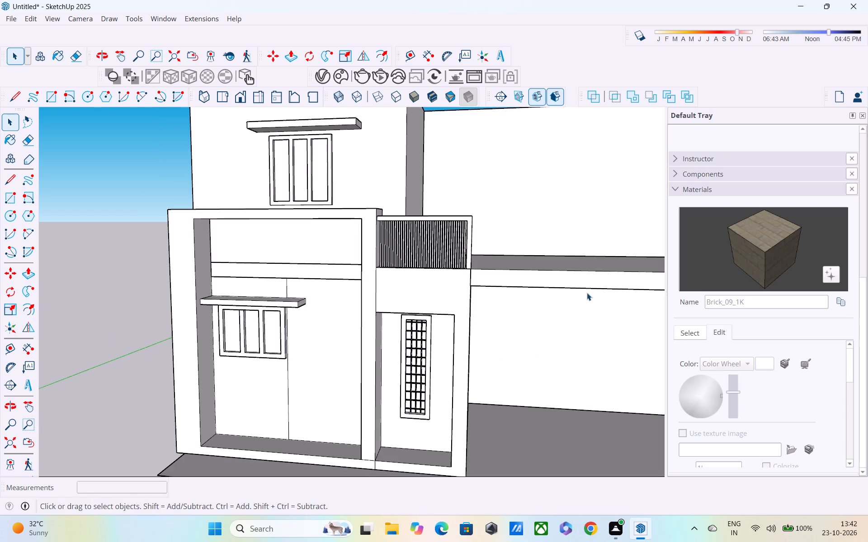
Examine the edit settings of the Brick_10_1K material.
{"action": "left_click", "coordinate": [722, 331]}
{"action": "left_click", "coordinate": [696, 334]}
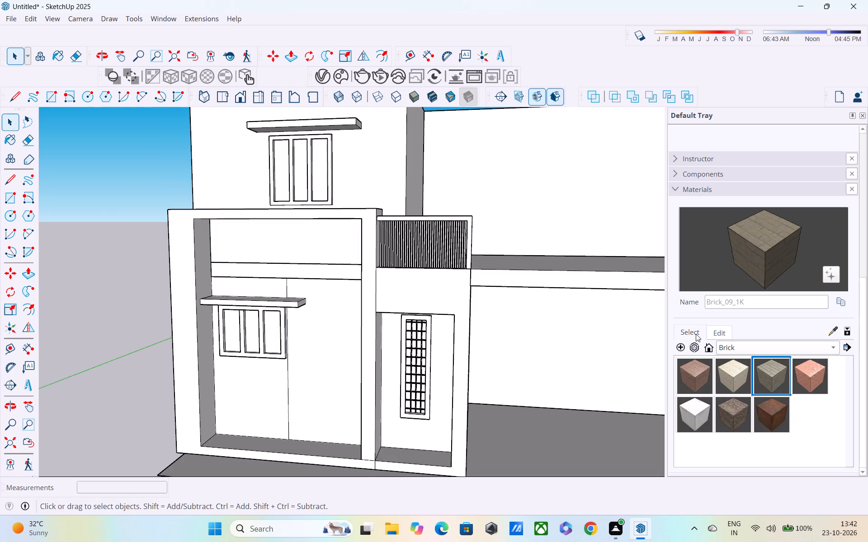
{"action": "left_click", "coordinate": [811, 365]}
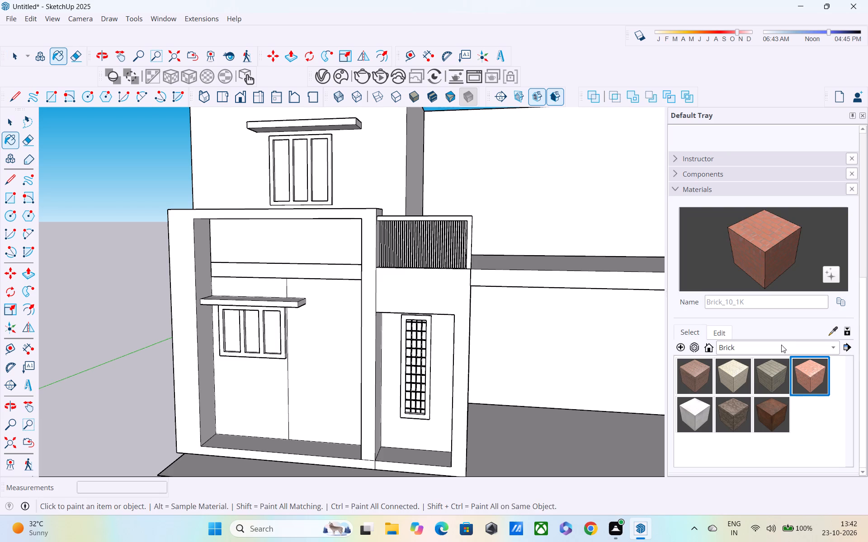
{"action": "left_click", "coordinate": [716, 330]}
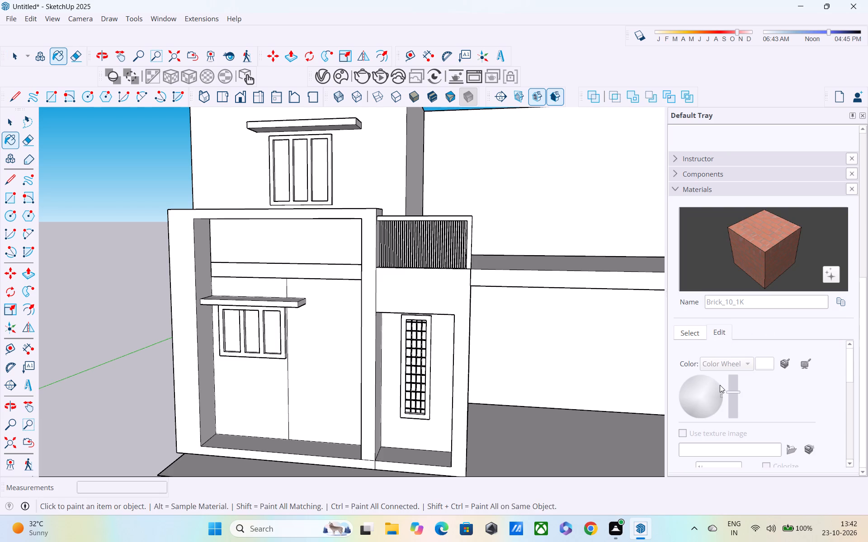
{"action": "scroll", "coordinate": [720, 386], "scroll_direction": "up", "scroll_amount": 3}
{"action": "scroll", "coordinate": [718, 383], "scroll_direction": "down", "scroll_amount": 2}
{"action": "left_click", "coordinate": [682, 329]}
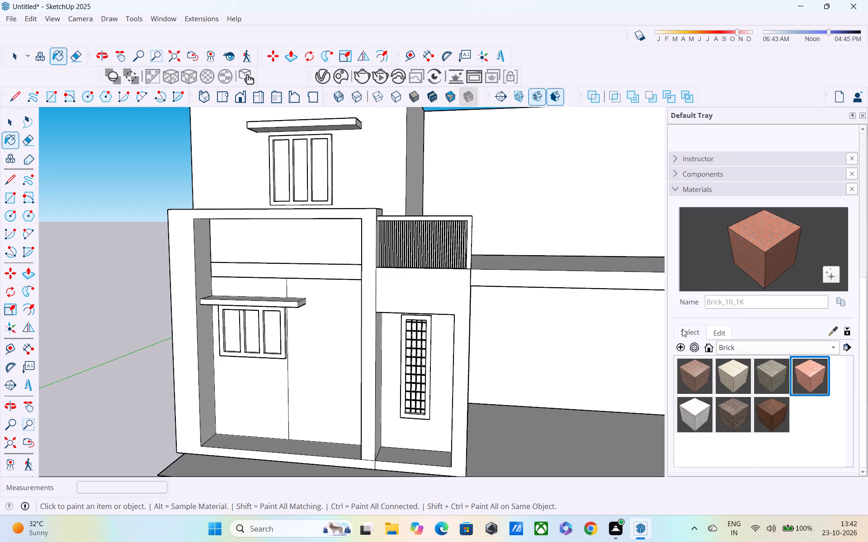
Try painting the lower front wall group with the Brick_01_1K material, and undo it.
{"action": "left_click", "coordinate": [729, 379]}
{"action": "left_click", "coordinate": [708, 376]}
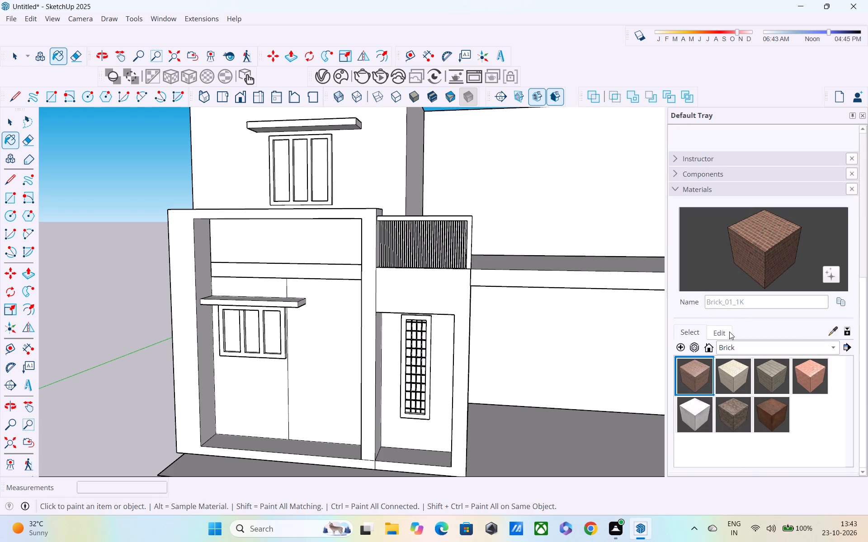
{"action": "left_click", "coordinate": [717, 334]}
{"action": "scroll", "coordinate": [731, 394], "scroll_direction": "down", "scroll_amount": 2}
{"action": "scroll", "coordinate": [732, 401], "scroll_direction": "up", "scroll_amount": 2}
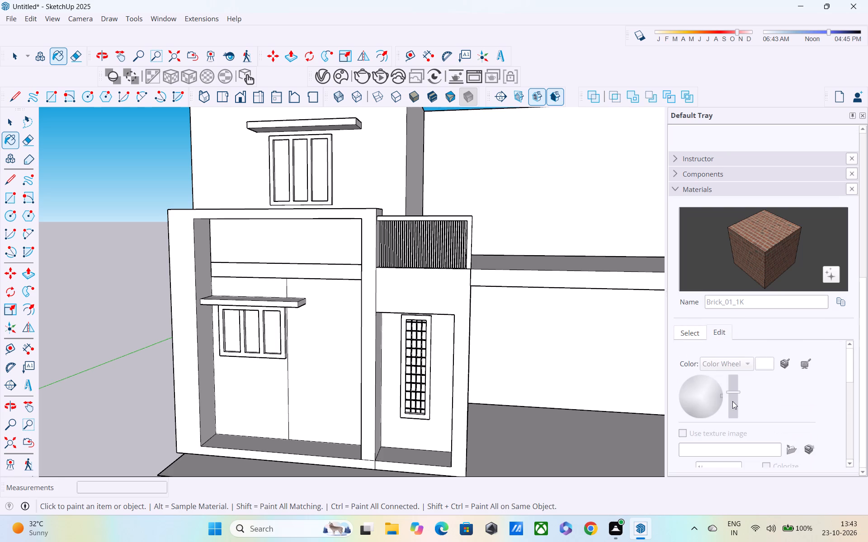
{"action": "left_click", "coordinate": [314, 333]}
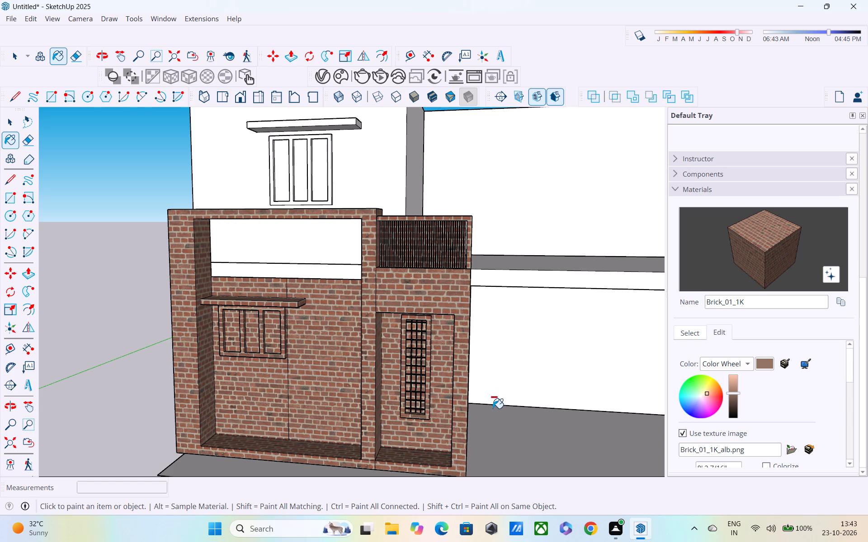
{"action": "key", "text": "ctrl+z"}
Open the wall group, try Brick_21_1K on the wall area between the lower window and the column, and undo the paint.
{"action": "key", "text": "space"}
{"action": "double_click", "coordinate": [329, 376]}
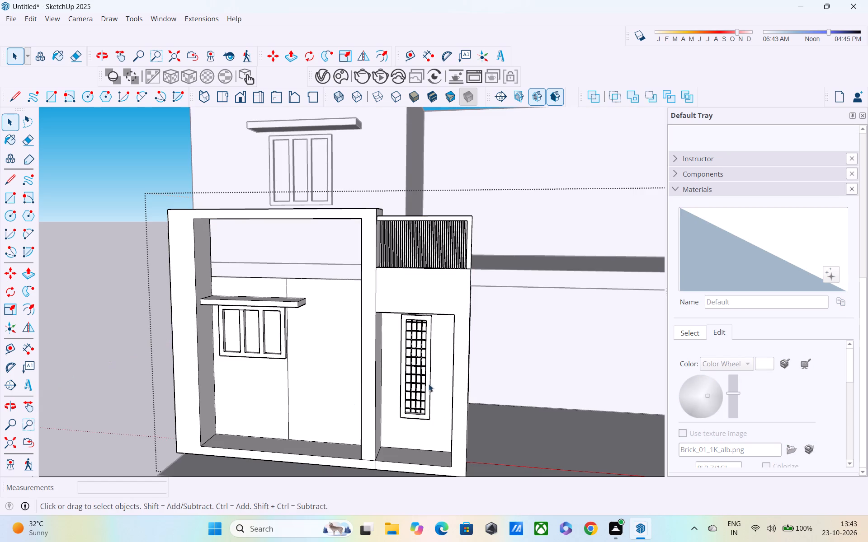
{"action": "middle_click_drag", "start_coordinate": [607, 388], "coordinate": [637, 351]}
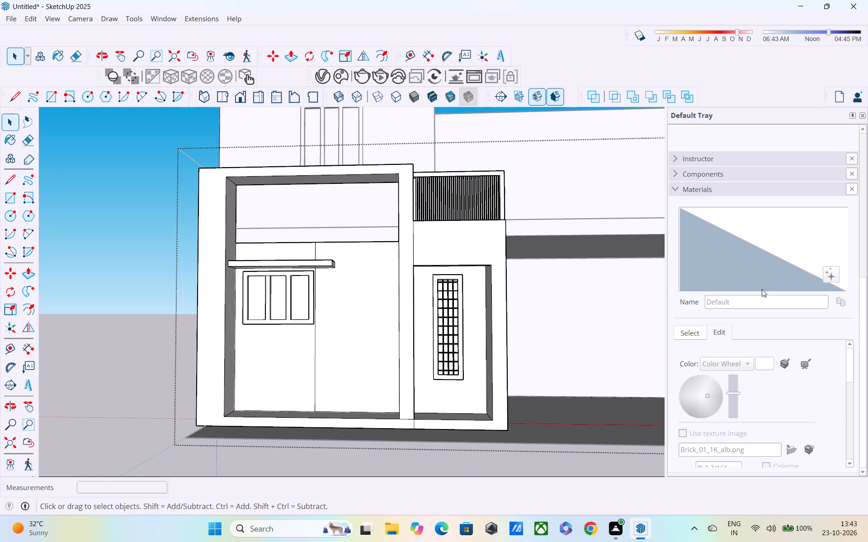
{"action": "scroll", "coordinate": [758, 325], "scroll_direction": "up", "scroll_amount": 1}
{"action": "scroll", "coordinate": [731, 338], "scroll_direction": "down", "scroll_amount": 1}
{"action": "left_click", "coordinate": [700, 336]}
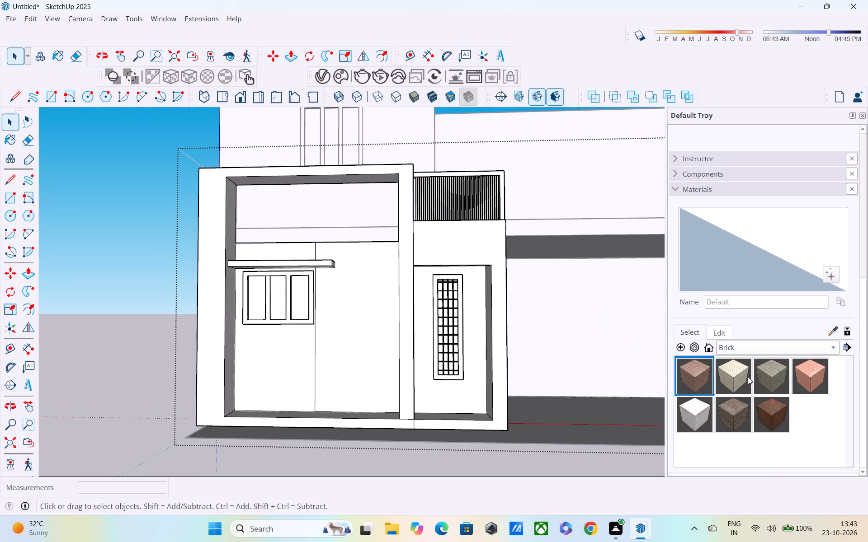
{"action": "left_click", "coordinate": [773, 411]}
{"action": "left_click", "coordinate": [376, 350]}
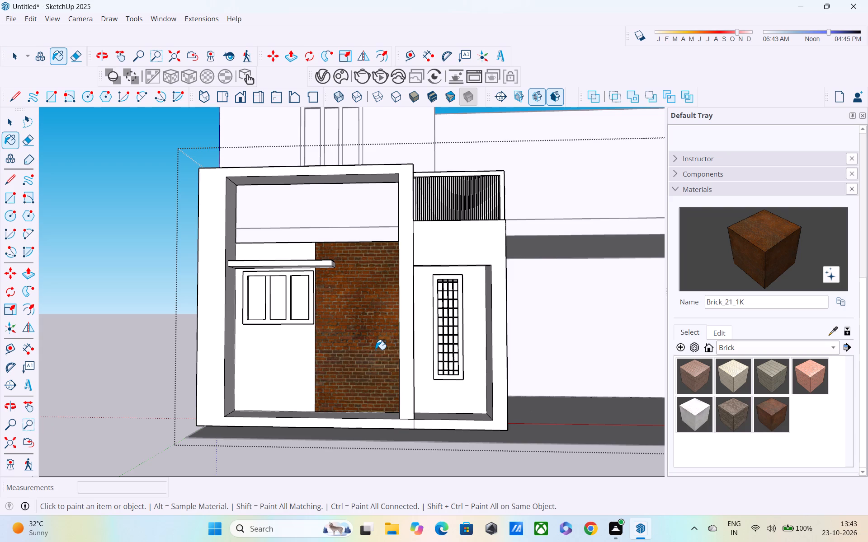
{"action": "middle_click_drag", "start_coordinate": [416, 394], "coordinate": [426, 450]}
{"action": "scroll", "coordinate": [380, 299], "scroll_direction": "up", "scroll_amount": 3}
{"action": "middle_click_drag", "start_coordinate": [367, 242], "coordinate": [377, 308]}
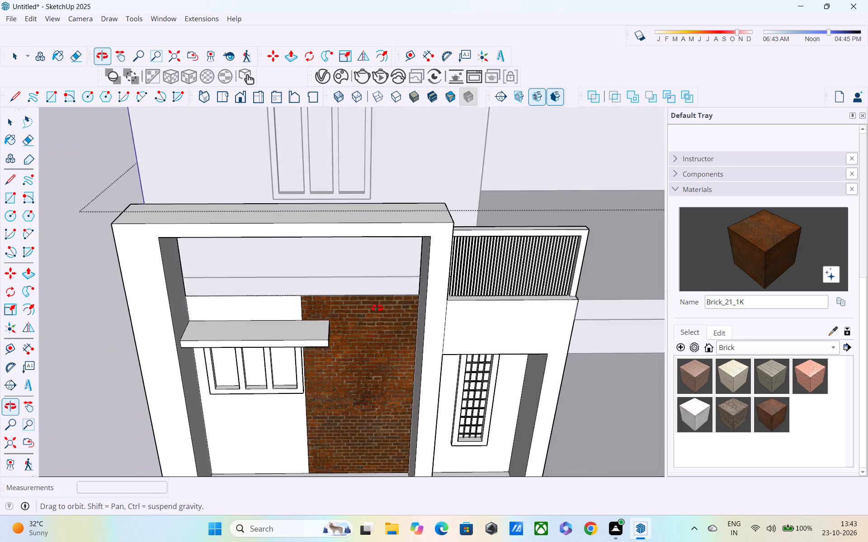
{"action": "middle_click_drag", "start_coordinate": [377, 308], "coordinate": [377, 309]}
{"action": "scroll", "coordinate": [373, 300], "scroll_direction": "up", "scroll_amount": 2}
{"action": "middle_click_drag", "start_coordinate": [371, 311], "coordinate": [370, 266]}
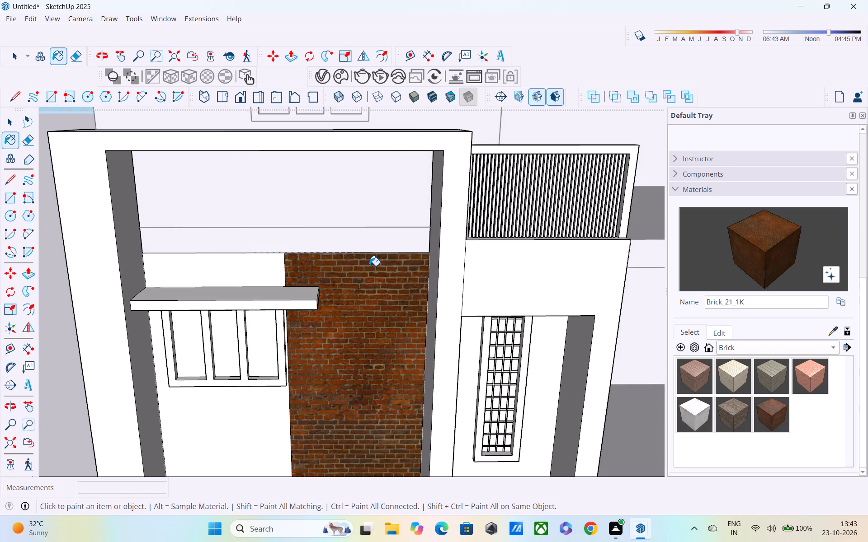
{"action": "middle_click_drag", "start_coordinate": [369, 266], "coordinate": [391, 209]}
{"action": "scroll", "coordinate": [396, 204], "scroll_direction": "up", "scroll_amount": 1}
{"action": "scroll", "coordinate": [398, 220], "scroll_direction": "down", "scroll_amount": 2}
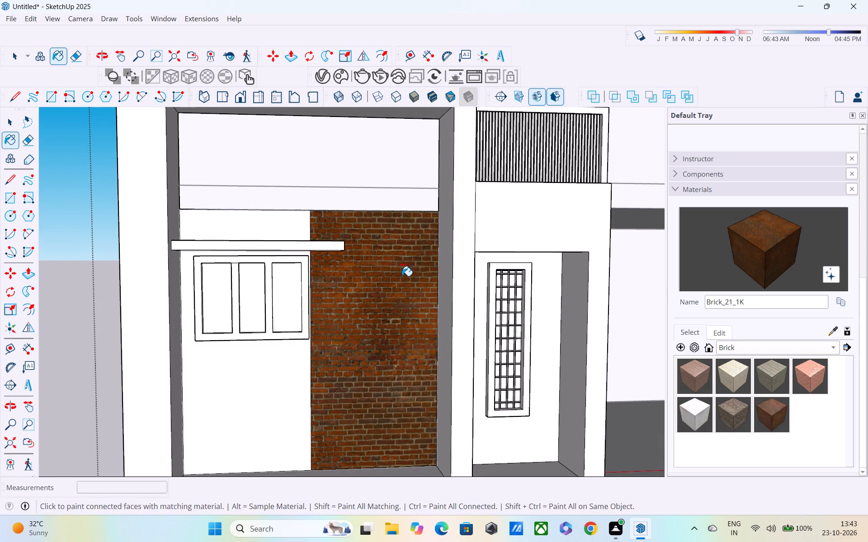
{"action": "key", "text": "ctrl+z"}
Leave the wall group and draw a 3" line along the wall base from the dividing line, continuing vertically up to the window canopy.
{"action": "middle_click_drag", "start_coordinate": [358, 350], "coordinate": [338, 335]}
{"action": "key", "text": "space"}
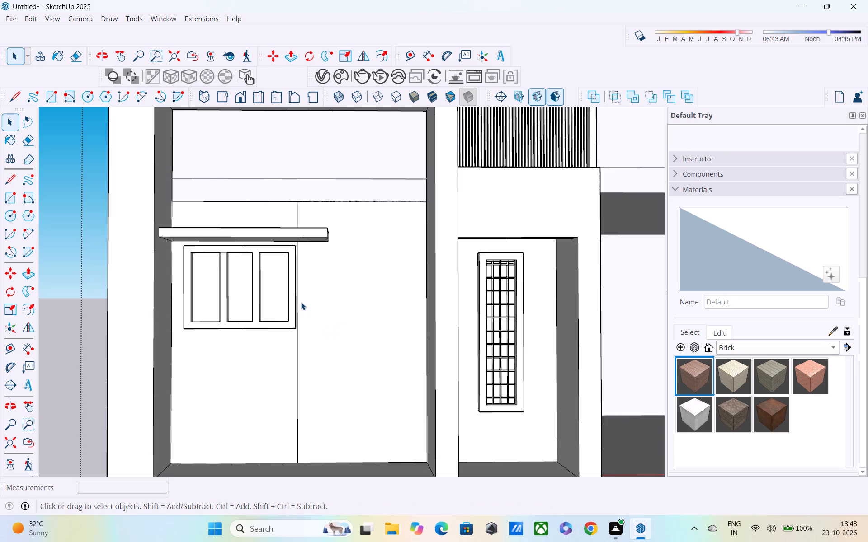
{"action": "left_click", "coordinate": [298, 296]}
{"action": "scroll", "coordinate": [306, 279], "scroll_direction": "up", "scroll_amount": 1}
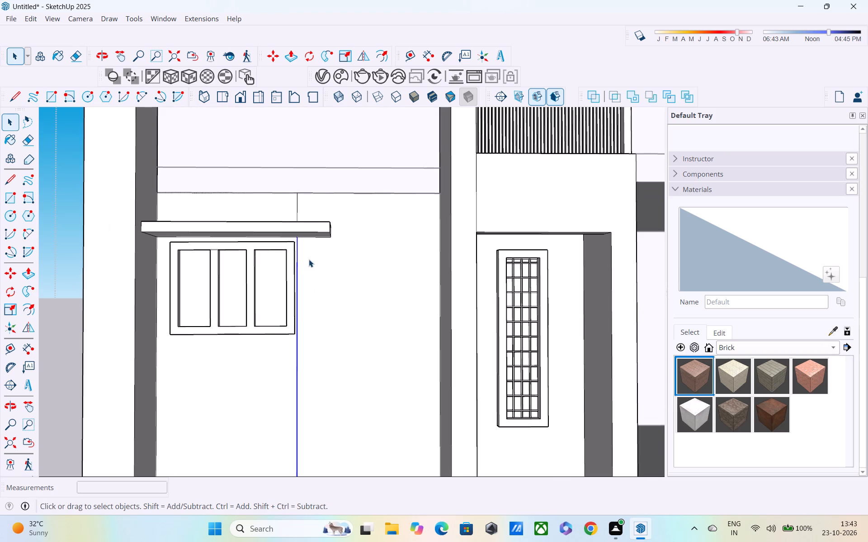
{"action": "key", "text": "Escape"}
{"action": "scroll", "coordinate": [328, 338], "scroll_direction": "up", "scroll_amount": 1}
{"action": "middle_click_drag", "start_coordinate": [326, 333], "coordinate": [317, 294]}
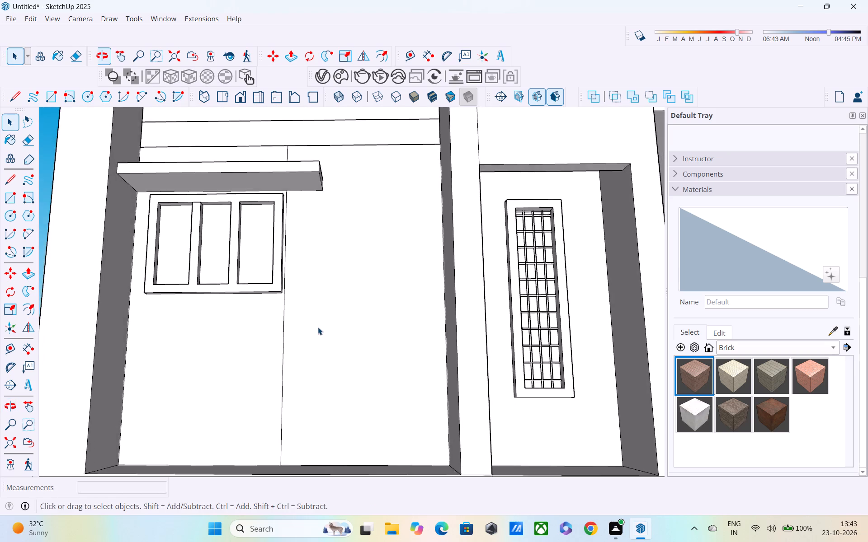
{"action": "scroll", "coordinate": [318, 328], "scroll_direction": "up", "scroll_amount": 2}
{"action": "middle_click_drag", "start_coordinate": [321, 403], "coordinate": [333, 318], "text": "shift"}
{"action": "middle_click_drag", "start_coordinate": [331, 371], "coordinate": [331, 390]}
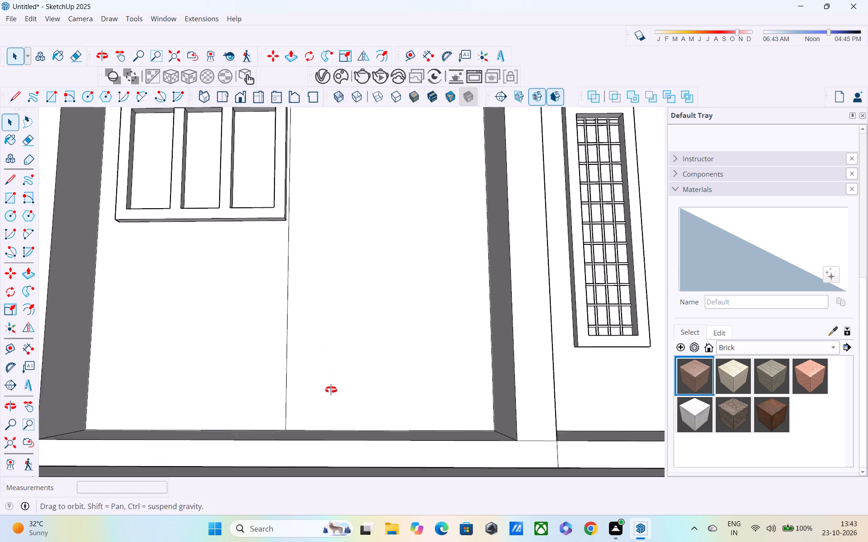
{"action": "middle_click_drag", "start_coordinate": [331, 390], "coordinate": [325, 304]}
{"action": "middle_click_drag", "start_coordinate": [324, 326], "coordinate": [330, 350]}
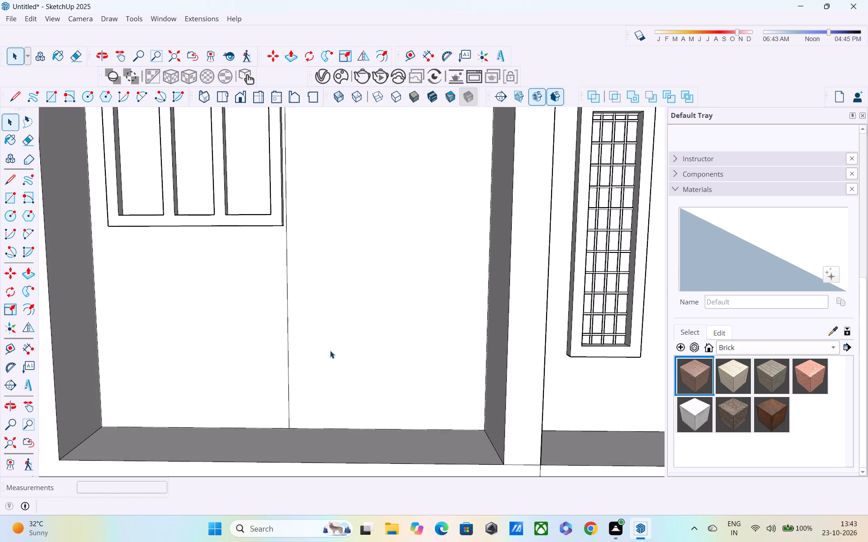
{"action": "key", "text": "l"}
{"action": "scroll", "coordinate": [301, 411], "scroll_direction": "up", "scroll_amount": 1}
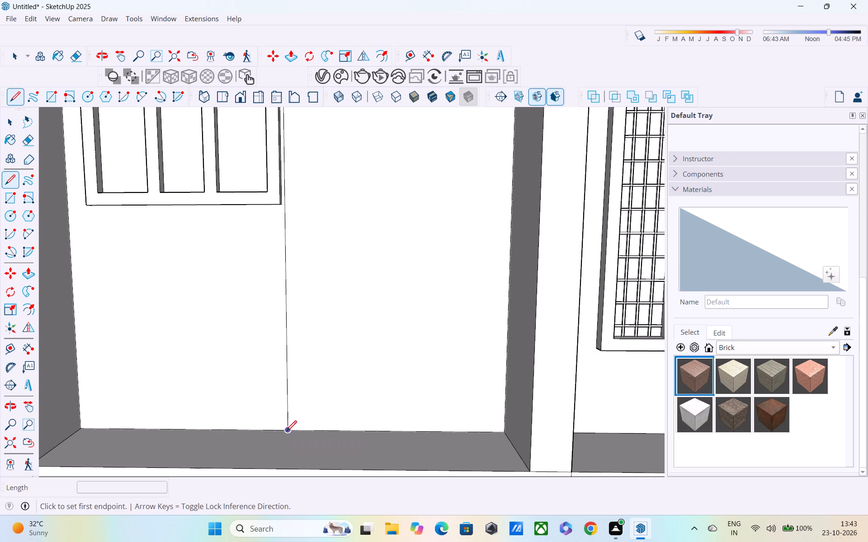
{"action": "left_click", "coordinate": [286, 432]}
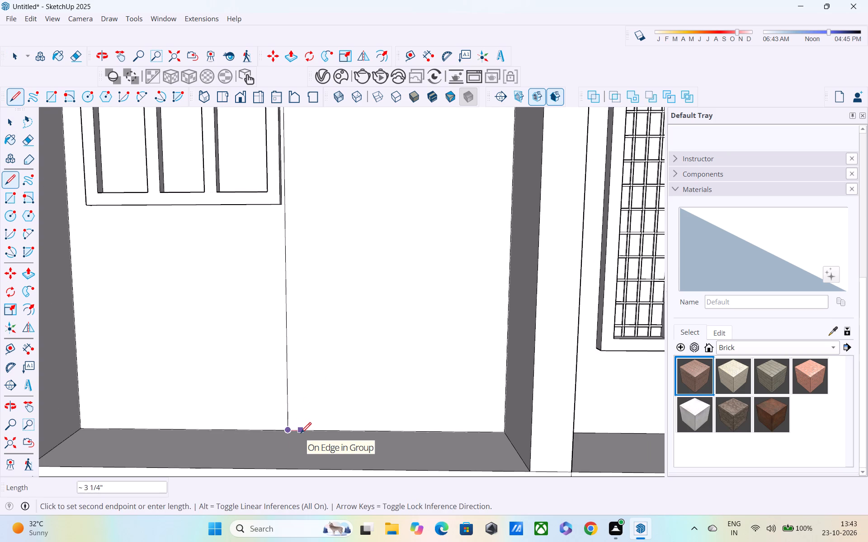
{"action": "key", "text": "3"}
{"action": "key", "text": "shift+quotedbl"}
{"action": "key", "text": "Return"}
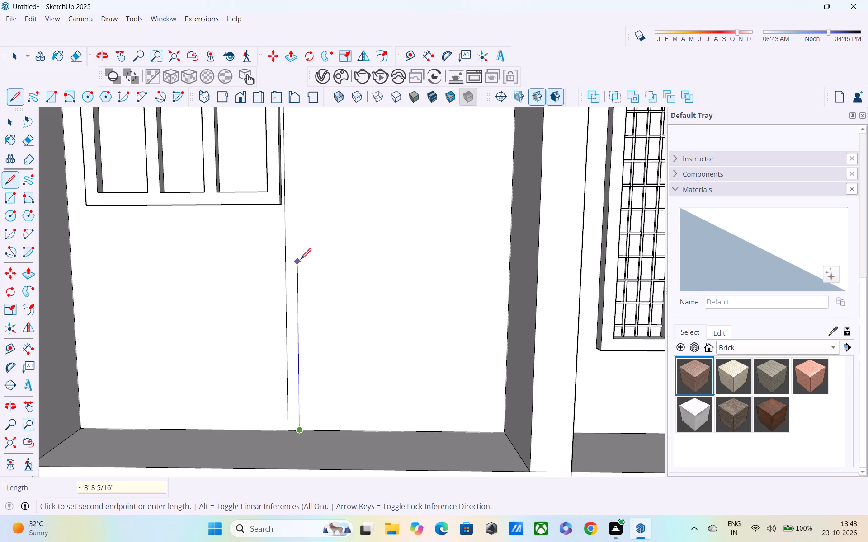
{"action": "middle_click_drag", "start_coordinate": [303, 244], "coordinate": [324, 444], "text": "shift"}
{"action": "middle_click_drag", "start_coordinate": [318, 304], "coordinate": [319, 214]}
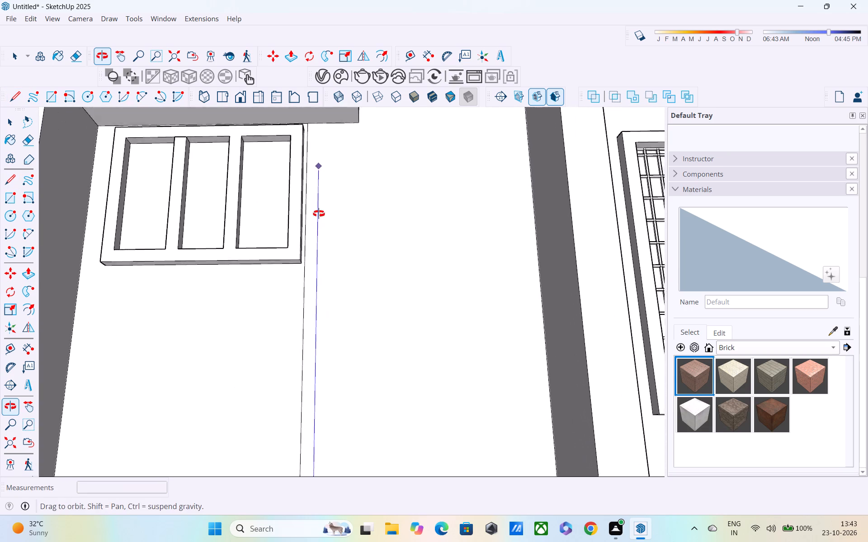
{"action": "middle_click_drag", "start_coordinate": [319, 214], "coordinate": [331, 293]}
{"action": "scroll", "coordinate": [329, 198], "scroll_direction": "up", "scroll_amount": 2}
{"action": "left_click", "coordinate": [330, 196]}
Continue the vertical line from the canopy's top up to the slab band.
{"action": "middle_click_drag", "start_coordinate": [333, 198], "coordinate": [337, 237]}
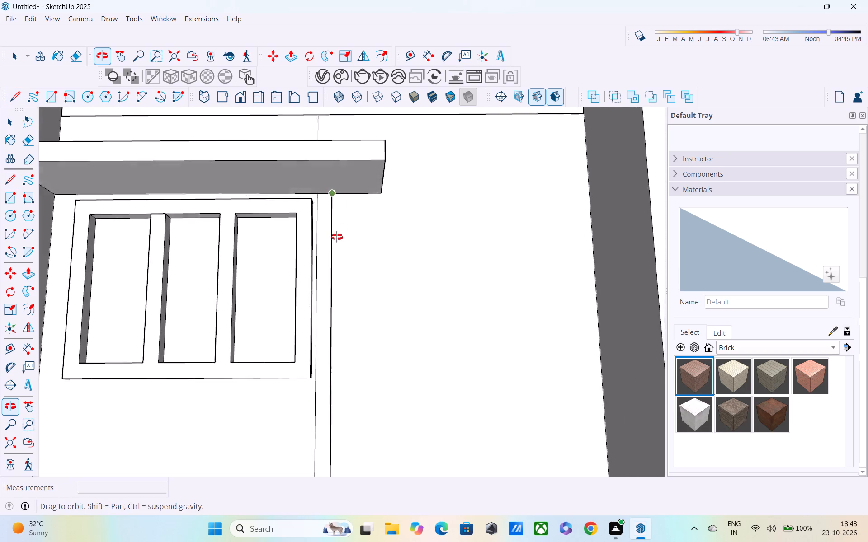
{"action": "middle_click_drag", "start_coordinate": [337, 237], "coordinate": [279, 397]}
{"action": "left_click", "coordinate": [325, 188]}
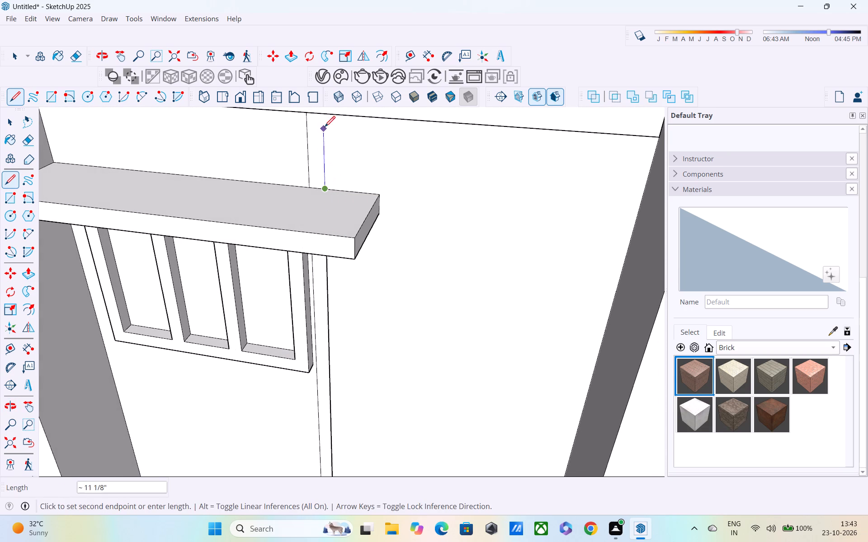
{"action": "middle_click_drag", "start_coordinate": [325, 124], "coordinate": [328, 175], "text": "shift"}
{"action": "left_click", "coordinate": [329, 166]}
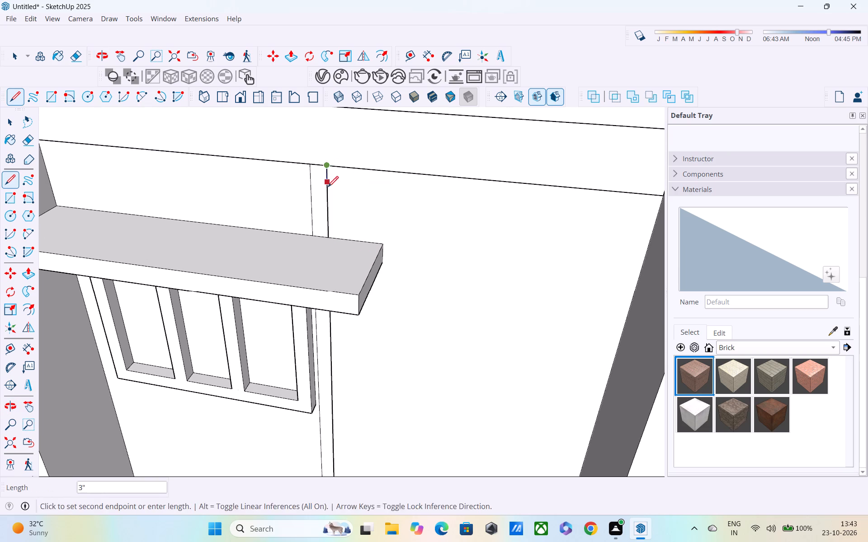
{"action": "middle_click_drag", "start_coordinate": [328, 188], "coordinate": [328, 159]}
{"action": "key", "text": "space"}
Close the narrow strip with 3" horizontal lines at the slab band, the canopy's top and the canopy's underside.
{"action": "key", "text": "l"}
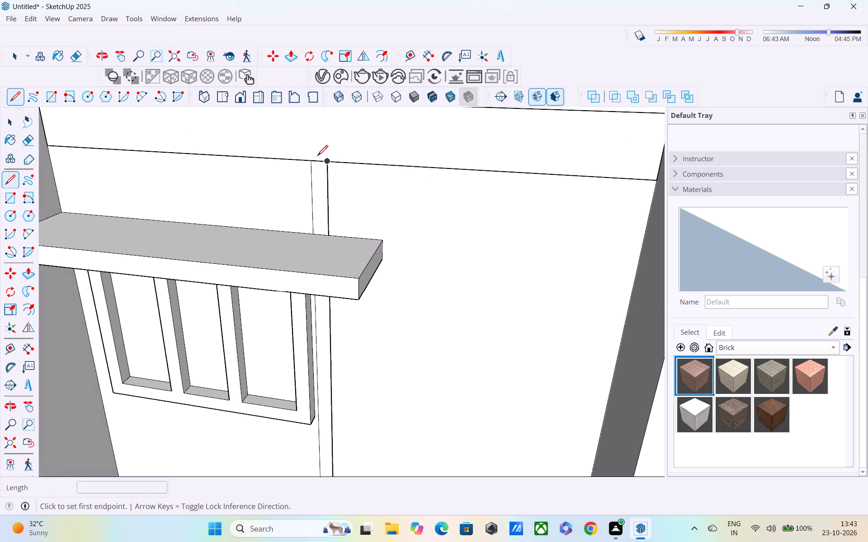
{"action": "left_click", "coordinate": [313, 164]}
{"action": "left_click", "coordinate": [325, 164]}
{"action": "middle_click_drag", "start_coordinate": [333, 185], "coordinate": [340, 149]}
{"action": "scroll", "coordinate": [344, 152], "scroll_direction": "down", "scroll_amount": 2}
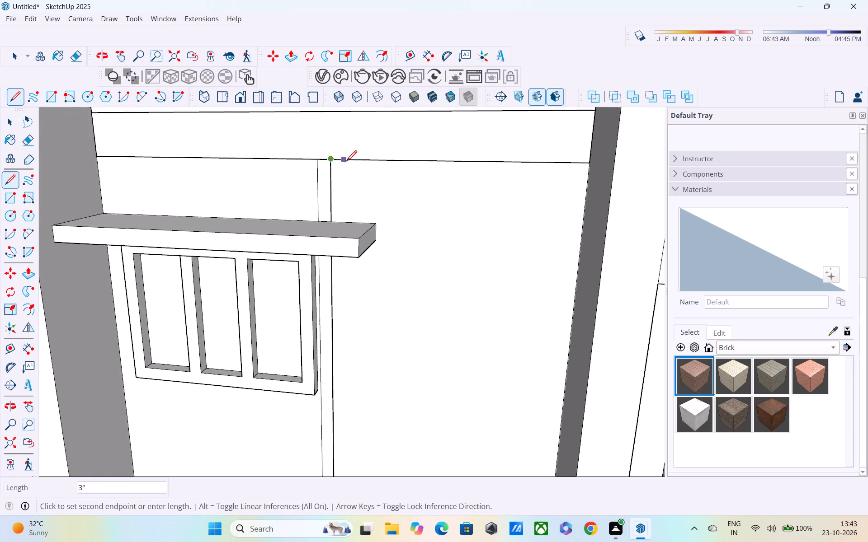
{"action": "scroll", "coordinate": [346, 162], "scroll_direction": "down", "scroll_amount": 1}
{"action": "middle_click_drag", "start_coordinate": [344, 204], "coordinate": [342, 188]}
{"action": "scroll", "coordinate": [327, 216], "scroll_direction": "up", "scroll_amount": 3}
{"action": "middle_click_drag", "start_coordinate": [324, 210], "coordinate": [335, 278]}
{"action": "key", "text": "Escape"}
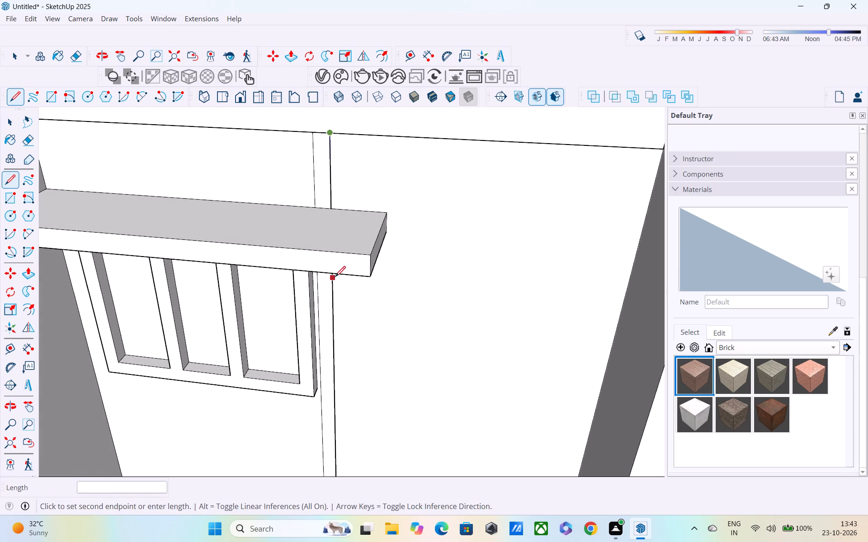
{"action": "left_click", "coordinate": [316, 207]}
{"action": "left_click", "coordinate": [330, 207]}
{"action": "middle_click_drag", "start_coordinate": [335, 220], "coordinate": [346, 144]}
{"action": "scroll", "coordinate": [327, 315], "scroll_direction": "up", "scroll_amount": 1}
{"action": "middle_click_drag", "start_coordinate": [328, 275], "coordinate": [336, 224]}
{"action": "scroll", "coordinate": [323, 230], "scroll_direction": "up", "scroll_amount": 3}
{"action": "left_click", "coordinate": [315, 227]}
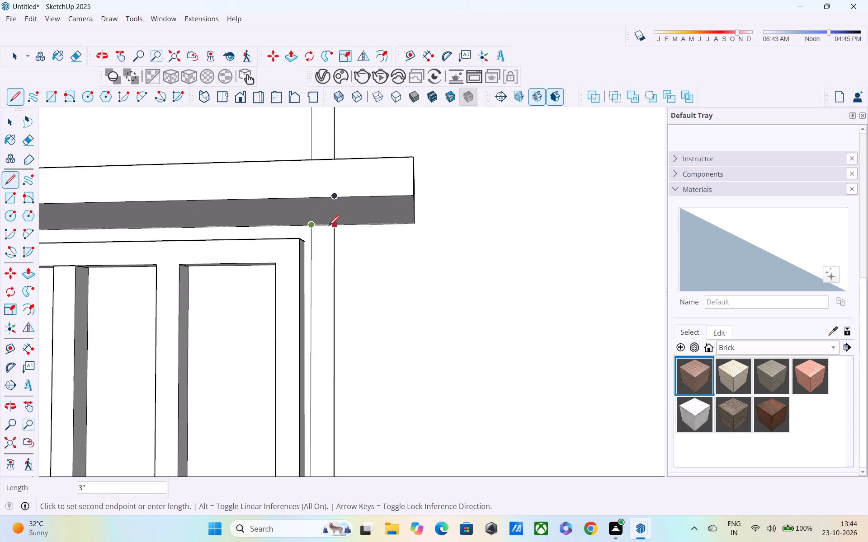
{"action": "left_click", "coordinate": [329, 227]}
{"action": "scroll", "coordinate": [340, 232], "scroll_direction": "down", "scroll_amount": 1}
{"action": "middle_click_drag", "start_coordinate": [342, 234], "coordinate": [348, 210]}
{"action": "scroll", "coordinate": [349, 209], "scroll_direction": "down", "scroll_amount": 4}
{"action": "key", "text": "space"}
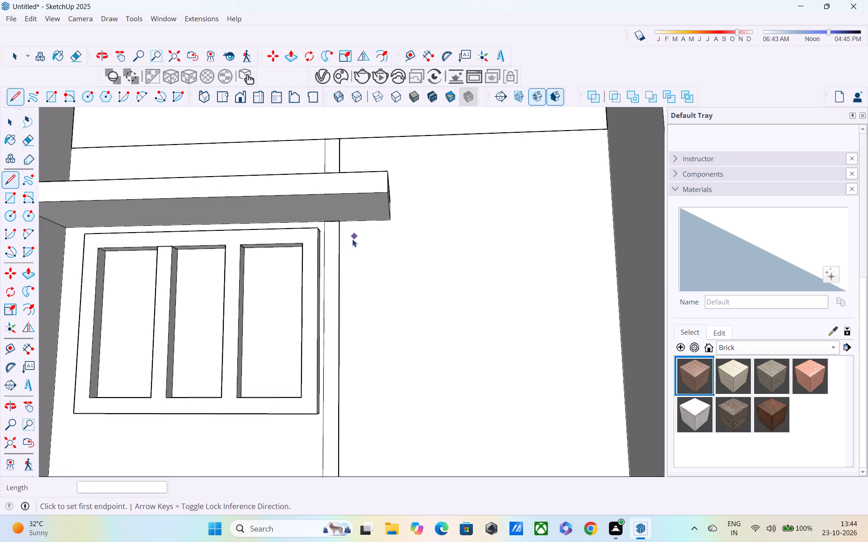
Open the wall group and check whether the narrow strip beside the lower window can be selected as its own face.
{"action": "left_click", "coordinate": [333, 282]}
{"action": "double_click", "coordinate": [330, 282]}
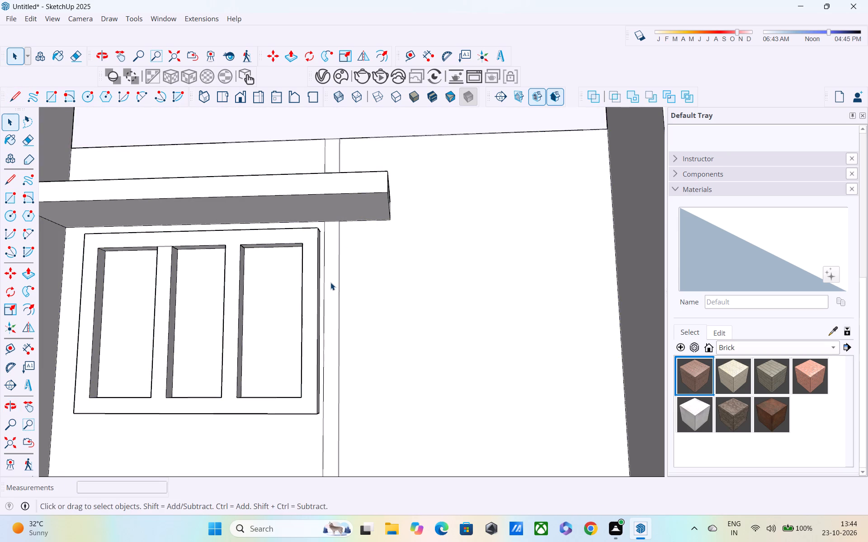
{"action": "double_click", "coordinate": [335, 292]}
{"action": "left_click", "coordinate": [335, 292]}
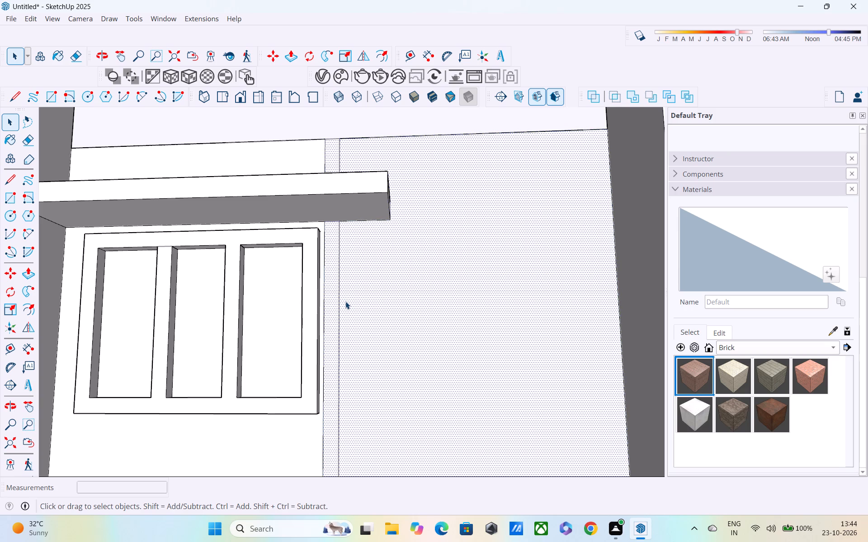
{"action": "left_click", "coordinate": [345, 301]}
{"action": "scroll", "coordinate": [353, 299], "scroll_direction": "down", "scroll_amount": 9}
Undo the vertical and horizontal lines drawn outside the wall group for the narrow strip beside the lower window.
{"action": "key", "text": "ctrl+z"}
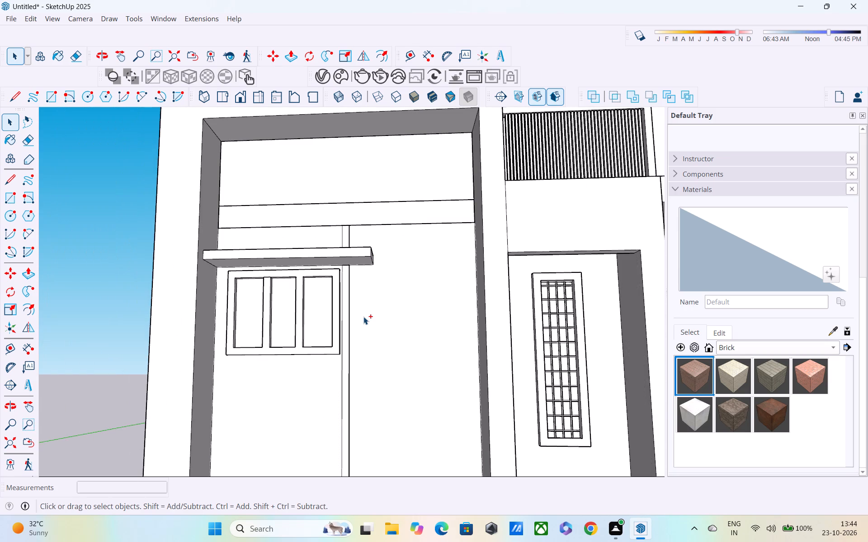
{"action": "key", "text": "ctrl+z"}
{"action": "key", "text": "ctrl+z"}
{"action": "key", "text": "ctrl+z"}
{"action": "key", "text": "ctrl+z"}
{"action": "key", "text": "ctrl+z"}
{"action": "key", "text": "ctrl+z"}
{"action": "key", "text": "z"}
{"action": "key", "text": "ctrl+z"}
{"action": "scroll", "coordinate": [363, 328], "scroll_direction": "down", "scroll_amount": 3}
{"action": "middle_click_drag", "start_coordinate": [363, 333], "coordinate": [365, 318]}
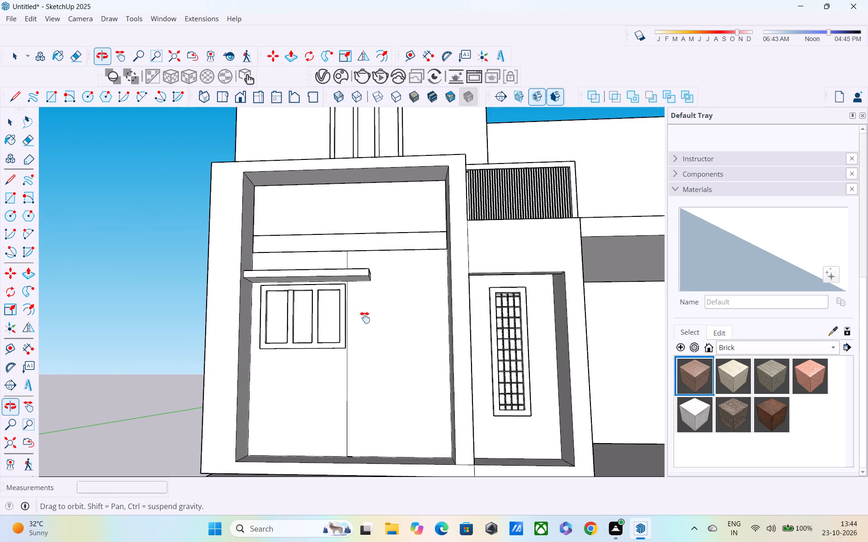
{"action": "middle_click_drag", "start_coordinate": [365, 318], "coordinate": [369, 268]}
{"action": "middle_click_drag", "start_coordinate": [374, 378], "coordinate": [374, 435]}
{"action": "key", "text": "ctrl+z"}
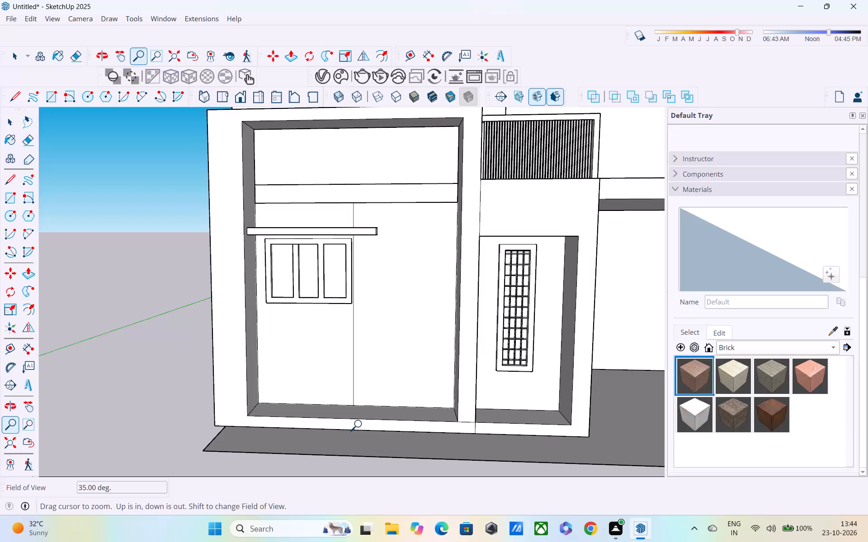
Open the wall group and draw a 3" line along the wall base from the dividing line.
{"action": "scroll", "coordinate": [359, 419], "scroll_direction": "up", "scroll_amount": 3}
{"action": "key", "text": "space"}
{"action": "triple_click", "coordinate": [350, 347]}
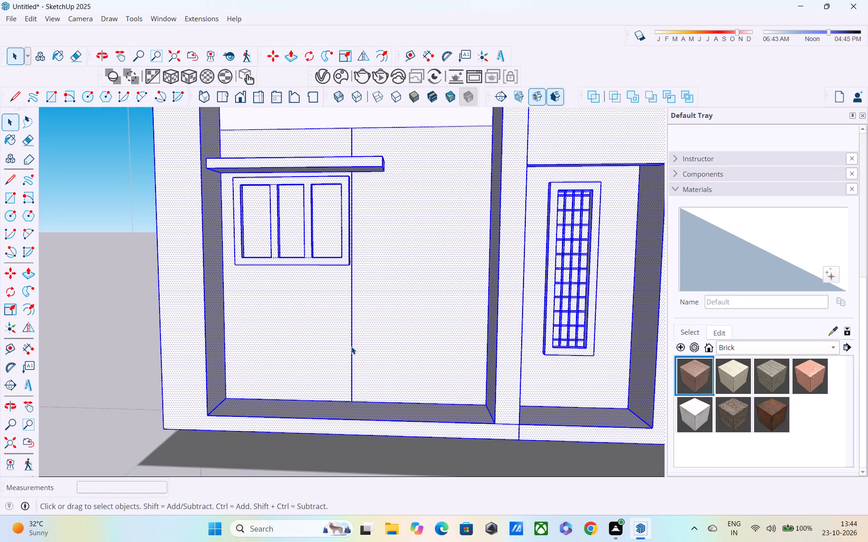
{"action": "left_click", "coordinate": [123, 257]}
{"action": "double_click", "coordinate": [364, 319]}
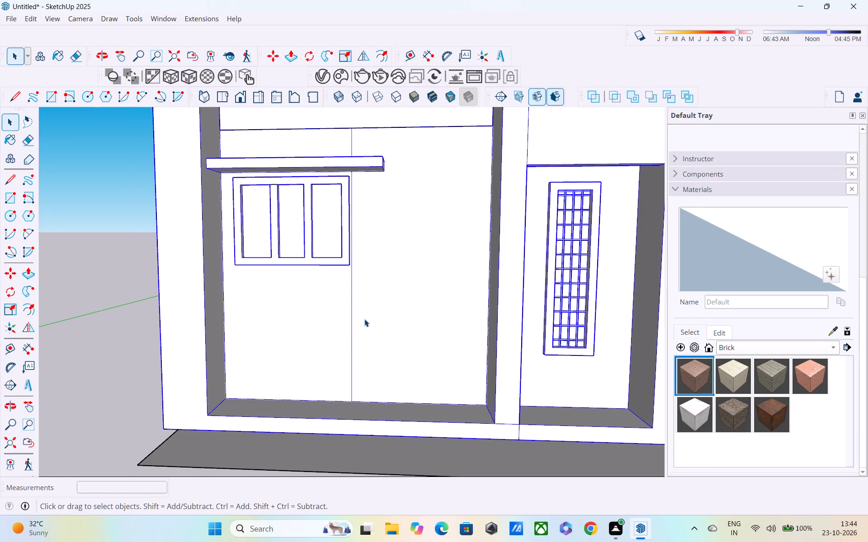
{"action": "key", "text": "l"}
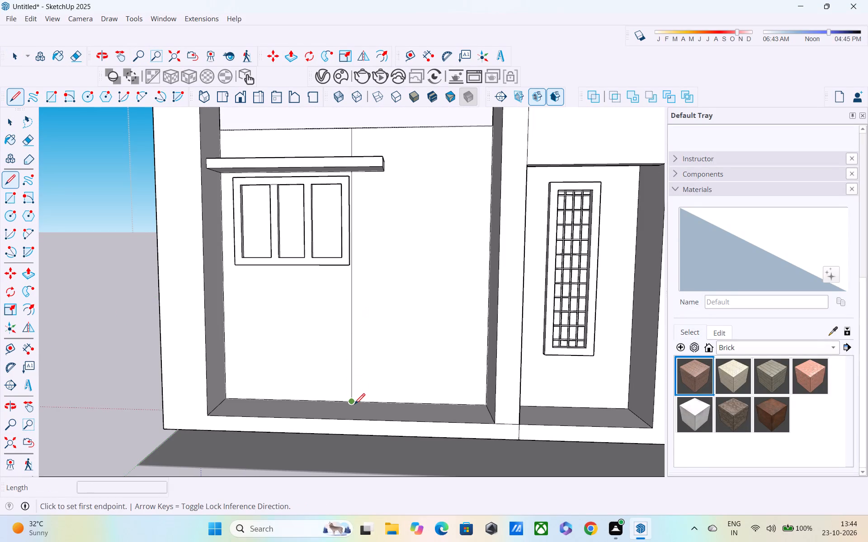
{"action": "left_click", "coordinate": [354, 405]}
{"action": "left_click", "coordinate": [362, 401]}
Draw a vertical line about 8' 9/16" long from the 3" point at the wall base to the canopy's underside.
{"action": "left_click", "coordinate": [358, 404]}
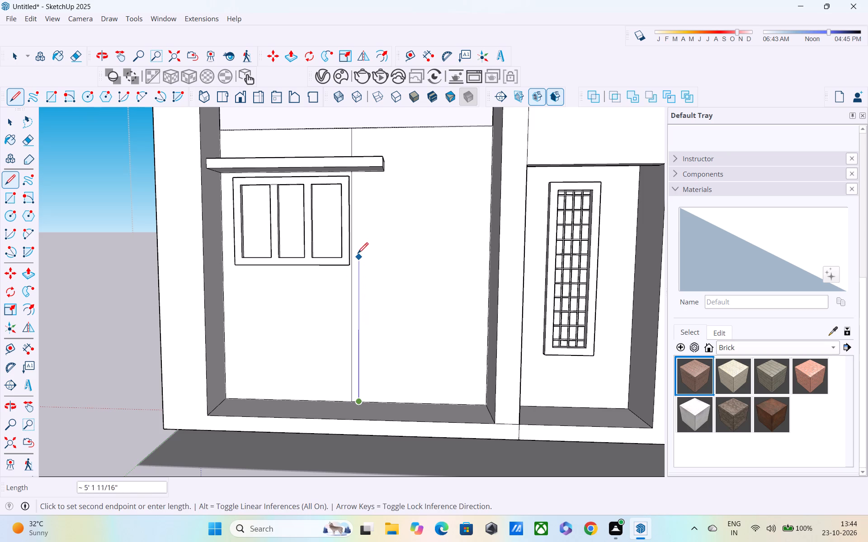
{"action": "middle_click_drag", "start_coordinate": [369, 177], "coordinate": [369, 130]}
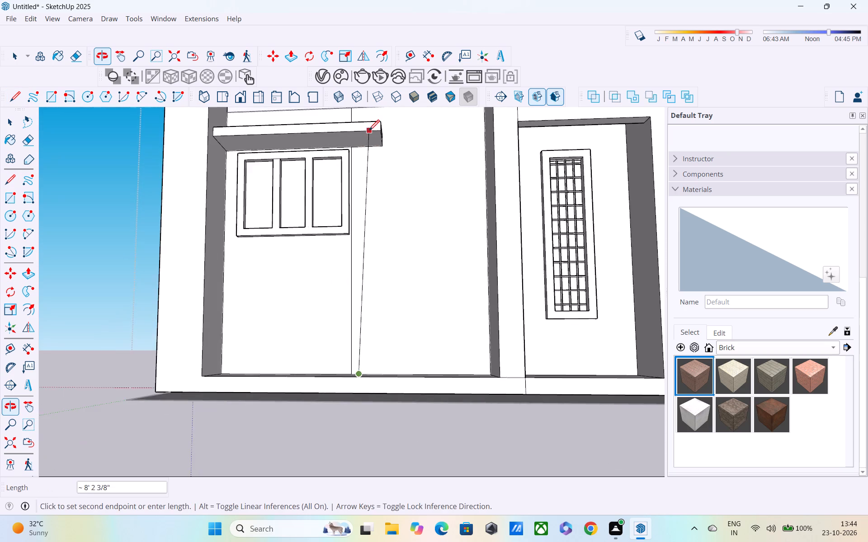
{"action": "scroll", "coordinate": [363, 143], "scroll_direction": "up", "scroll_amount": 10}
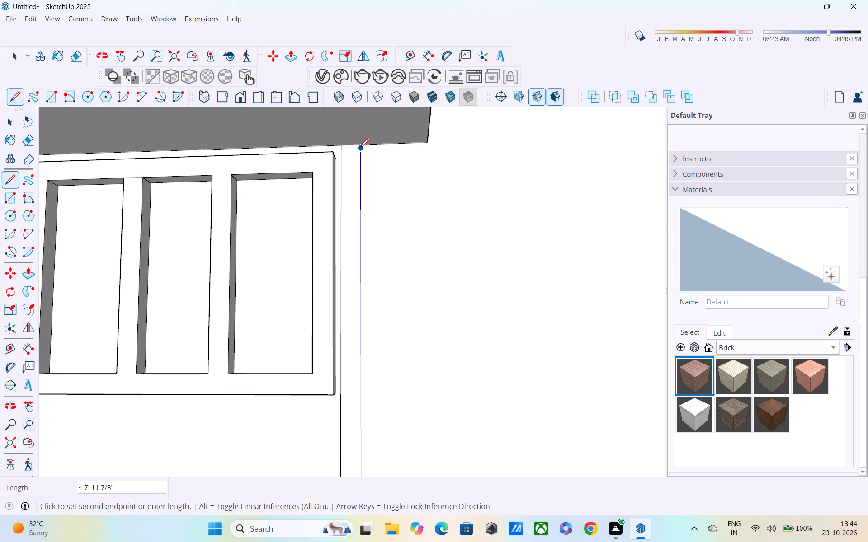
{"action": "left_click", "coordinate": [358, 147]}
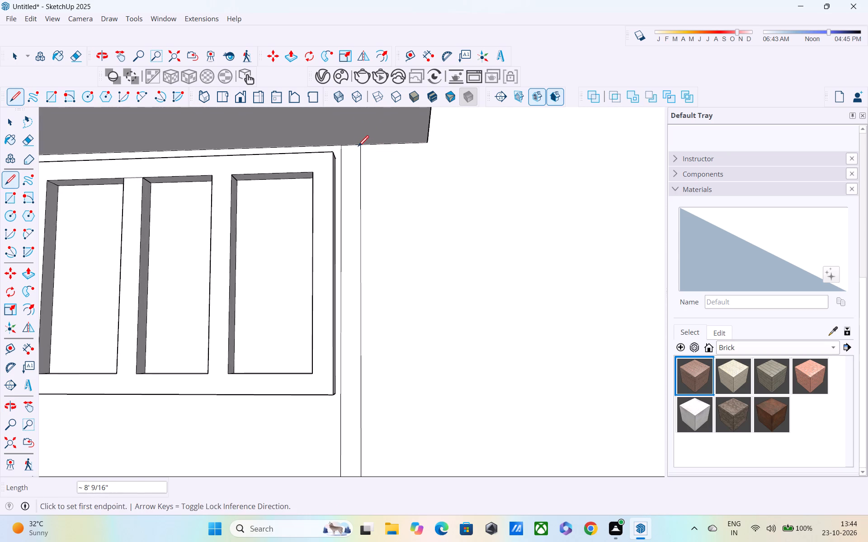
Continue the strip's outer edge above the canopy with a vertical line about 1' 1 11/16" long up to the slab band.
{"action": "left_click", "coordinate": [346, 148]}
{"action": "middle_click_drag", "start_coordinate": [356, 148], "coordinate": [310, 369]}
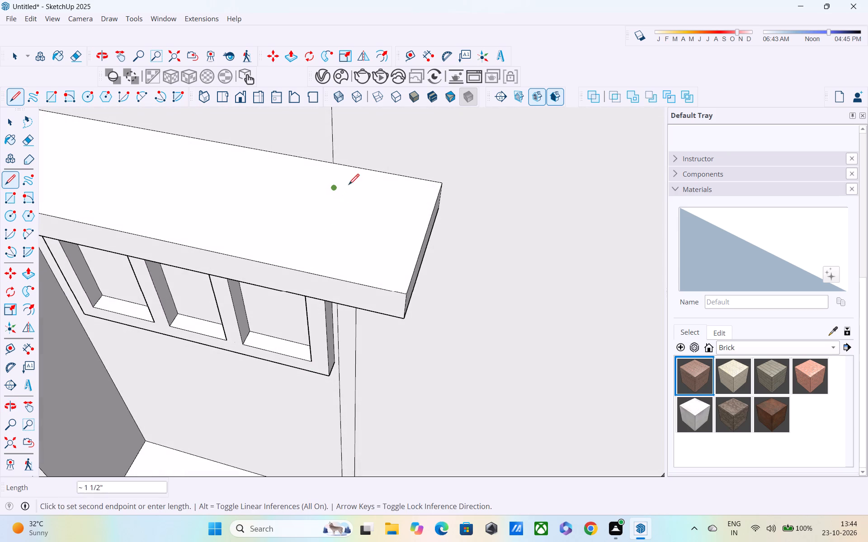
{"action": "left_click", "coordinate": [358, 169]}
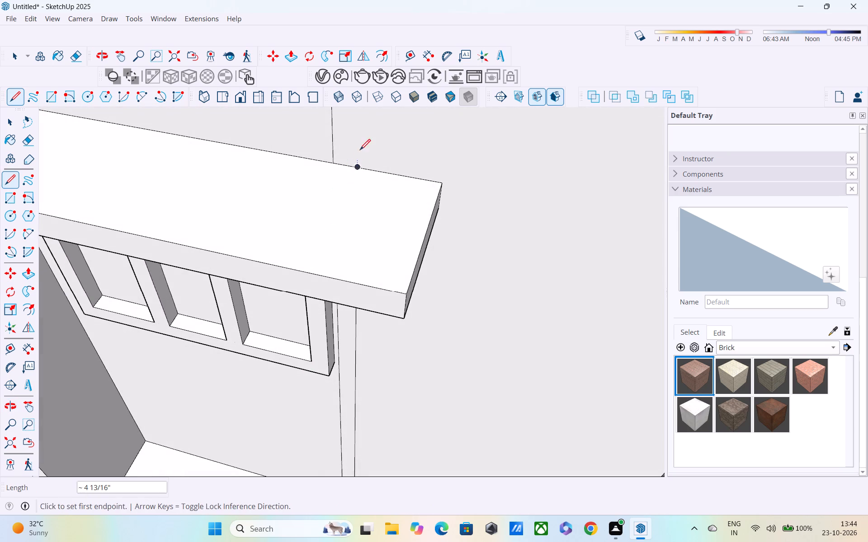
{"action": "scroll", "coordinate": [361, 137], "scroll_direction": "down", "scroll_amount": 1}
{"action": "middle_click_drag", "start_coordinate": [361, 141], "coordinate": [361, 323]}
{"action": "middle_click_drag", "start_coordinate": [359, 307], "coordinate": [379, 215]}
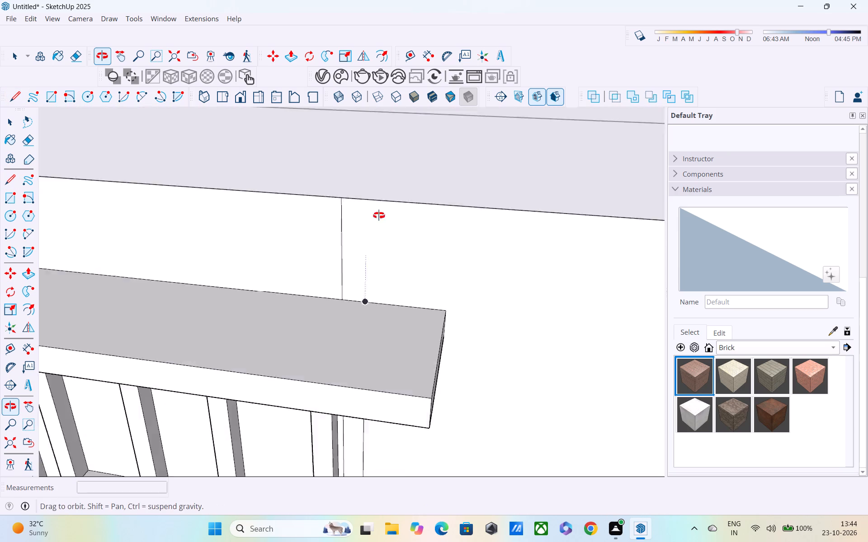
{"action": "middle_click_drag", "start_coordinate": [379, 215], "coordinate": [402, 168]}
{"action": "left_click", "coordinate": [375, 281]}
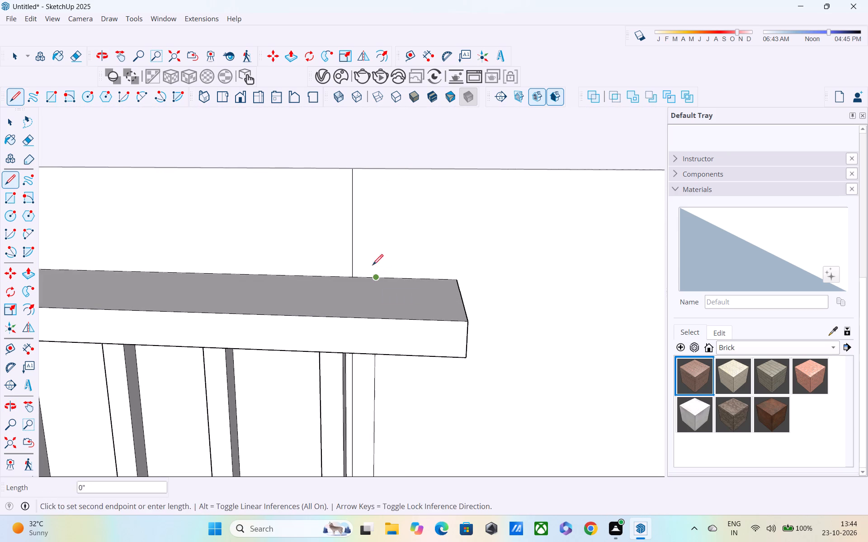
{"action": "middle_click_drag", "start_coordinate": [372, 188], "coordinate": [389, 119]}
{"action": "scroll", "coordinate": [374, 163], "scroll_direction": "up", "scroll_amount": 3}
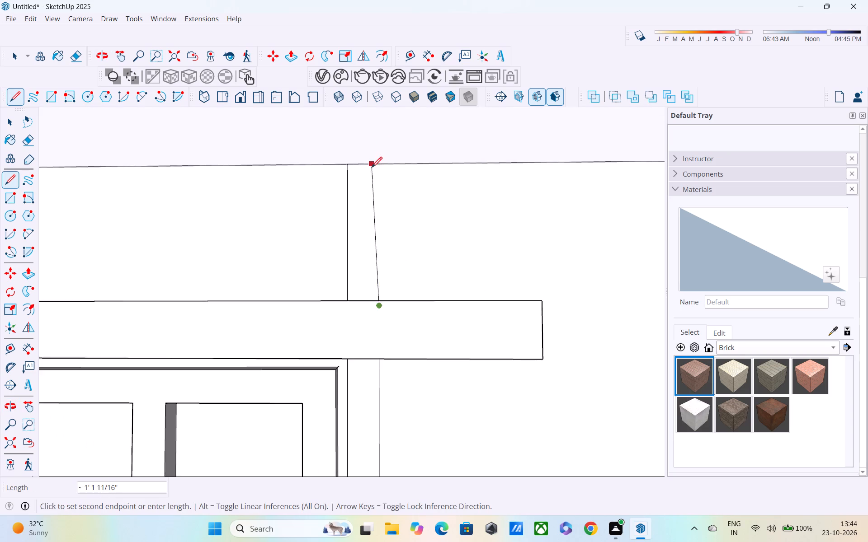
{"action": "scroll", "coordinate": [372, 168], "scroll_direction": "up", "scroll_amount": 4}
{"action": "left_click", "coordinate": [381, 164]}
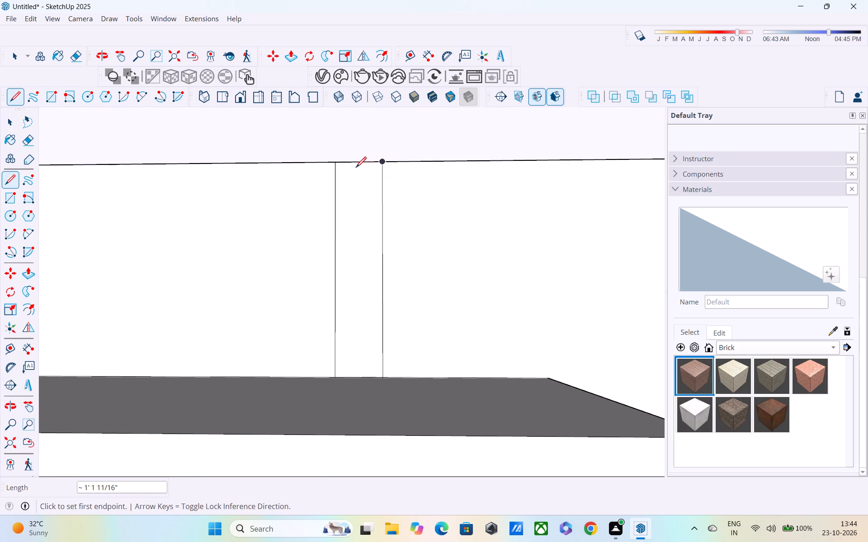
{"action": "left_click", "coordinate": [339, 165]}
{"action": "key", "text": "space"}
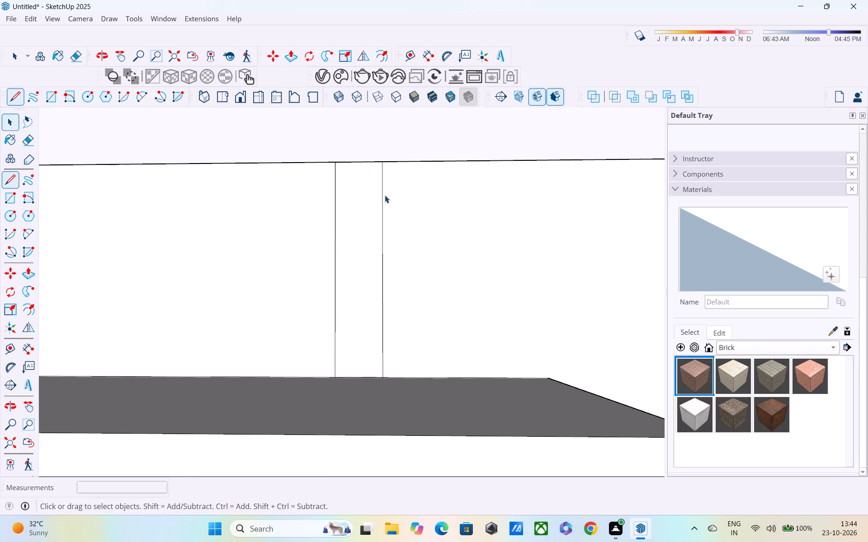
Push/Pull the narrow strip above the window canopy outward by 2".
{"action": "middle_click_drag", "start_coordinate": [383, 225], "coordinate": [374, 196]}
{"action": "scroll", "coordinate": [373, 199], "scroll_direction": "down", "scroll_amount": 4}
{"action": "scroll", "coordinate": [380, 256], "scroll_direction": "down", "scroll_amount": 1}
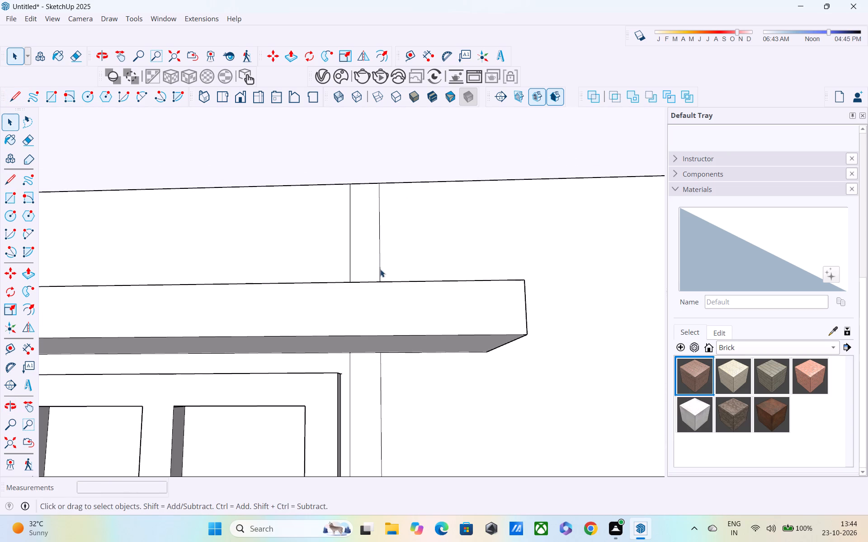
{"action": "key", "text": "p"}
{"action": "left_click", "coordinate": [374, 251]}
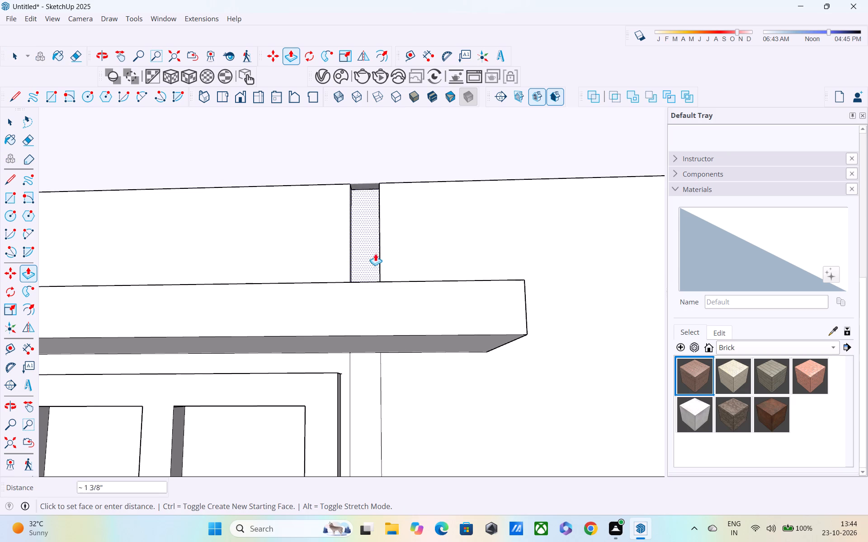
{"action": "middle_click_drag", "start_coordinate": [388, 240], "coordinate": [281, 298]}
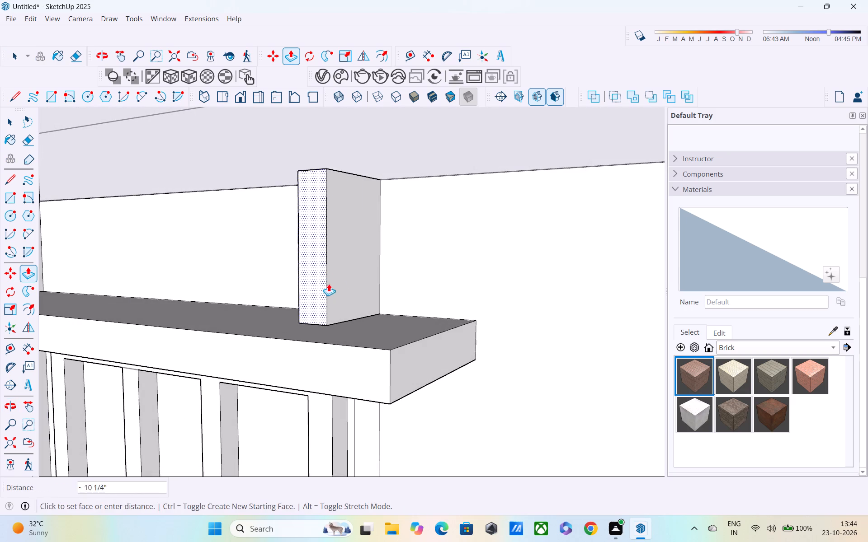
{"action": "type", "text": "2\""}
{"action": "key", "text": "Return"}
{"action": "scroll", "coordinate": [363, 273], "scroll_direction": "down", "scroll_amount": 5}
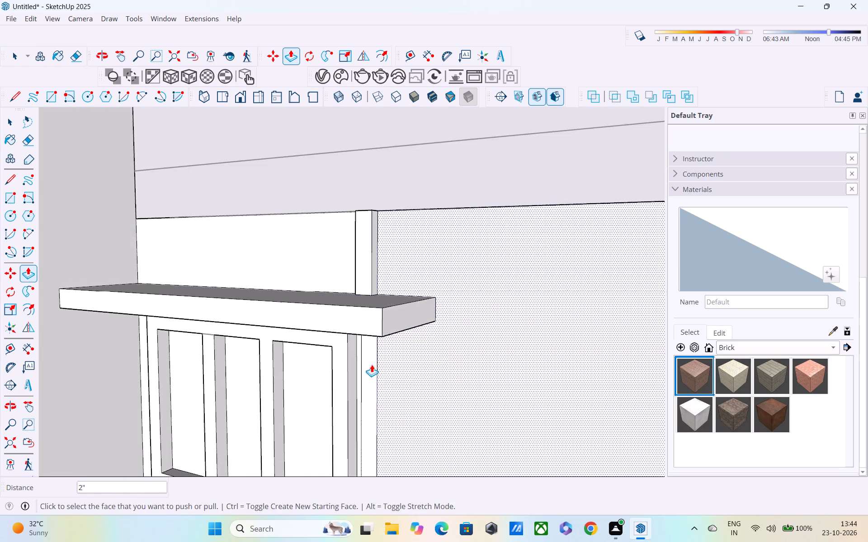
Push/Pull the narrow strip below the window canopy outward by the same 2".
{"action": "middle_click_drag", "start_coordinate": [369, 365], "coordinate": [402, 266]}
{"action": "scroll", "coordinate": [402, 266], "scroll_direction": "up", "scroll_amount": 1}
{"action": "double_click", "coordinate": [381, 315]}
{"action": "scroll", "coordinate": [387, 320], "scroll_direction": "down", "scroll_amount": 5}
{"action": "middle_click_drag", "start_coordinate": [389, 320], "coordinate": [395, 338]}
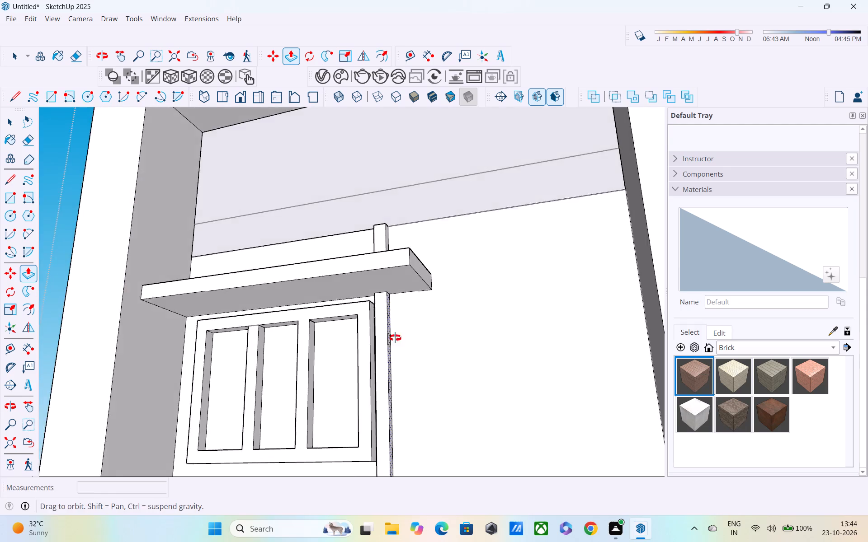
{"action": "middle_click_drag", "start_coordinate": [395, 338], "coordinate": [405, 358]}
{"action": "scroll", "coordinate": [396, 344], "scroll_direction": "down", "scroll_amount": 10}
{"action": "middle_click_drag", "start_coordinate": [396, 337], "coordinate": [456, 343]}
{"action": "scroll", "coordinate": [451, 333], "scroll_direction": "down", "scroll_amount": 4}
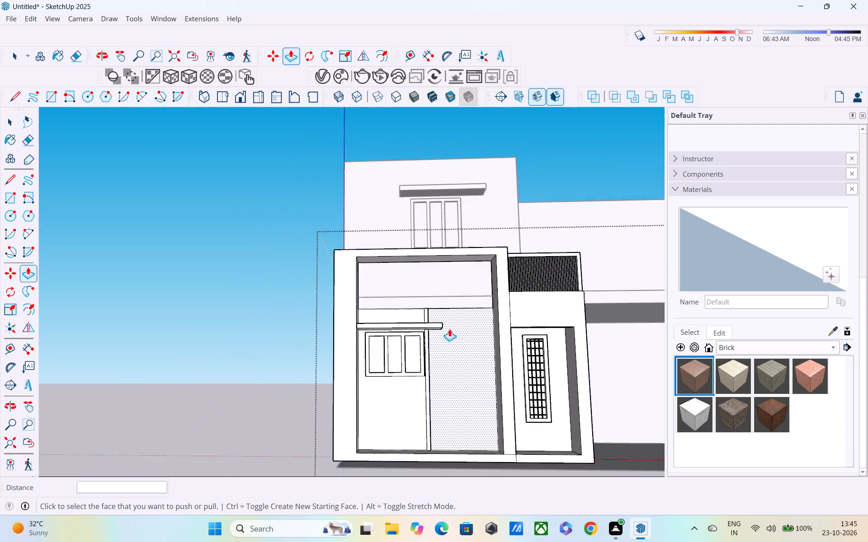
Examine where the top of the projecting narrow strip meets the slab band.
{"action": "key", "text": "space"}
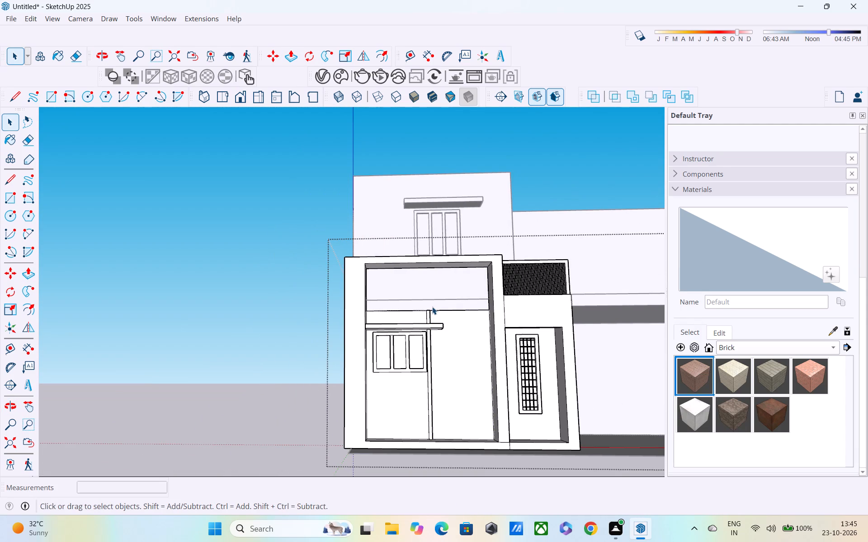
{"action": "scroll", "coordinate": [433, 289], "scroll_direction": "up", "scroll_amount": 1}
{"action": "middle_click_drag", "start_coordinate": [440, 302], "coordinate": [450, 354]}
{"action": "scroll", "coordinate": [442, 343], "scroll_direction": "up", "scroll_amount": 5}
{"action": "middle_click_drag", "start_coordinate": [433, 330], "coordinate": [420, 289]}
{"action": "scroll", "coordinate": [411, 327], "scroll_direction": "up", "scroll_amount": 5}
{"action": "middle_click_drag", "start_coordinate": [412, 327], "coordinate": [367, 383]}
{"action": "scroll", "coordinate": [367, 383], "scroll_direction": "up", "scroll_amount": 5}
{"action": "left_click", "coordinate": [366, 383]}
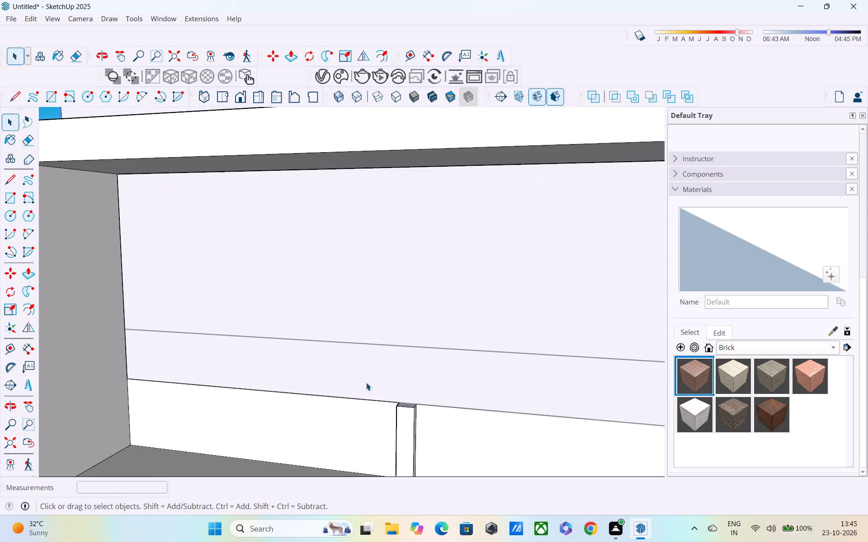
{"action": "scroll", "coordinate": [277, 302], "scroll_direction": "down", "scroll_amount": 8}
{"action": "middle_click_drag", "start_coordinate": [337, 342], "coordinate": [495, 359], "text": "shift"}
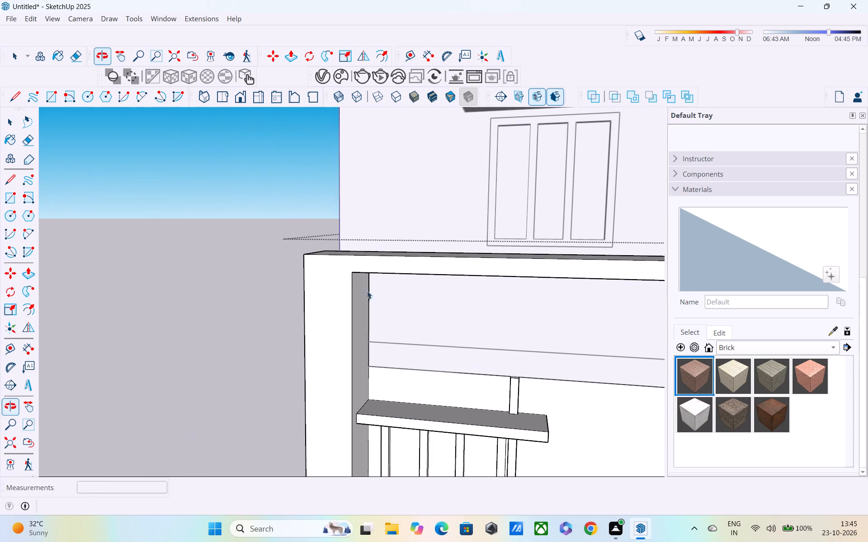
Leave the wall group, open the slab band group and push the band's front face back 9".
{"action": "left_click", "coordinate": [228, 232]}
{"action": "double_click", "coordinate": [486, 369]}
{"action": "middle_click_drag", "start_coordinate": [487, 369], "coordinate": [452, 320]}
{"action": "scroll", "coordinate": [463, 322], "scroll_direction": "up", "scroll_amount": 1}
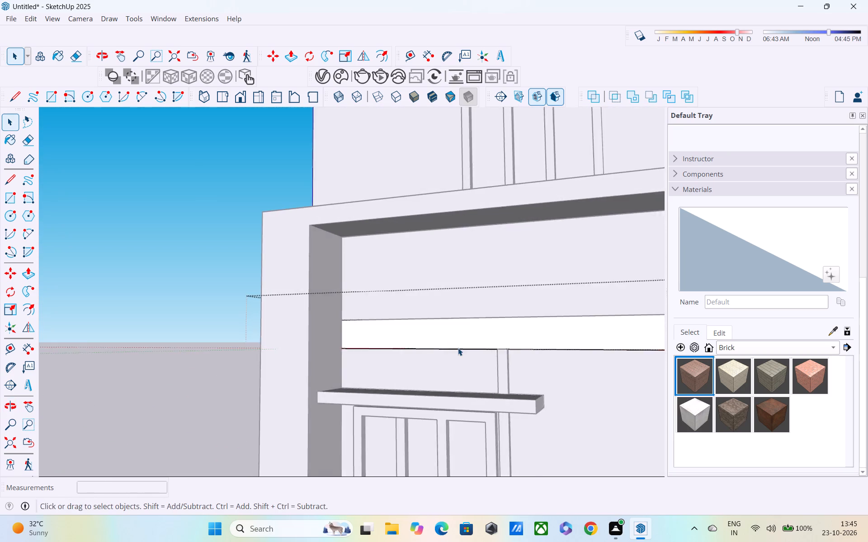
{"action": "scroll", "coordinate": [458, 348], "scroll_direction": "up", "scroll_amount": 4}
{"action": "key", "text": "p"}
{"action": "left_click", "coordinate": [499, 327]}
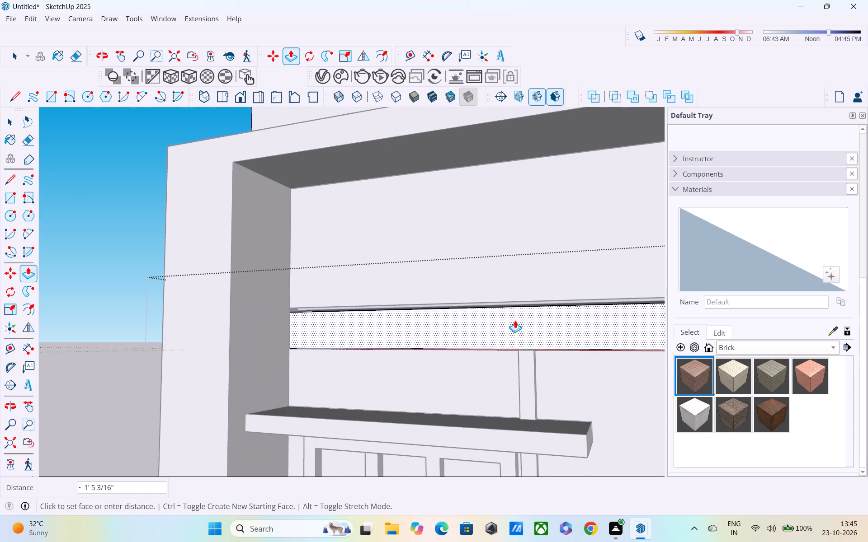
{"action": "middle_click_drag", "start_coordinate": [514, 320], "coordinate": [428, 351]}
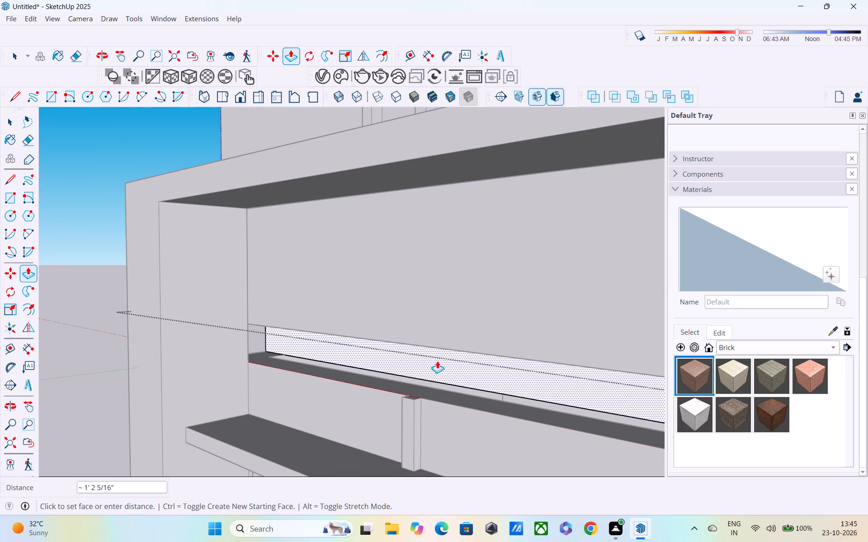
{"action": "middle_click_drag", "start_coordinate": [437, 361], "coordinate": [379, 316]}
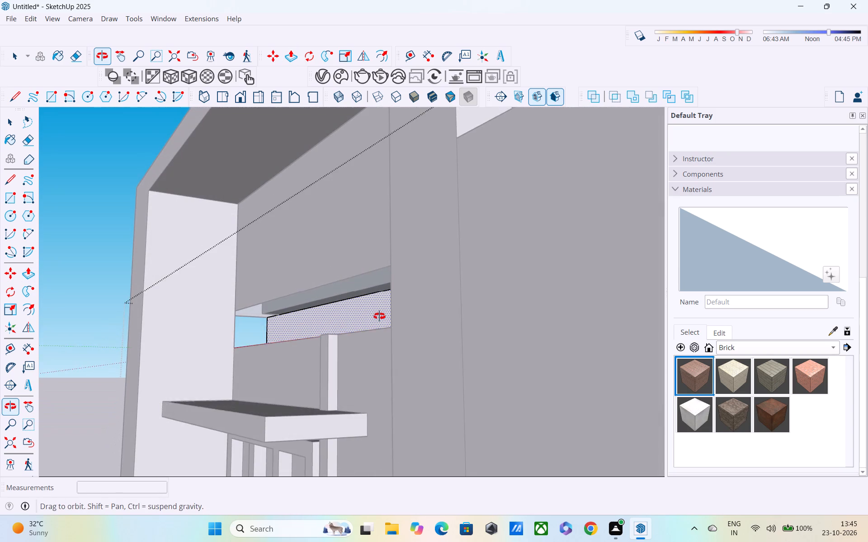
{"action": "middle_click_drag", "start_coordinate": [379, 316], "coordinate": [379, 312]}
{"action": "left_click", "coordinate": [370, 283]}
Examine the recessed slab band and the surrounding frame towards the baluster railing from several angles.
{"action": "middle_click_drag", "start_coordinate": [392, 310], "coordinate": [408, 381]}
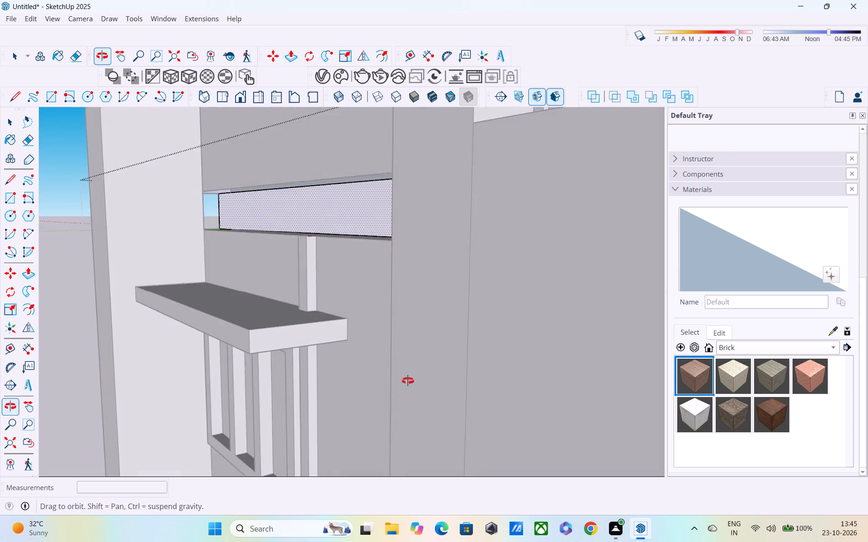
{"action": "middle_click_drag", "start_coordinate": [408, 381], "coordinate": [406, 387]}
{"action": "scroll", "coordinate": [392, 358], "scroll_direction": "down", "scroll_amount": 4}
{"action": "middle_click_drag", "start_coordinate": [392, 358], "coordinate": [416, 488], "text": "shift"}
{"action": "middle_click_drag", "start_coordinate": [342, 264], "coordinate": [344, 309]}
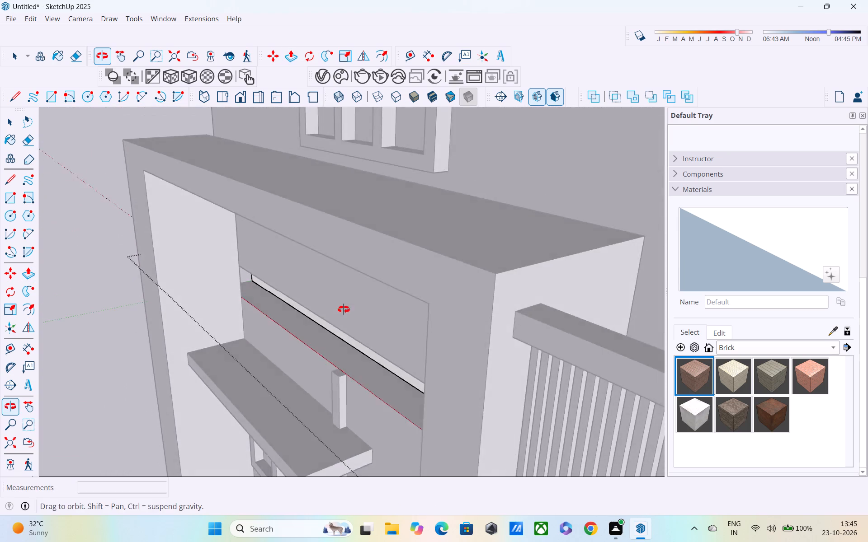
{"action": "middle_click_drag", "start_coordinate": [344, 309], "coordinate": [314, 299]}
{"action": "scroll", "coordinate": [293, 303], "scroll_direction": "up", "scroll_amount": 4}
{"action": "middle_click_drag", "start_coordinate": [338, 301], "coordinate": [404, 289]}
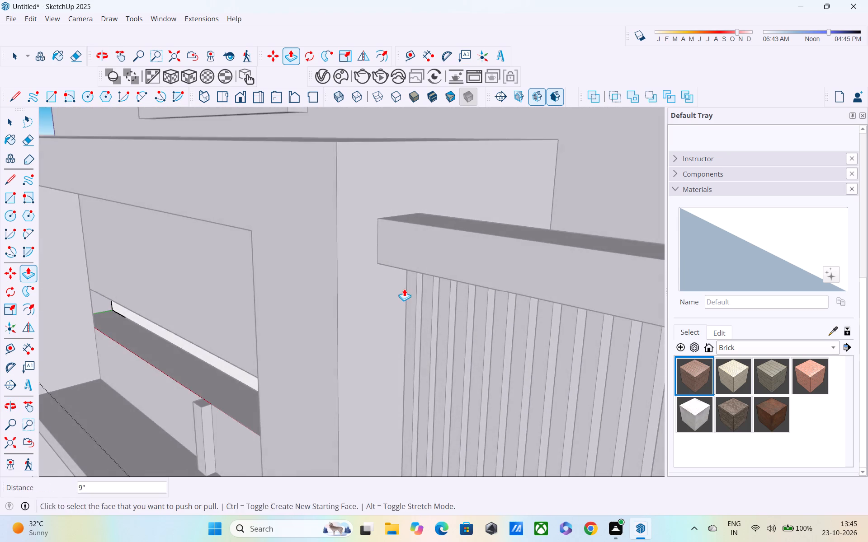
Leave the slab band group, open the wall group and Push/Pull the wall's top ledge up 10" to the band's bottom edge.
{"action": "middle_click_drag", "start_coordinate": [404, 289], "coordinate": [829, 235], "text": "shift"}
{"action": "key", "text": "space"}
{"action": "left_click", "coordinate": [49, 202]}
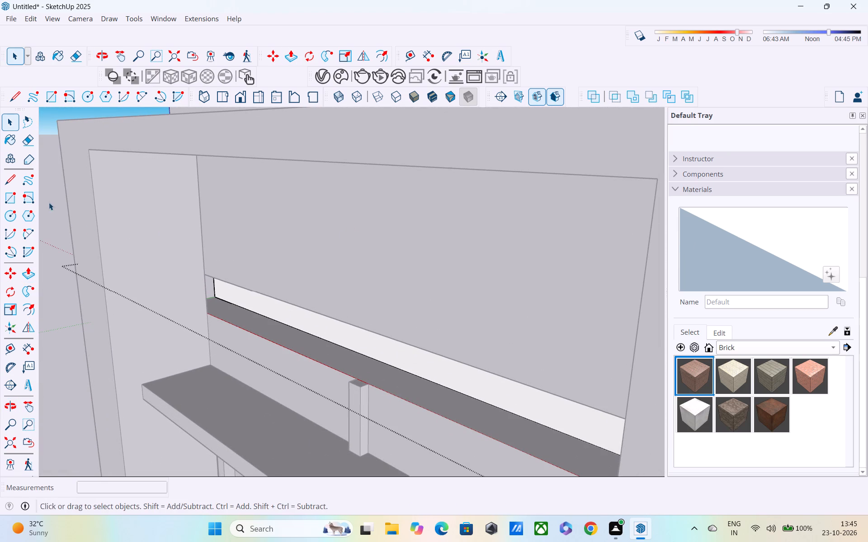
{"action": "double_click", "coordinate": [295, 347]}
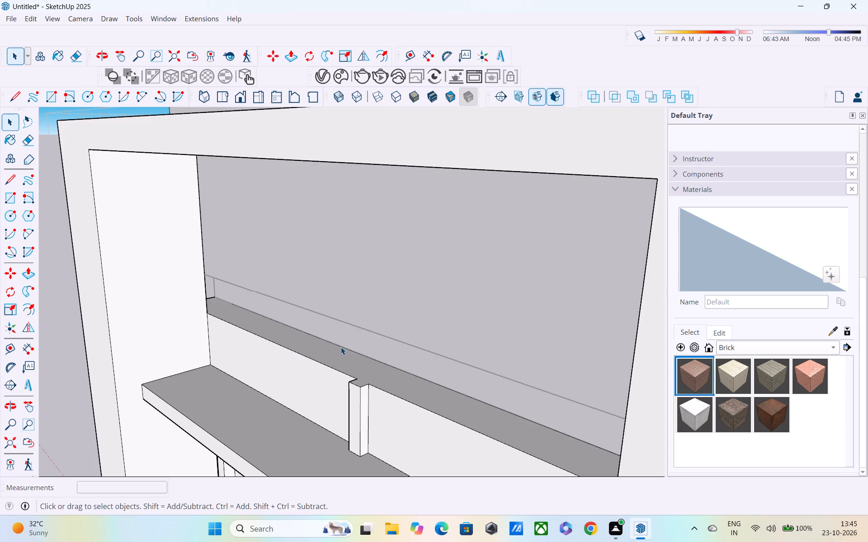
{"action": "key", "text": "p"}
{"action": "left_click", "coordinate": [353, 360]}
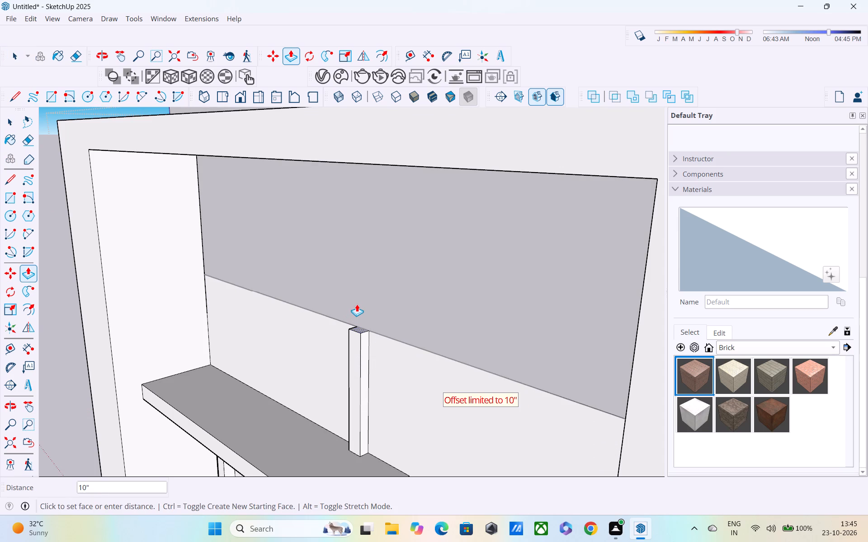
{"action": "left_click", "coordinate": [375, 278]}
{"action": "middle_click_drag", "start_coordinate": [362, 318], "coordinate": [451, 208]}
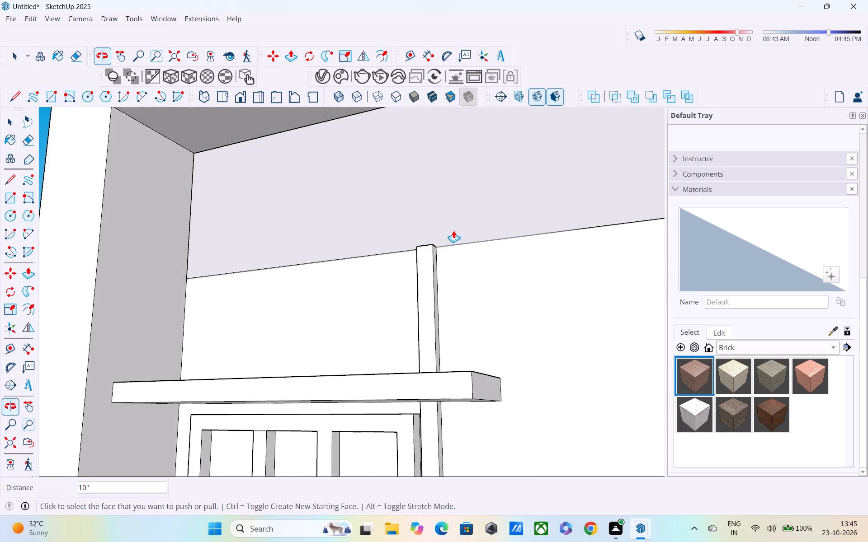
{"action": "key", "text": "space"}
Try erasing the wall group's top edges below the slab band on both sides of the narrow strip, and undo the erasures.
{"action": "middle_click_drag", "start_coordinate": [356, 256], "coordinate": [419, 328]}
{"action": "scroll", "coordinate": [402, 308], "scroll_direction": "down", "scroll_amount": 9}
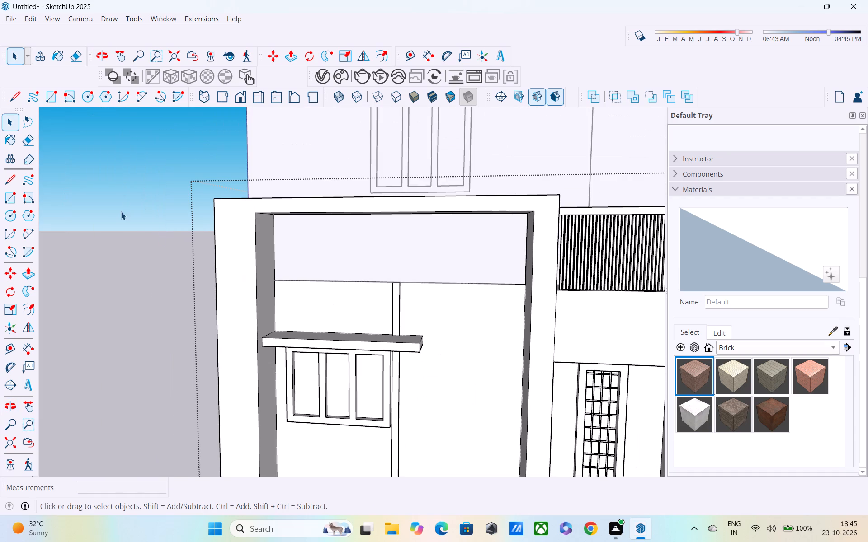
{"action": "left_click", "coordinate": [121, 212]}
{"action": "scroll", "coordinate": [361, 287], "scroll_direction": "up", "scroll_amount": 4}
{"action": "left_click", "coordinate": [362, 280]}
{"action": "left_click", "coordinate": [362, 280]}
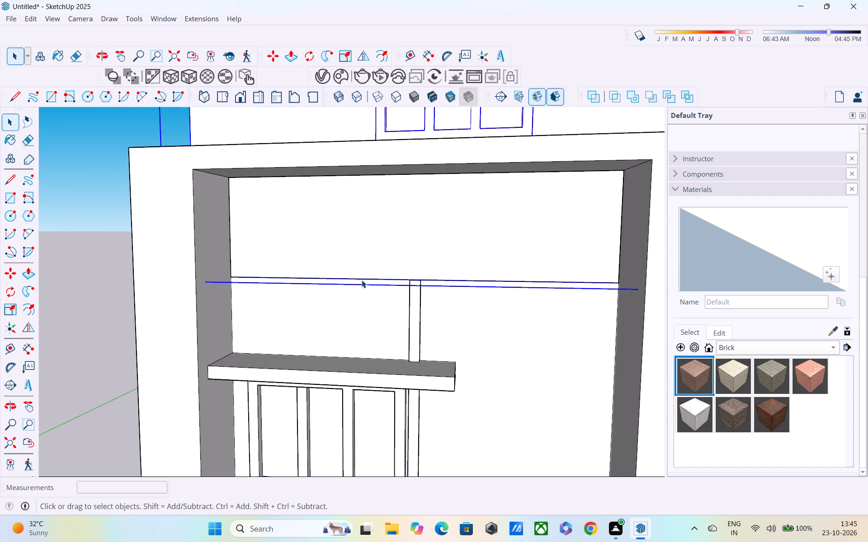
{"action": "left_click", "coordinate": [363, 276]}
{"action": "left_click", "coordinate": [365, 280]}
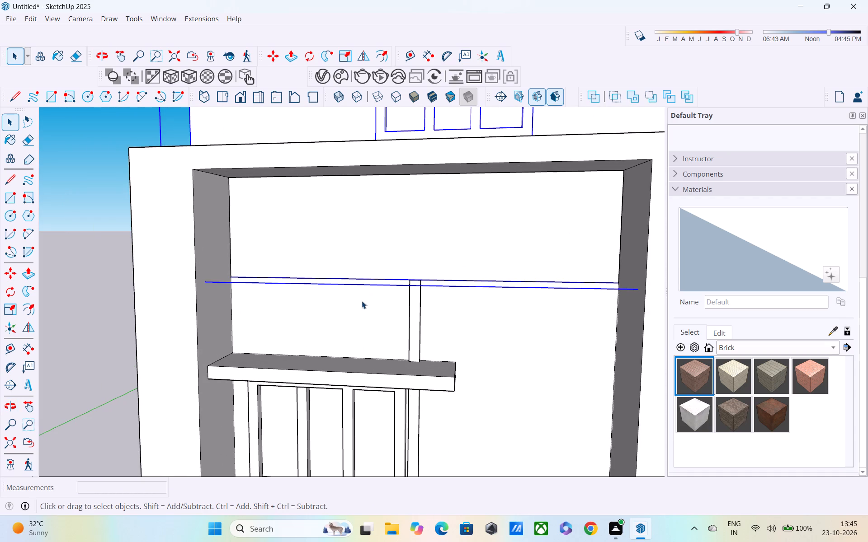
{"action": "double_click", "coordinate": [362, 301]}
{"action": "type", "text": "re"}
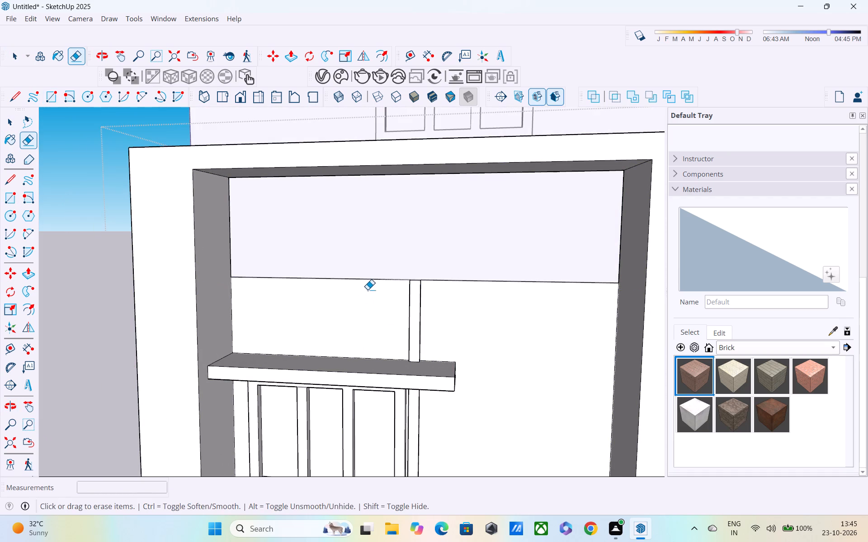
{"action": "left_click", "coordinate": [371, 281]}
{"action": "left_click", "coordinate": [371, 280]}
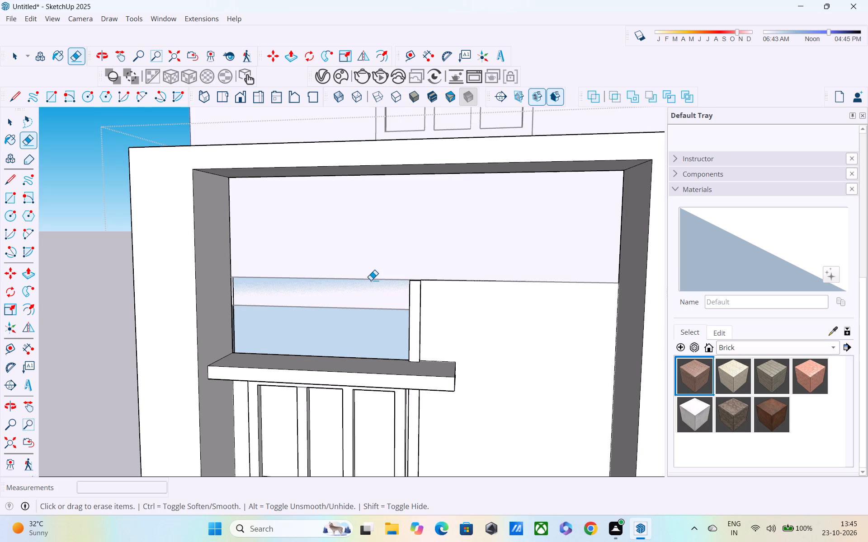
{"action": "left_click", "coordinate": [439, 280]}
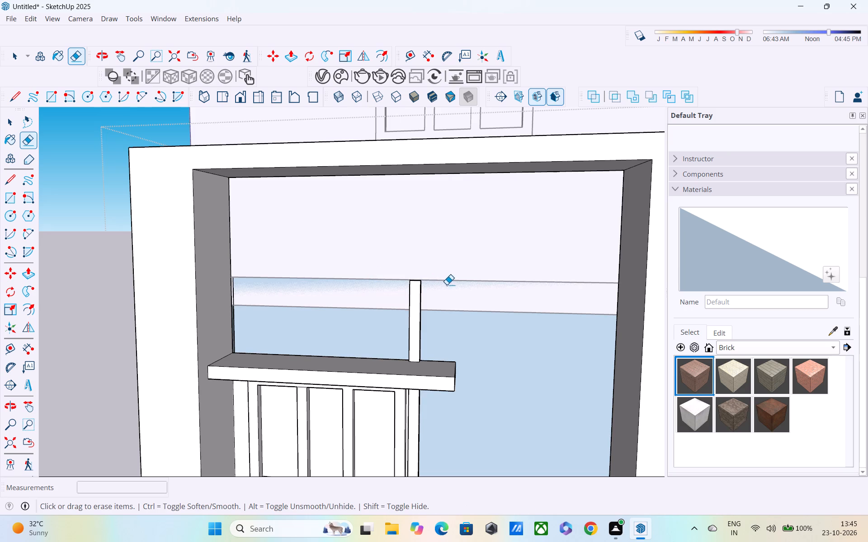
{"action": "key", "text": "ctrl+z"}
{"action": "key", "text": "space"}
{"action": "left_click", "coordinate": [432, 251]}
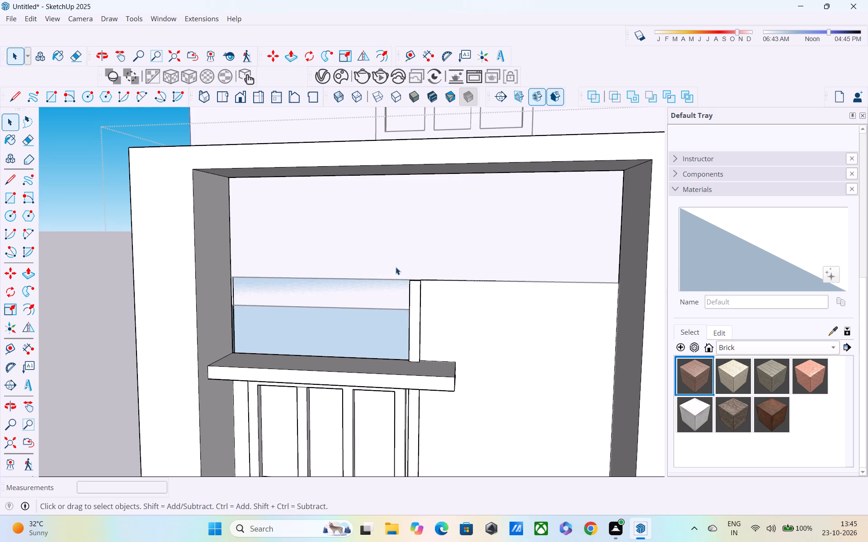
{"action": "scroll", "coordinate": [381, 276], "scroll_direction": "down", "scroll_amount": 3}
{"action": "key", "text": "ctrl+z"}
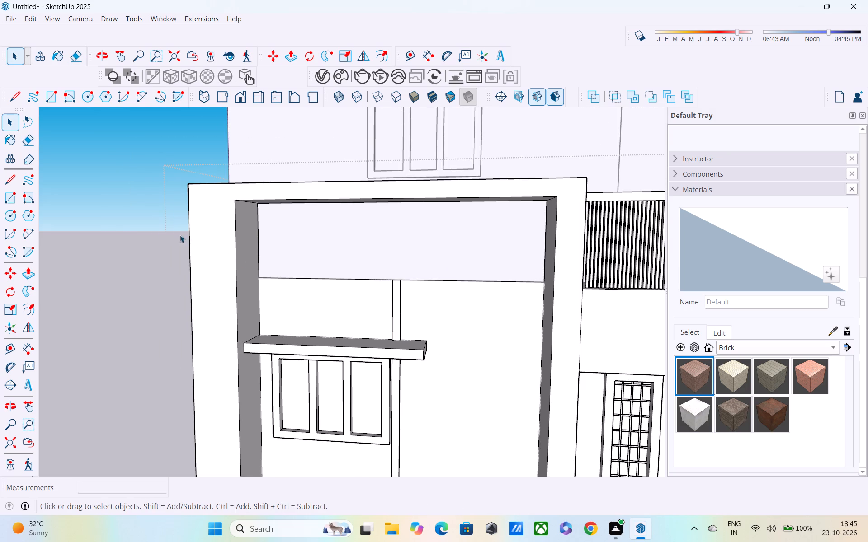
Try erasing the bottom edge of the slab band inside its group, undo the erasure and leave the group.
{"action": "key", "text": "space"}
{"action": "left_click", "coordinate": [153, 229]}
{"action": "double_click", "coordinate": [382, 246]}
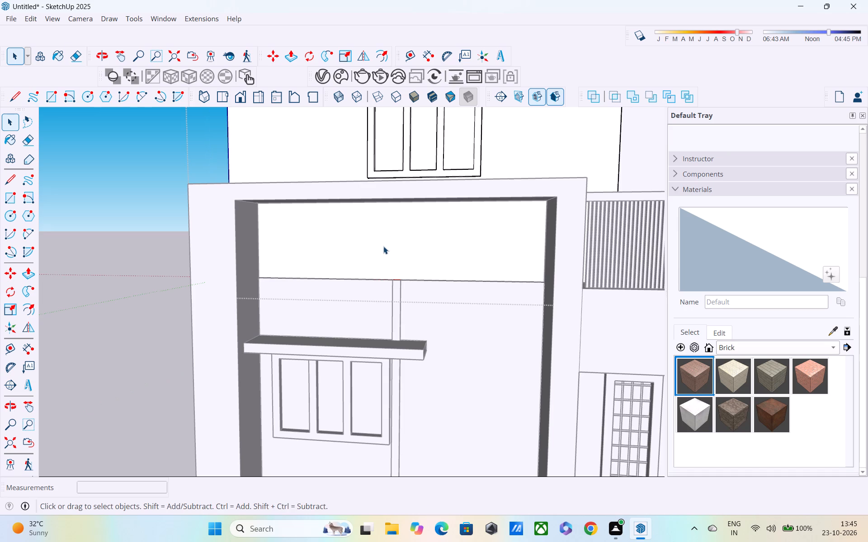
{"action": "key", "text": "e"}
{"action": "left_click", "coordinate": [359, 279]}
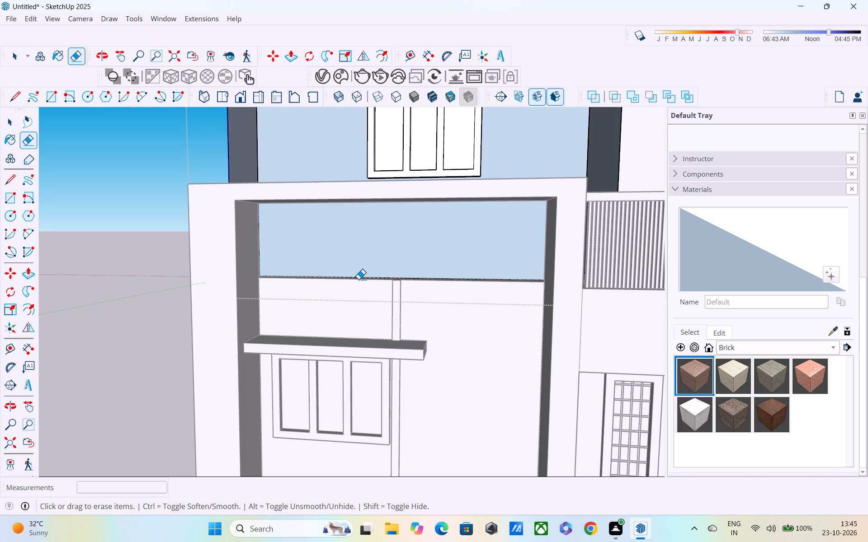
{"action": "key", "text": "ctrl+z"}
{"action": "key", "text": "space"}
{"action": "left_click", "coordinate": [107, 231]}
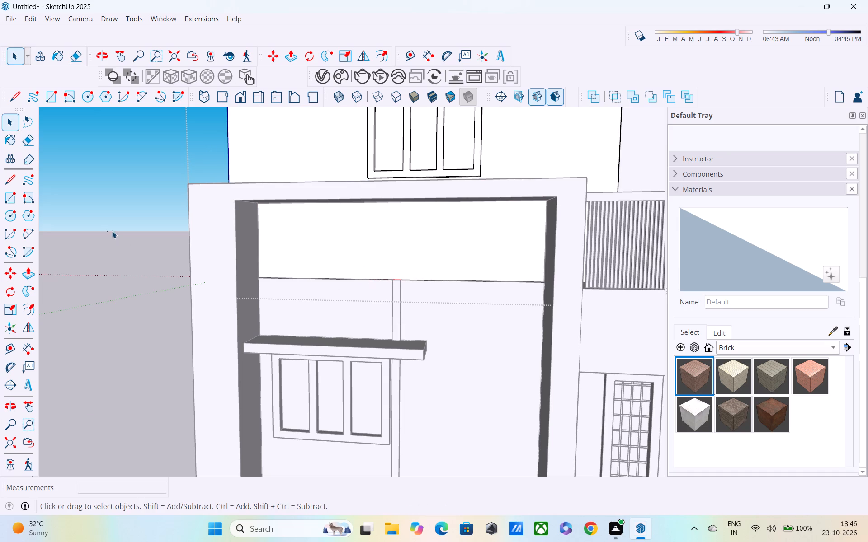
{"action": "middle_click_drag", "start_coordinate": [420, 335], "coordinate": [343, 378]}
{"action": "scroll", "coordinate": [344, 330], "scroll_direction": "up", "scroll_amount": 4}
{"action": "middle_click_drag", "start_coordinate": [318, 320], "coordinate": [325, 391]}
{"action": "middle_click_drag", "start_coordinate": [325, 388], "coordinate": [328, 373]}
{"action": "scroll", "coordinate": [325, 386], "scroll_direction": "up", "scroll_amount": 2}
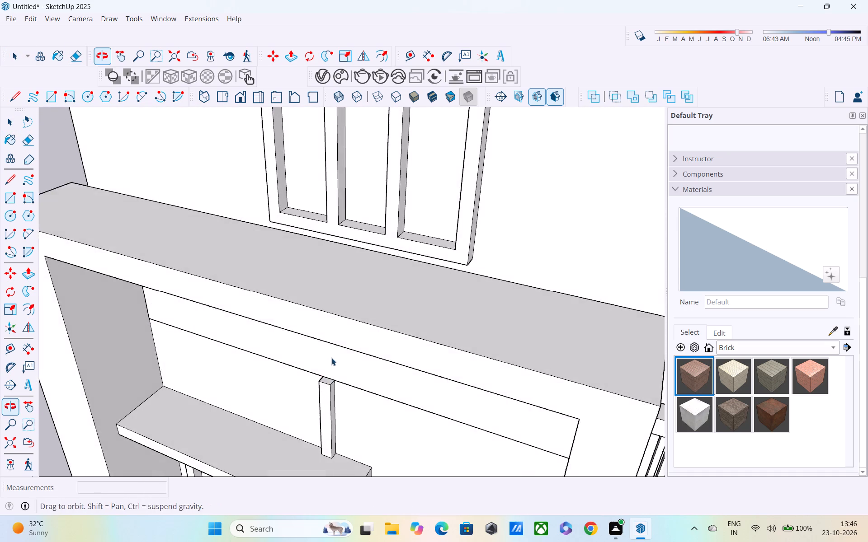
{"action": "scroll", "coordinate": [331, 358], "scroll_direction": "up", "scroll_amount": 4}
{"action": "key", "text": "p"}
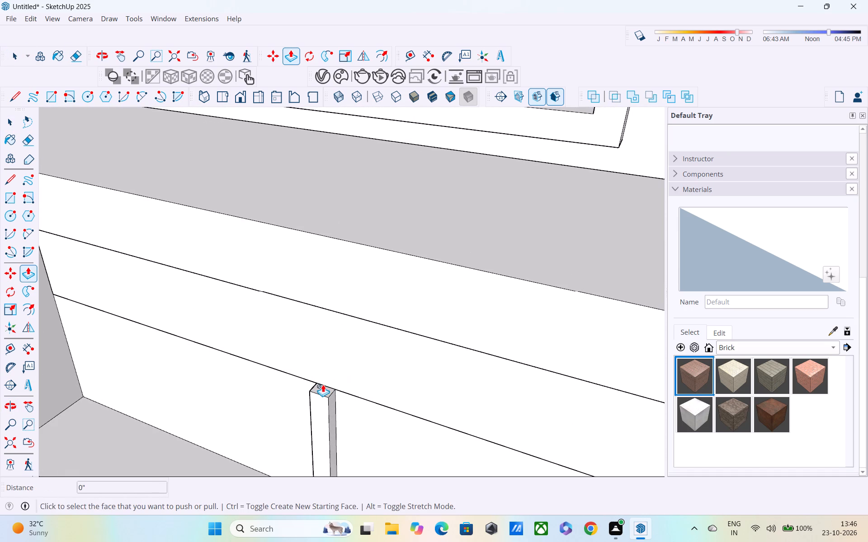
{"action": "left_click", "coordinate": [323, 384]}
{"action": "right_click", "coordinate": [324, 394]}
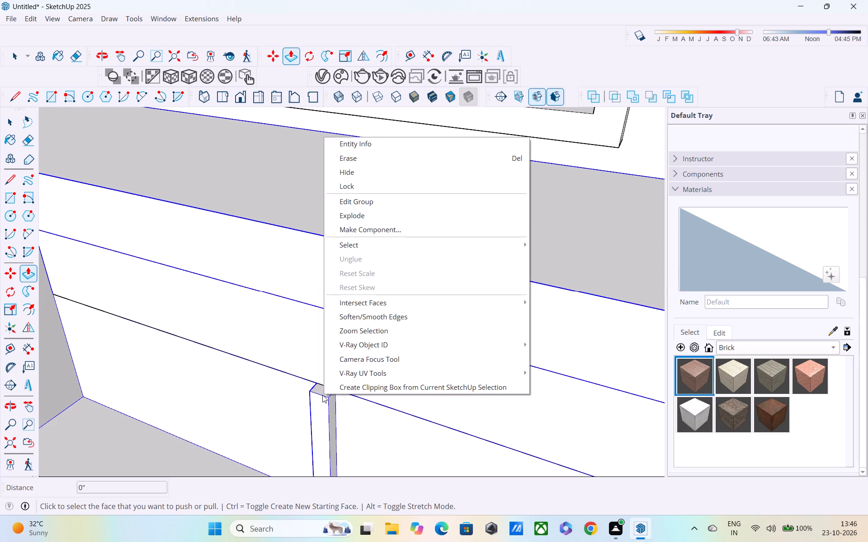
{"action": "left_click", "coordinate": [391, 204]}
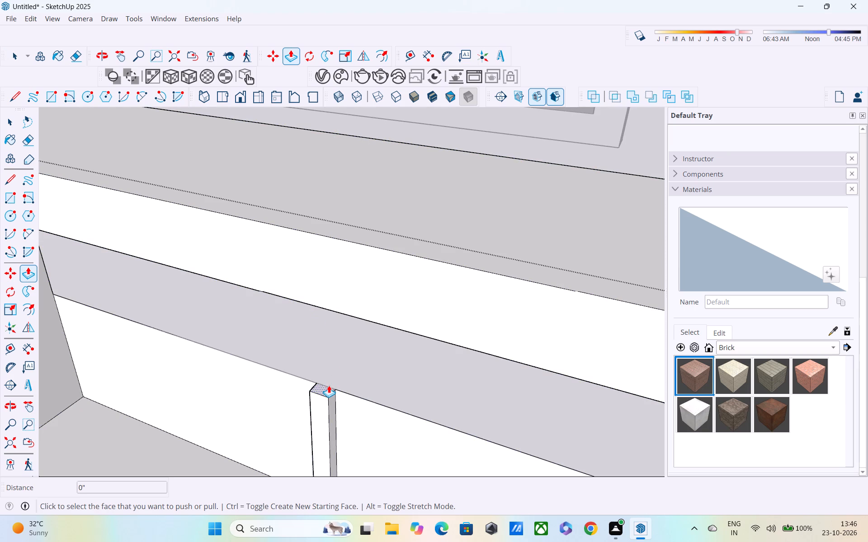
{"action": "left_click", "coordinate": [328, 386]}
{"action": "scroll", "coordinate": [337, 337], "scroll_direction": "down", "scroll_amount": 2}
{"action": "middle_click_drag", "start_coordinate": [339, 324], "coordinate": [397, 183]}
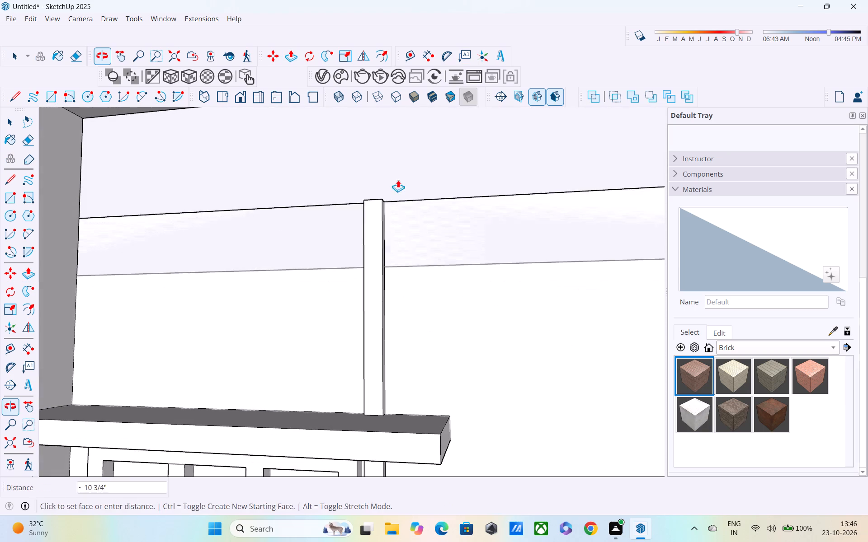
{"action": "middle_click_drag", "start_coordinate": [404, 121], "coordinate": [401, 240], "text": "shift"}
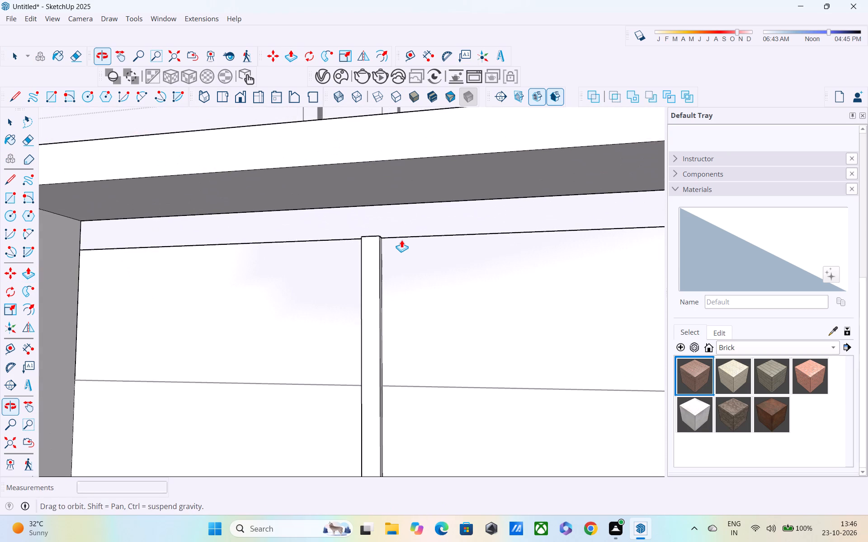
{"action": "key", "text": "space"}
Examine the narrow strip's top end where it meets the slab band from several close angles.
{"action": "middle_click_drag", "start_coordinate": [389, 276], "coordinate": [253, 382]}
{"action": "scroll", "coordinate": [365, 363], "scroll_direction": "up", "scroll_amount": 2}
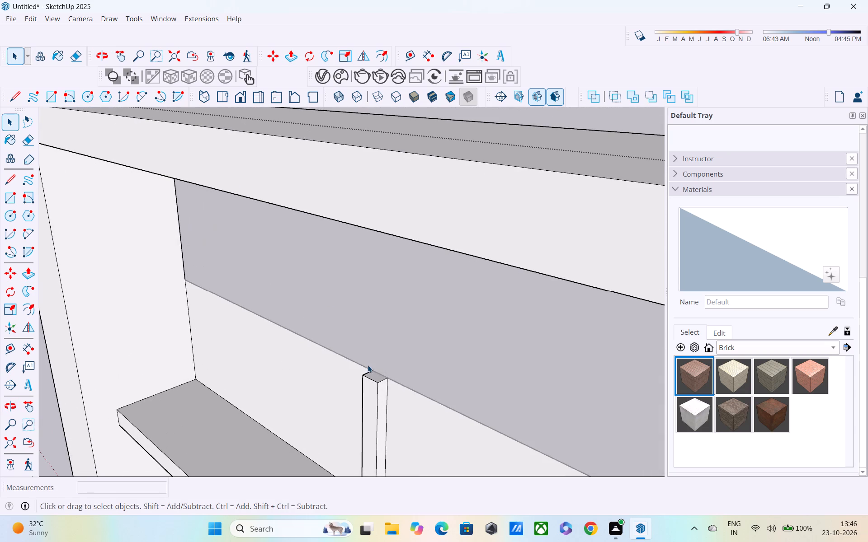
{"action": "double_click", "coordinate": [373, 381]}
{"action": "middle_click_drag", "start_coordinate": [374, 382], "coordinate": [381, 364]}
{"action": "scroll", "coordinate": [393, 338], "scroll_direction": "up", "scroll_amount": 2}
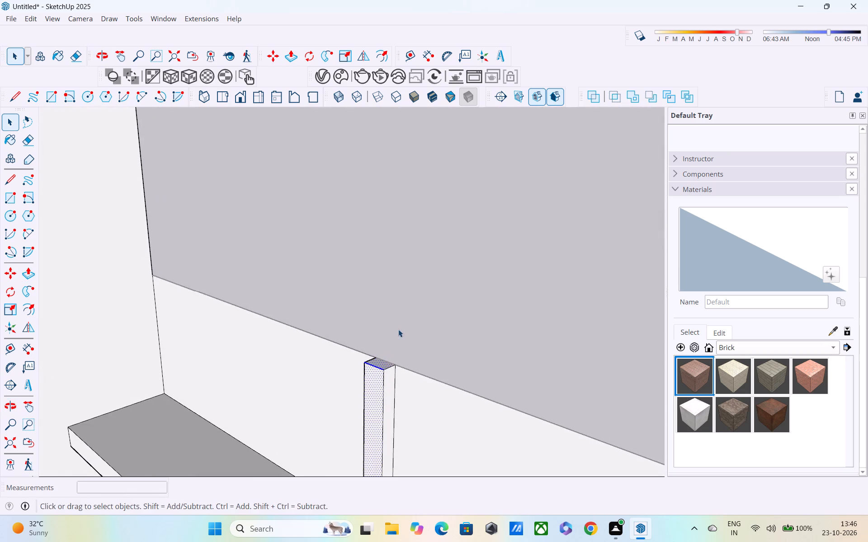
{"action": "middle_click_drag", "start_coordinate": [399, 329], "coordinate": [401, 294]}
{"action": "scroll", "coordinate": [398, 351], "scroll_direction": "up", "scroll_amount": 3}
{"action": "middle_click_drag", "start_coordinate": [385, 370], "coordinate": [269, 432]}
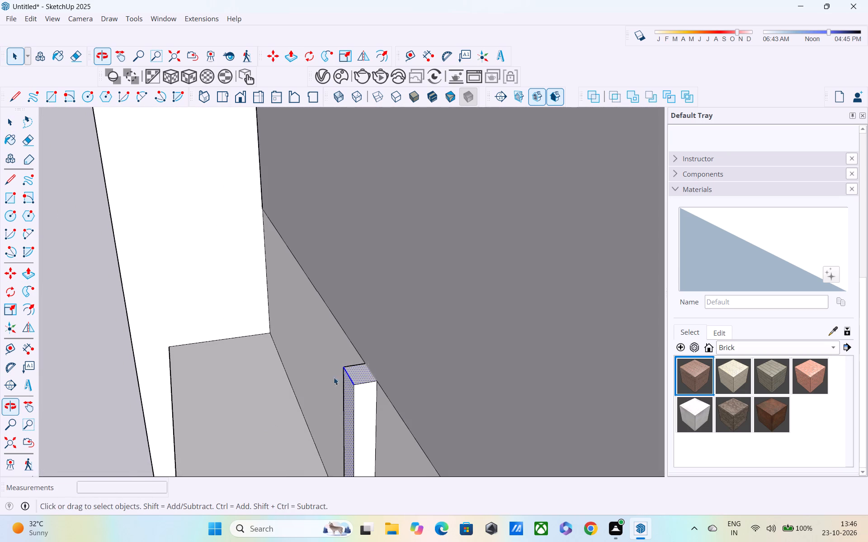
{"action": "scroll", "coordinate": [377, 345], "scroll_direction": "up", "scroll_amount": 5}
{"action": "middle_click_drag", "start_coordinate": [377, 349], "coordinate": [495, 275]}
{"action": "scroll", "coordinate": [494, 275], "scroll_direction": "down", "scroll_amount": 5}
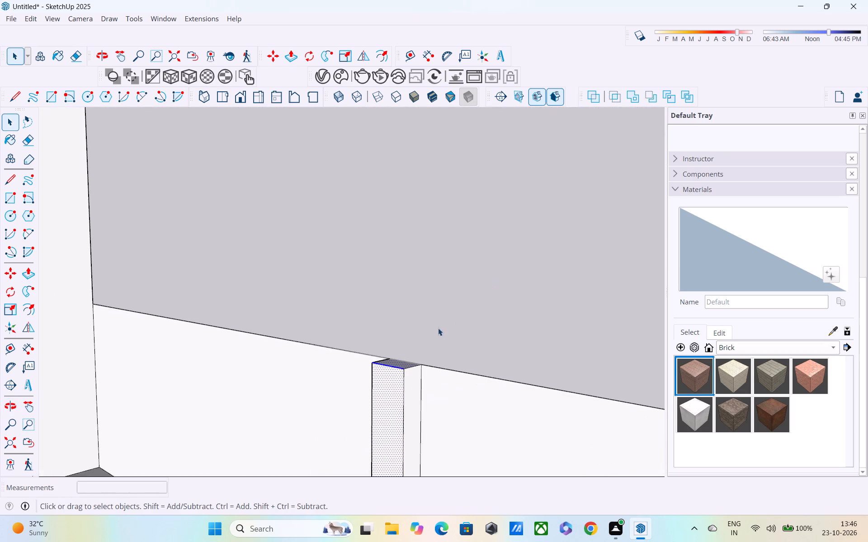
{"action": "middle_click_drag", "start_coordinate": [435, 334], "coordinate": [476, 357]}
Open the slab band group and draw a 2' 6" vertical line from the strip's back corner up to the frame's underside.
{"action": "double_click", "coordinate": [478, 328]}
{"action": "middle_click_drag", "start_coordinate": [466, 331], "coordinate": [499, 304]}
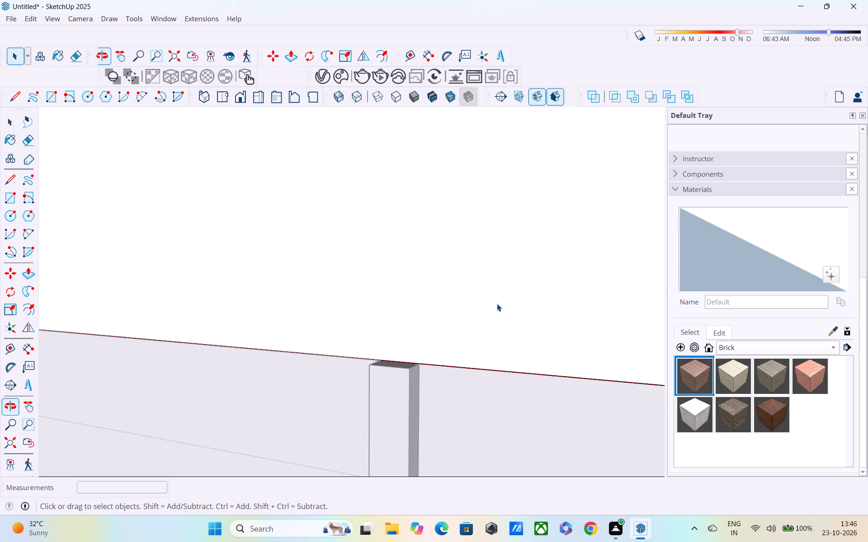
{"action": "key", "text": "l"}
{"action": "scroll", "coordinate": [407, 328], "scroll_direction": "up", "scroll_amount": 3}
{"action": "middle_click_drag", "start_coordinate": [379, 356], "coordinate": [373, 384]}
{"action": "scroll", "coordinate": [373, 382], "scroll_direction": "up", "scroll_amount": 4}
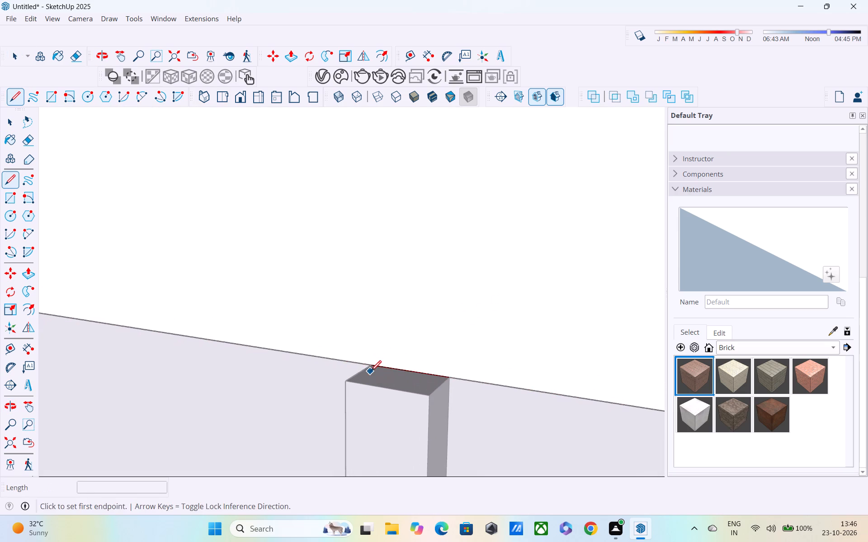
{"action": "left_click", "coordinate": [369, 365]}
{"action": "scroll", "coordinate": [376, 228], "scroll_direction": "down", "scroll_amount": 4}
{"action": "middle_click_drag", "start_coordinate": [376, 227], "coordinate": [387, 412], "text": "shift"}
{"action": "scroll", "coordinate": [386, 407], "scroll_direction": "up", "scroll_amount": 1}
{"action": "scroll", "coordinate": [387, 335], "scroll_direction": "down", "scroll_amount": 5}
{"action": "middle_click_drag", "start_coordinate": [397, 315], "coordinate": [362, 451], "text": "shift"}
{"action": "middle_click_drag", "start_coordinate": [365, 260], "coordinate": [388, 157]}
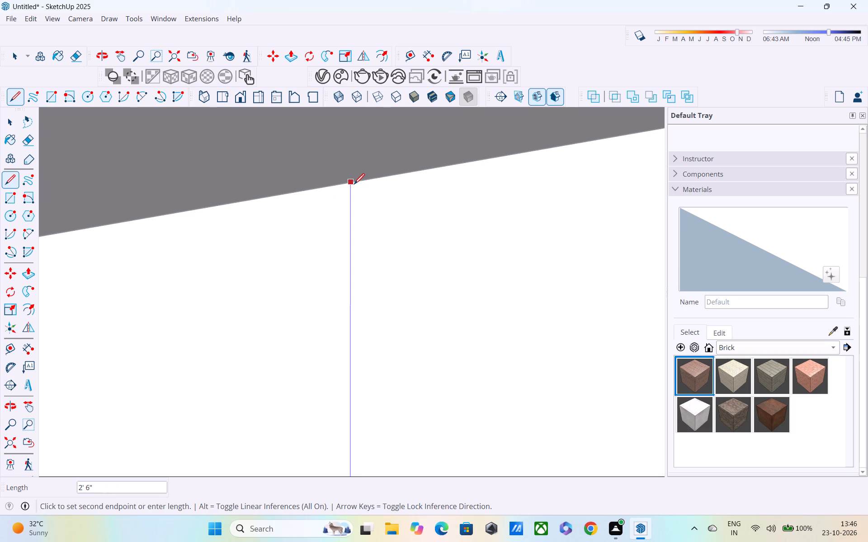
{"action": "left_click", "coordinate": [354, 185]}
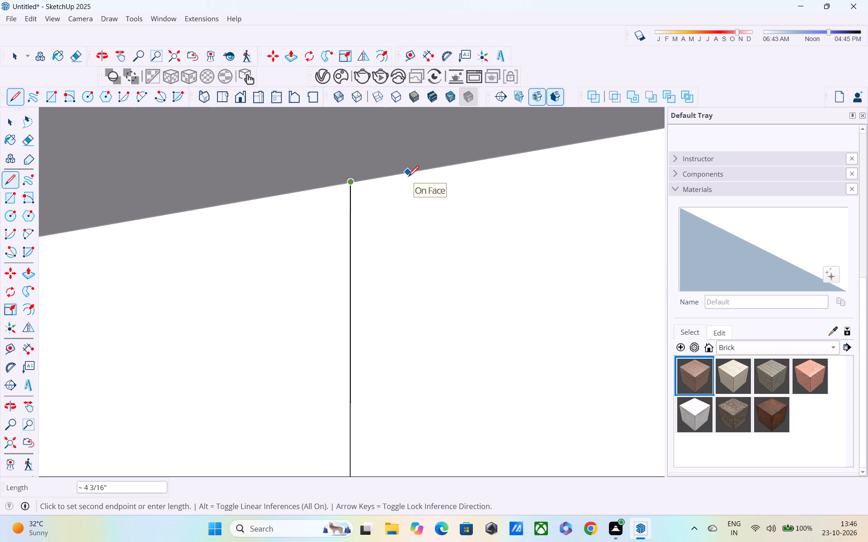
Draw a 2" line along the band's top edge and a vertical line back down to the strip's other back corner.
{"action": "type", "text": "2\""}
{"action": "key", "text": "Return"}
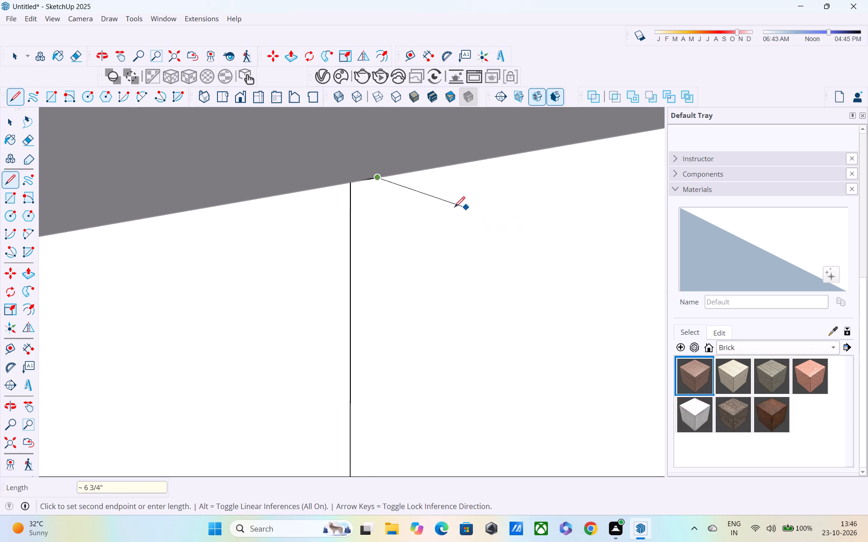
{"action": "scroll", "coordinate": [418, 245], "scroll_direction": "down", "scroll_amount": 4}
{"action": "middle_click_drag", "start_coordinate": [417, 245], "coordinate": [410, 100]}
{"action": "scroll", "coordinate": [406, 130], "scroll_direction": "down", "scroll_amount": 3}
{"action": "middle_click_drag", "start_coordinate": [396, 215], "coordinate": [396, 306]}
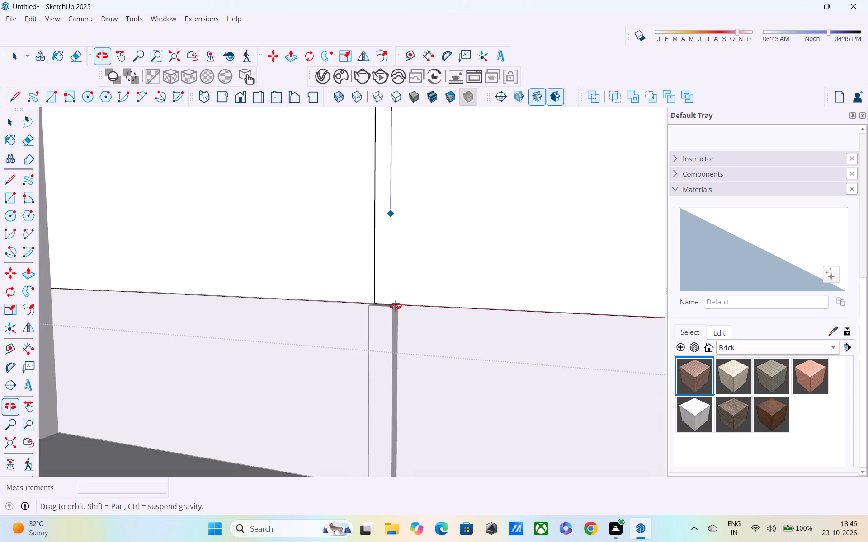
{"action": "middle_click_drag", "start_coordinate": [396, 306], "coordinate": [396, 310]}
{"action": "scroll", "coordinate": [396, 310], "scroll_direction": "up", "scroll_amount": 7}
{"action": "middle_click_drag", "start_coordinate": [396, 296], "coordinate": [392, 340]}
{"action": "scroll", "coordinate": [396, 308], "scroll_direction": "up", "scroll_amount": 5}
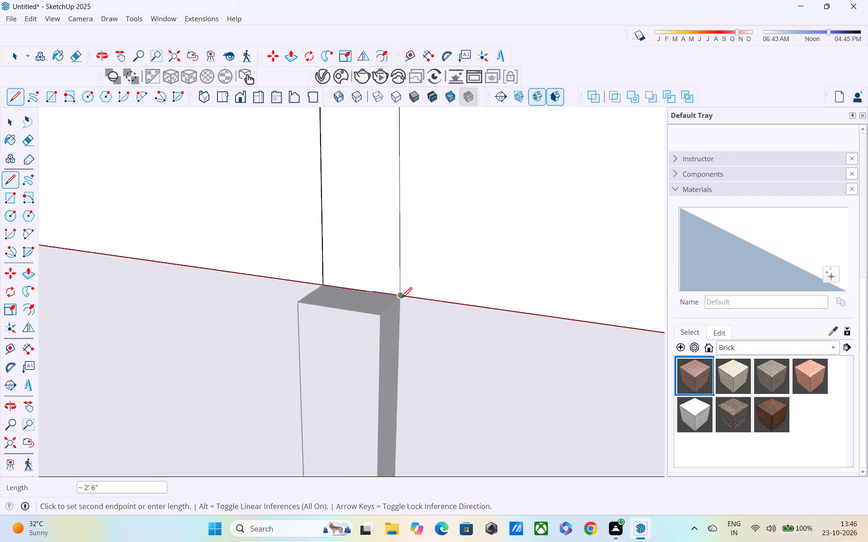
{"action": "left_click", "coordinate": [397, 299]}
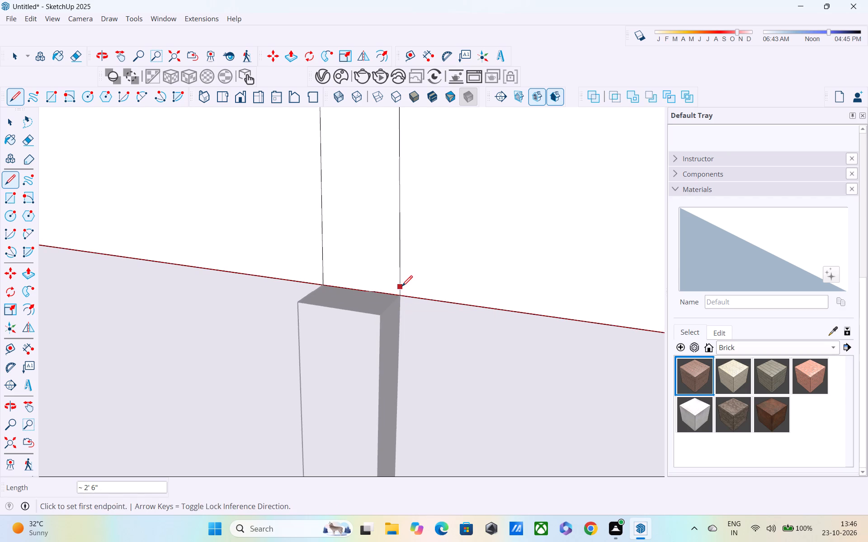
Push/Pull the outlined strip on the slab band outward 2", flush with the narrow strip below.
{"action": "key", "text": "p"}
{"action": "left_click", "coordinate": [382, 252]}
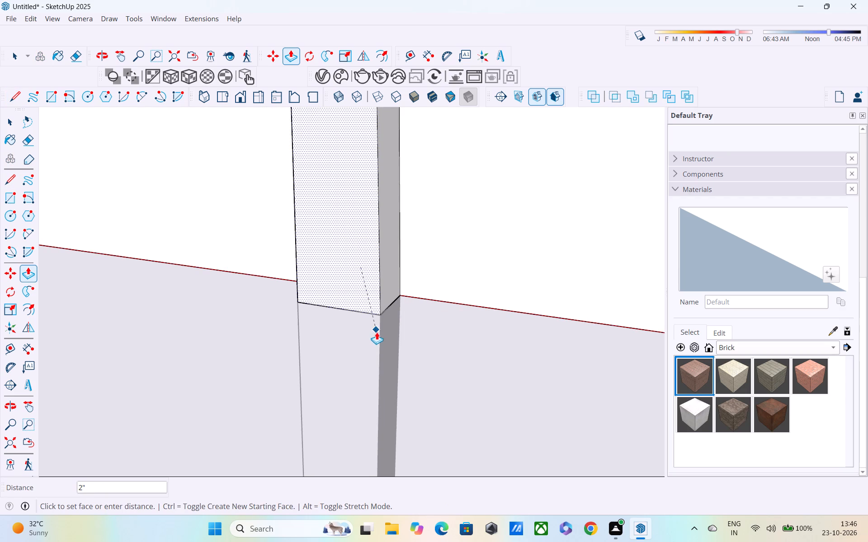
{"action": "left_click", "coordinate": [377, 335]}
{"action": "scroll", "coordinate": [377, 336], "scroll_direction": "down", "scroll_amount": 5}
{"action": "middle_click_drag", "start_coordinate": [377, 336], "coordinate": [386, 276]}
{"action": "scroll", "coordinate": [365, 316], "scroll_direction": "up", "scroll_amount": 5}
{"action": "scroll", "coordinate": [365, 316], "scroll_direction": "down", "scroll_amount": 13}
{"action": "scroll", "coordinate": [386, 296], "scroll_direction": "down", "scroll_amount": 12}
{"action": "middle_click_drag", "start_coordinate": [387, 285], "coordinate": [439, 266]}
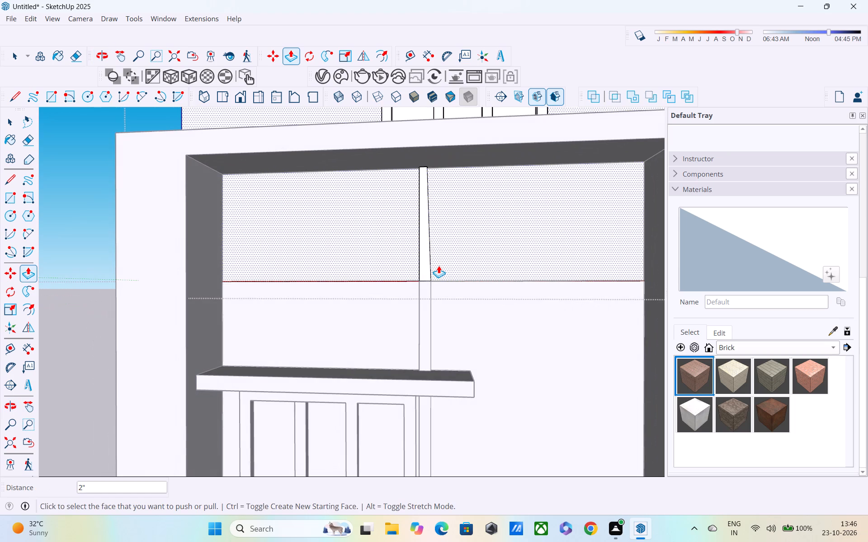
Undo the strip's Push/Pull and the outline lines drawn on the slab band above the narrow strip.
{"action": "key", "text": "ctrl+z"}
{"action": "key", "text": "ctrl+z"}
{"action": "middle_click_drag", "start_coordinate": [437, 276], "coordinate": [443, 386]}
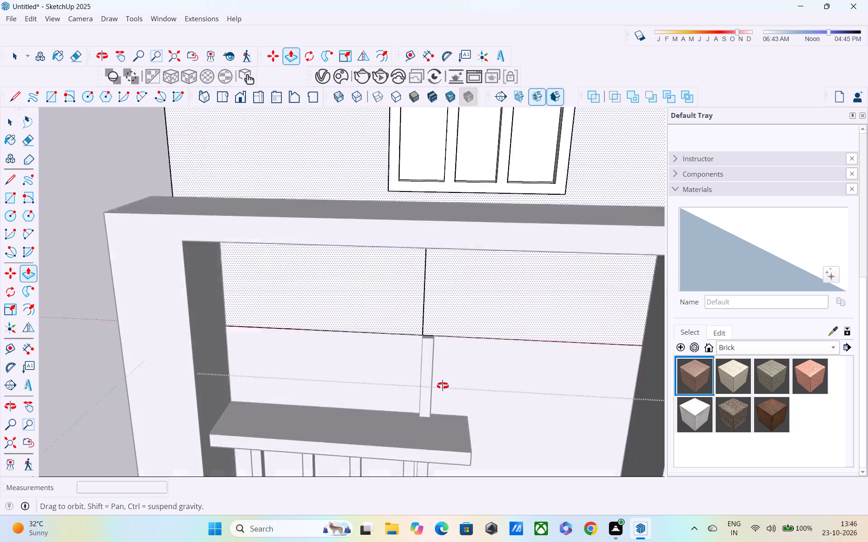
{"action": "middle_click_drag", "start_coordinate": [443, 386], "coordinate": [443, 387]}
{"action": "scroll", "coordinate": [415, 339], "scroll_direction": "up", "scroll_amount": 14}
{"action": "scroll", "coordinate": [427, 327], "scroll_direction": "down", "scroll_amount": 6}
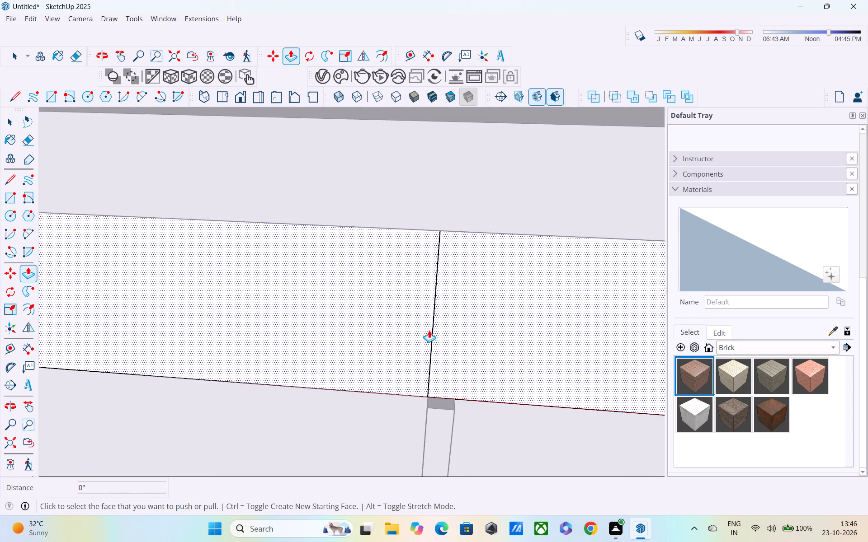
{"action": "middle_click_drag", "start_coordinate": [429, 330], "coordinate": [431, 305]}
{"action": "scroll", "coordinate": [431, 304], "scroll_direction": "up", "scroll_amount": 1}
{"action": "key", "text": "space"}
{"action": "scroll", "coordinate": [361, 312], "scroll_direction": "down", "scroll_amount": 11}
{"action": "middle_click_drag", "start_coordinate": [366, 329], "coordinate": [503, 285], "text": "shift"}
{"action": "key", "text": "space"}
{"action": "left_click", "coordinate": [219, 300]}
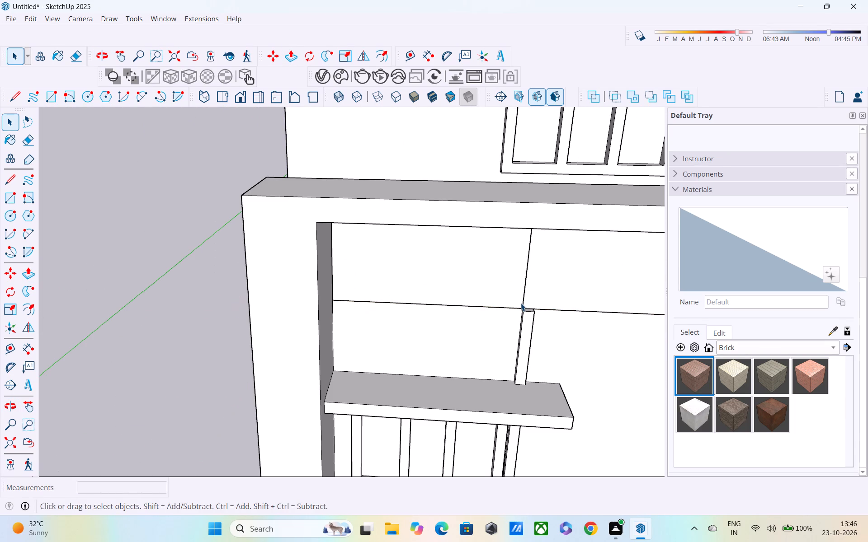
{"action": "key", "text": "ctrl+z"}
{"action": "key", "text": "ctrl+z"}
{"action": "key", "text": "ctrl+z"}
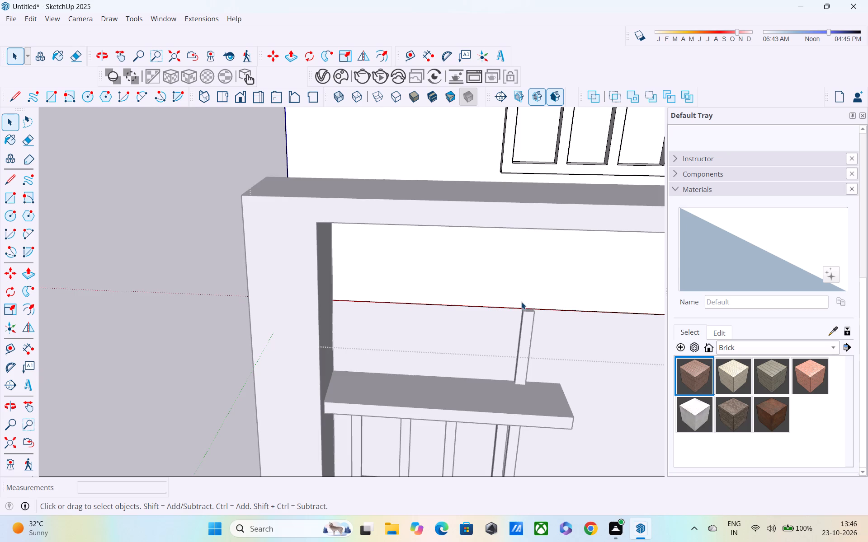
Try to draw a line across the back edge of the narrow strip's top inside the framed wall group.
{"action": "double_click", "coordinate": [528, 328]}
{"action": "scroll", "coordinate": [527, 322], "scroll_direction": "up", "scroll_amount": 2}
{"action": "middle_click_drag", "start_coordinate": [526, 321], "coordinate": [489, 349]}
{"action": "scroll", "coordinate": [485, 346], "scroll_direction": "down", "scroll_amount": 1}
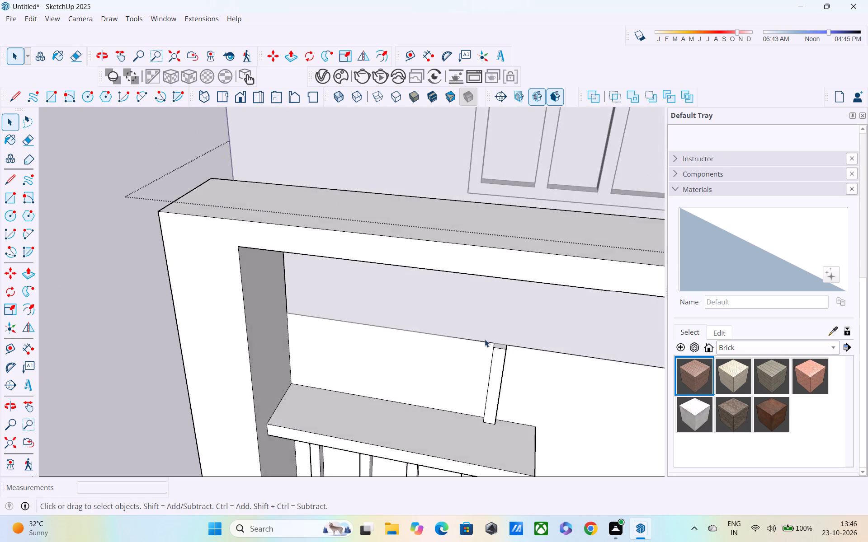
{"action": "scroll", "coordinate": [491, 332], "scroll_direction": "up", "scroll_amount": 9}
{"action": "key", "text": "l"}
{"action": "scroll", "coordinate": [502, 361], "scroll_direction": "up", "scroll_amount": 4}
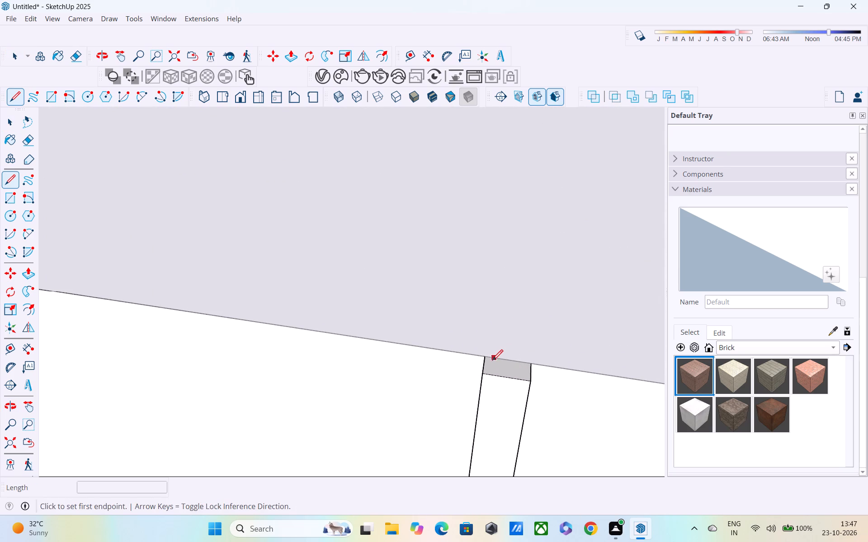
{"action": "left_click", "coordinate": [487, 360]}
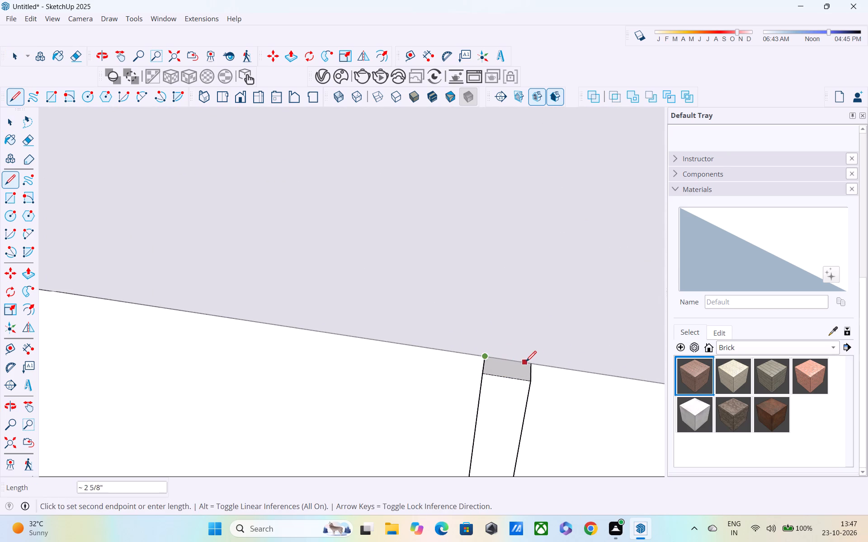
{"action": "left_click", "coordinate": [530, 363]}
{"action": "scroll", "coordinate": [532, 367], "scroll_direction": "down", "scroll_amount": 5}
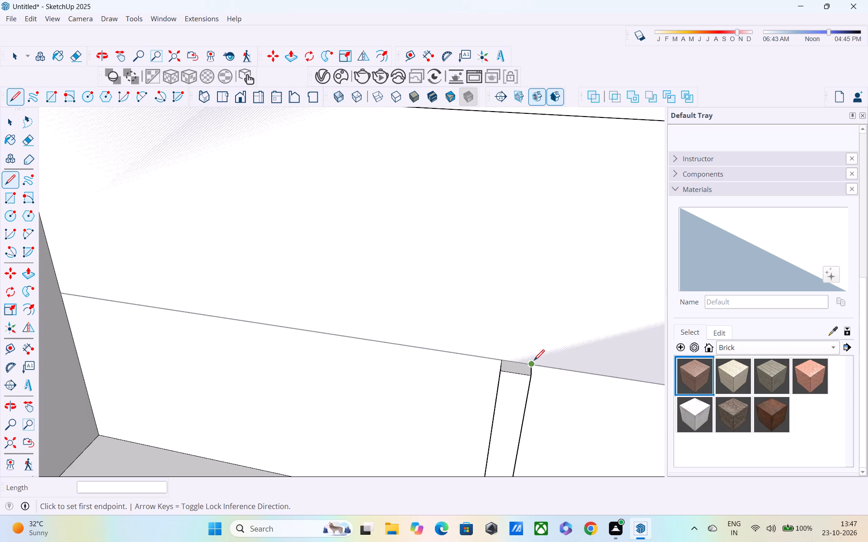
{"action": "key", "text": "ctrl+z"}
Select the strip's top face and the connected front wall geometry to inspect how they join.
{"action": "key", "text": "space"}
{"action": "double_click", "coordinate": [503, 373]}
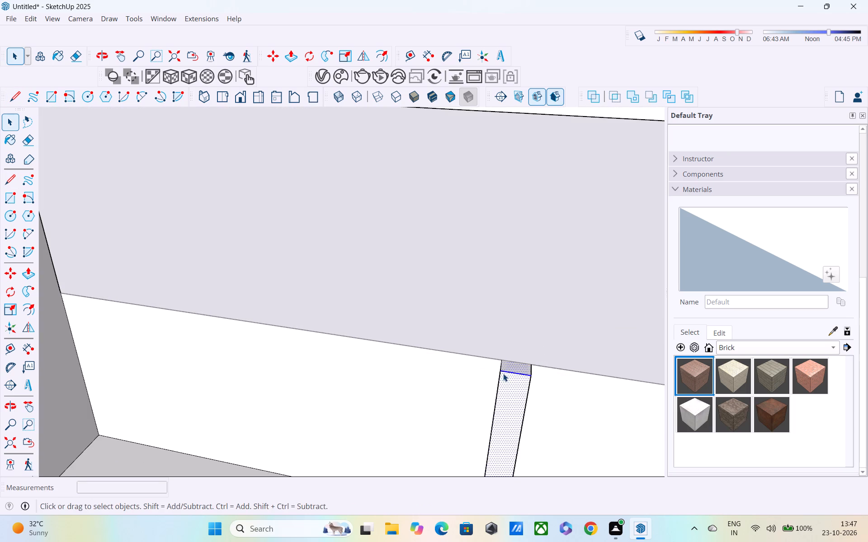
{"action": "triple_click", "coordinate": [441, 378]}
{"action": "scroll", "coordinate": [496, 376], "scroll_direction": "down", "scroll_amount": 2}
{"action": "middle_click_drag", "start_coordinate": [496, 376], "coordinate": [498, 349]}
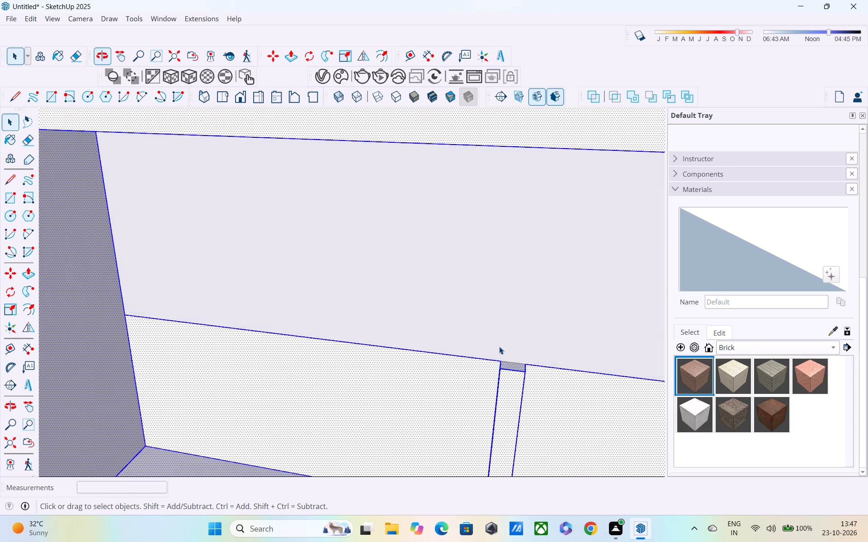
{"action": "scroll", "coordinate": [499, 348], "scroll_direction": "down", "scroll_amount": 14}
{"action": "scroll", "coordinate": [430, 346], "scroll_direction": "down", "scroll_amount": 1}
{"action": "middle_click_drag", "start_coordinate": [432, 320], "coordinate": [444, 248]}
{"action": "scroll", "coordinate": [448, 257], "scroll_direction": "down", "scroll_amount": 4}
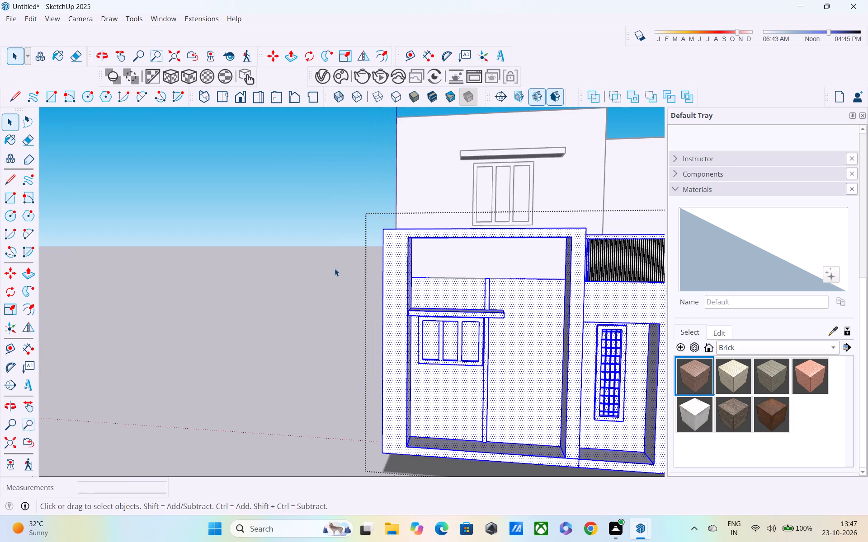
{"action": "left_click", "coordinate": [335, 268]}
Reopen the framed wall group and draw a 3" line along the back edge of the narrow strip's top face.
{"action": "double_click", "coordinate": [459, 281]}
{"action": "middle_click_drag", "start_coordinate": [512, 290], "coordinate": [456, 336]}
{"action": "scroll", "coordinate": [448, 323], "scroll_direction": "up", "scroll_amount": 2}
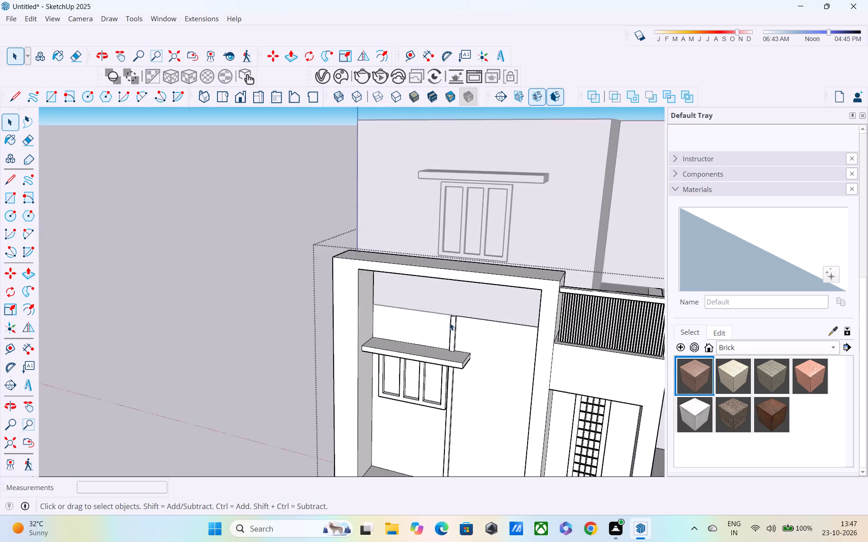
{"action": "scroll", "coordinate": [449, 322], "scroll_direction": "up", "scroll_amount": 8}
{"action": "scroll", "coordinate": [462, 291], "scroll_direction": "down", "scroll_amount": 1}
{"action": "scroll", "coordinate": [462, 291], "scroll_direction": "up", "scroll_amount": 11}
{"action": "middle_click_drag", "start_coordinate": [448, 332], "coordinate": [315, 376]}
{"action": "key", "text": "l"}
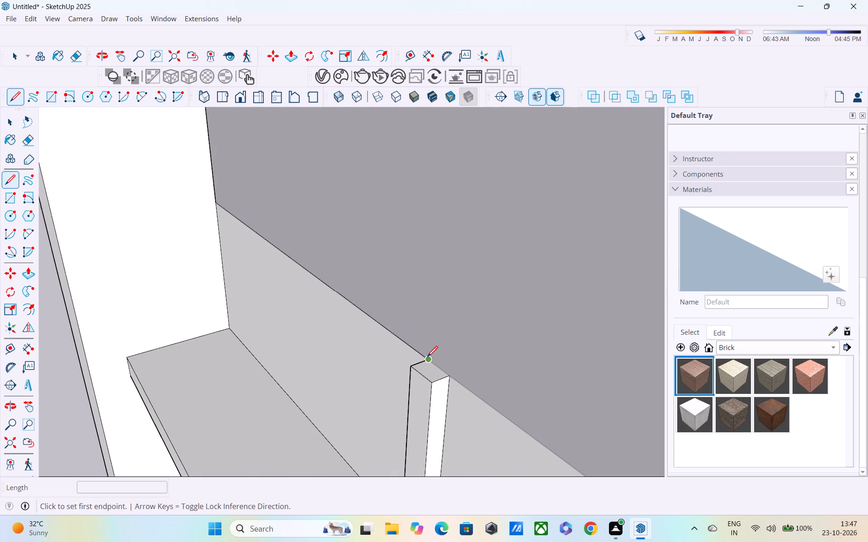
{"action": "left_click", "coordinate": [427, 358]}
{"action": "left_click", "coordinate": [452, 378]}
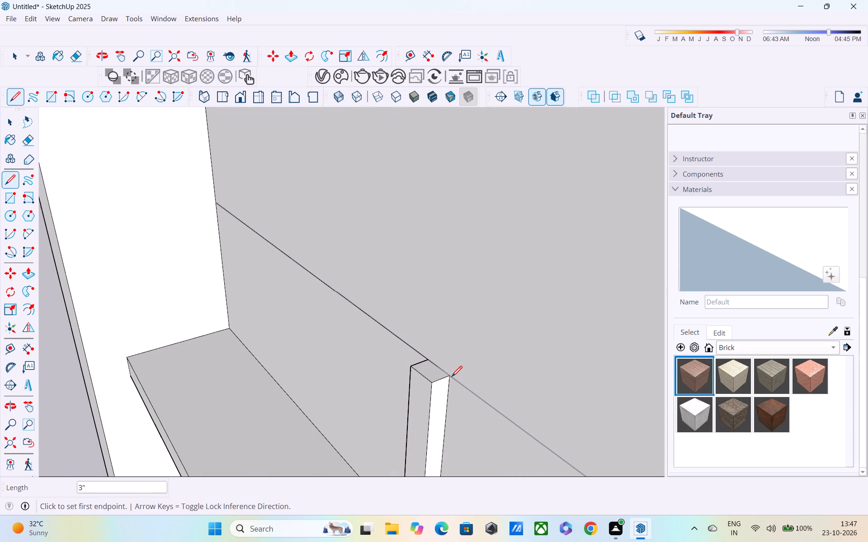
{"action": "key", "text": "space"}
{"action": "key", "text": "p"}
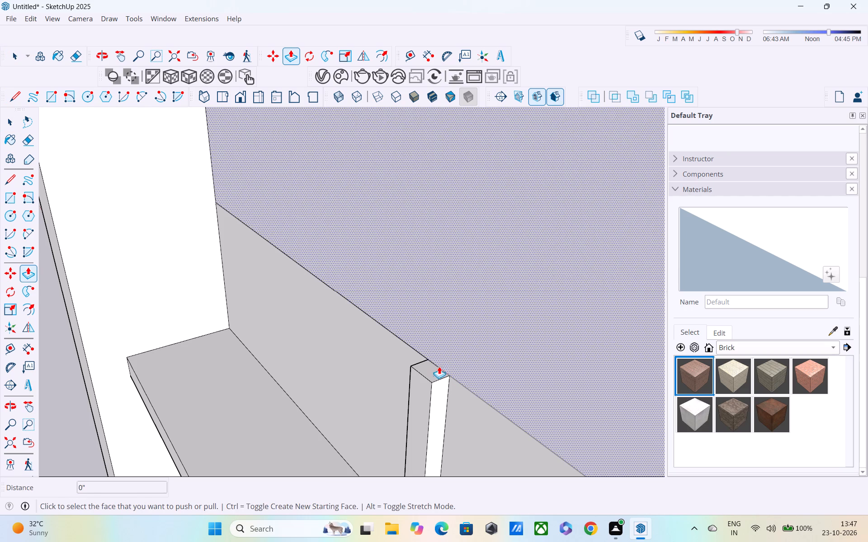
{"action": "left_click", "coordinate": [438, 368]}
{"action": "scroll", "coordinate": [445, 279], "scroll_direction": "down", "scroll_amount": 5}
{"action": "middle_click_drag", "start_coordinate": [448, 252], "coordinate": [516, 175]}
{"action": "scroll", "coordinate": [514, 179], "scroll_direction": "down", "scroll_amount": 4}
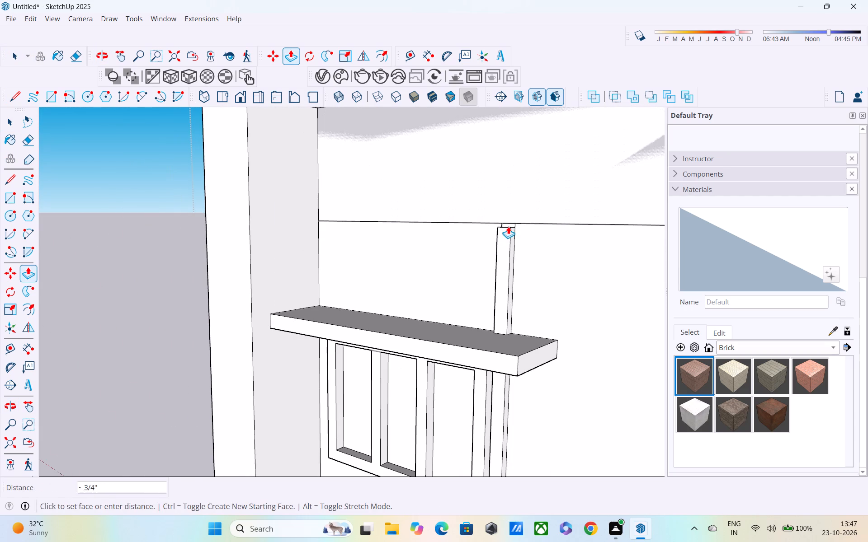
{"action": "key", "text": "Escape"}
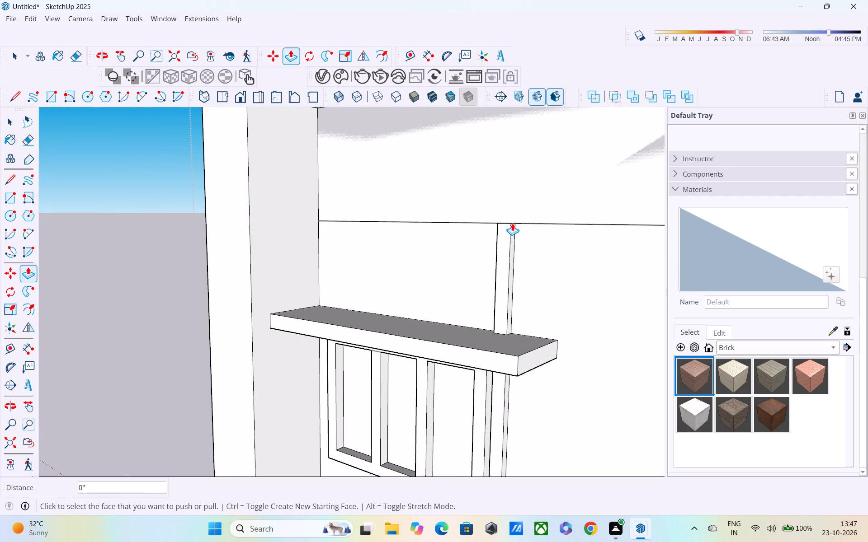
Delete the face filling the frame's opening above the front wall's top edge.
{"action": "middle_click_drag", "start_coordinate": [511, 236], "coordinate": [422, 265]}
{"action": "scroll", "coordinate": [419, 262], "scroll_direction": "down", "scroll_amount": 5}
{"action": "key", "text": "space"}
{"action": "left_click", "coordinate": [474, 221]}
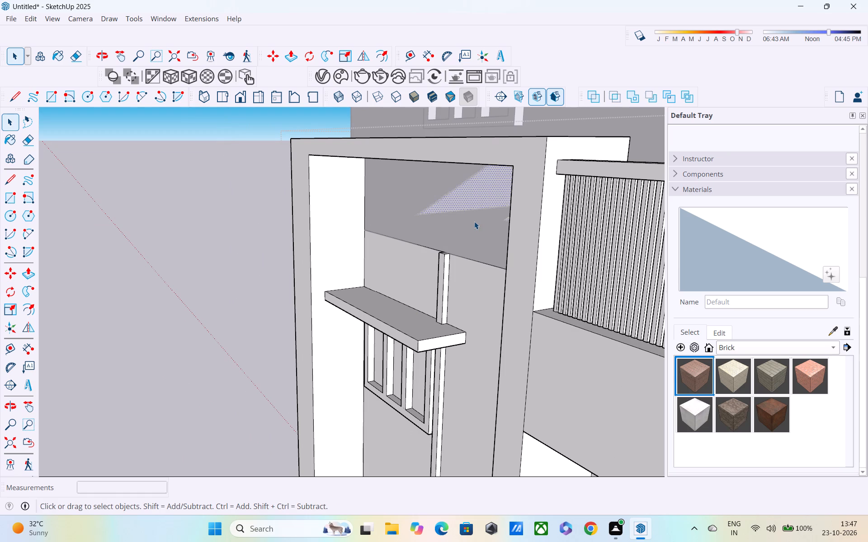
{"action": "key", "text": "Delete"}
Push/Pull the narrow strip's top face up 2' 6" to the frame's underside and close the group.
{"action": "middle_click_drag", "start_coordinate": [458, 262], "coordinate": [456, 286]}
{"action": "scroll", "coordinate": [449, 287], "scroll_direction": "up", "scroll_amount": 14}
{"action": "middle_click_drag", "start_coordinate": [433, 280], "coordinate": [412, 293]}
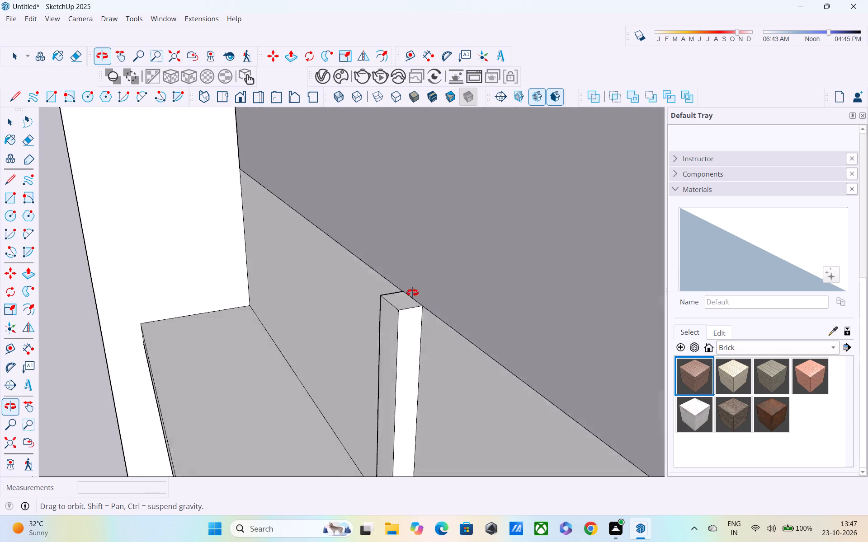
{"action": "middle_click_drag", "start_coordinate": [412, 293], "coordinate": [427, 245]}
{"action": "middle_click_drag", "start_coordinate": [423, 231], "coordinate": [428, 286]}
{"action": "middle_click_drag", "start_coordinate": [430, 285], "coordinate": [431, 297]}
{"action": "scroll", "coordinate": [431, 297], "scroll_direction": "up", "scroll_amount": 4}
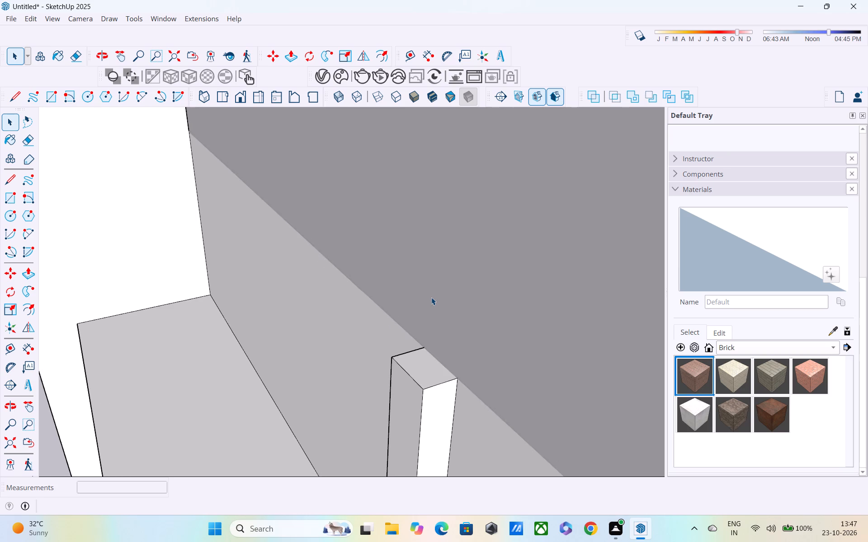
{"action": "scroll", "coordinate": [431, 297], "scroll_direction": "up", "scroll_amount": 1}
{"action": "key", "text": "p"}
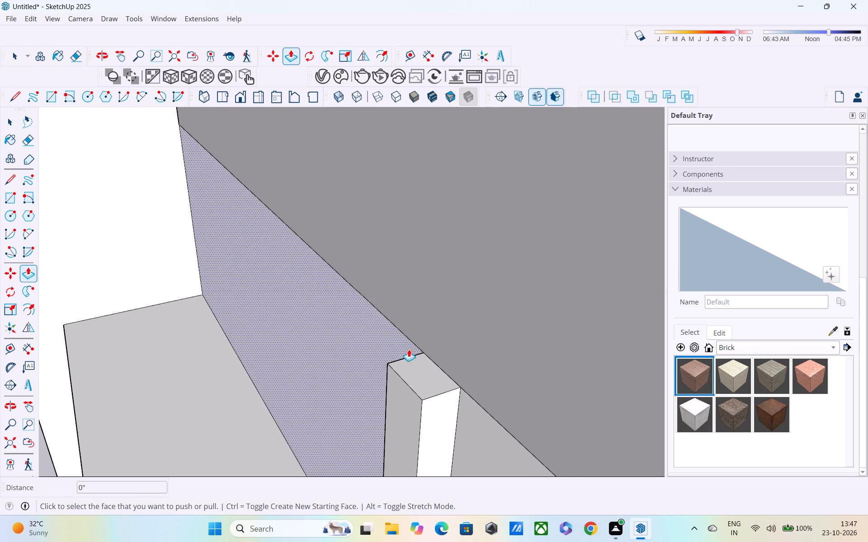
{"action": "left_click", "coordinate": [427, 369]}
{"action": "scroll", "coordinate": [431, 235], "scroll_direction": "down", "scroll_amount": 4}
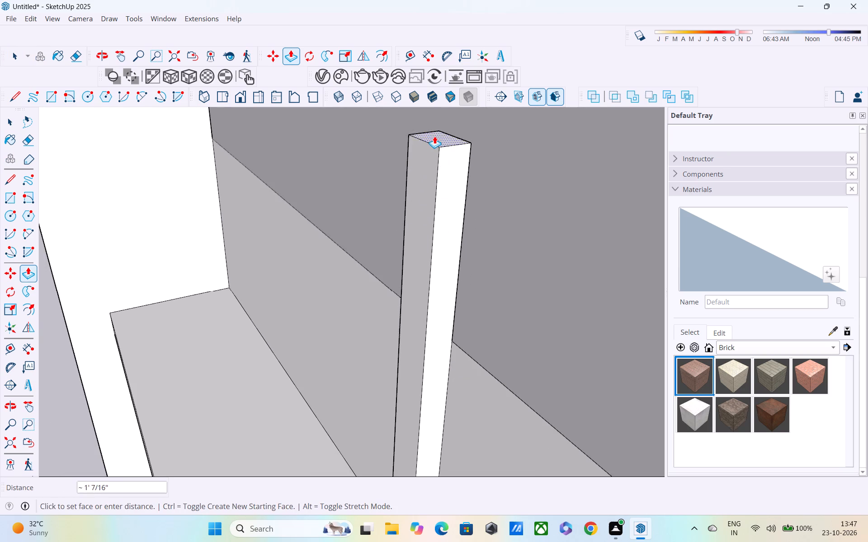
{"action": "scroll", "coordinate": [434, 136], "scroll_direction": "down", "scroll_amount": 7}
{"action": "middle_click_drag", "start_coordinate": [434, 142], "coordinate": [433, 315], "text": "shift"}
{"action": "middle_click_drag", "start_coordinate": [433, 315], "coordinate": [539, 160]}
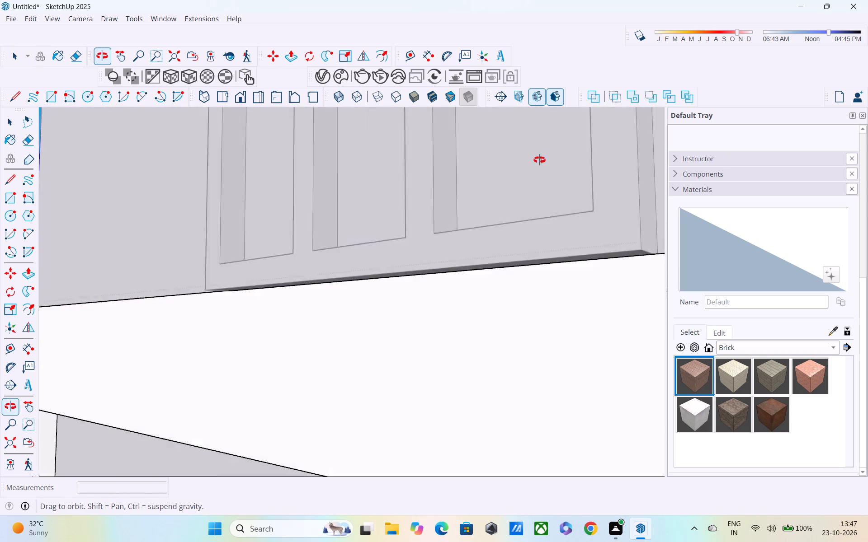
{"action": "middle_click_drag", "start_coordinate": [539, 160], "coordinate": [604, 110]}
{"action": "middle_click_drag", "start_coordinate": [434, 231], "coordinate": [560, 51]}
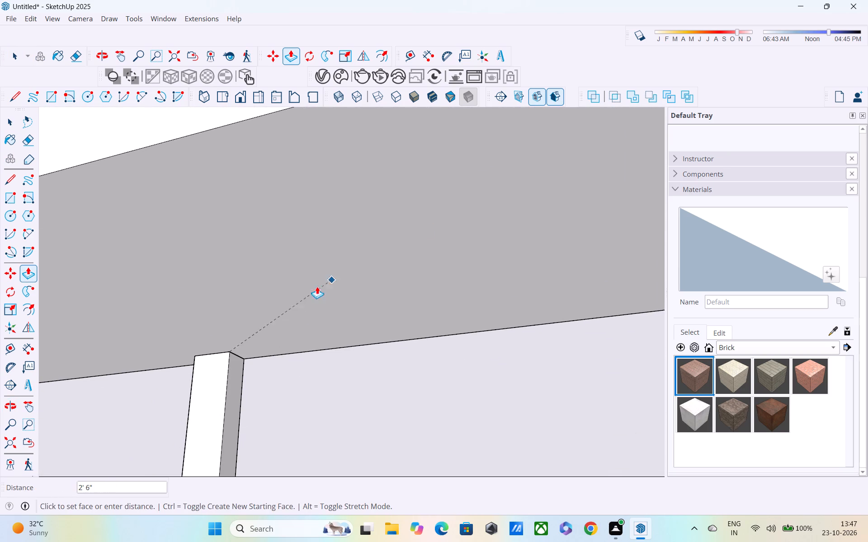
{"action": "left_click", "coordinate": [243, 346]}
{"action": "scroll", "coordinate": [262, 331], "scroll_direction": "down", "scroll_amount": 10}
{"action": "middle_click_drag", "start_coordinate": [272, 338], "coordinate": [291, 312], "text": "shift"}
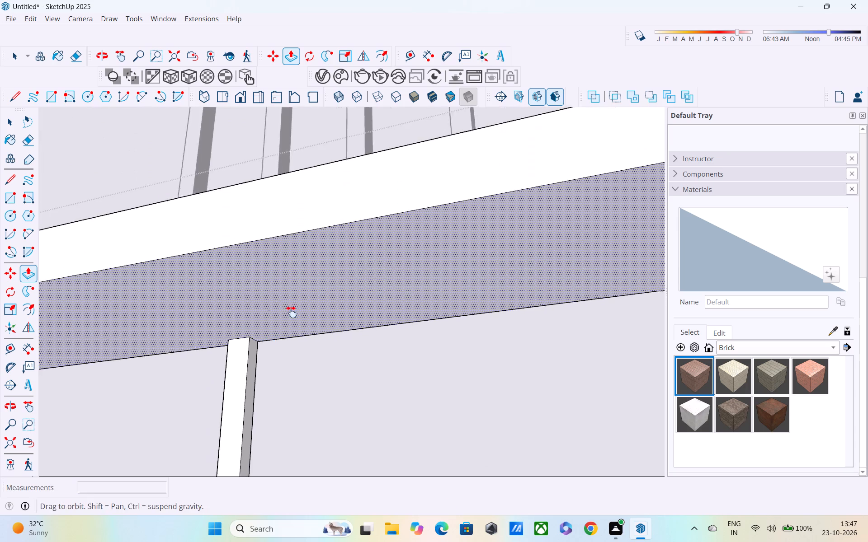
{"action": "middle_click_drag", "start_coordinate": [291, 312], "coordinate": [410, 189], "text": "shift"}
{"action": "scroll", "coordinate": [410, 189], "scroll_direction": "down", "scroll_amount": 1, "text": "shift"}
{"action": "scroll", "coordinate": [410, 228], "scroll_direction": "down", "scroll_amount": 14}
{"action": "middle_click_drag", "start_coordinate": [420, 285], "coordinate": [453, 333]}
{"action": "key", "text": "space"}
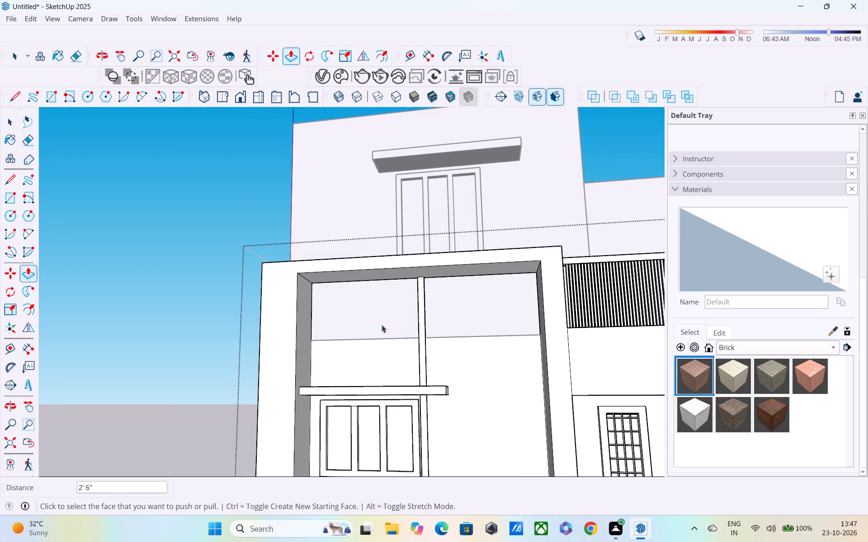
{"action": "left_click", "coordinate": [198, 273]}
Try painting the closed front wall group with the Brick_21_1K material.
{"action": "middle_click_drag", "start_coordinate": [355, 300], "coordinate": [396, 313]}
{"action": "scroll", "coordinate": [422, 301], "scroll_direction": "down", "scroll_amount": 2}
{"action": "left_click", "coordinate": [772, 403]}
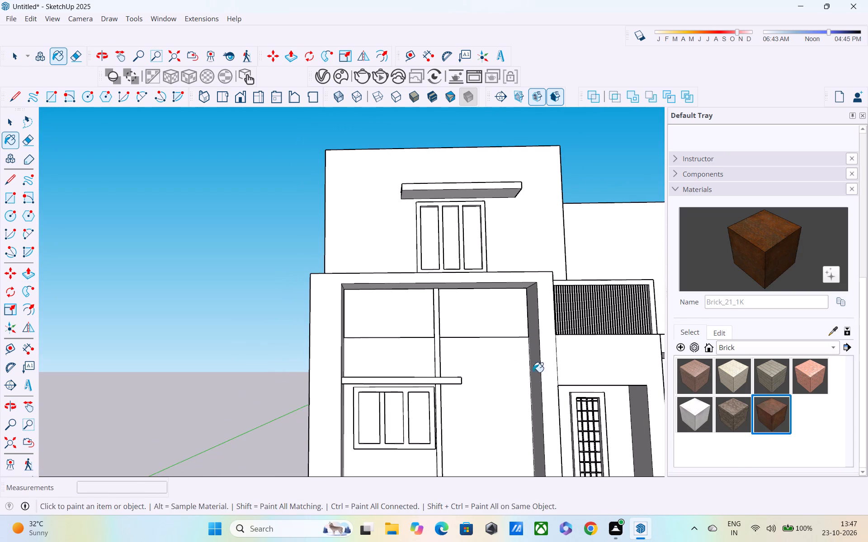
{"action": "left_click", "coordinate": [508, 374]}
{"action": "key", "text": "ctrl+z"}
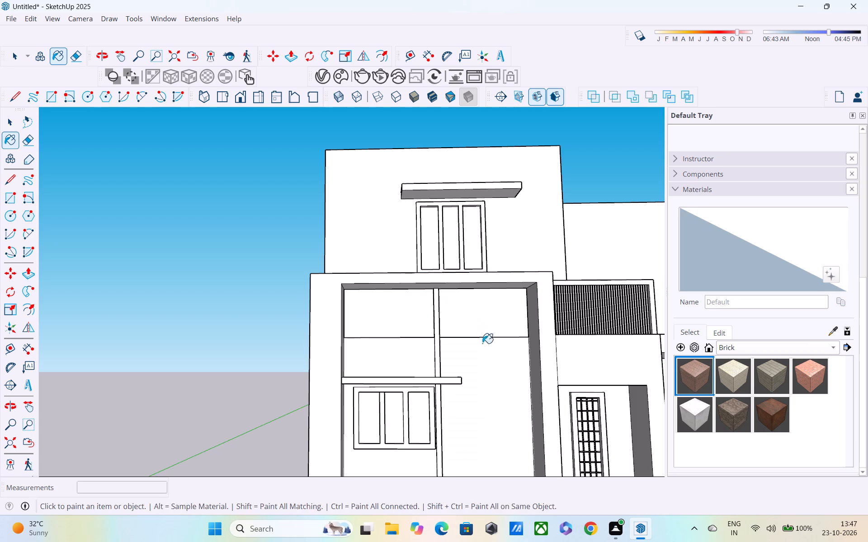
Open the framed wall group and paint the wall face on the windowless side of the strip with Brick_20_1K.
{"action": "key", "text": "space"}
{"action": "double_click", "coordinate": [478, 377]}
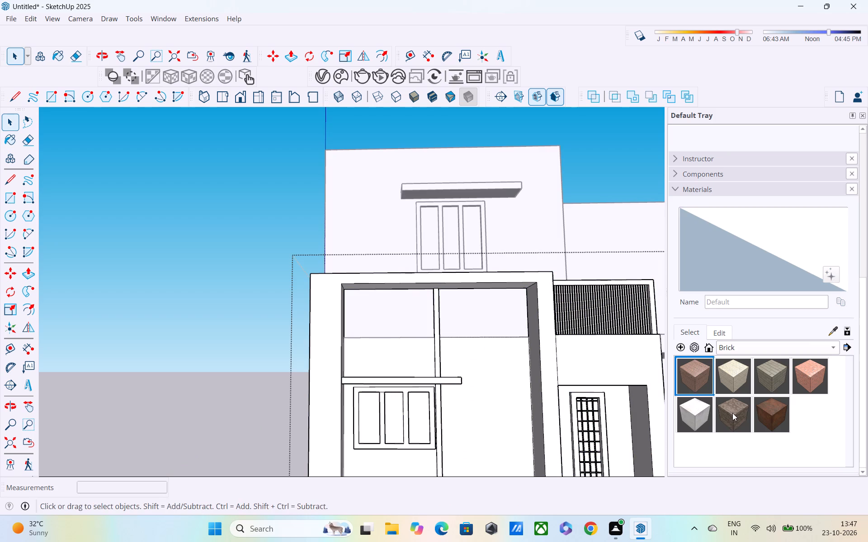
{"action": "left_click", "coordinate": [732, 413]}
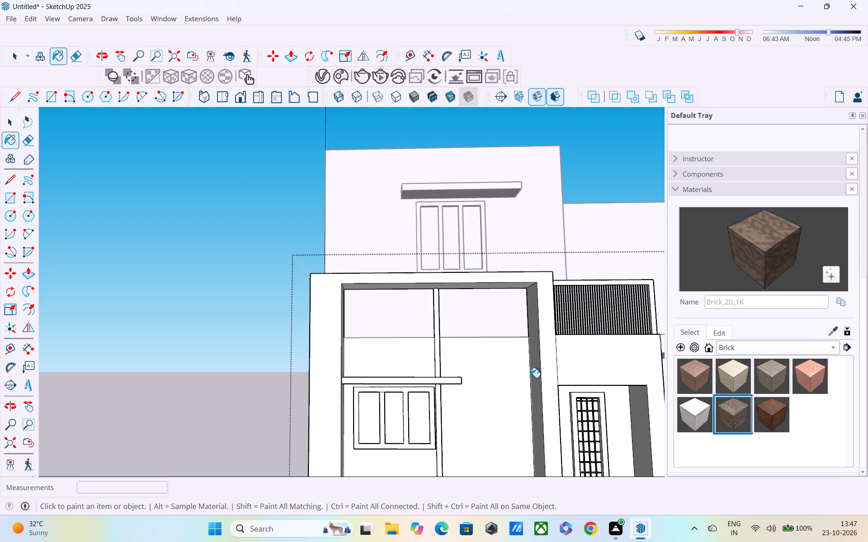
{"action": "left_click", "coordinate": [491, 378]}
Repaint the wall face on the windowless side of the narrow strip with Brick_21_1K.
{"action": "left_click", "coordinate": [769, 409]}
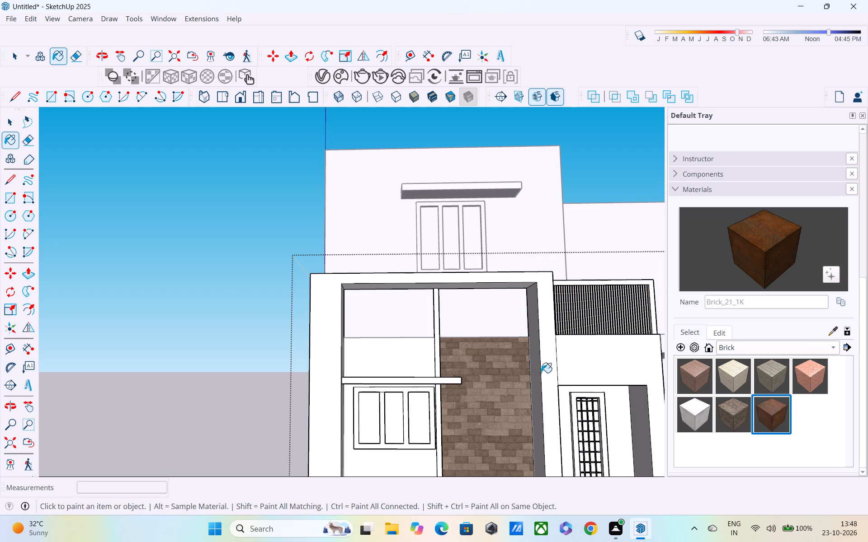
{"action": "left_click", "coordinate": [519, 373]}
{"action": "middle_click_drag", "start_coordinate": [508, 373], "coordinate": [500, 408]}
{"action": "scroll", "coordinate": [484, 354], "scroll_direction": "up", "scroll_amount": 3}
{"action": "left_click", "coordinate": [484, 329]}
{"action": "middle_click_drag", "start_coordinate": [484, 326], "coordinate": [421, 351]}
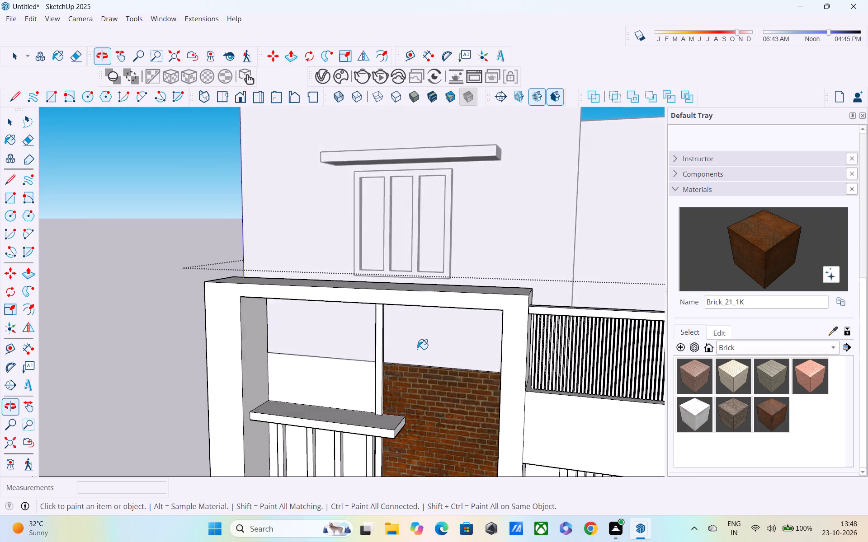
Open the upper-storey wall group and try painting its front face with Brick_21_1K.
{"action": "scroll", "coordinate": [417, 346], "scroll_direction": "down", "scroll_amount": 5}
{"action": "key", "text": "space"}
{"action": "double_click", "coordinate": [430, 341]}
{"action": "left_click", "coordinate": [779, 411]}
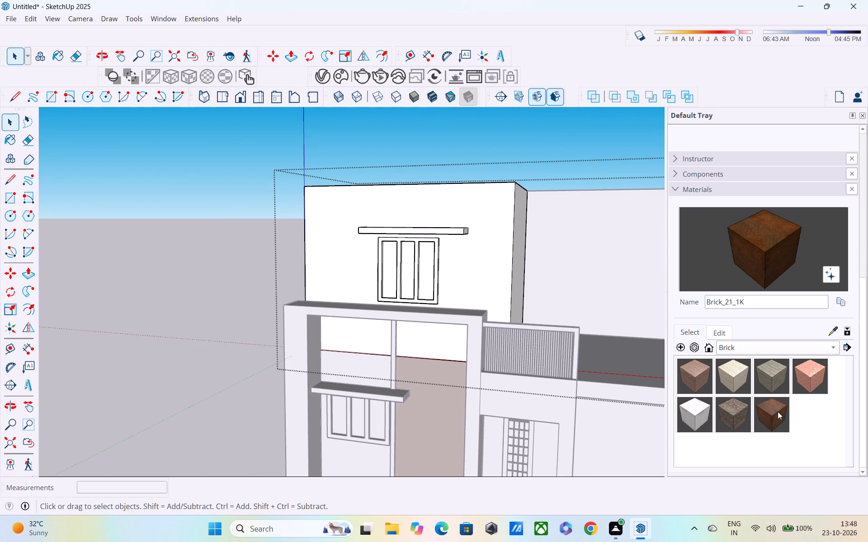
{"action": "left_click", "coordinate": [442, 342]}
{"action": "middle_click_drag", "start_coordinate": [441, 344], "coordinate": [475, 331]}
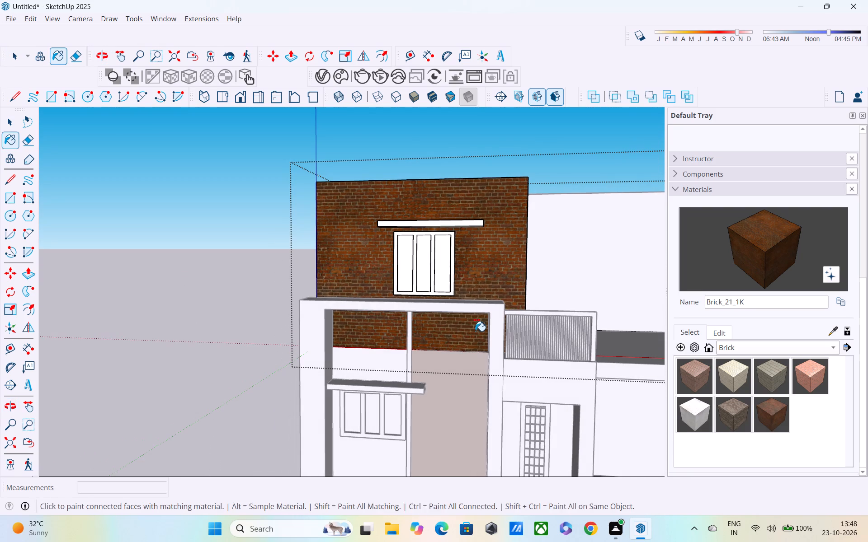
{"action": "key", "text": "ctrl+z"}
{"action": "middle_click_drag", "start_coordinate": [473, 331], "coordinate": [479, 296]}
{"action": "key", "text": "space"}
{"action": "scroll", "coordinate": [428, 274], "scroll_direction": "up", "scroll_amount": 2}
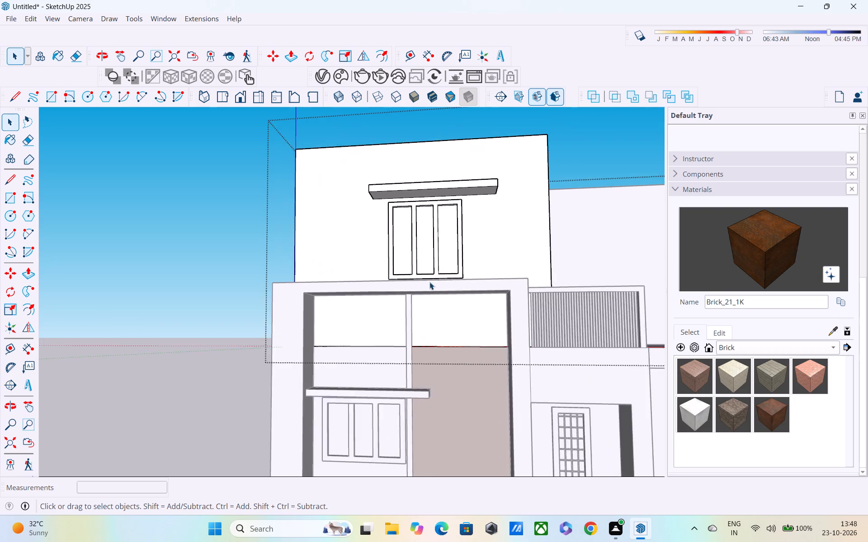
Outline the upper-storey wall area inside the front frame, on the strip's windowless side, with lines along its top, outer side, bottom and strip edge.
{"action": "scroll", "coordinate": [429, 282], "scroll_direction": "up", "scroll_amount": 2}
{"action": "middle_click_drag", "start_coordinate": [436, 314], "coordinate": [435, 237]}
{"action": "scroll", "coordinate": [429, 260], "scroll_direction": "up", "scroll_amount": 1}
{"action": "key", "text": "l"}
{"action": "scroll", "coordinate": [415, 259], "scroll_direction": "up", "scroll_amount": 4}
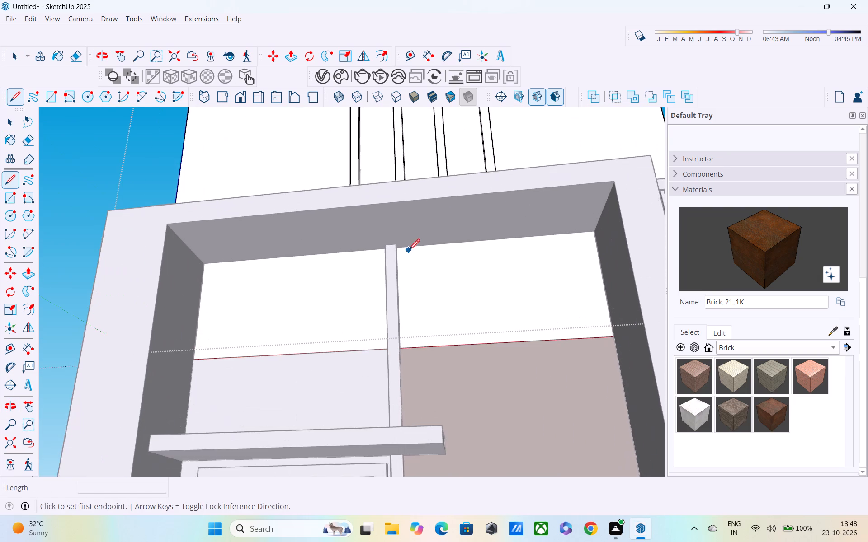
{"action": "middle_click_drag", "start_coordinate": [409, 250], "coordinate": [357, 238]}
{"action": "scroll", "coordinate": [347, 234], "scroll_direction": "up", "scroll_amount": 9}
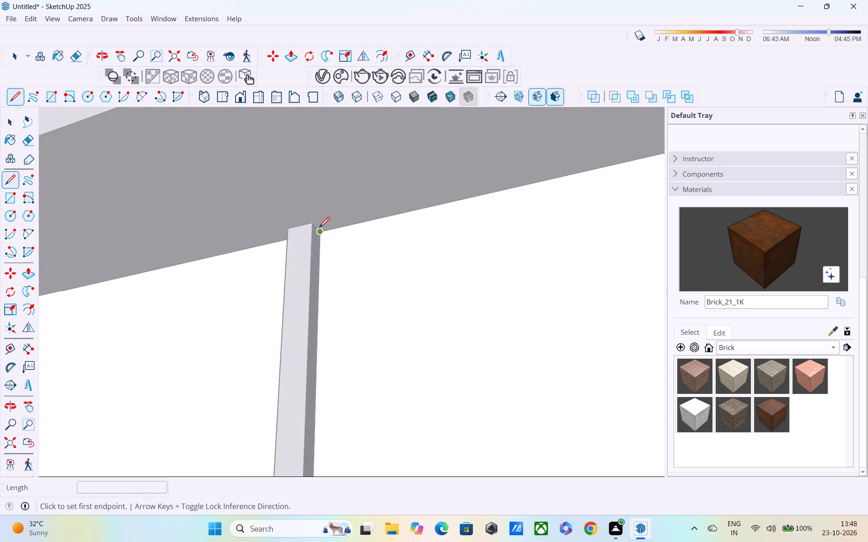
{"action": "left_click", "coordinate": [319, 229]}
{"action": "scroll", "coordinate": [466, 202], "scroll_direction": "down", "scroll_amount": 4}
{"action": "middle_click_drag", "start_coordinate": [471, 202], "coordinate": [172, 209], "text": "shift"}
{"action": "middle_click_drag", "start_coordinate": [197, 216], "coordinate": [458, 217]}
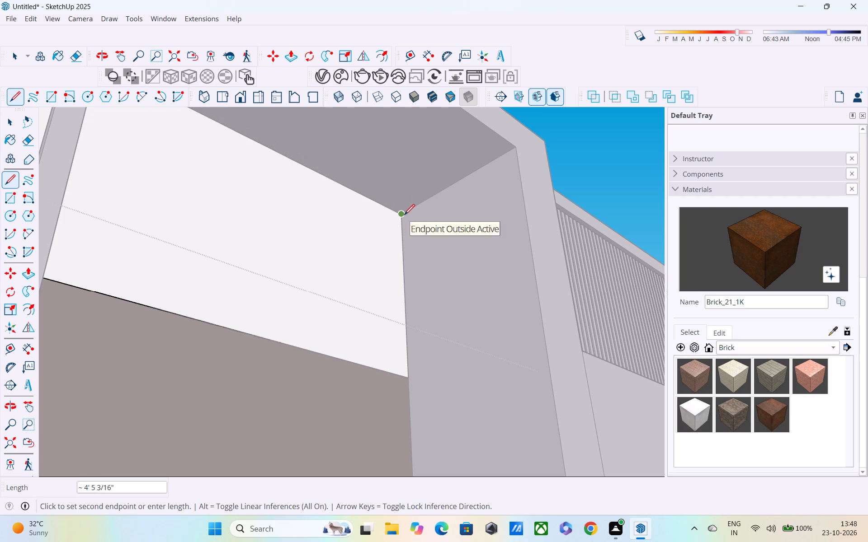
{"action": "left_click", "coordinate": [404, 216]}
{"action": "left_click", "coordinate": [405, 376]}
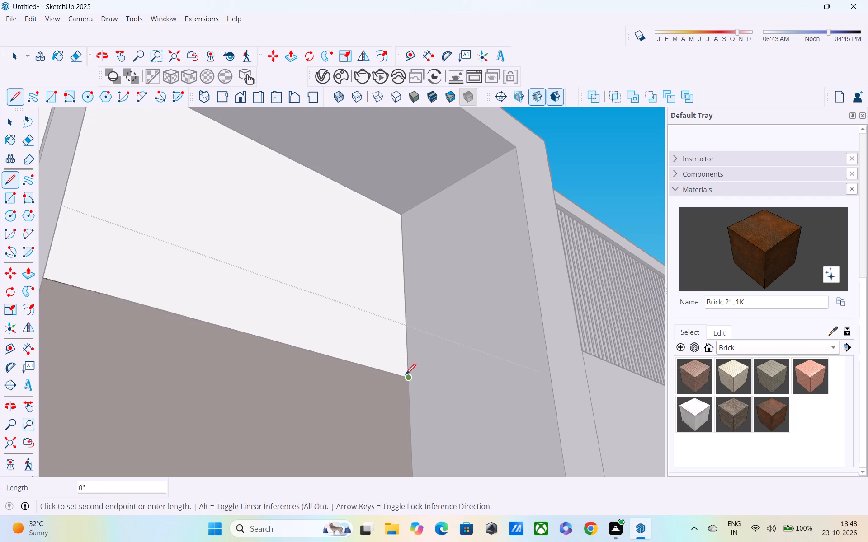
{"action": "middle_click_drag", "start_coordinate": [406, 375], "coordinate": [231, 396]}
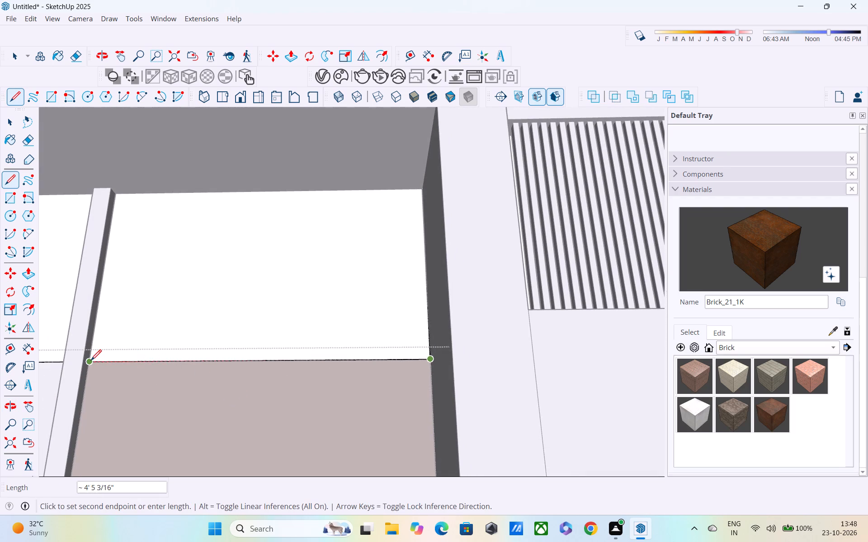
{"action": "left_click", "coordinate": [90, 361]}
{"action": "left_click", "coordinate": [120, 198]}
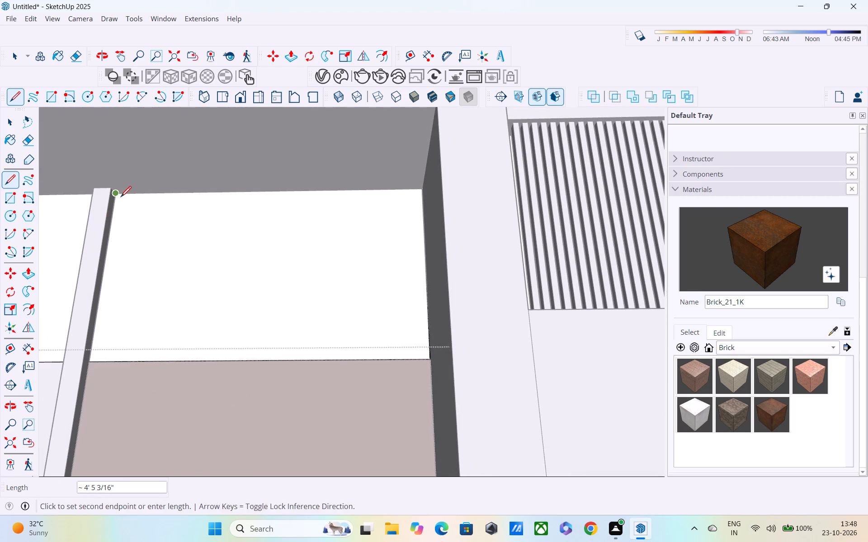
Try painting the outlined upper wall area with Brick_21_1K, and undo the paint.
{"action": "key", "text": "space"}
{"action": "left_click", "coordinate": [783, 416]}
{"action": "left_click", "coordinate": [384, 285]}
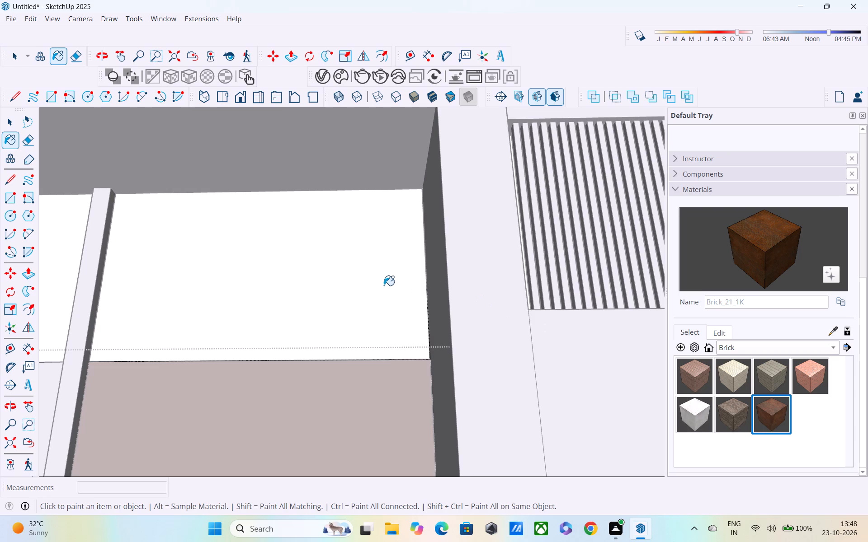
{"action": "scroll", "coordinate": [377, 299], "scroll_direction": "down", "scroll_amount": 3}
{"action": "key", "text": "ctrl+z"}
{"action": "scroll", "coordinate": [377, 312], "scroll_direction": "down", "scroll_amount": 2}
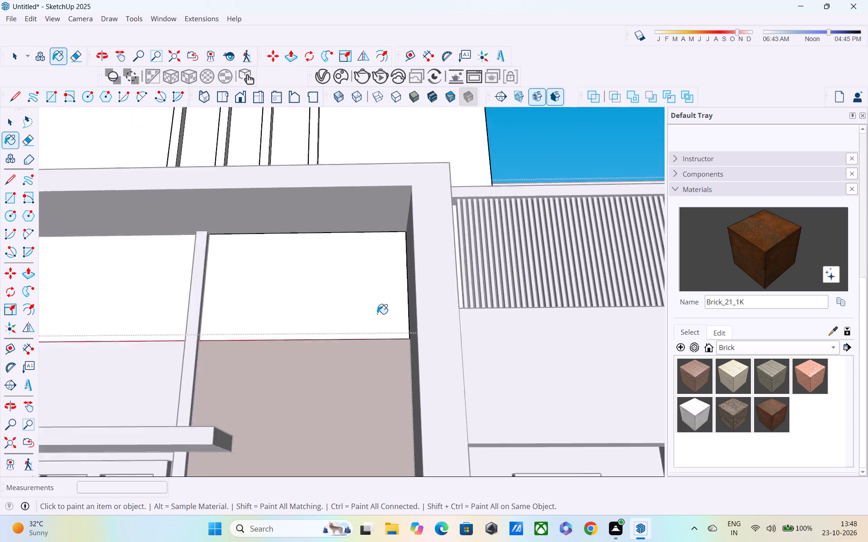
Draw a 2' 6" vertical line on the upper-storey wall face along the strip's edge to split off the windowless-side panel.
{"action": "key", "text": "space"}
{"action": "scroll", "coordinate": [377, 314], "scroll_direction": "down", "scroll_amount": 2}
{"action": "middle_click_drag", "start_coordinate": [375, 333], "coordinate": [384, 406]}
{"action": "scroll", "coordinate": [384, 406], "scroll_direction": "down", "scroll_amount": 1}
{"action": "key", "text": "space"}
{"action": "scroll", "coordinate": [373, 383], "scroll_direction": "down", "scroll_amount": 1}
{"action": "double_click", "coordinate": [361, 372]}
{"action": "middle_click_drag", "start_coordinate": [361, 372], "coordinate": [363, 334]}
{"action": "scroll", "coordinate": [369, 326], "scroll_direction": "down", "scroll_amount": 4}
{"action": "middle_click_drag", "start_coordinate": [367, 322], "coordinate": [360, 255]}
{"action": "scroll", "coordinate": [348, 273], "scroll_direction": "up", "scroll_amount": 10}
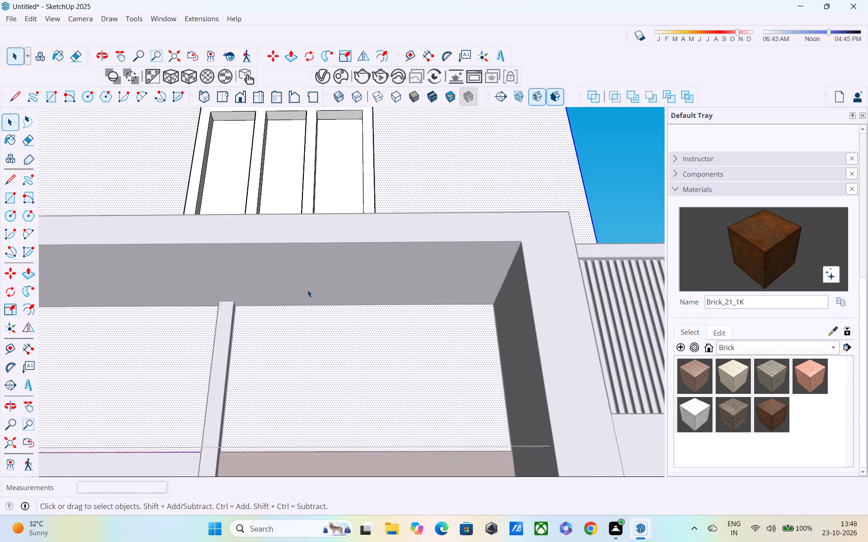
{"action": "middle_click_drag", "start_coordinate": [294, 295], "coordinate": [134, 350]}
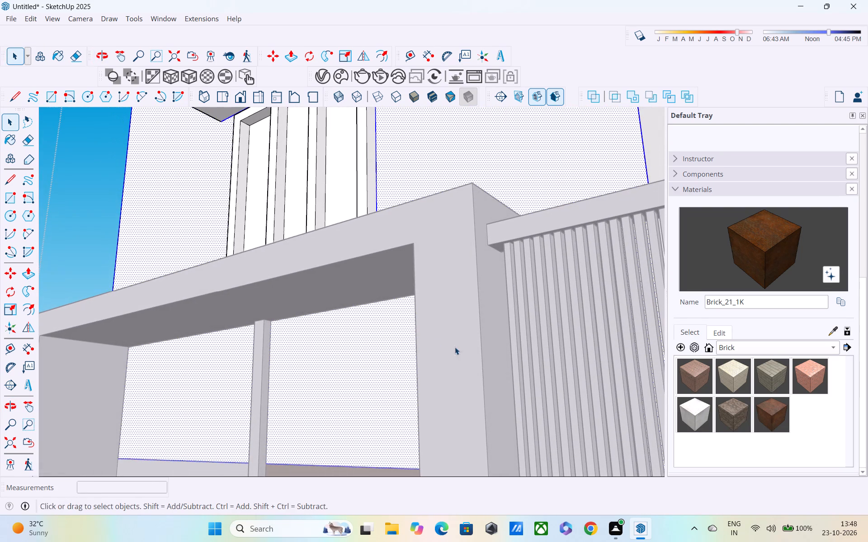
{"action": "key", "text": "l"}
{"action": "scroll", "coordinate": [274, 346], "scroll_direction": "up", "scroll_amount": 2}
{"action": "left_click", "coordinate": [268, 321]}
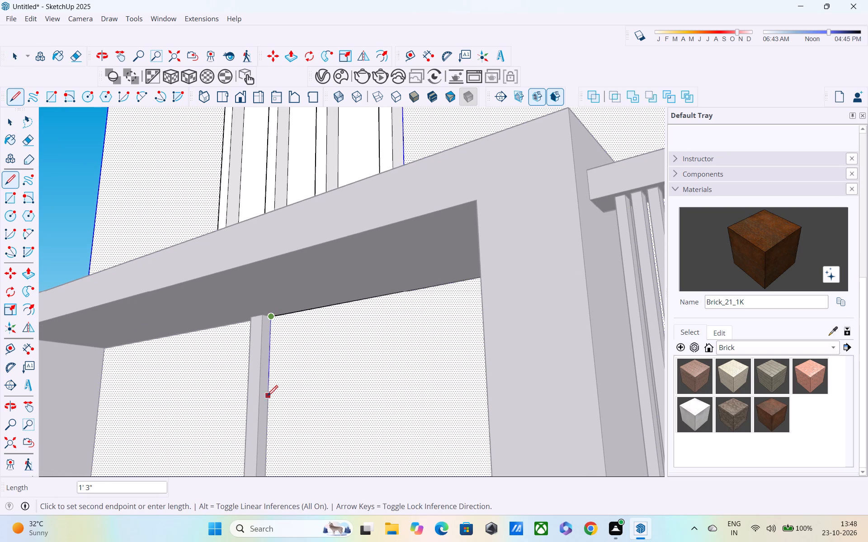
{"action": "middle_click_drag", "start_coordinate": [267, 398], "coordinate": [298, 287], "text": "shift"}
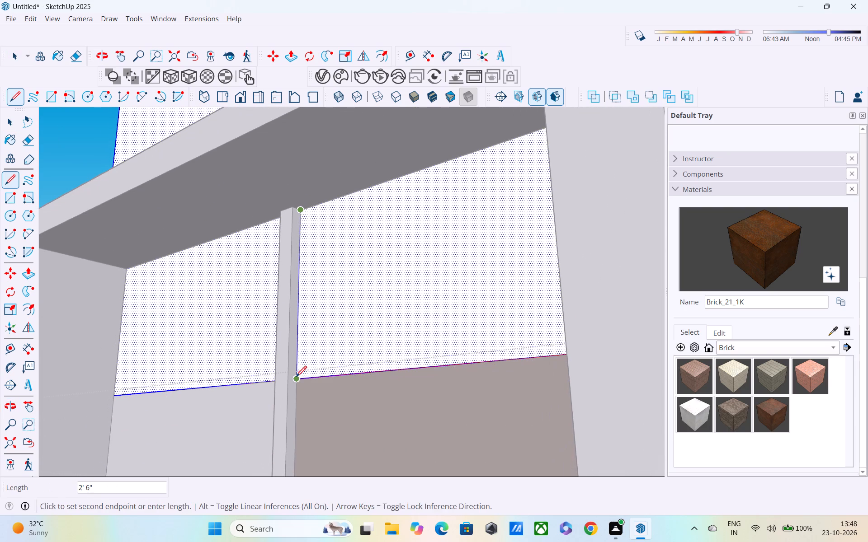
{"action": "left_click", "coordinate": [296, 378]}
{"action": "middle_click_drag", "start_coordinate": [462, 364], "coordinate": [619, 373]}
{"action": "scroll", "coordinate": [601, 357], "scroll_direction": "down", "scroll_amount": 4}
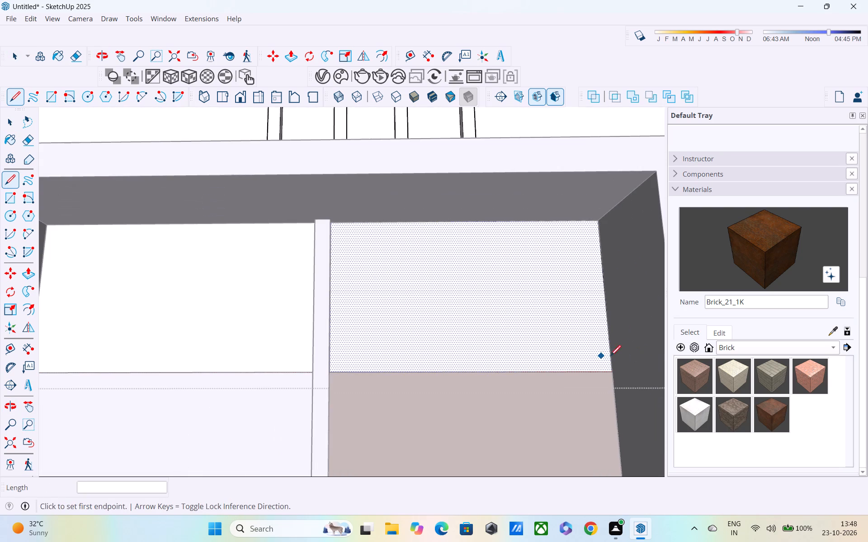
{"action": "scroll", "coordinate": [736, 400], "scroll_direction": "down", "scroll_amount": 1}
{"action": "middle_click", "coordinate": [734, 405]}
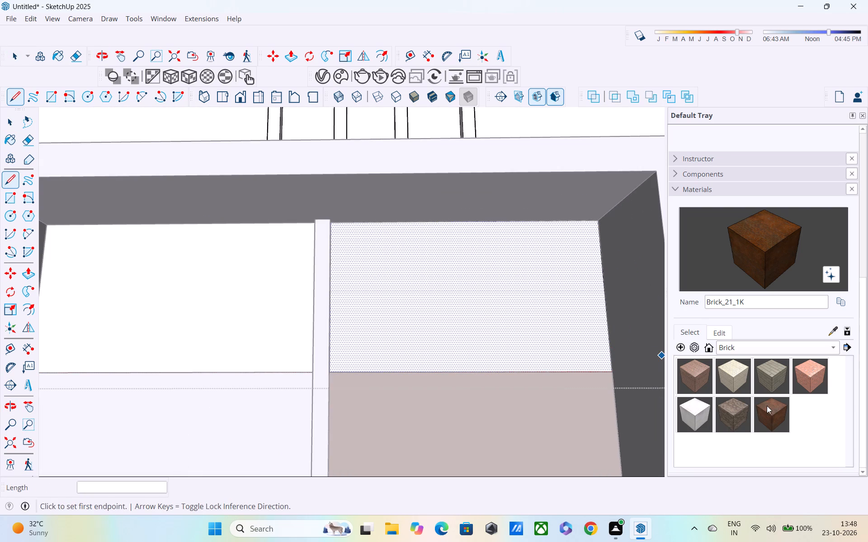
Paint the split-off upper wall panel on the strip's windowless side with Brick_21_1K and close the wall group.
{"action": "left_click", "coordinate": [767, 406]}
{"action": "left_click", "coordinate": [521, 292]}
{"action": "scroll", "coordinate": [520, 311], "scroll_direction": "down", "scroll_amount": 10}
{"action": "key", "text": "space"}
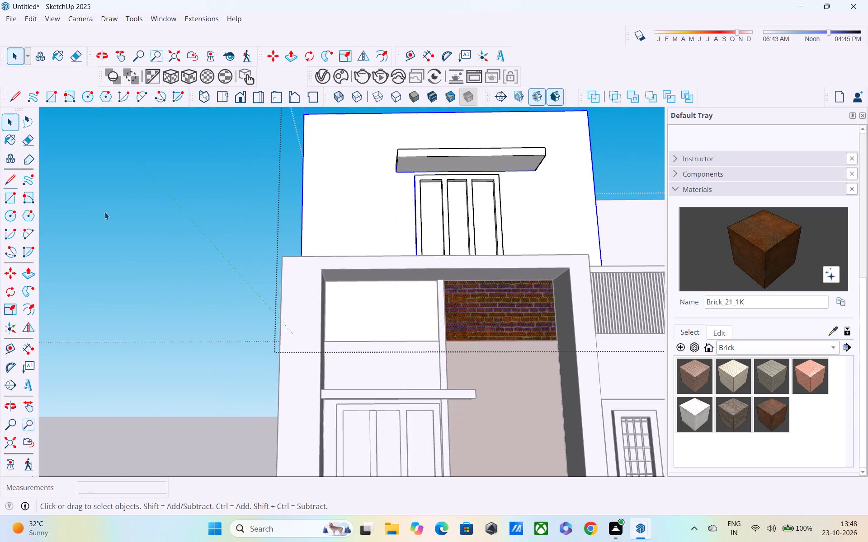
{"action": "left_click", "coordinate": [104, 210]}
Examine the brick finish across the upper and lower wall panels beside the dividing strip.
{"action": "middle_click_drag", "start_coordinate": [443, 312], "coordinate": [401, 374]}
{"action": "scroll", "coordinate": [389, 345], "scroll_direction": "down", "scroll_amount": 6}
{"action": "middle_click_drag", "start_coordinate": [396, 353], "coordinate": [429, 352]}
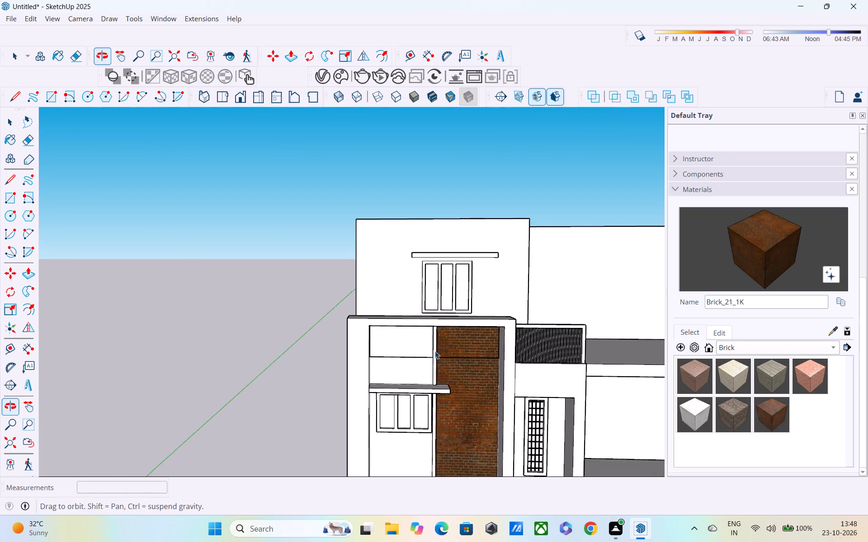
{"action": "scroll", "coordinate": [438, 350], "scroll_direction": "down", "scroll_amount": 5}
{"action": "middle_click_drag", "start_coordinate": [453, 351], "coordinate": [445, 349]}
{"action": "scroll", "coordinate": [445, 351], "scroll_direction": "up", "scroll_amount": 13}
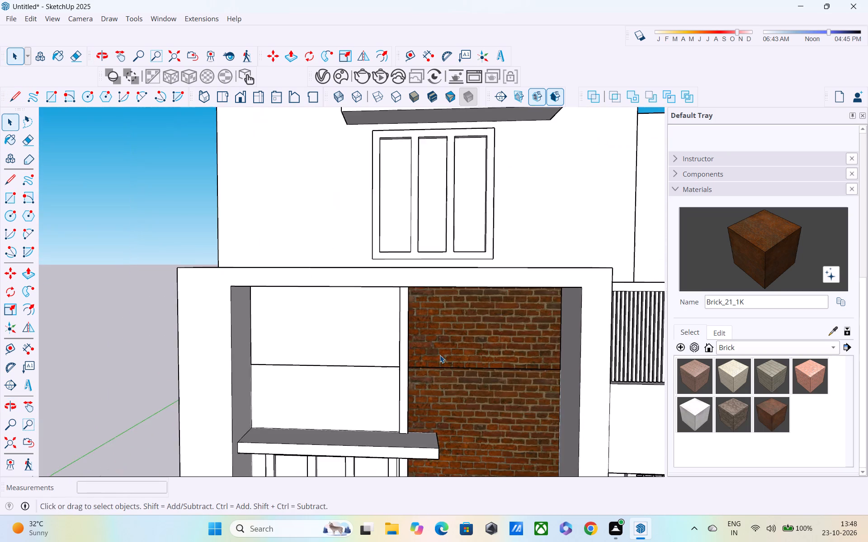
{"action": "scroll", "coordinate": [440, 355], "scroll_direction": "up", "scroll_amount": 12}
{"action": "middle_click_drag", "start_coordinate": [422, 376], "coordinate": [477, 365]}
{"action": "middle_click_drag", "start_coordinate": [478, 365], "coordinate": [662, 344], "text": "shift"}
{"action": "scroll", "coordinate": [662, 344], "scroll_direction": "down", "scroll_amount": 12}
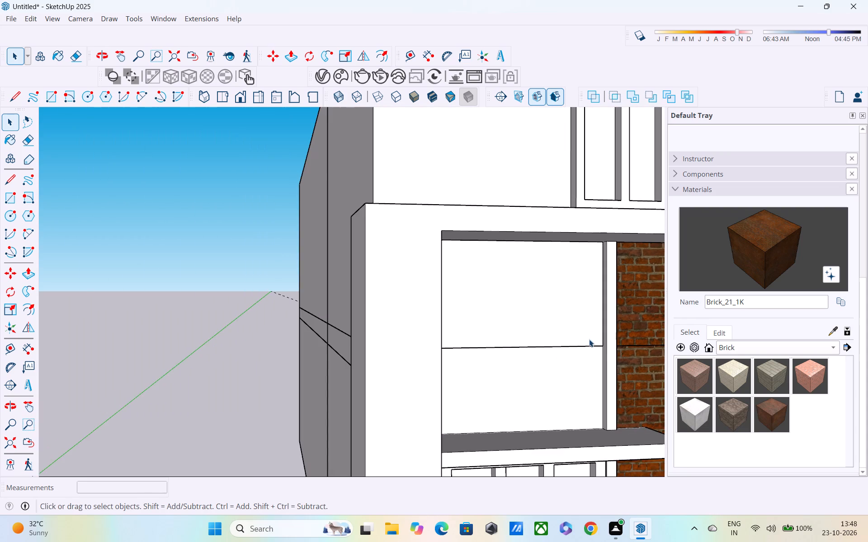
{"action": "scroll", "coordinate": [588, 341], "scroll_direction": "down", "scroll_amount": 1}
{"action": "middle_click_drag", "start_coordinate": [588, 341], "coordinate": [475, 316]}
{"action": "scroll", "coordinate": [474, 321], "scroll_direction": "down", "scroll_amount": 9}
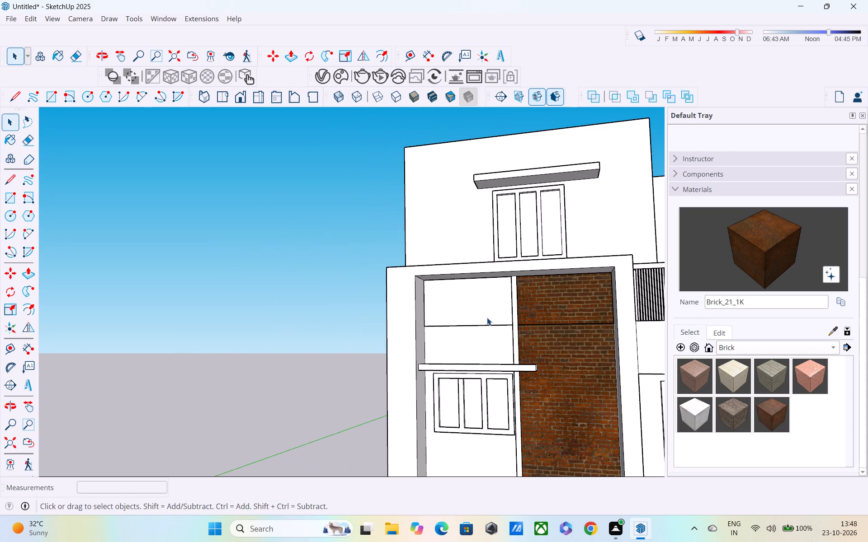
{"action": "middle_click_drag", "start_coordinate": [492, 339], "coordinate": [515, 402]}
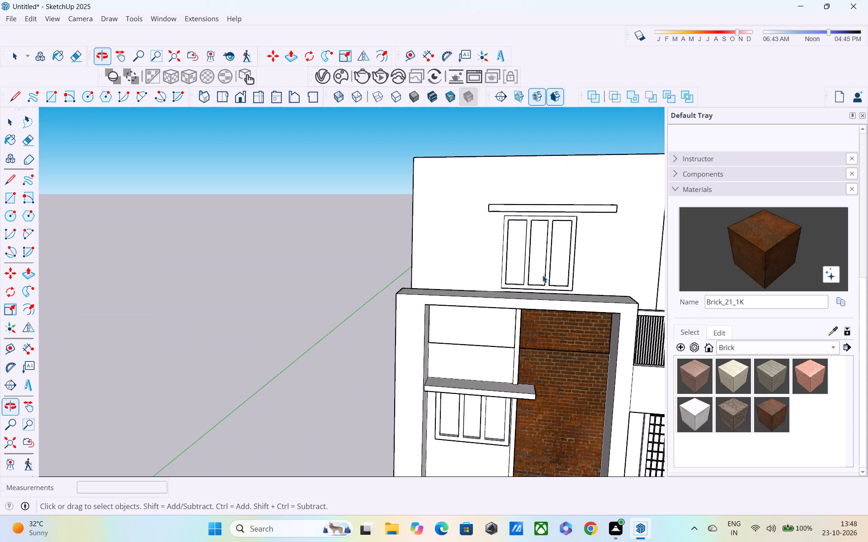
Open the upper-storey wall group, examine the wall faces behind the front frame, and close the group.
{"action": "scroll", "coordinate": [546, 262], "scroll_direction": "up", "scroll_amount": 4}
{"action": "double_click", "coordinate": [427, 225]}
{"action": "middle_click_drag", "start_coordinate": [468, 234], "coordinate": [465, 311]}
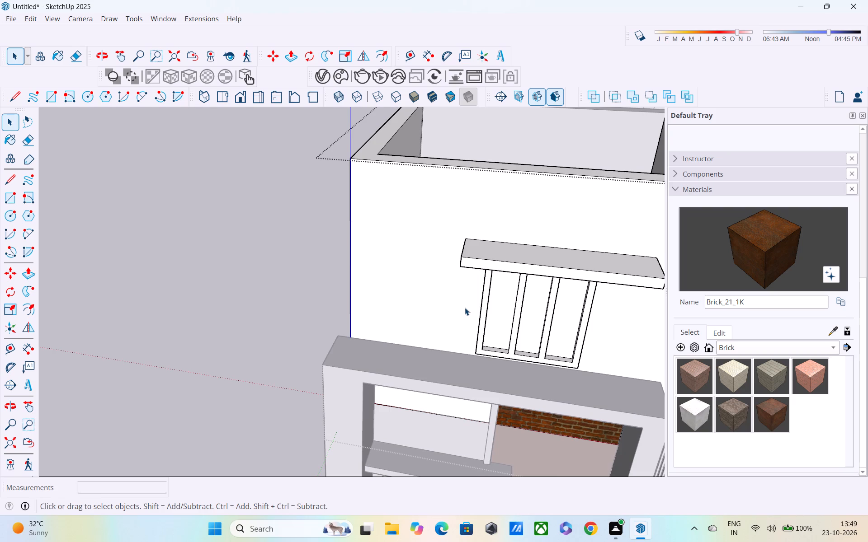
{"action": "scroll", "coordinate": [533, 256], "scroll_direction": "down", "scroll_amount": 4}
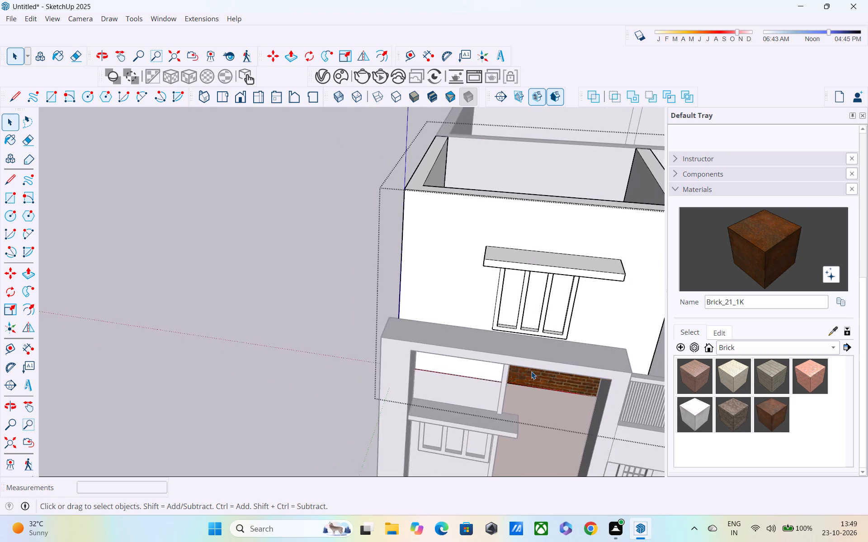
{"action": "middle_click_drag", "start_coordinate": [531, 371], "coordinate": [461, 293]}
{"action": "scroll", "coordinate": [460, 298], "scroll_direction": "down", "scroll_amount": 8}
{"action": "middle_click_drag", "start_coordinate": [476, 327], "coordinate": [332, 245], "text": "shift"}
{"action": "middle_click_drag", "start_coordinate": [408, 297], "coordinate": [514, 247]}
{"action": "scroll", "coordinate": [458, 296], "scroll_direction": "up", "scroll_amount": 4}
{"action": "middle_click_drag", "start_coordinate": [393, 308], "coordinate": [400, 356]}
{"action": "scroll", "coordinate": [320, 313], "scroll_direction": "up", "scroll_amount": 3}
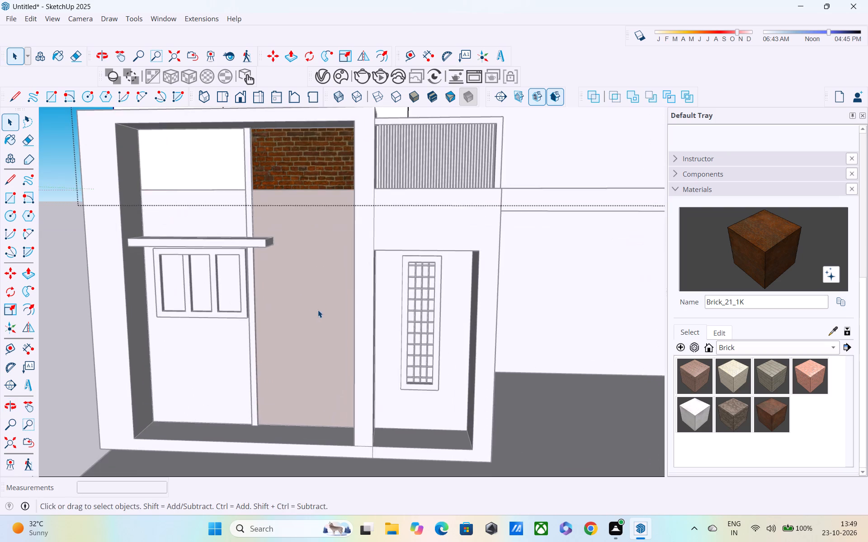
{"action": "scroll", "coordinate": [318, 310], "scroll_direction": "up", "scroll_amount": 2}
{"action": "scroll", "coordinate": [172, 255], "scroll_direction": "down", "scroll_amount": 2}
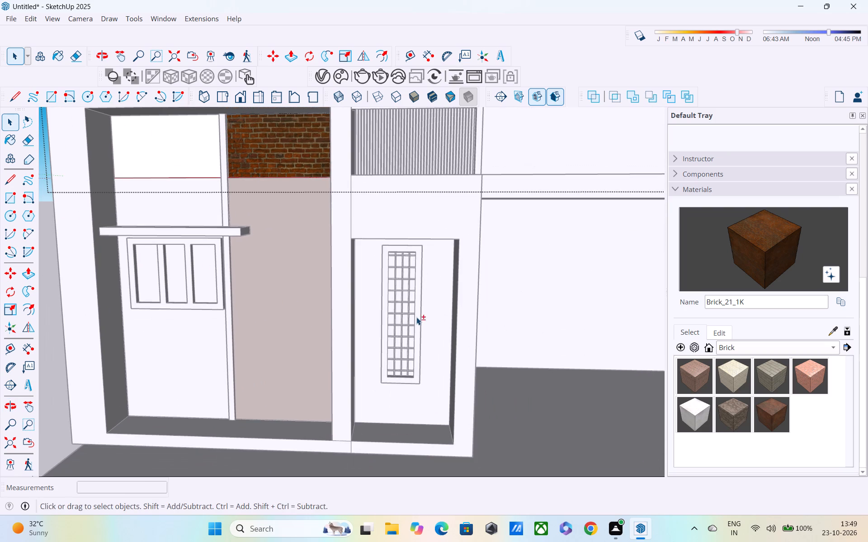
{"action": "middle_click_drag", "start_coordinate": [303, 278], "coordinate": [570, 290], "text": "shift"}
{"action": "left_click", "coordinate": [240, 196]}
Switch the material library from Brick to the Wood collection.
{"action": "middle_click_drag", "start_coordinate": [518, 321], "coordinate": [470, 274]}
{"action": "scroll", "coordinate": [461, 273], "scroll_direction": "up", "scroll_amount": 2}
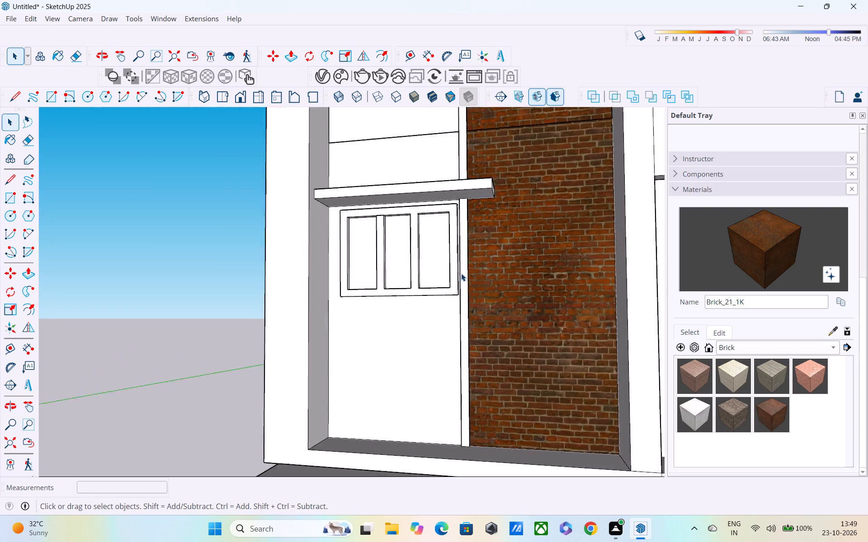
{"action": "scroll", "coordinate": [461, 273], "scroll_direction": "up", "scroll_amount": 6}
{"action": "middle_click_drag", "start_coordinate": [461, 274], "coordinate": [508, 301]}
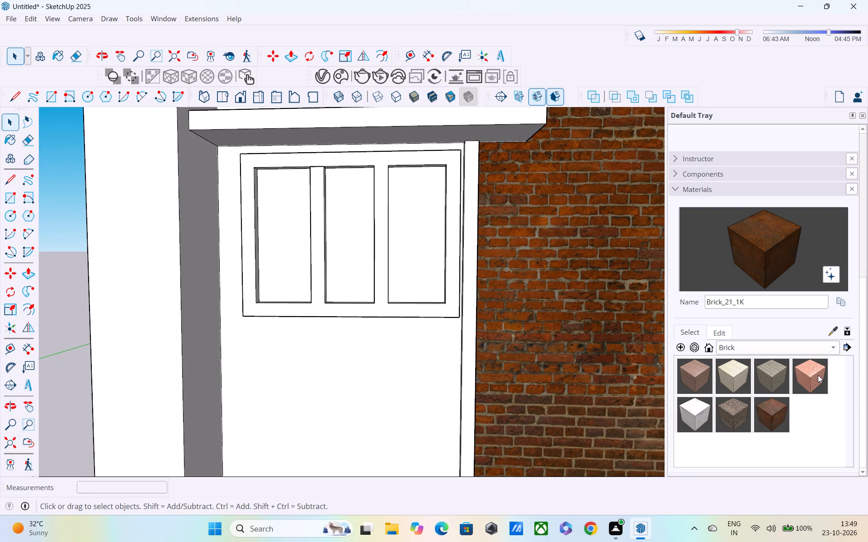
{"action": "left_click", "coordinate": [806, 350]}
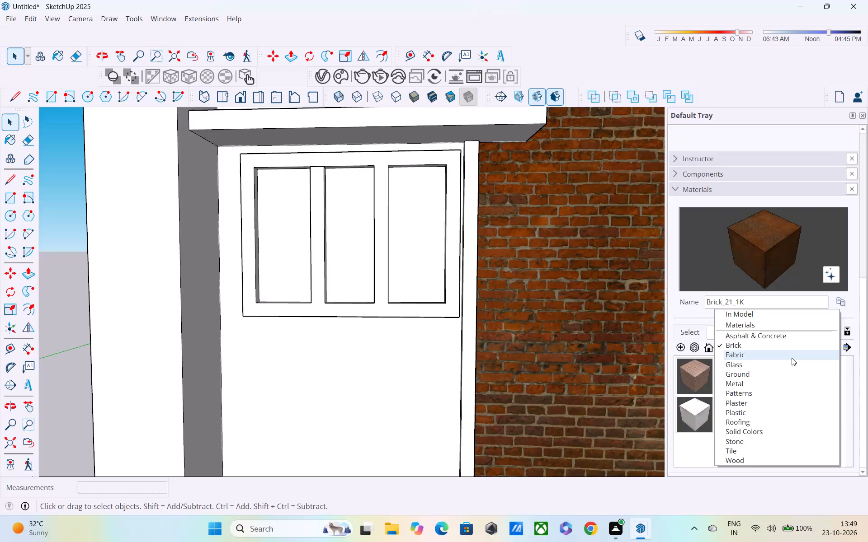
{"action": "left_click", "coordinate": [750, 458]}
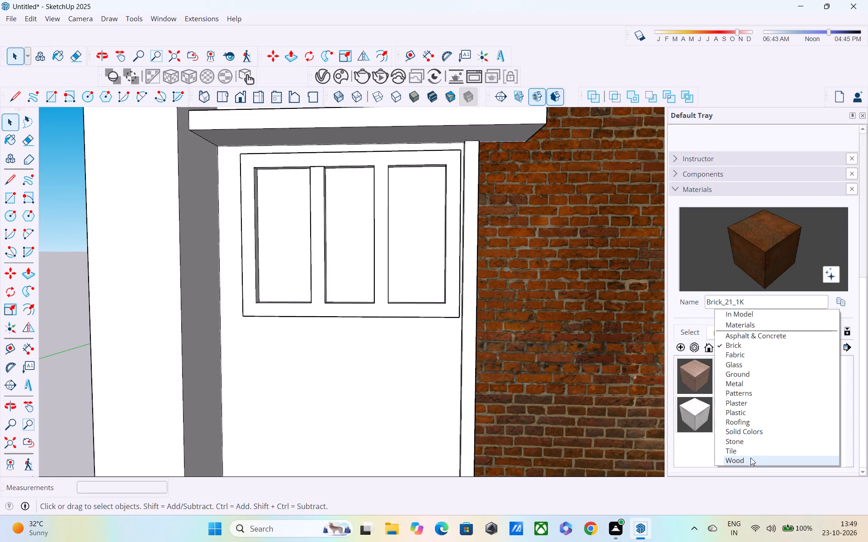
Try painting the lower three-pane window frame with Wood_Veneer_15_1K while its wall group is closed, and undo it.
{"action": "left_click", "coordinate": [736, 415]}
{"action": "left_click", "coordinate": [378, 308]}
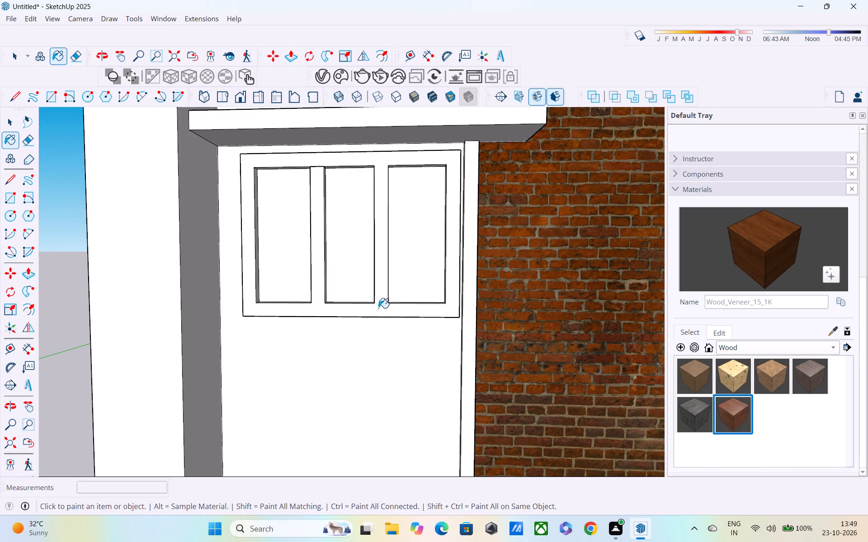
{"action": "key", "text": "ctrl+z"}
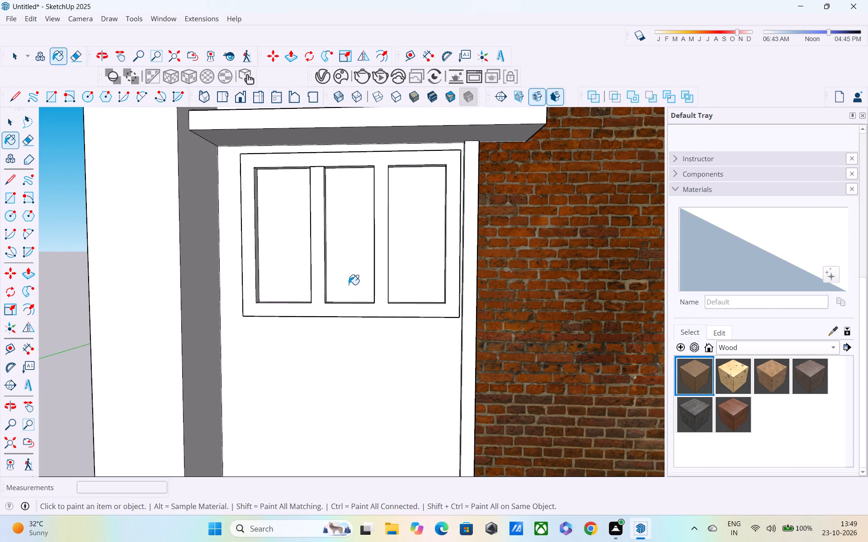
Open the framed wall group and paint the front face of the lower three-pane window frame with Wood_Veneer_15_1K.
{"action": "key", "text": "space"}
{"action": "double_click", "coordinate": [331, 305]}
{"action": "double_click", "coordinate": [399, 362]}
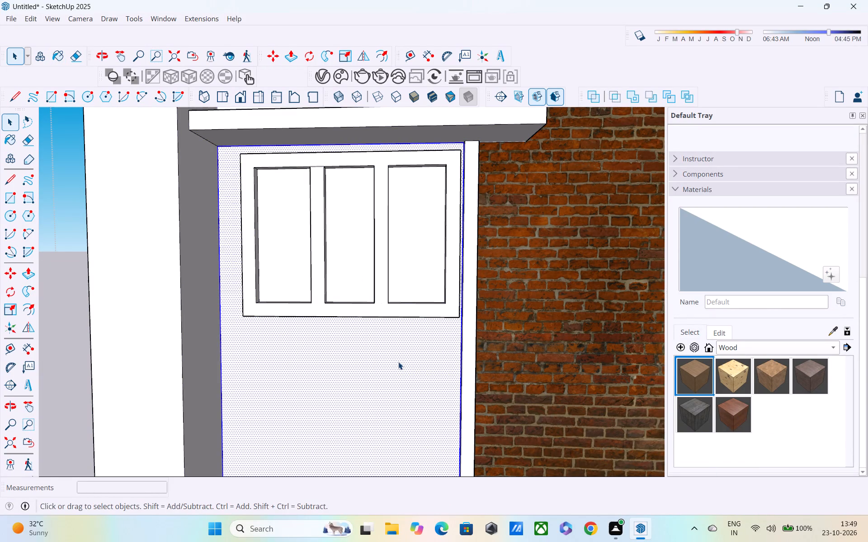
{"action": "left_click", "coordinate": [740, 406]}
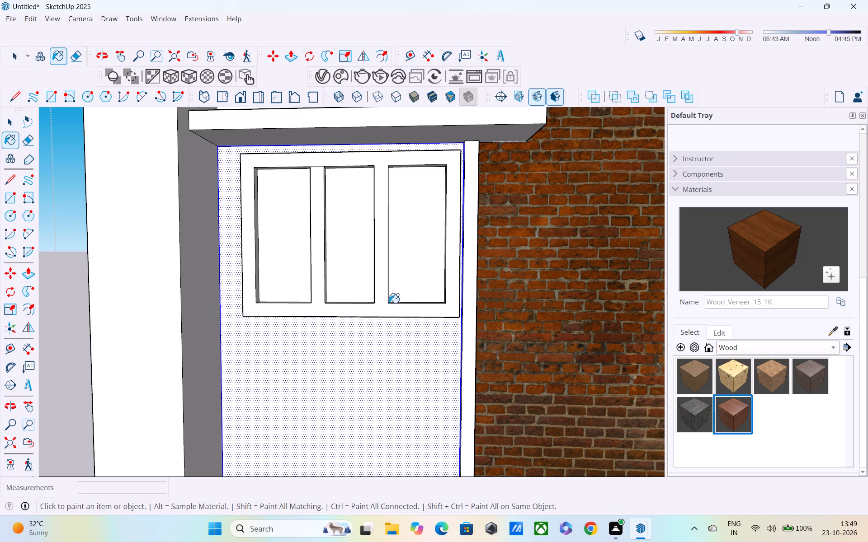
{"action": "left_click", "coordinate": [387, 308]}
Paint the inner side faces and the sill faces of the lower three-pane window frame's openings with Wood_Veneer_15_1K.
{"action": "middle_click_drag", "start_coordinate": [368, 297], "coordinate": [216, 295]}
{"action": "scroll", "coordinate": [180, 270], "scroll_direction": "up", "scroll_amount": 3}
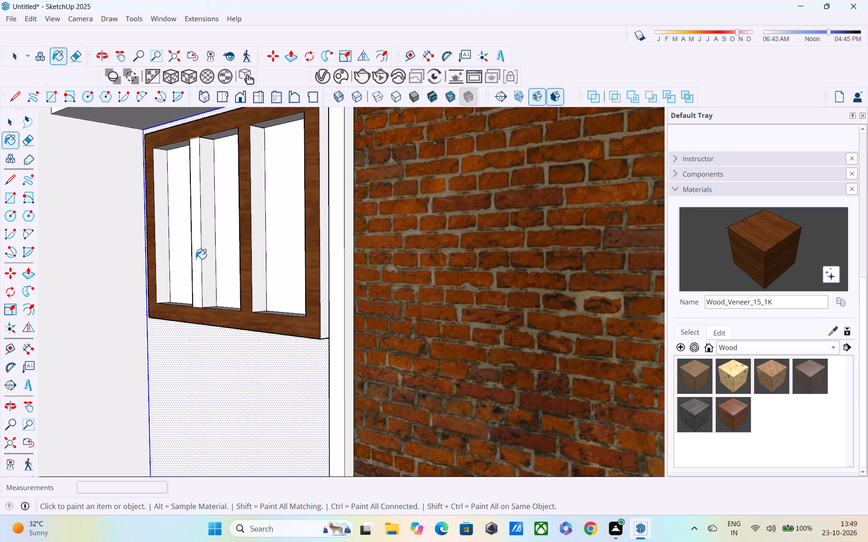
{"action": "left_click", "coordinate": [198, 244]}
{"action": "left_click", "coordinate": [204, 235]}
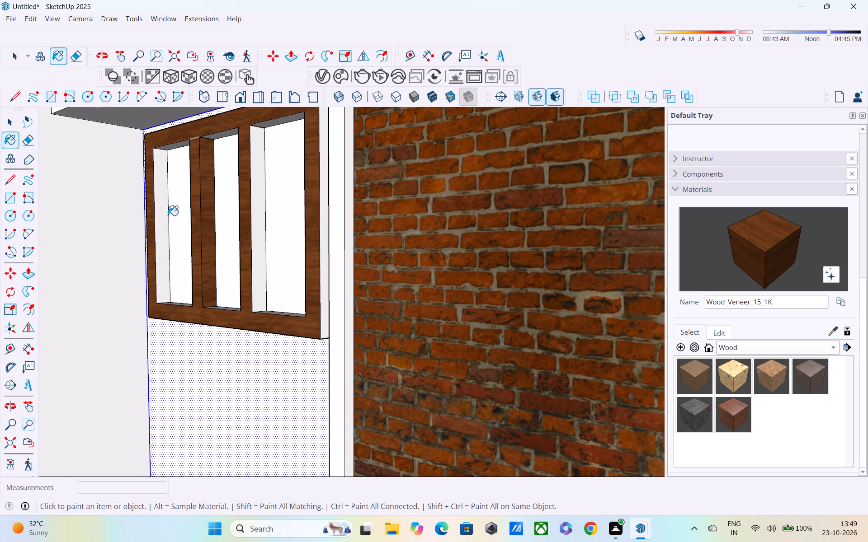
{"action": "left_click", "coordinate": [158, 210]}
{"action": "scroll", "coordinate": [271, 226], "scroll_direction": "up", "scroll_amount": 3}
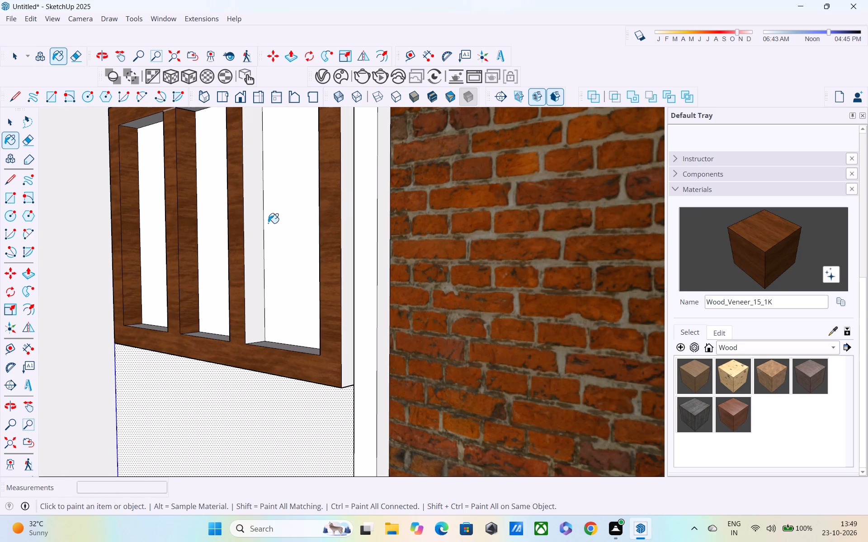
{"action": "left_click", "coordinate": [260, 218]}
{"action": "middle_click_drag", "start_coordinate": [265, 238], "coordinate": [284, 278]}
{"action": "left_click", "coordinate": [285, 359]}
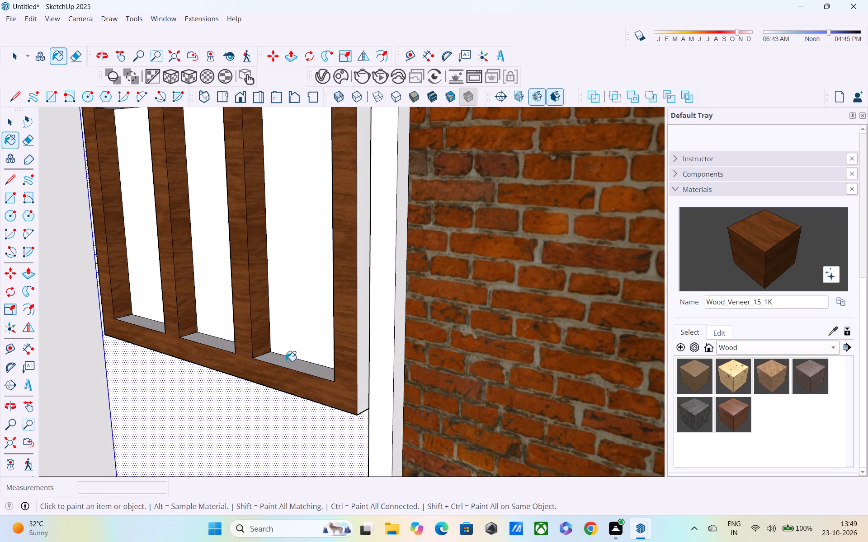
{"action": "left_click", "coordinate": [212, 343]}
{"action": "left_click_drag", "start_coordinate": [148, 311], "coordinate": [149, 320]}
{"action": "left_click", "coordinate": [150, 323]}
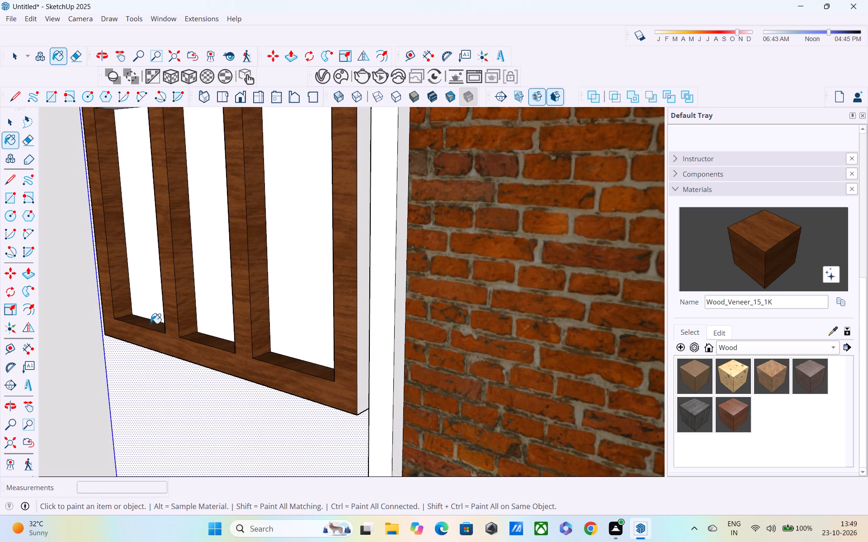
Paint the undersides of the lower window frame's top rail with Wood_Veneer_15_1K in all three openings.
{"action": "middle_click_drag", "start_coordinate": [154, 309], "coordinate": [286, 441]}
{"action": "middle_click_drag", "start_coordinate": [286, 309], "coordinate": [336, 168]}
{"action": "scroll", "coordinate": [253, 263], "scroll_direction": "up", "scroll_amount": 3}
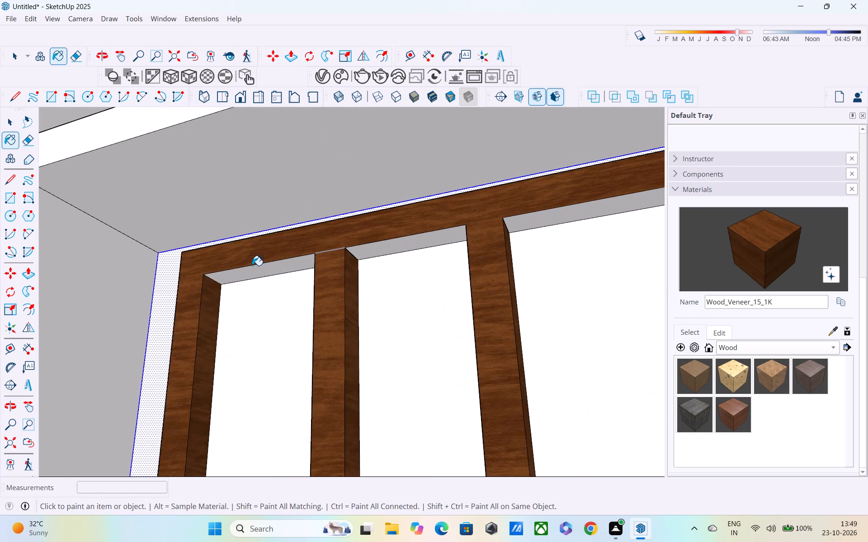
{"action": "left_click", "coordinate": [254, 271]}
{"action": "left_click", "coordinate": [401, 246]}
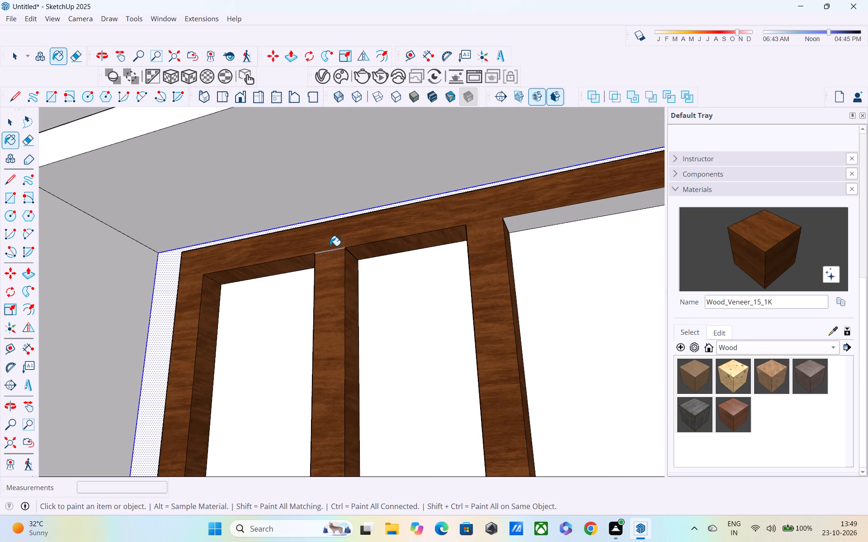
{"action": "left_click", "coordinate": [332, 252]}
{"action": "left_click", "coordinate": [335, 248]}
{"action": "left_click", "coordinate": [558, 221]}
Paint the lower window frame's outer side face nearest the brick wall and its top face with Wood_Veneer_15_1K.
{"action": "middle_click_drag", "start_coordinate": [556, 222], "coordinate": [330, 240]}
{"action": "middle_click_drag", "start_coordinate": [396, 246], "coordinate": [436, 251]}
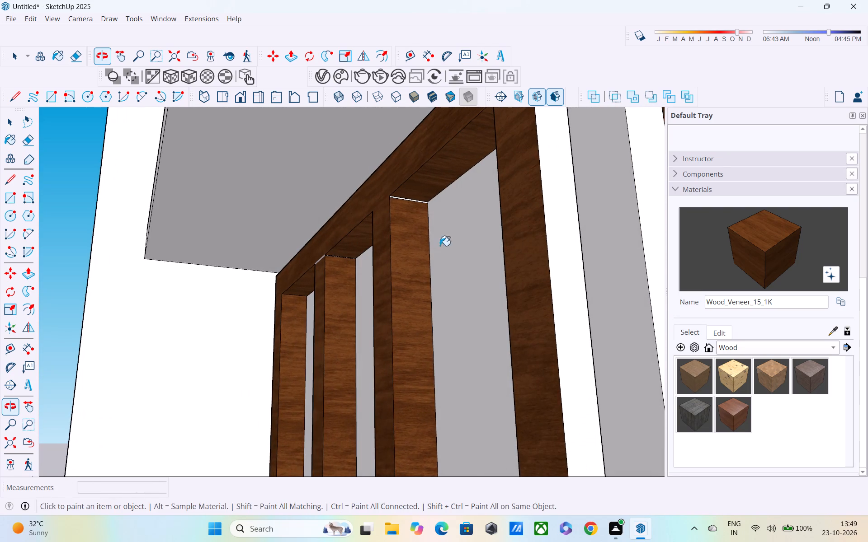
{"action": "left_click", "coordinate": [570, 235]}
{"action": "scroll", "coordinate": [558, 234], "scroll_direction": "down", "scroll_amount": 1}
{"action": "middle_click_drag", "start_coordinate": [606, 263], "coordinate": [639, 354]}
{"action": "middle_click_drag", "start_coordinate": [538, 253], "coordinate": [485, 446], "text": "shift"}
{"action": "middle_click_drag", "start_coordinate": [368, 182], "coordinate": [374, 192]}
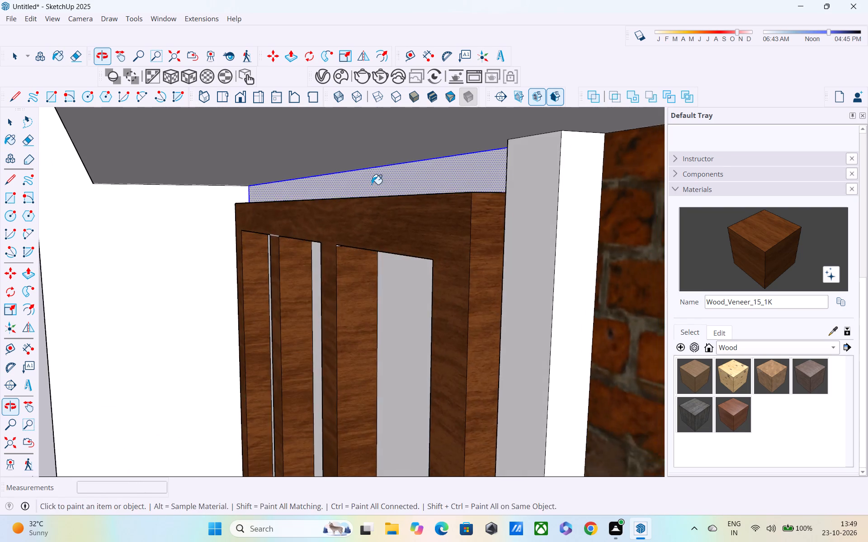
{"action": "scroll", "coordinate": [372, 184], "scroll_direction": "up", "scroll_amount": 4}
{"action": "middle_click_drag", "start_coordinate": [368, 178], "coordinate": [362, 178]}
{"action": "scroll", "coordinate": [362, 177], "scroll_direction": "up", "scroll_amount": 3}
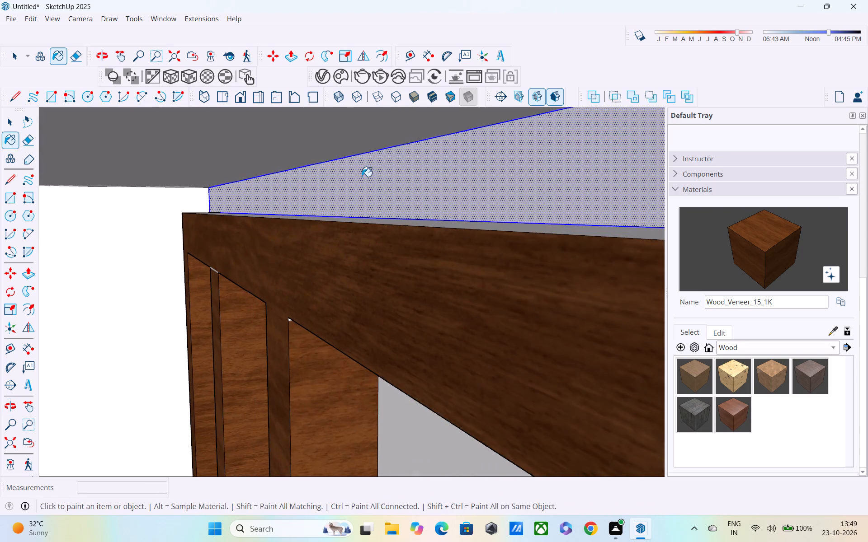
{"action": "middle_click_drag", "start_coordinate": [358, 178], "coordinate": [353, 184]}
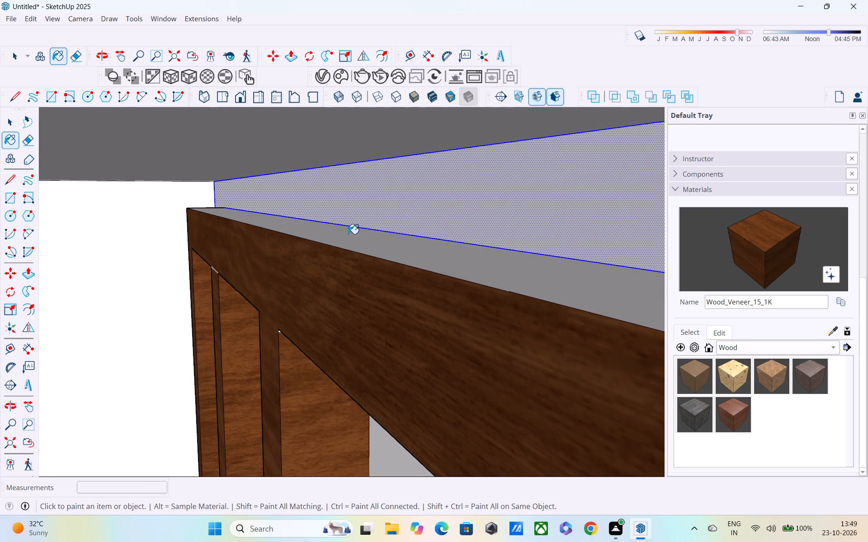
{"action": "left_click", "coordinate": [350, 242]}
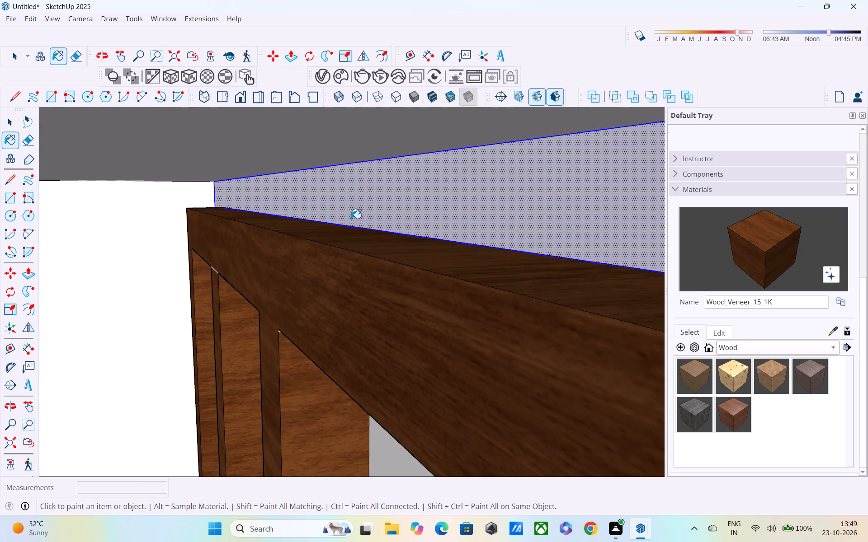
Close the framed wall group and examine the painted window from the front of the house.
{"action": "scroll", "coordinate": [340, 315], "scroll_direction": "down", "scroll_amount": 4}
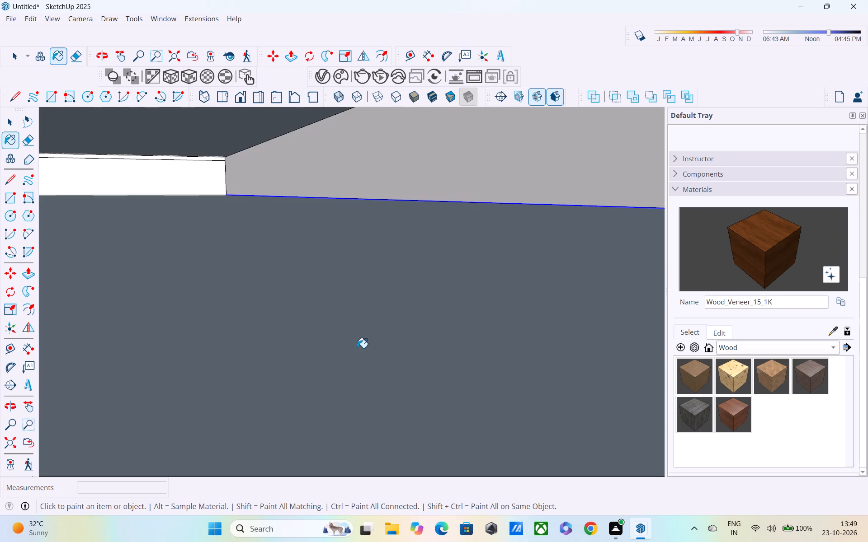
{"action": "middle_click_drag", "start_coordinate": [357, 348], "coordinate": [379, 270]}
{"action": "left_click", "coordinate": [9, 443]}
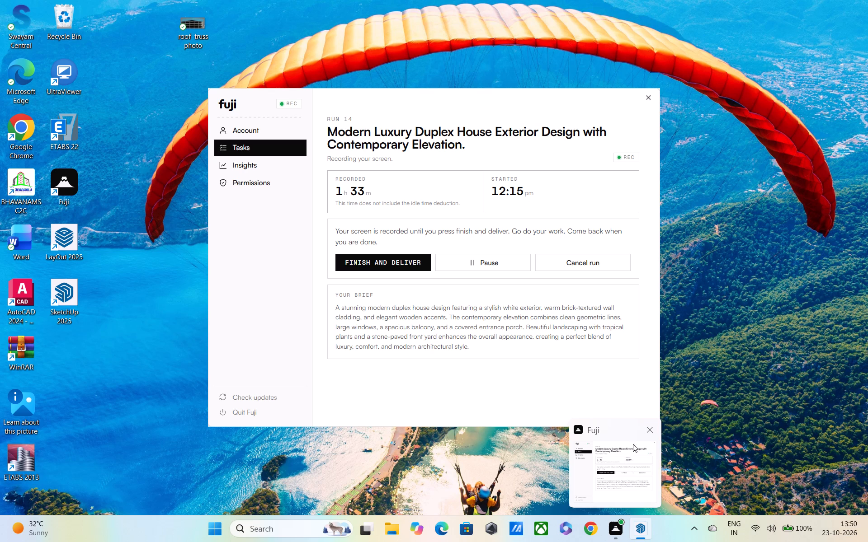
{"action": "middle_click_drag", "start_coordinate": [343, 346], "coordinate": [457, 321]}
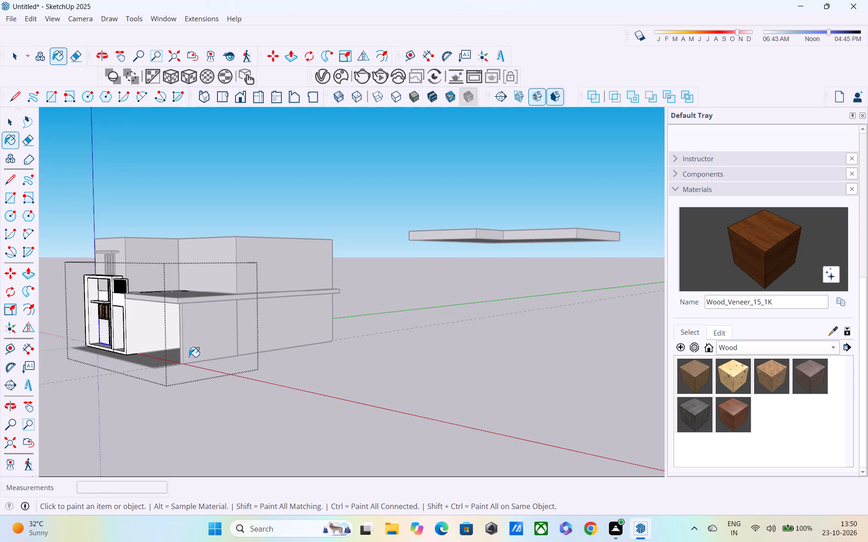
{"action": "middle_click_drag", "start_coordinate": [205, 356], "coordinate": [333, 356]}
{"action": "middle_click_drag", "start_coordinate": [318, 354], "coordinate": [545, 356], "text": "shift"}
{"action": "middle_click_drag", "start_coordinate": [457, 337], "coordinate": [414, 304]}
{"action": "scroll", "coordinate": [390, 308], "scroll_direction": "up", "scroll_amount": 1}
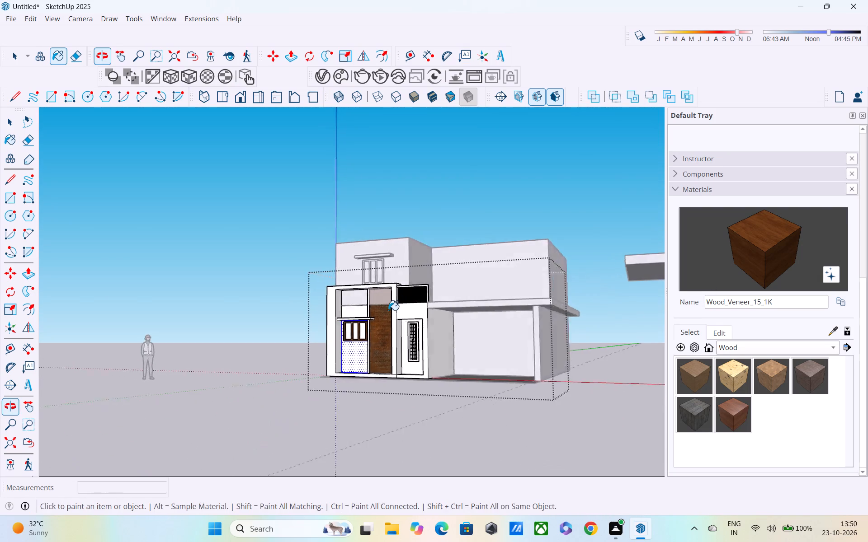
{"action": "scroll", "coordinate": [388, 310], "scroll_direction": "up", "scroll_amount": 2}
{"action": "scroll", "coordinate": [347, 296], "scroll_direction": "up", "scroll_amount": 3}
{"action": "middle_click_drag", "start_coordinate": [380, 306], "coordinate": [338, 394]}
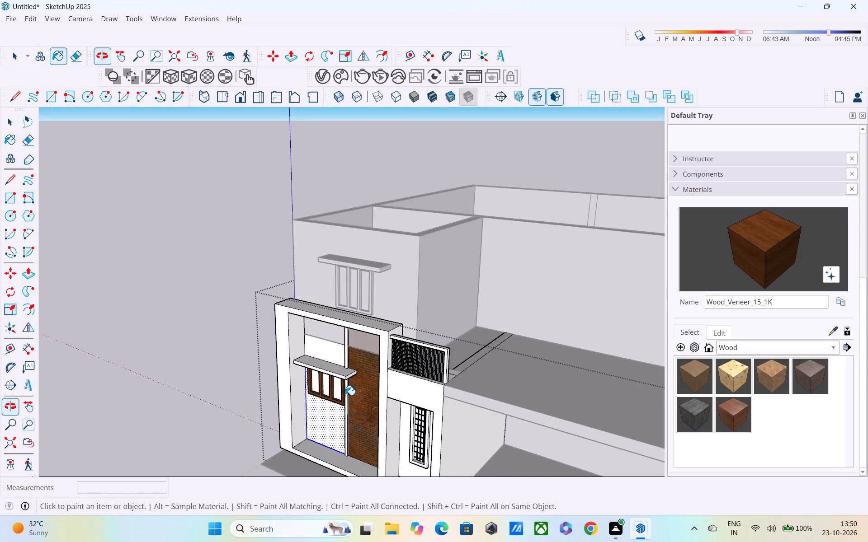
{"action": "middle_click_drag", "start_coordinate": [347, 393], "coordinate": [425, 289]}
{"action": "key", "text": "space"}
{"action": "left_click", "coordinate": [217, 347]}
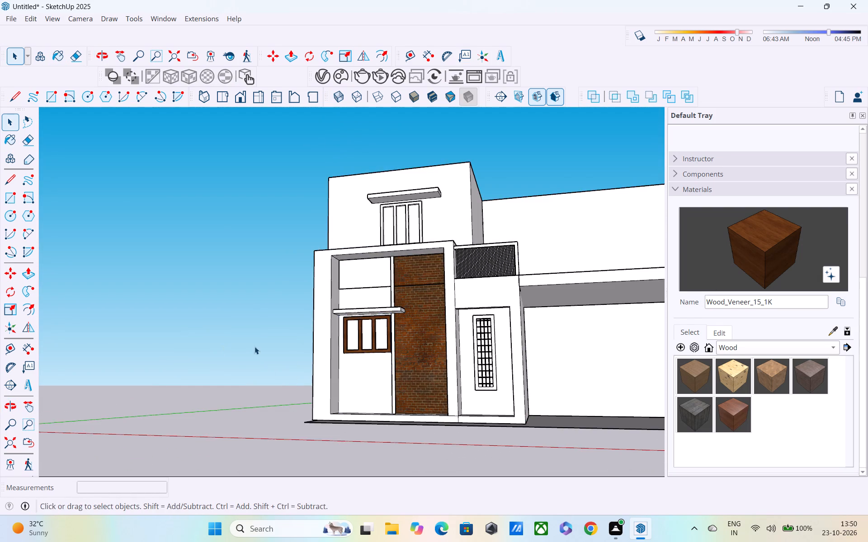
Open the framed wall group again and select the lower window's middle pane face.
{"action": "scroll", "coordinate": [353, 346], "scroll_direction": "up", "scroll_amount": 8}
{"action": "middle_click_drag", "start_coordinate": [357, 309], "coordinate": [265, 327]}
{"action": "scroll", "coordinate": [329, 342], "scroll_direction": "up", "scroll_amount": 5}
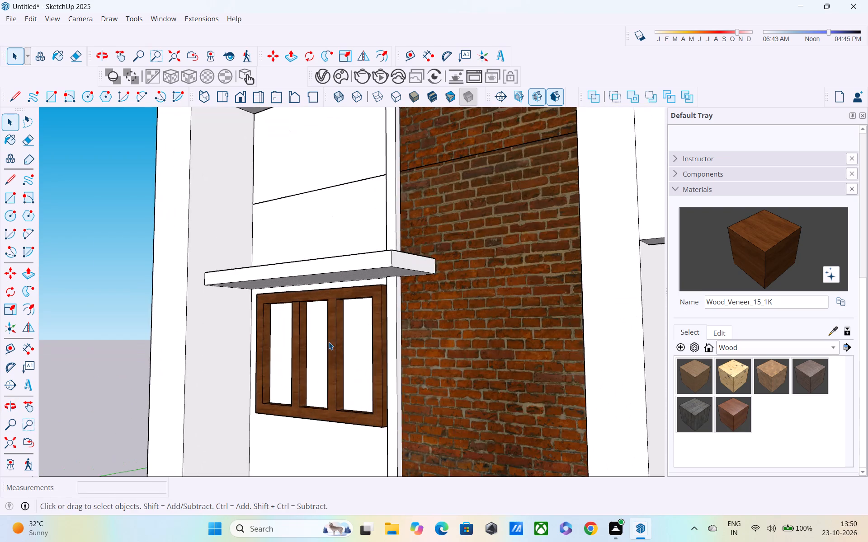
{"action": "scroll", "coordinate": [329, 342], "scroll_direction": "up", "scroll_amount": 3}
{"action": "middle_click_drag", "start_coordinate": [332, 336], "coordinate": [338, 320]}
{"action": "left_click", "coordinate": [314, 343]}
{"action": "double_click", "coordinate": [314, 343]}
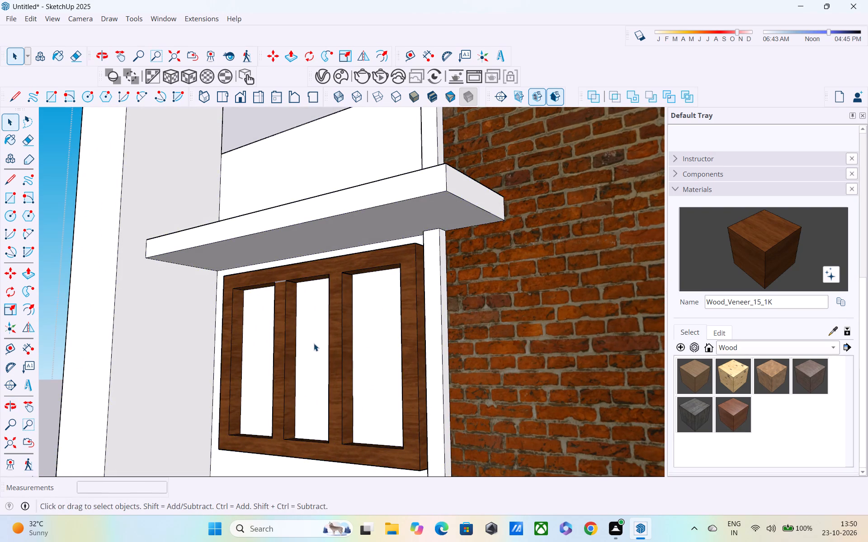
{"action": "middle_click_drag", "start_coordinate": [344, 353], "coordinate": [419, 365]}
{"action": "double_click", "coordinate": [330, 357]}
{"action": "double_click", "coordinate": [330, 357]}
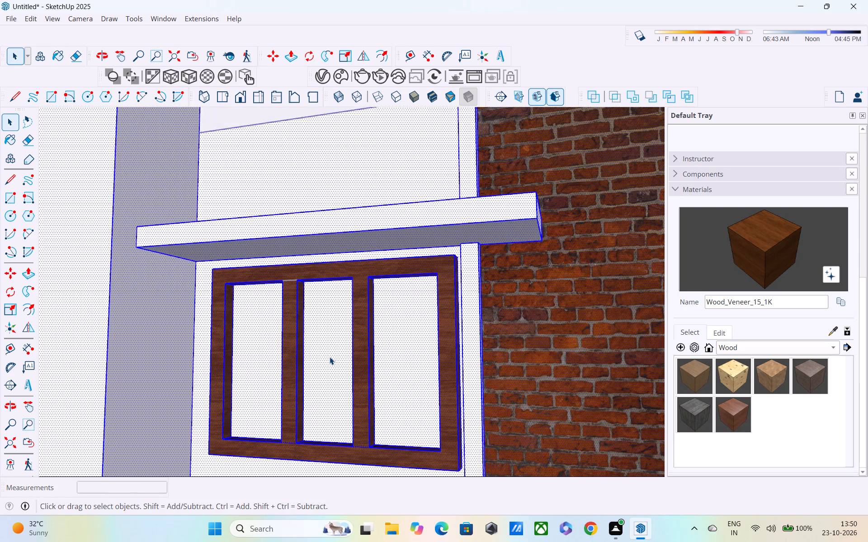
{"action": "left_click", "coordinate": [330, 357]}
{"action": "left_click", "coordinate": [356, 174]}
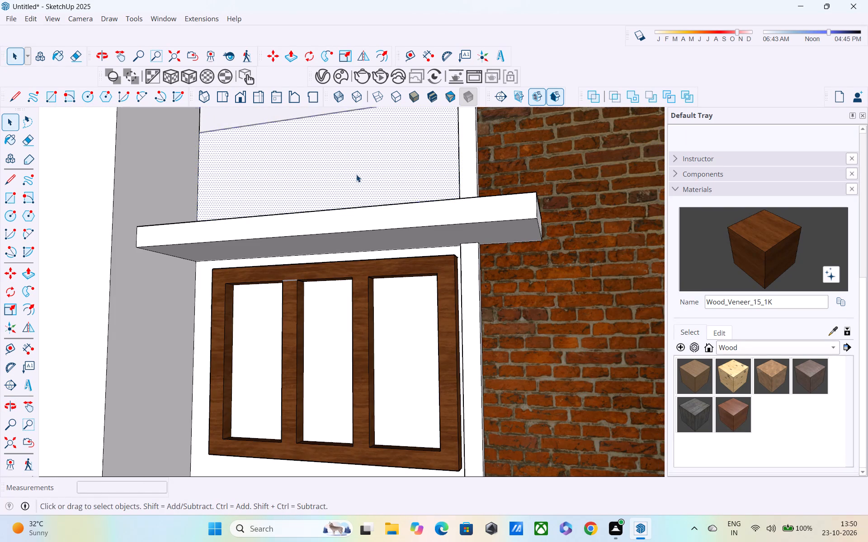
{"action": "left_click", "coordinate": [332, 369]}
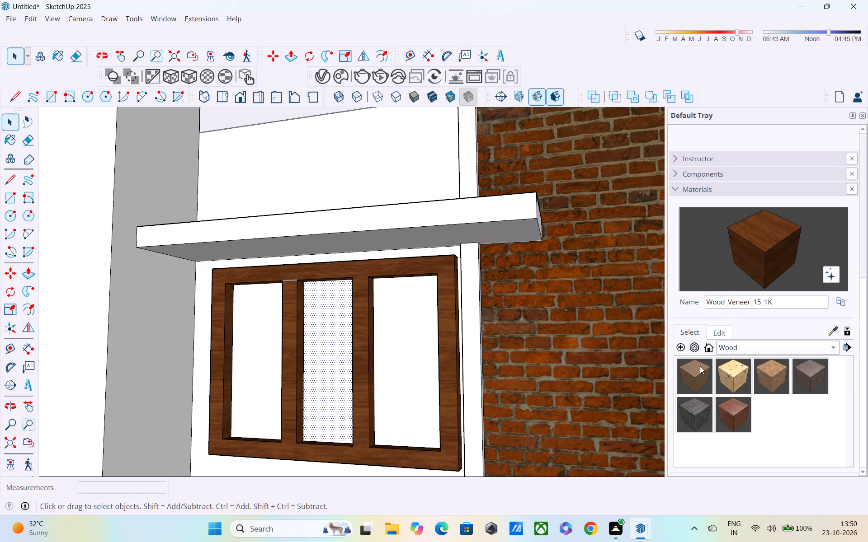
Switch the material library from Wood to the Glass collection.
{"action": "left_click", "coordinate": [728, 346]}
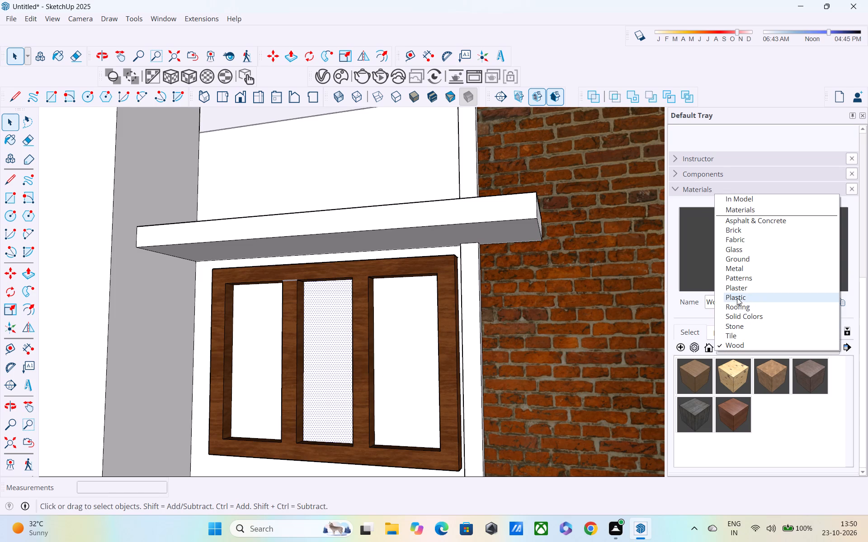
{"action": "left_click", "coordinate": [737, 250]}
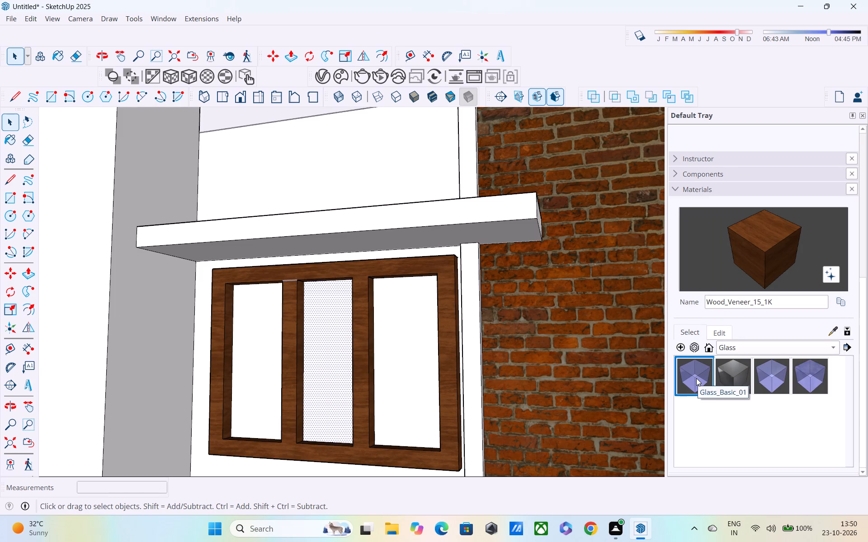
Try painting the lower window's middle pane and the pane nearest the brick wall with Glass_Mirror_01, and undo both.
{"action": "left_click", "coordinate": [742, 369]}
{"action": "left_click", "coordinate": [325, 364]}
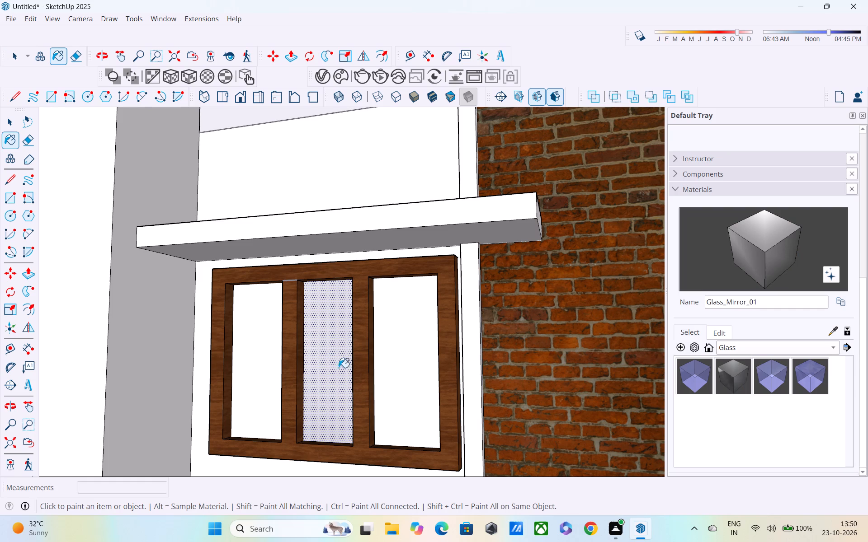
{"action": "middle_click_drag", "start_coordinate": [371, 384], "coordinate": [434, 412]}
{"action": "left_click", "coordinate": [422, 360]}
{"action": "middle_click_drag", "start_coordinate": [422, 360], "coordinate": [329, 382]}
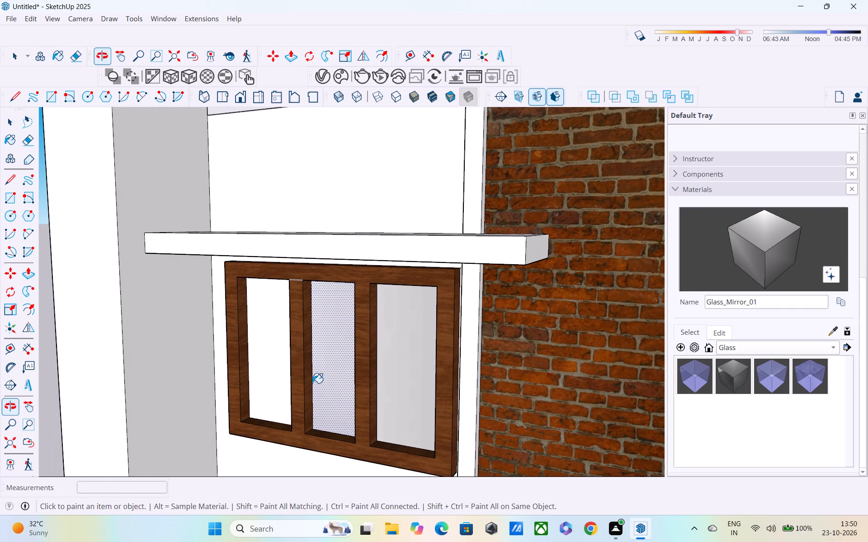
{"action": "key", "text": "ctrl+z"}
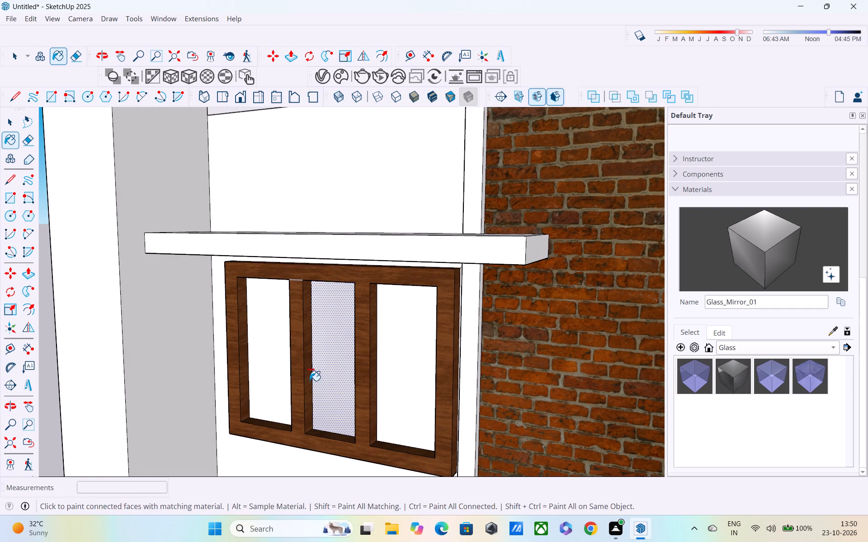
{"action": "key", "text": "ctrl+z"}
Push the lower window's pane nearest the brick wall about 9" into the wall.
{"action": "key", "text": "space"}
{"action": "left_click", "coordinate": [427, 364]}
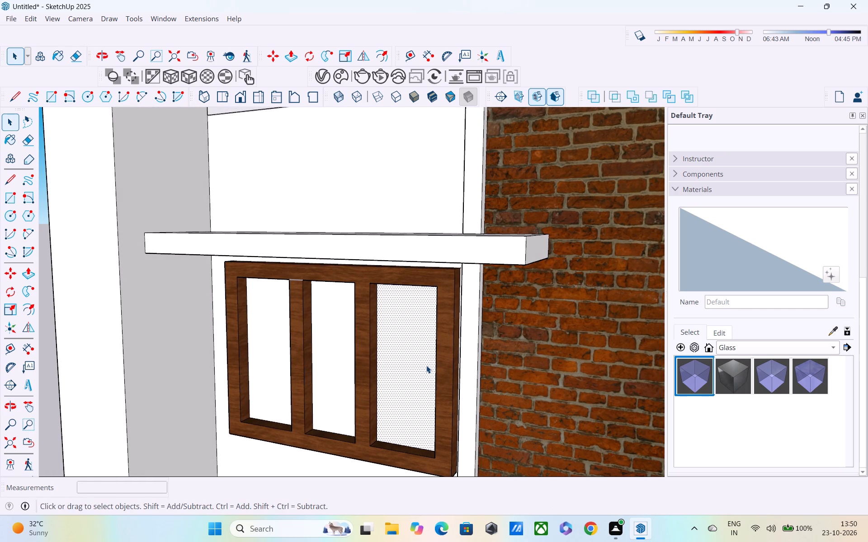
{"action": "key", "text": "p"}
{"action": "left_click", "coordinate": [413, 376]}
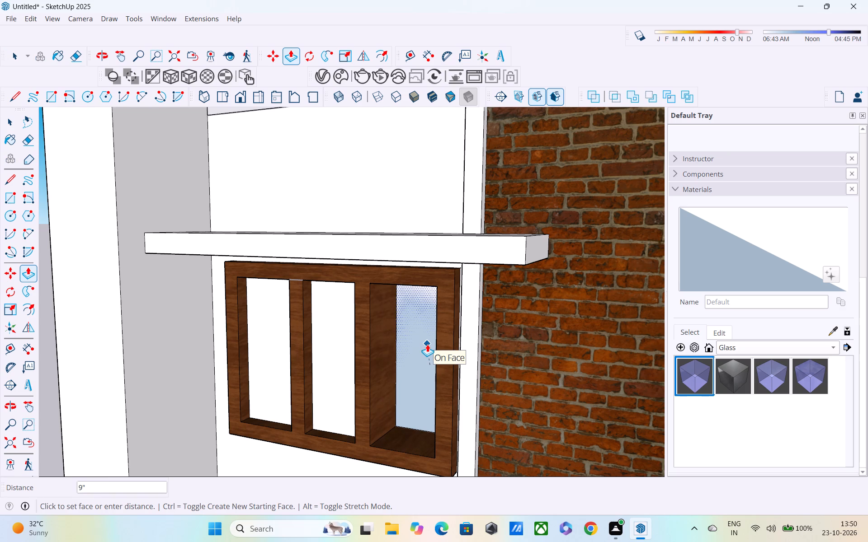
{"action": "left_click", "coordinate": [427, 344]}
Push the lower window's middle pane into the wall to the same depth as the recessed pane beside it.
{"action": "middle_click_drag", "start_coordinate": [405, 356], "coordinate": [443, 320]}
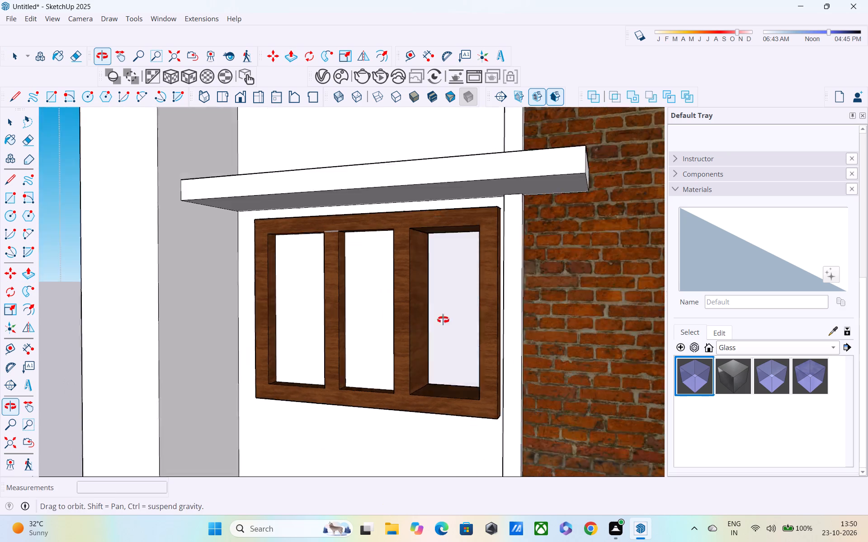
{"action": "middle_click_drag", "start_coordinate": [443, 320], "coordinate": [467, 306]}
{"action": "left_click", "coordinate": [465, 298]}
{"action": "middle_click_drag", "start_coordinate": [476, 275], "coordinate": [455, 353]}
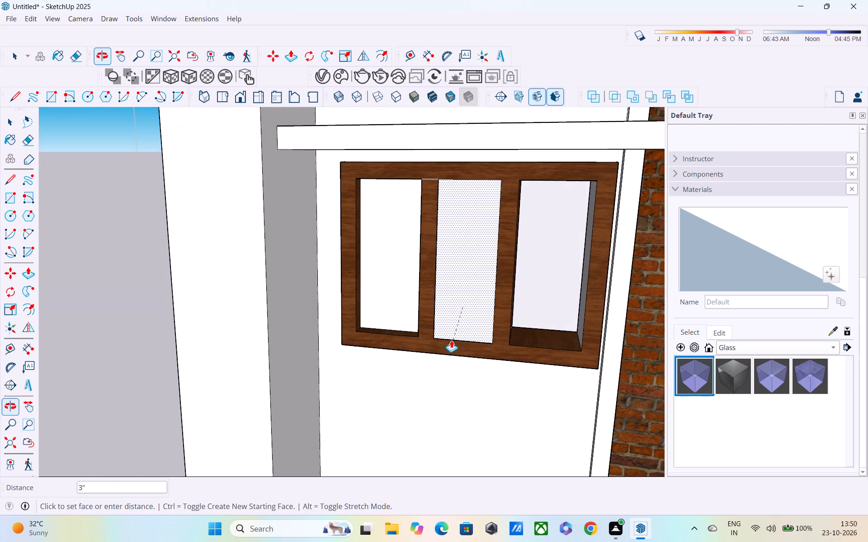
{"action": "left_click_drag", "start_coordinate": [463, 305], "coordinate": [471, 270]}
{"action": "middle_click_drag", "start_coordinate": [479, 294], "coordinate": [451, 329], "text": "shift"}
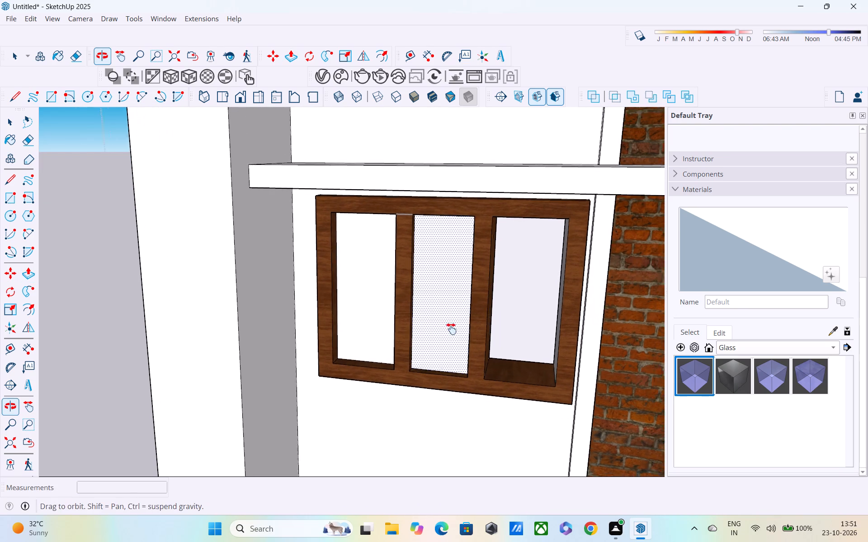
{"action": "middle_click_drag", "start_coordinate": [451, 329], "coordinate": [432, 333], "text": "shift"}
{"action": "left_click_drag", "start_coordinate": [429, 335], "coordinate": [442, 267]}
{"action": "left_click", "coordinate": [442, 267]}
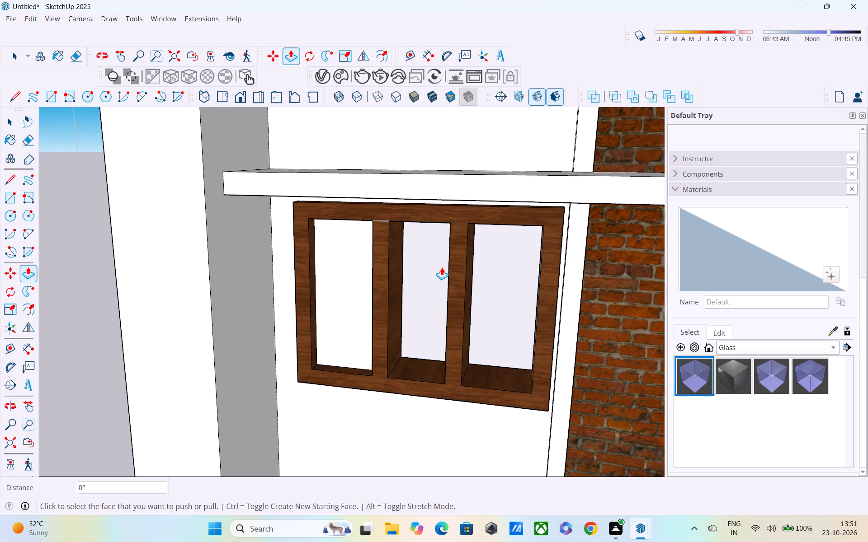
Undo the last pane push and push the lower window's middle pane about 10 3/16" into the wall.
{"action": "key", "text": "ctrl+z"}
{"action": "left_click", "coordinate": [422, 309]}
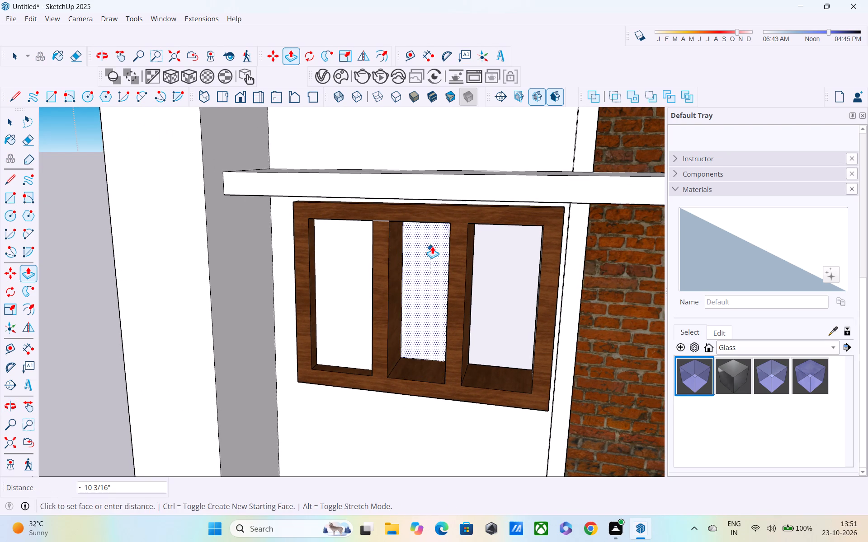
{"action": "left_click", "coordinate": [433, 243]}
Push the lower window's remaining pane, farthest from the brick wall, about 9" into the wall.
{"action": "middle_click_drag", "start_coordinate": [425, 308], "coordinate": [462, 269]}
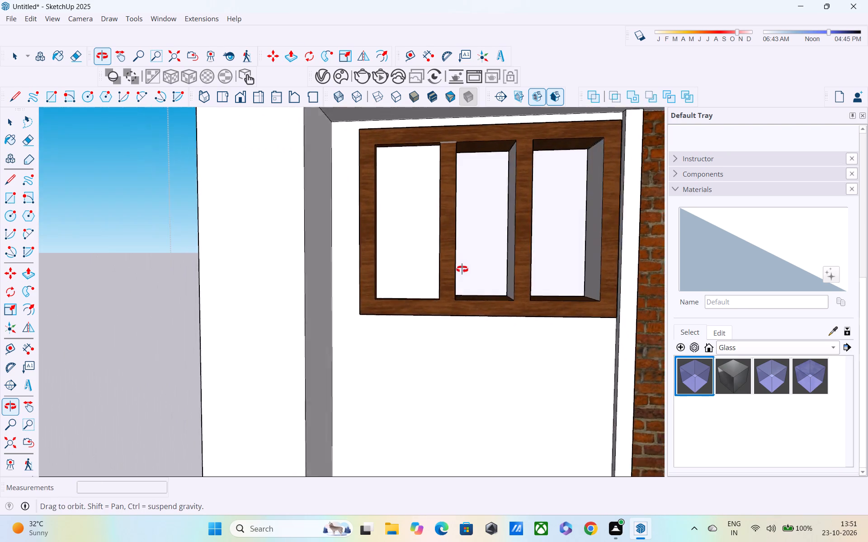
{"action": "middle_click_drag", "start_coordinate": [462, 269], "coordinate": [436, 301]}
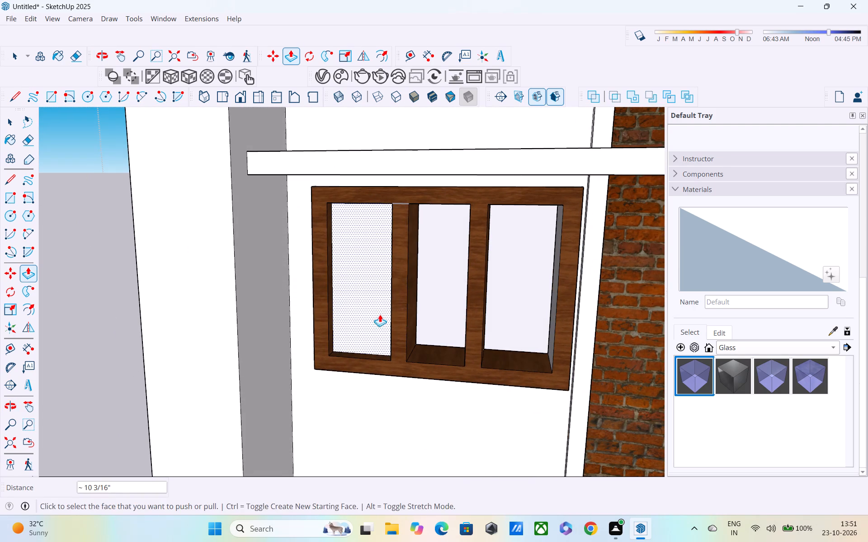
{"action": "left_click", "coordinate": [376, 314]}
{"action": "left_click", "coordinate": [380, 255]}
Examine the lower window's three recessed openings and their inner side faces from several angles.
{"action": "middle_click_drag", "start_coordinate": [409, 278], "coordinate": [260, 318]}
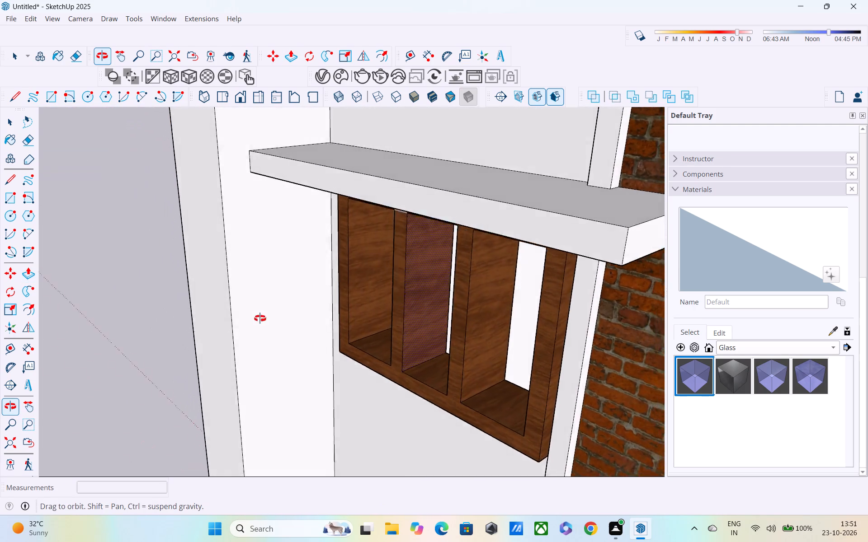
{"action": "middle_click_drag", "start_coordinate": [260, 318], "coordinate": [418, 240]}
{"action": "scroll", "coordinate": [438, 252], "scroll_direction": "down", "scroll_amount": 4}
{"action": "middle_click_drag", "start_coordinate": [467, 266], "coordinate": [386, 275]}
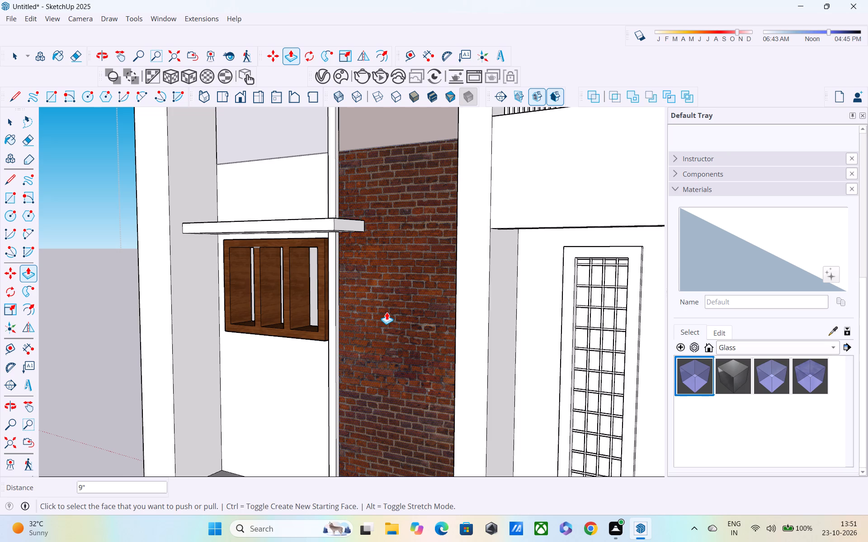
{"action": "middle_click_drag", "start_coordinate": [386, 312], "coordinate": [369, 287]}
{"action": "scroll", "coordinate": [268, 284], "scroll_direction": "up", "scroll_amount": 3}
{"action": "key", "text": "space"}
{"action": "middle_click_drag", "start_coordinate": [235, 262], "coordinate": [195, 297]}
{"action": "scroll", "coordinate": [195, 300], "scroll_direction": "up", "scroll_amount": 1}
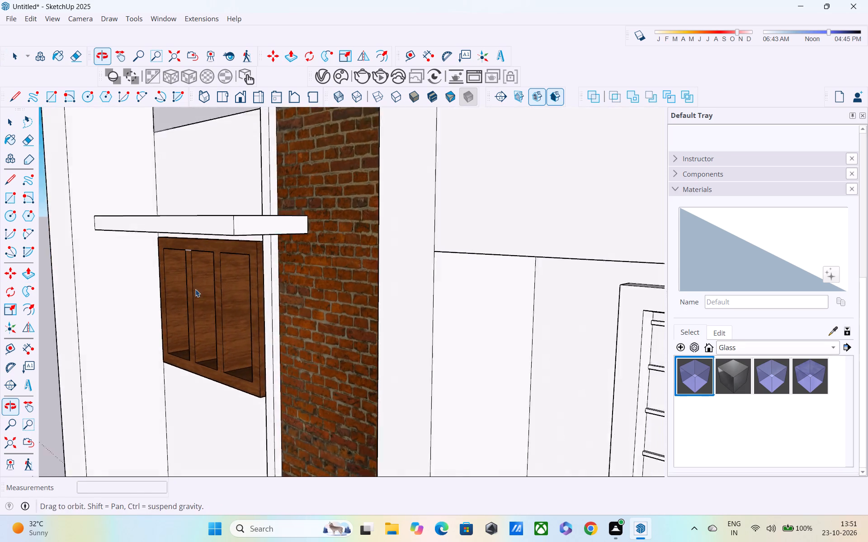
{"action": "scroll", "coordinate": [195, 289], "scroll_direction": "up", "scroll_amount": 7}
{"action": "middle_click_drag", "start_coordinate": [197, 282], "coordinate": [250, 245]}
{"action": "key", "text": "space"}
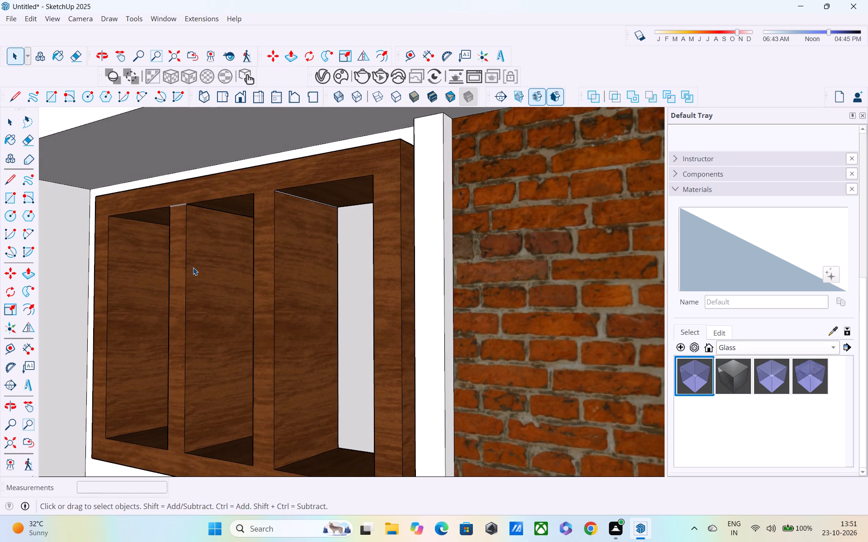
{"action": "double_click", "coordinate": [147, 269]}
{"action": "scroll", "coordinate": [148, 283], "scroll_direction": "down", "scroll_amount": 2}
{"action": "scroll", "coordinate": [180, 301], "scroll_direction": "down", "scroll_amount": 3}
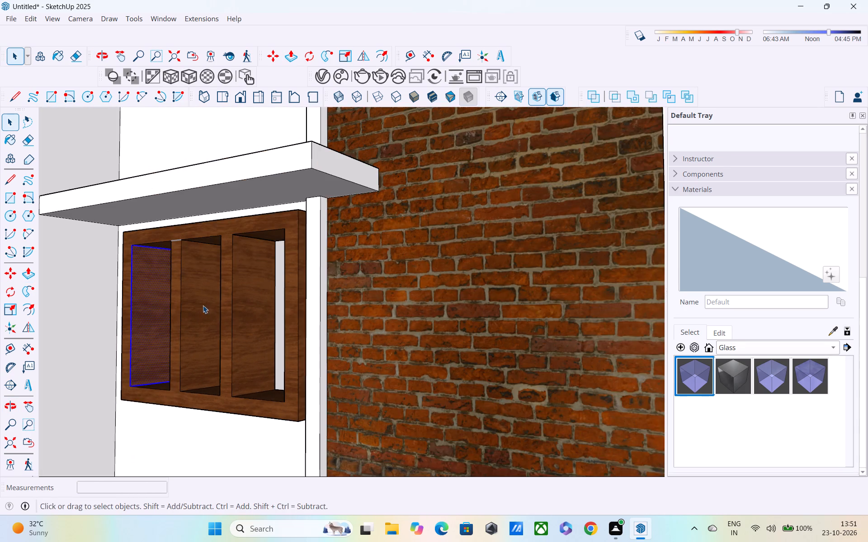
{"action": "scroll", "coordinate": [217, 306], "scroll_direction": "down", "scroll_amount": 2}
{"action": "middle_click_drag", "start_coordinate": [253, 318], "coordinate": [360, 325], "text": "shift"}
{"action": "scroll", "coordinate": [326, 324], "scroll_direction": "down", "scroll_amount": 3}
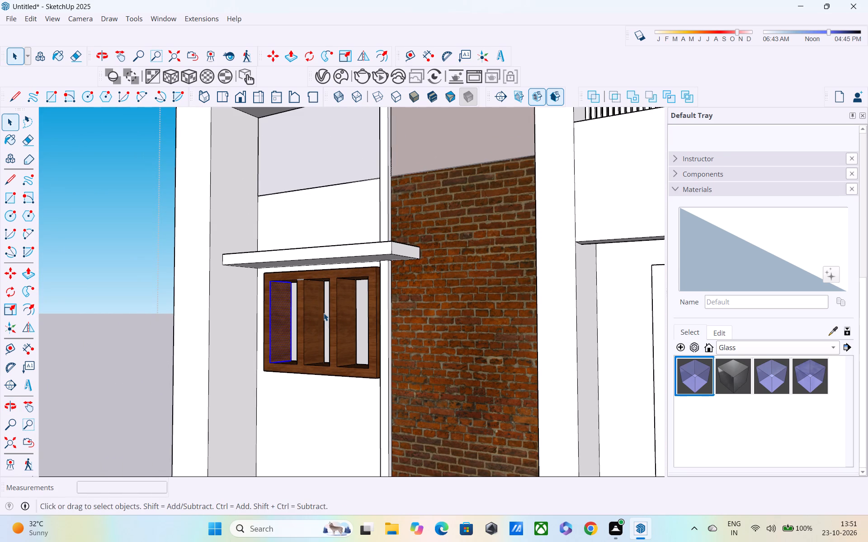
{"action": "key", "text": "r"}
{"action": "key", "text": "space"}
{"action": "left_click", "coordinate": [130, 287]}
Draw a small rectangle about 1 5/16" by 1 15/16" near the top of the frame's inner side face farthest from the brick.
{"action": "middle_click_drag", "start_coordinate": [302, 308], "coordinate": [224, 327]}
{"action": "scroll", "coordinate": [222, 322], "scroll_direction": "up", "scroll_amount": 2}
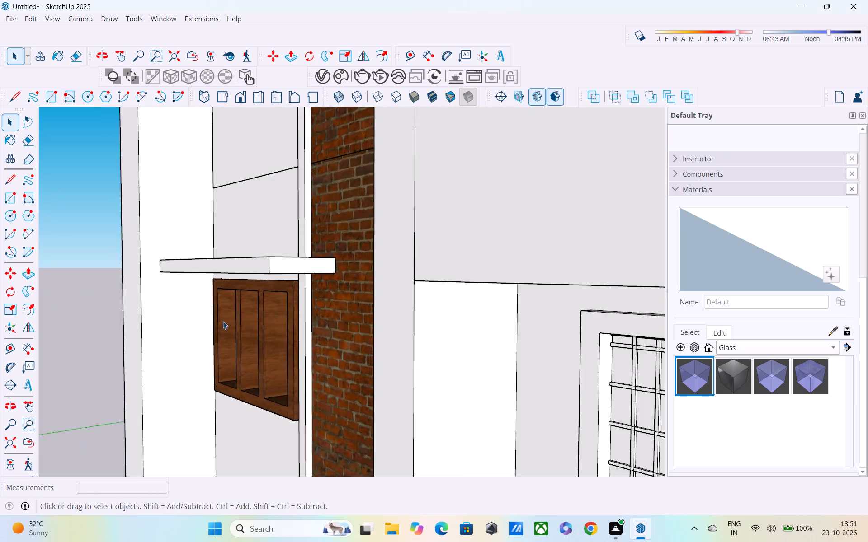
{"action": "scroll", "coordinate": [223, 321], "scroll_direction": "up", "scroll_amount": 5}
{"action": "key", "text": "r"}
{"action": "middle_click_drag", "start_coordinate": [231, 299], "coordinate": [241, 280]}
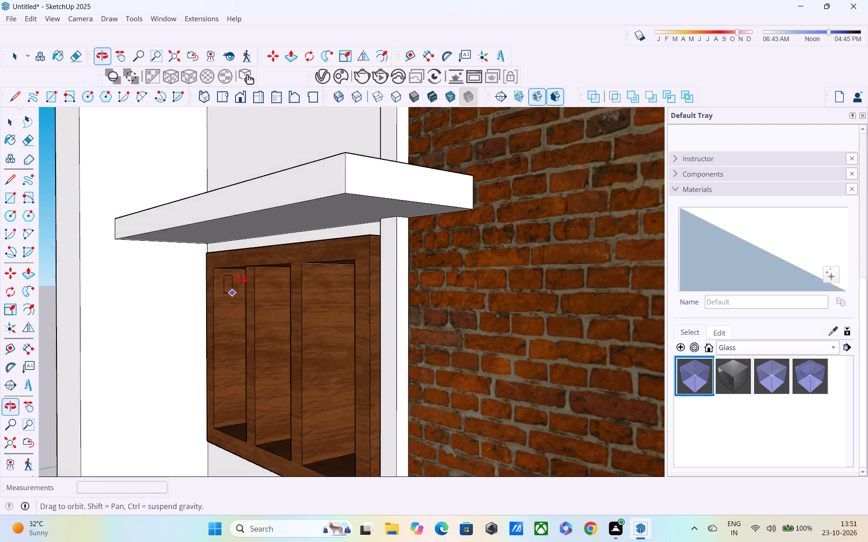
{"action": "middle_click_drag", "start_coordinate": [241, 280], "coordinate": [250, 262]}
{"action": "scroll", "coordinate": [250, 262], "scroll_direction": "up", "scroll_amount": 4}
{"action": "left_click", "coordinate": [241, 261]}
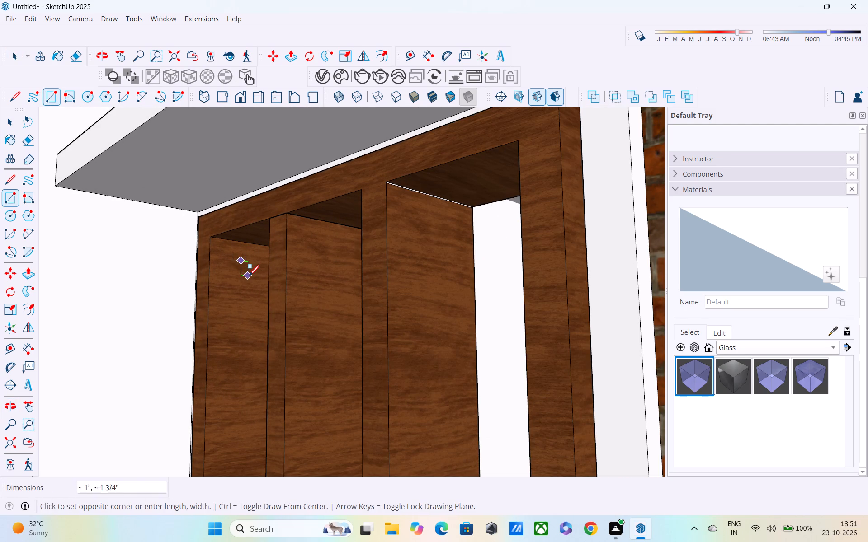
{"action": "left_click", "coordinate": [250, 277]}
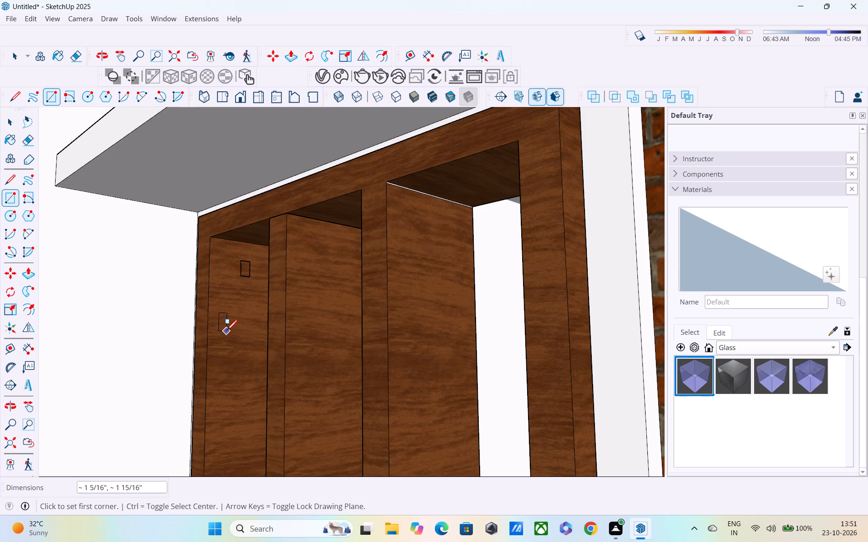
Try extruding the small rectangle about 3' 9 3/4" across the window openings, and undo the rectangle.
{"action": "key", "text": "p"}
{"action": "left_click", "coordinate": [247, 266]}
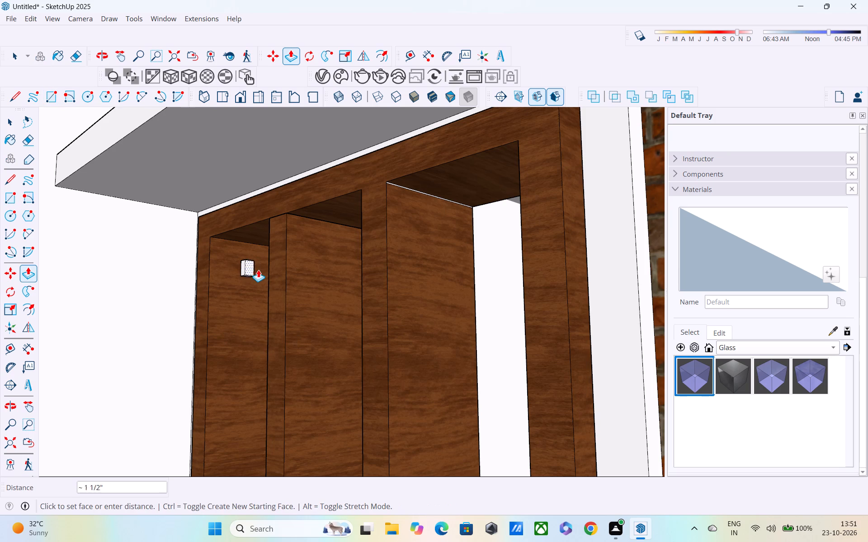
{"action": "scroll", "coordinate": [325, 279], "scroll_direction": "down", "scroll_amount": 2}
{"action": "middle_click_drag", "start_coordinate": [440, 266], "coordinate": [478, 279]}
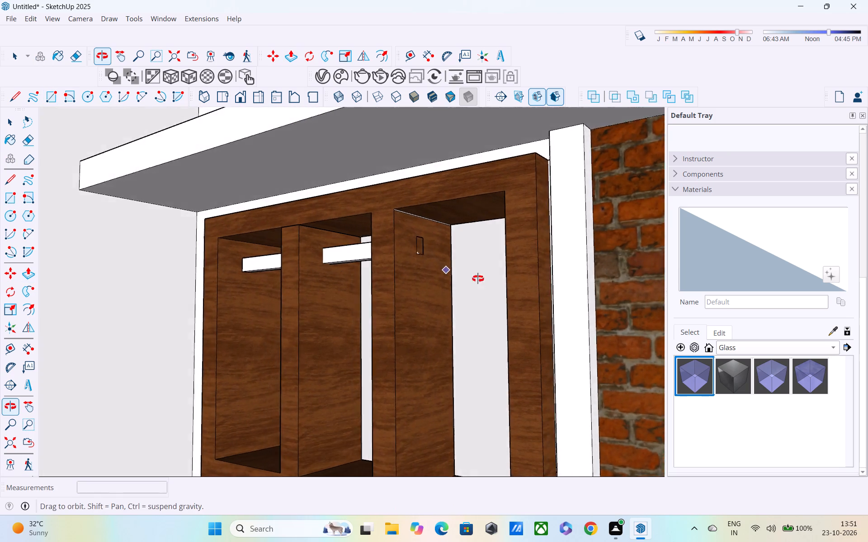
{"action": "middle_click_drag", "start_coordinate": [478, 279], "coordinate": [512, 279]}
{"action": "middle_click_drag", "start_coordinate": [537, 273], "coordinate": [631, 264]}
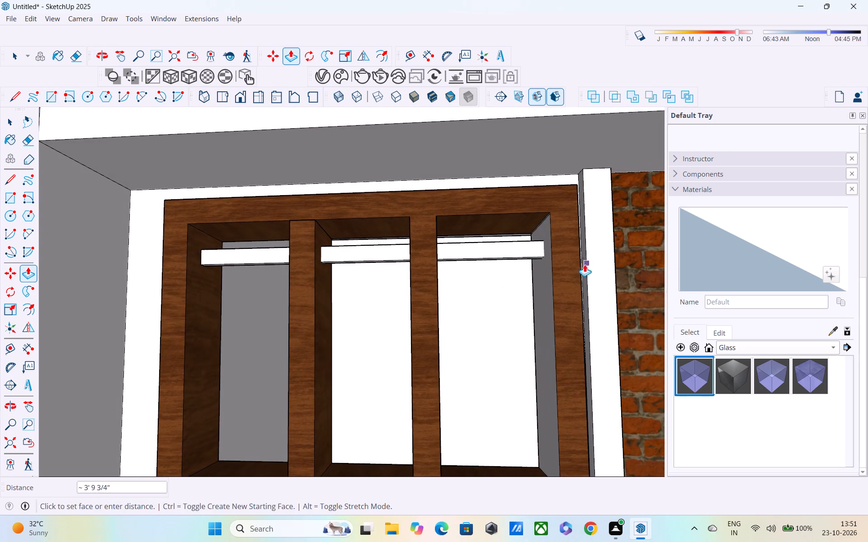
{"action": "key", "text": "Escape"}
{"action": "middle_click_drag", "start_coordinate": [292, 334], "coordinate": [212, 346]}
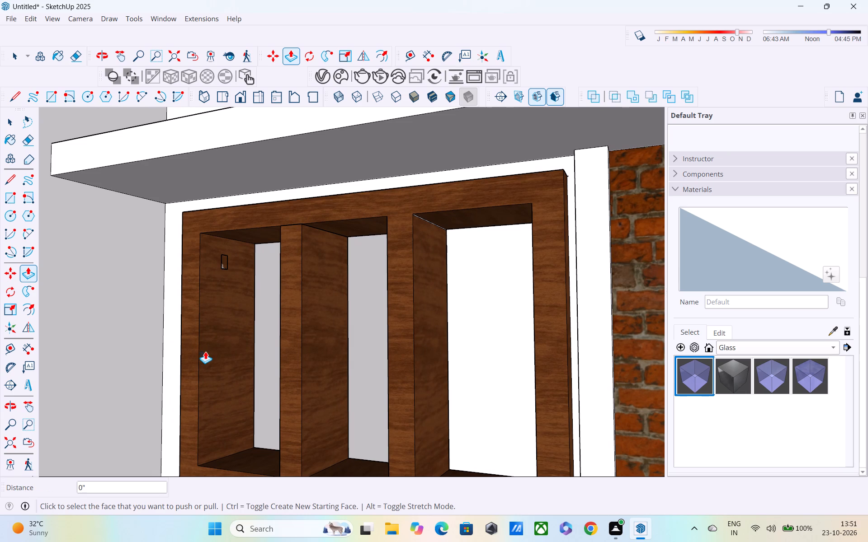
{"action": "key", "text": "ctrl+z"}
Draw a smaller rectangle about 11/16" by 7/16" near the top of the same inner side face.
{"action": "key", "text": "r"}
{"action": "middle_click_drag", "start_coordinate": [165, 326], "coordinate": [114, 346]}
{"action": "scroll", "coordinate": [165, 272], "scroll_direction": "up", "scroll_amount": 3}
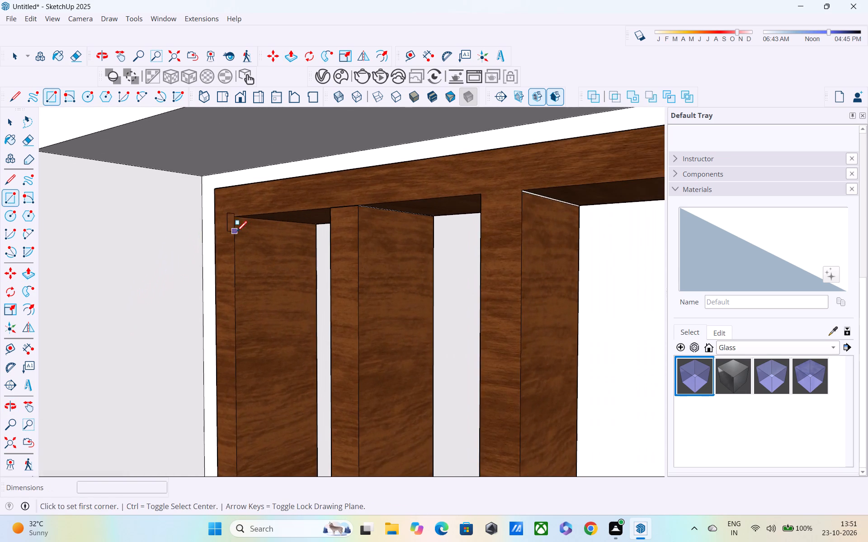
{"action": "scroll", "coordinate": [244, 237], "scroll_direction": "up", "scroll_amount": 6}
{"action": "left_click", "coordinate": [274, 243]}
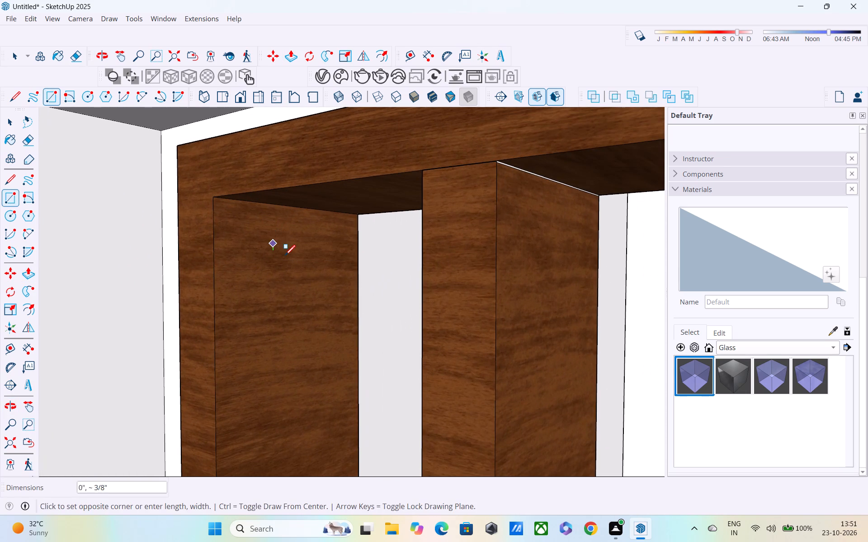
{"action": "scroll", "coordinate": [278, 258], "scroll_direction": "up", "scroll_amount": 2}
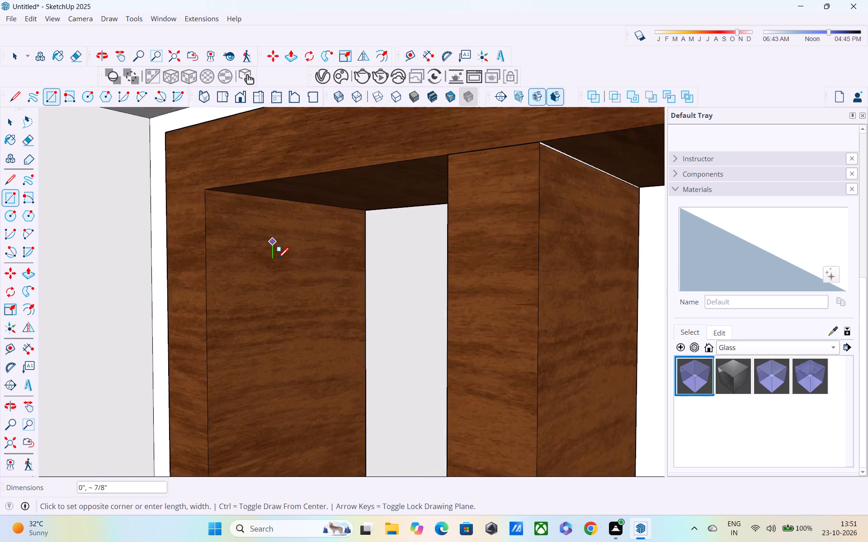
{"action": "scroll", "coordinate": [278, 259], "scroll_direction": "up", "scroll_amount": 3}
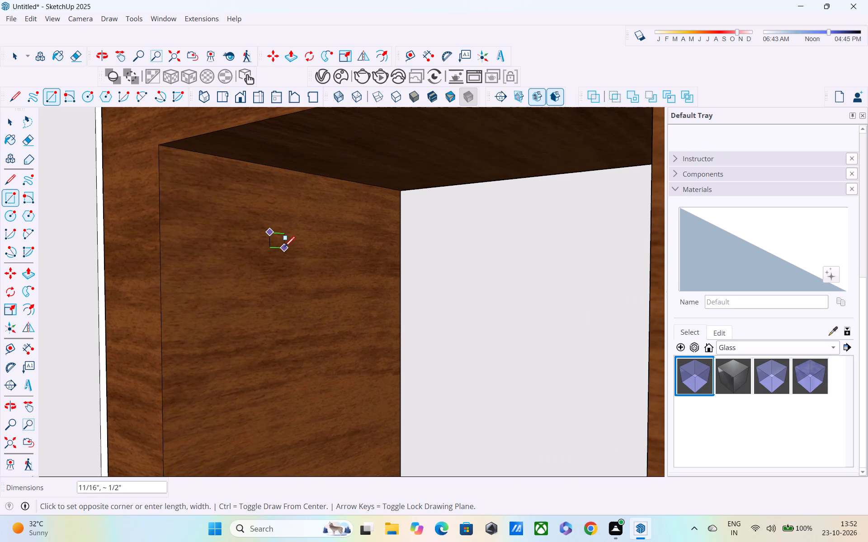
{"action": "left_click", "coordinate": [284, 247]}
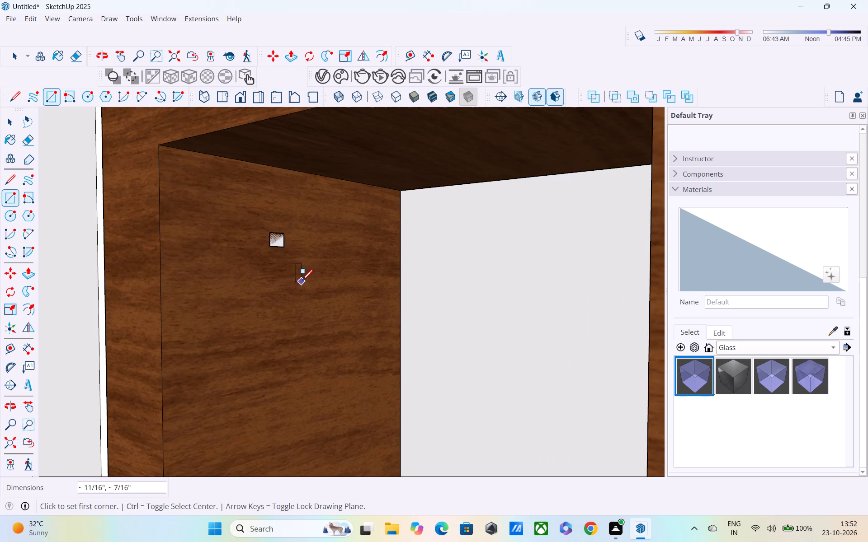
Extrude the small rectangle about 3' 5 7/8" across all three openings to the frame's opposite inner side, forming a thin horizontal bar.
{"action": "key", "text": "p"}
{"action": "left_click", "coordinate": [278, 233]}
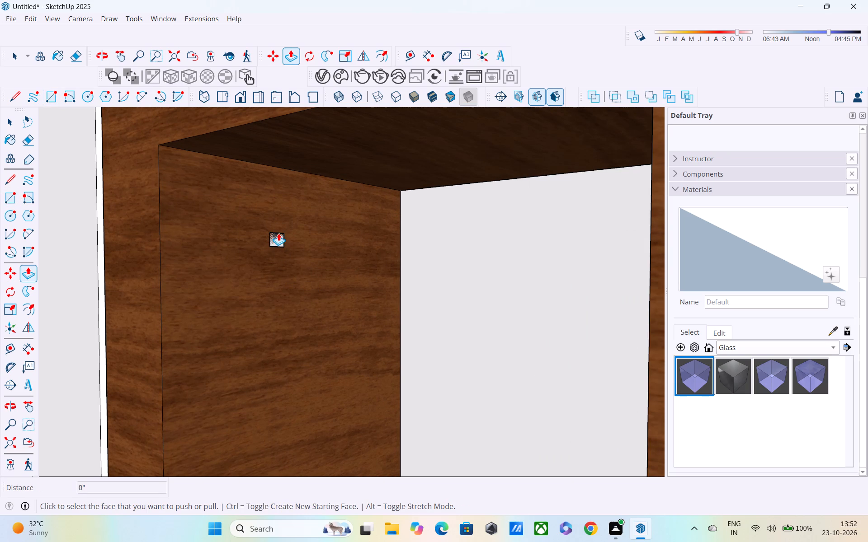
{"action": "left_click", "coordinate": [278, 233]}
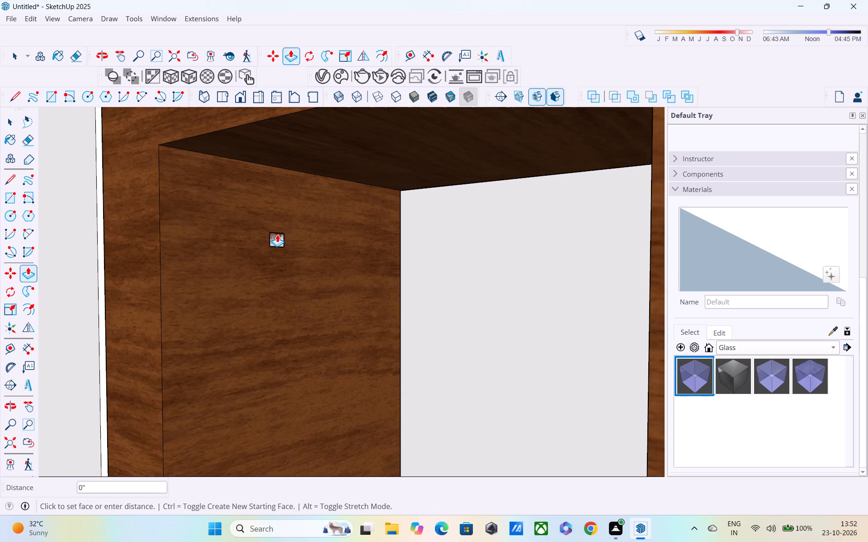
{"action": "left_click", "coordinate": [277, 234]}
{"action": "scroll", "coordinate": [388, 252], "scroll_direction": "down", "scroll_amount": 10}
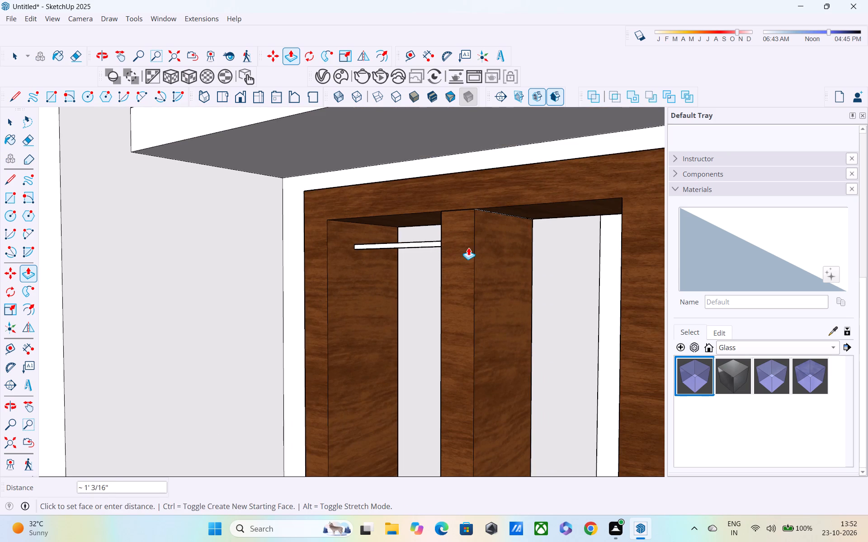
{"action": "scroll", "coordinate": [472, 248], "scroll_direction": "down", "scroll_amount": 1}
{"action": "middle_click_drag", "start_coordinate": [472, 248], "coordinate": [293, 268], "text": "shift"}
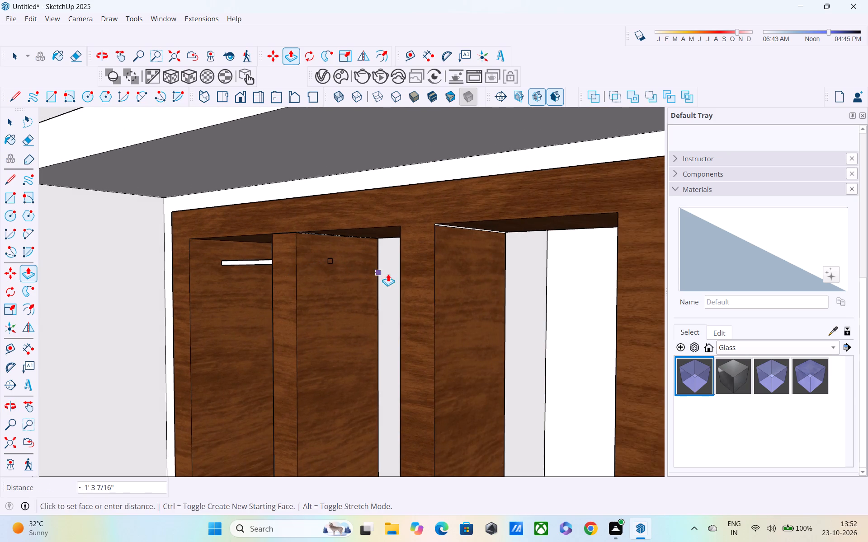
{"action": "middle_click_drag", "start_coordinate": [406, 274], "coordinate": [563, 266]}
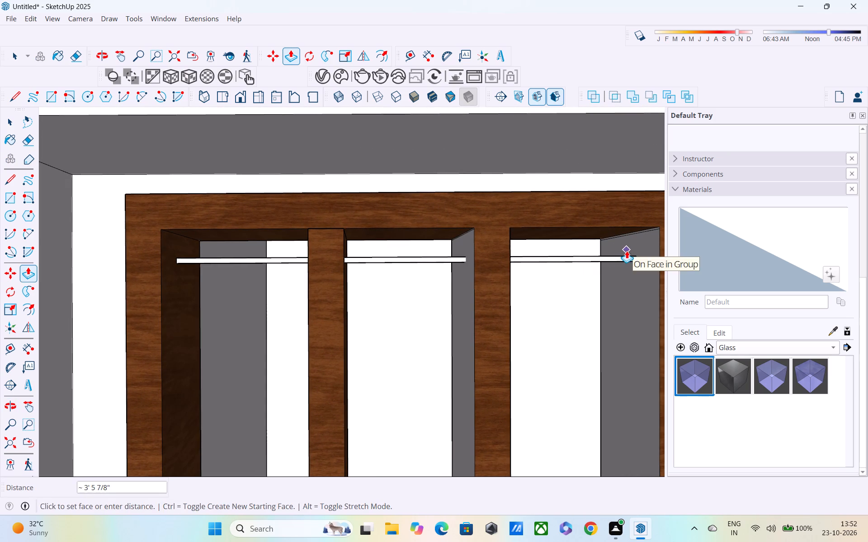
{"action": "left_click", "coordinate": [627, 250]}
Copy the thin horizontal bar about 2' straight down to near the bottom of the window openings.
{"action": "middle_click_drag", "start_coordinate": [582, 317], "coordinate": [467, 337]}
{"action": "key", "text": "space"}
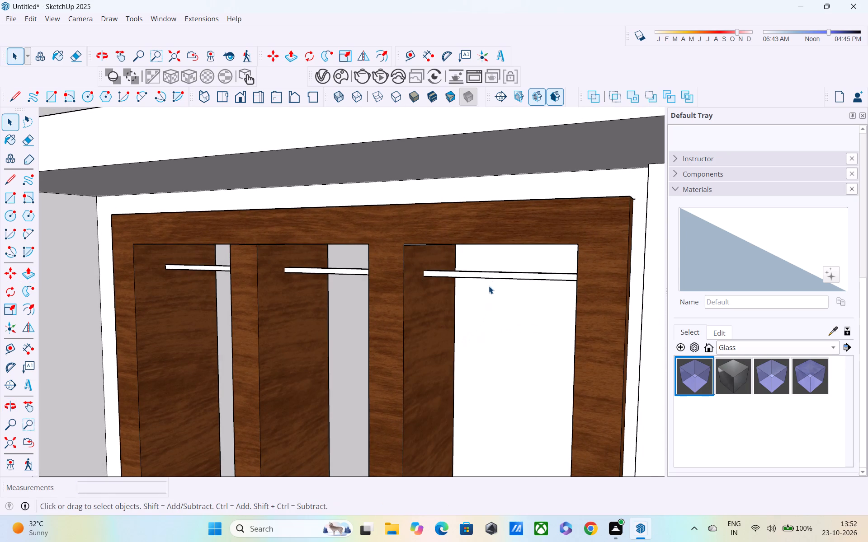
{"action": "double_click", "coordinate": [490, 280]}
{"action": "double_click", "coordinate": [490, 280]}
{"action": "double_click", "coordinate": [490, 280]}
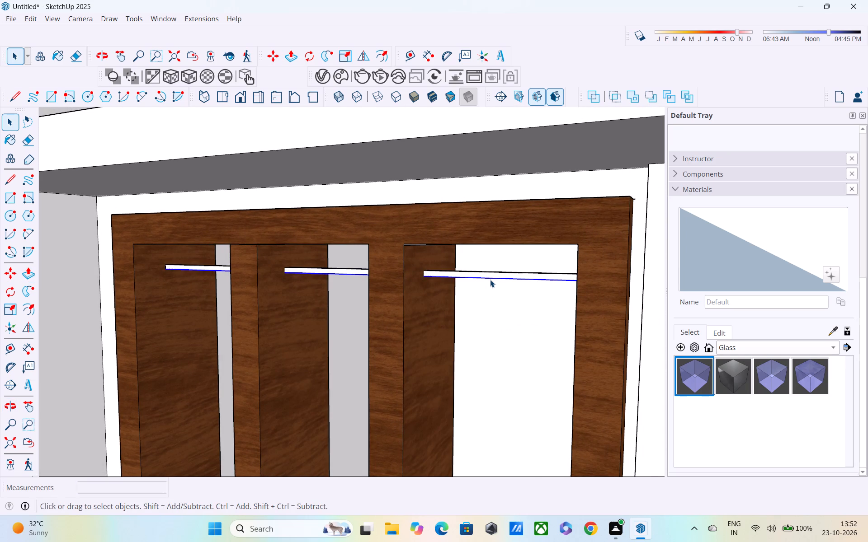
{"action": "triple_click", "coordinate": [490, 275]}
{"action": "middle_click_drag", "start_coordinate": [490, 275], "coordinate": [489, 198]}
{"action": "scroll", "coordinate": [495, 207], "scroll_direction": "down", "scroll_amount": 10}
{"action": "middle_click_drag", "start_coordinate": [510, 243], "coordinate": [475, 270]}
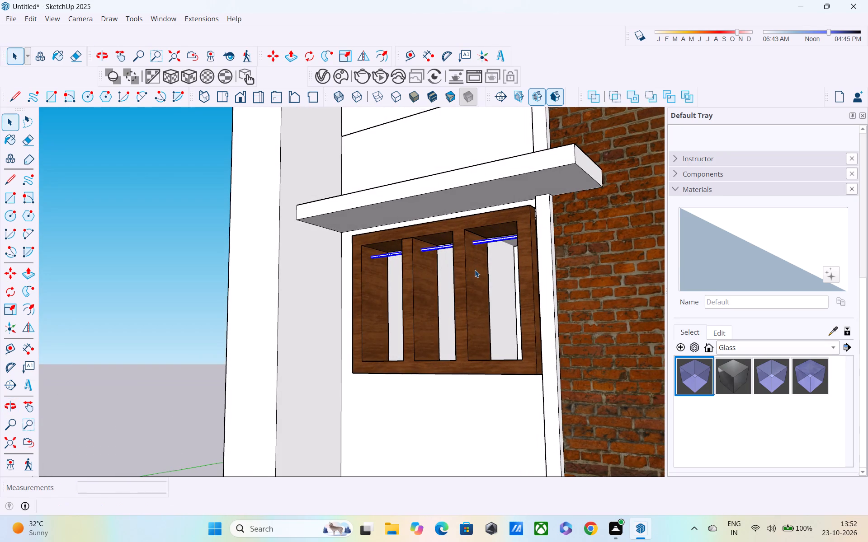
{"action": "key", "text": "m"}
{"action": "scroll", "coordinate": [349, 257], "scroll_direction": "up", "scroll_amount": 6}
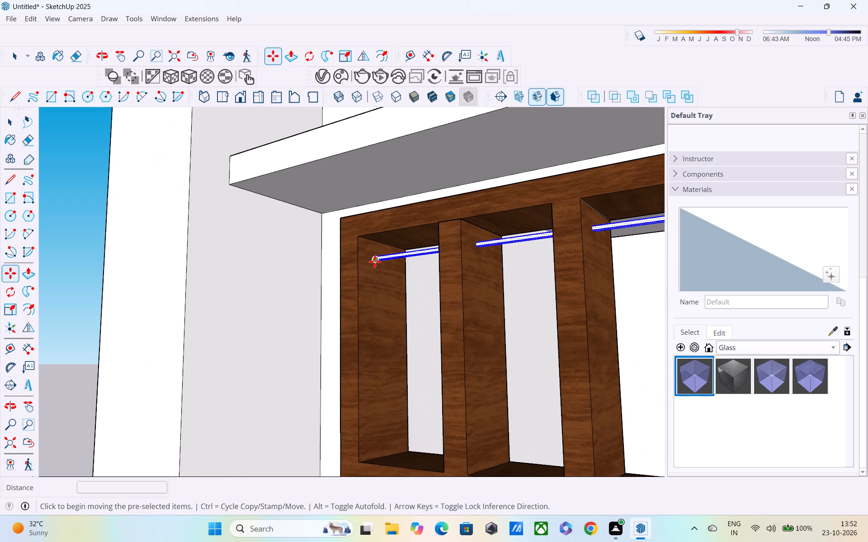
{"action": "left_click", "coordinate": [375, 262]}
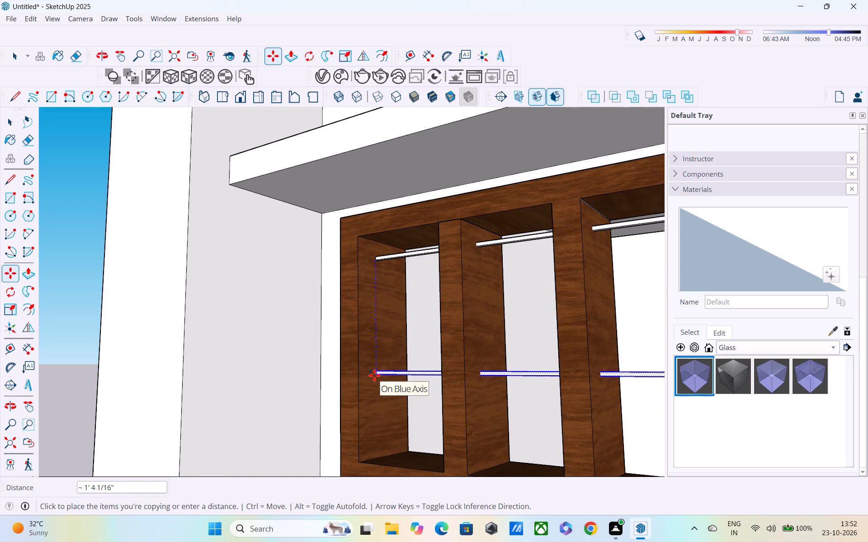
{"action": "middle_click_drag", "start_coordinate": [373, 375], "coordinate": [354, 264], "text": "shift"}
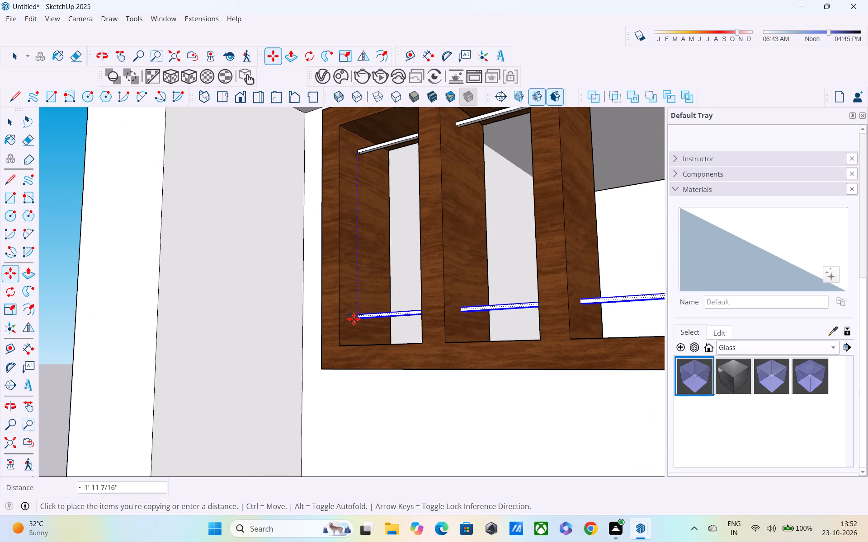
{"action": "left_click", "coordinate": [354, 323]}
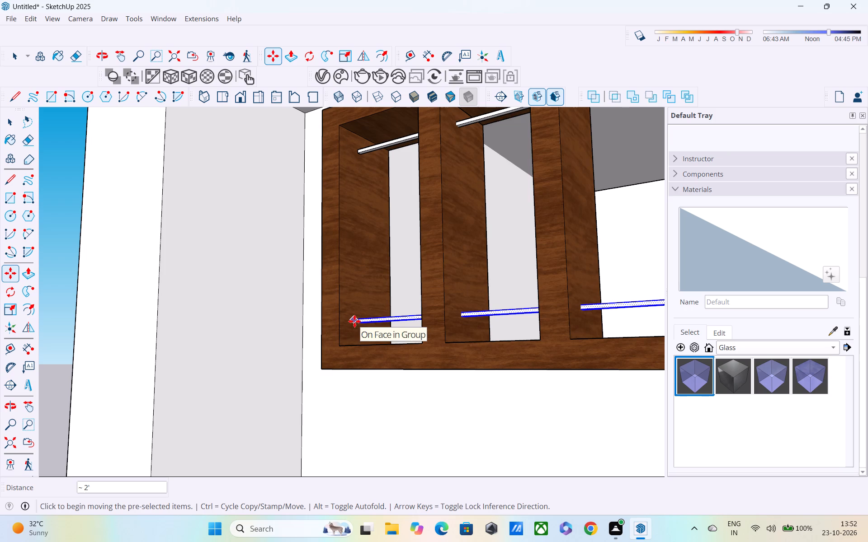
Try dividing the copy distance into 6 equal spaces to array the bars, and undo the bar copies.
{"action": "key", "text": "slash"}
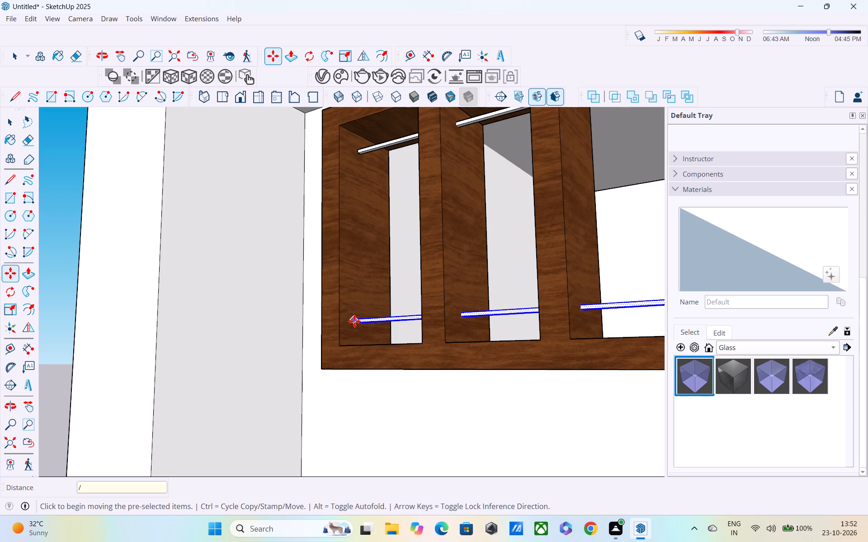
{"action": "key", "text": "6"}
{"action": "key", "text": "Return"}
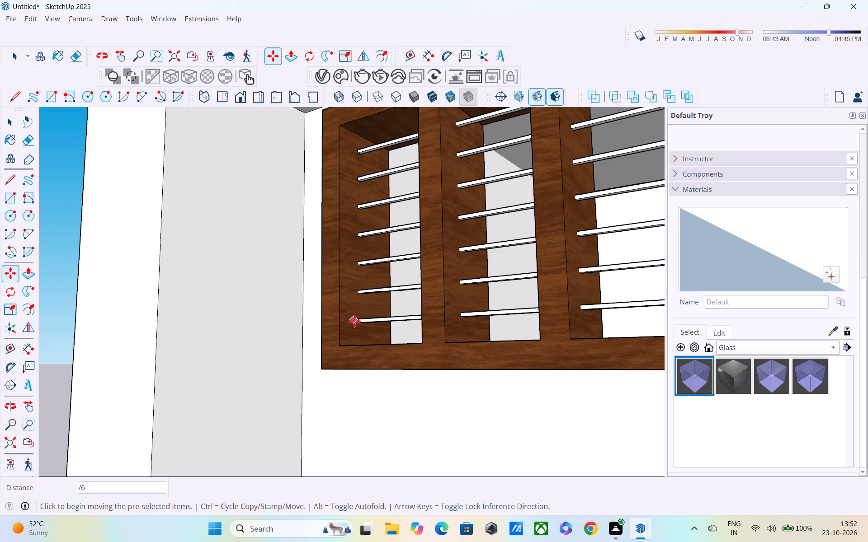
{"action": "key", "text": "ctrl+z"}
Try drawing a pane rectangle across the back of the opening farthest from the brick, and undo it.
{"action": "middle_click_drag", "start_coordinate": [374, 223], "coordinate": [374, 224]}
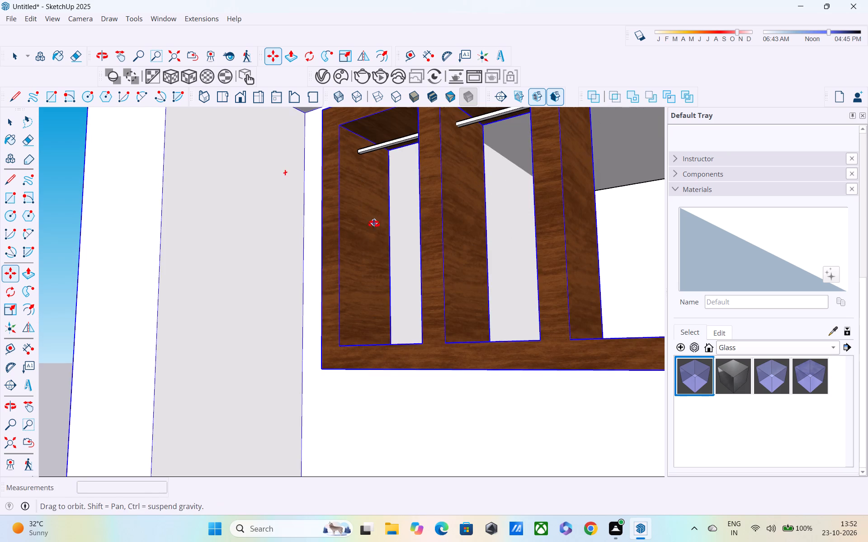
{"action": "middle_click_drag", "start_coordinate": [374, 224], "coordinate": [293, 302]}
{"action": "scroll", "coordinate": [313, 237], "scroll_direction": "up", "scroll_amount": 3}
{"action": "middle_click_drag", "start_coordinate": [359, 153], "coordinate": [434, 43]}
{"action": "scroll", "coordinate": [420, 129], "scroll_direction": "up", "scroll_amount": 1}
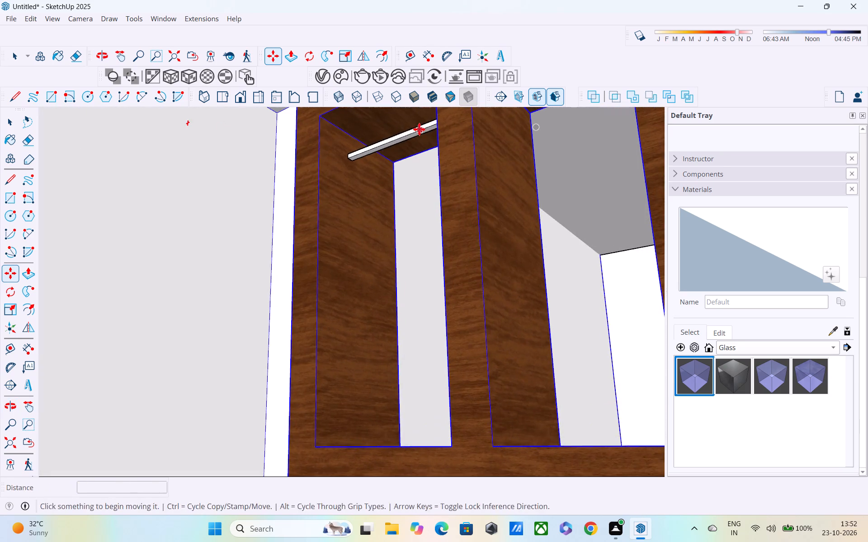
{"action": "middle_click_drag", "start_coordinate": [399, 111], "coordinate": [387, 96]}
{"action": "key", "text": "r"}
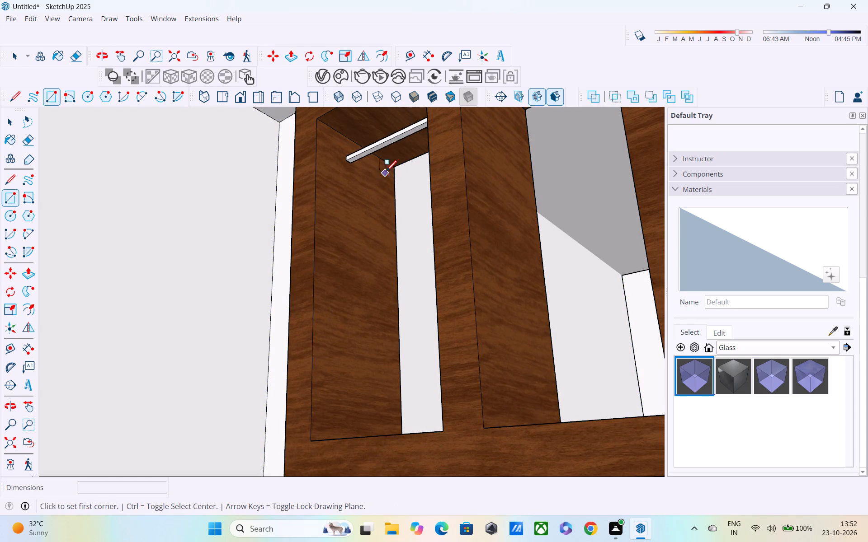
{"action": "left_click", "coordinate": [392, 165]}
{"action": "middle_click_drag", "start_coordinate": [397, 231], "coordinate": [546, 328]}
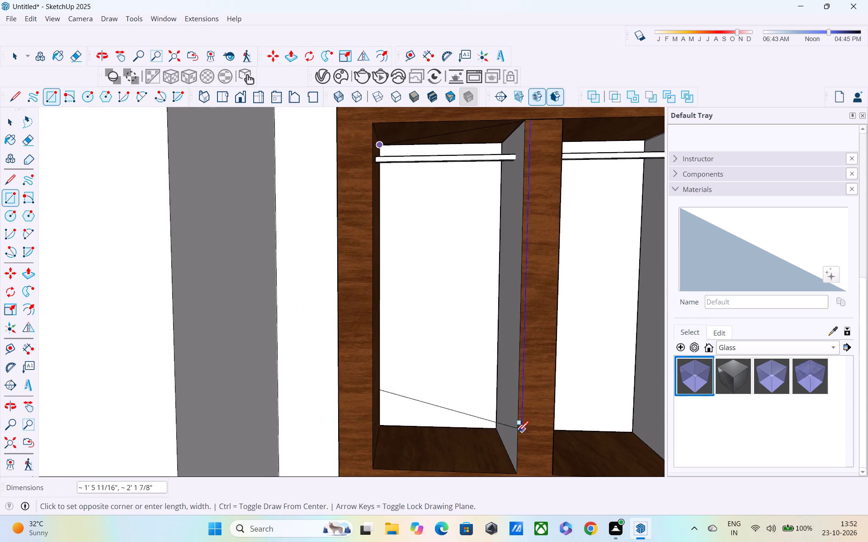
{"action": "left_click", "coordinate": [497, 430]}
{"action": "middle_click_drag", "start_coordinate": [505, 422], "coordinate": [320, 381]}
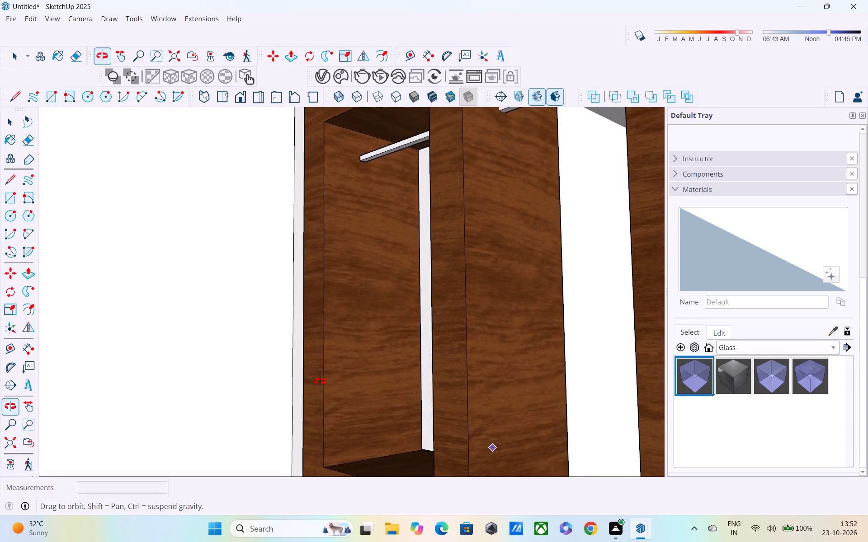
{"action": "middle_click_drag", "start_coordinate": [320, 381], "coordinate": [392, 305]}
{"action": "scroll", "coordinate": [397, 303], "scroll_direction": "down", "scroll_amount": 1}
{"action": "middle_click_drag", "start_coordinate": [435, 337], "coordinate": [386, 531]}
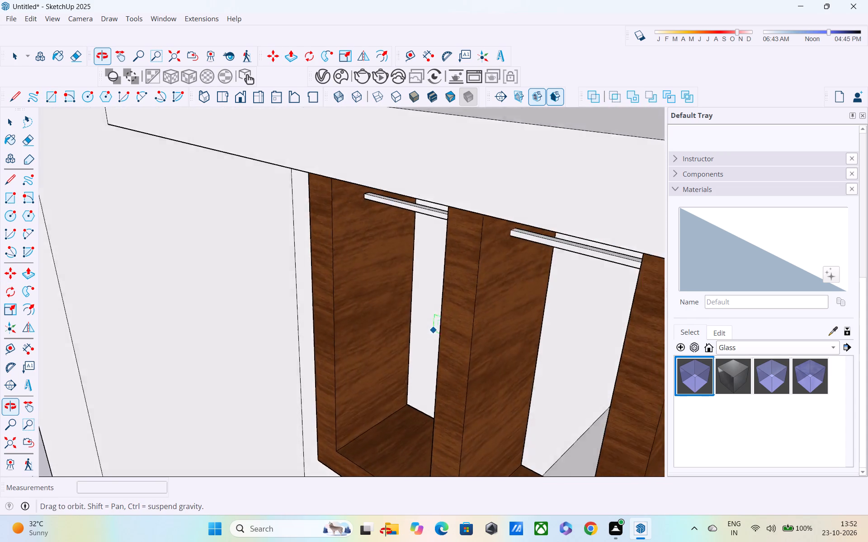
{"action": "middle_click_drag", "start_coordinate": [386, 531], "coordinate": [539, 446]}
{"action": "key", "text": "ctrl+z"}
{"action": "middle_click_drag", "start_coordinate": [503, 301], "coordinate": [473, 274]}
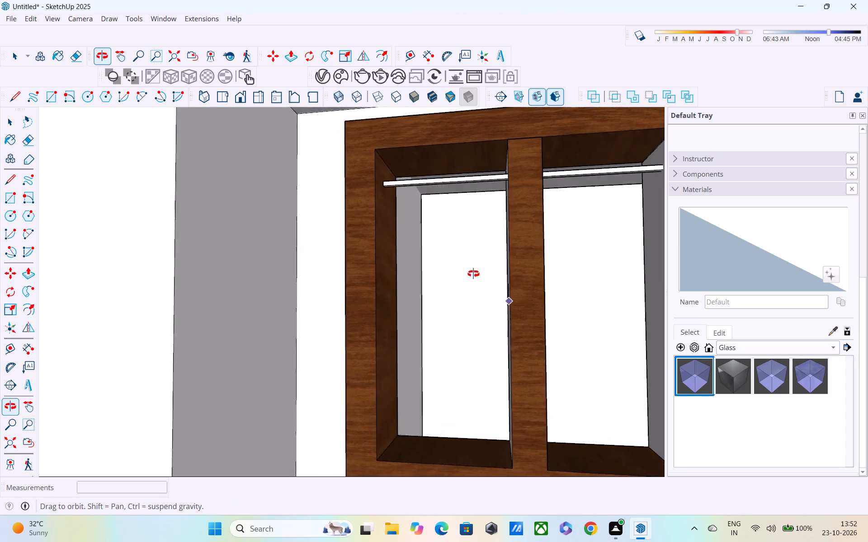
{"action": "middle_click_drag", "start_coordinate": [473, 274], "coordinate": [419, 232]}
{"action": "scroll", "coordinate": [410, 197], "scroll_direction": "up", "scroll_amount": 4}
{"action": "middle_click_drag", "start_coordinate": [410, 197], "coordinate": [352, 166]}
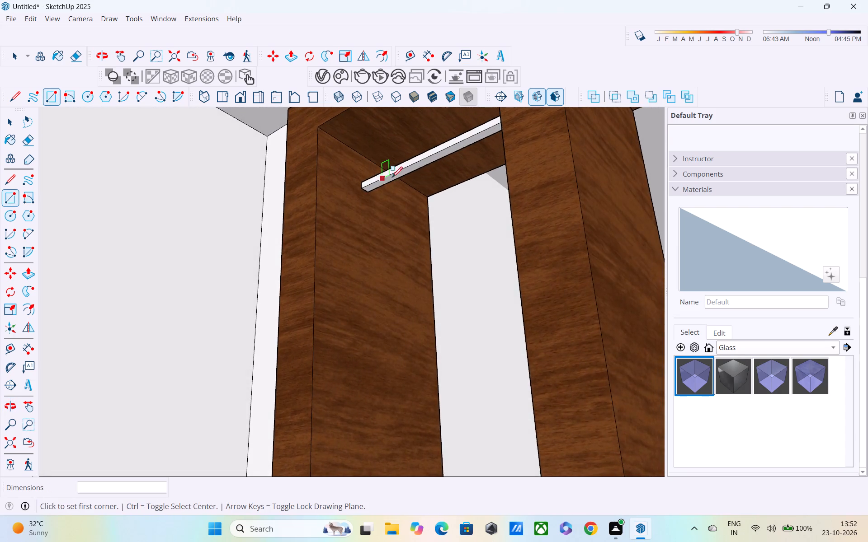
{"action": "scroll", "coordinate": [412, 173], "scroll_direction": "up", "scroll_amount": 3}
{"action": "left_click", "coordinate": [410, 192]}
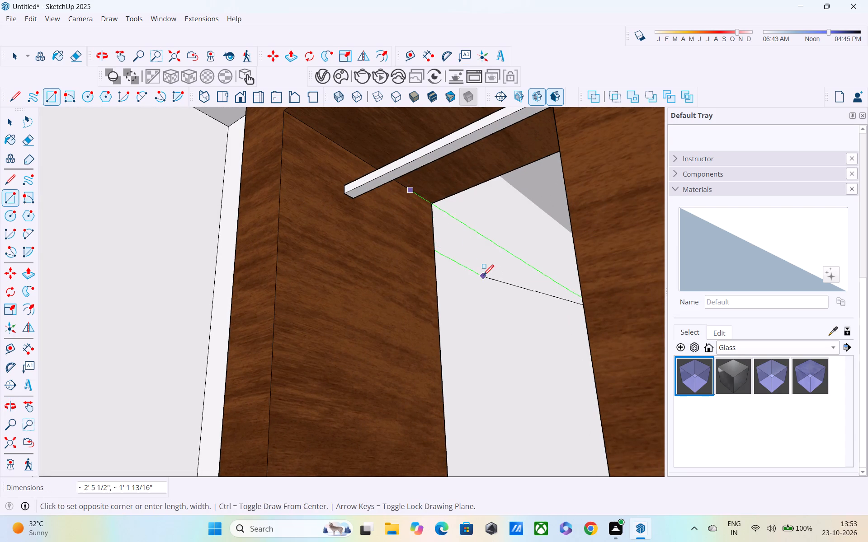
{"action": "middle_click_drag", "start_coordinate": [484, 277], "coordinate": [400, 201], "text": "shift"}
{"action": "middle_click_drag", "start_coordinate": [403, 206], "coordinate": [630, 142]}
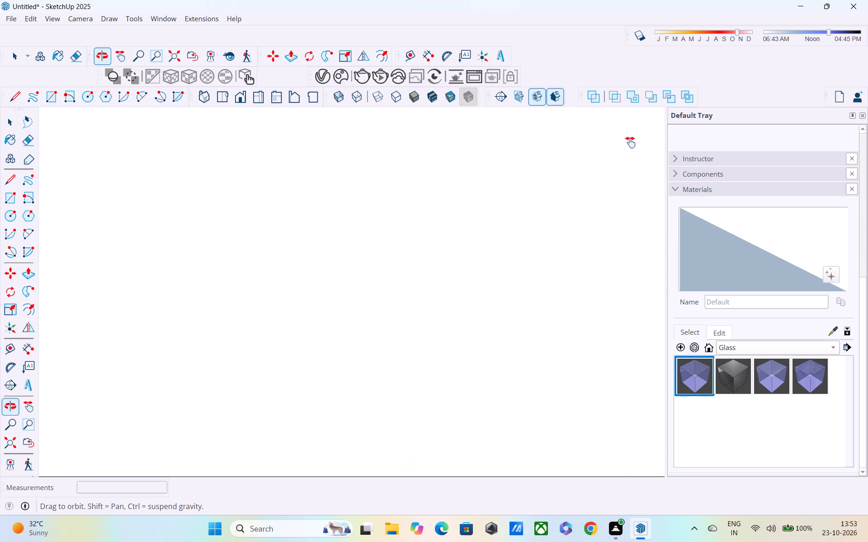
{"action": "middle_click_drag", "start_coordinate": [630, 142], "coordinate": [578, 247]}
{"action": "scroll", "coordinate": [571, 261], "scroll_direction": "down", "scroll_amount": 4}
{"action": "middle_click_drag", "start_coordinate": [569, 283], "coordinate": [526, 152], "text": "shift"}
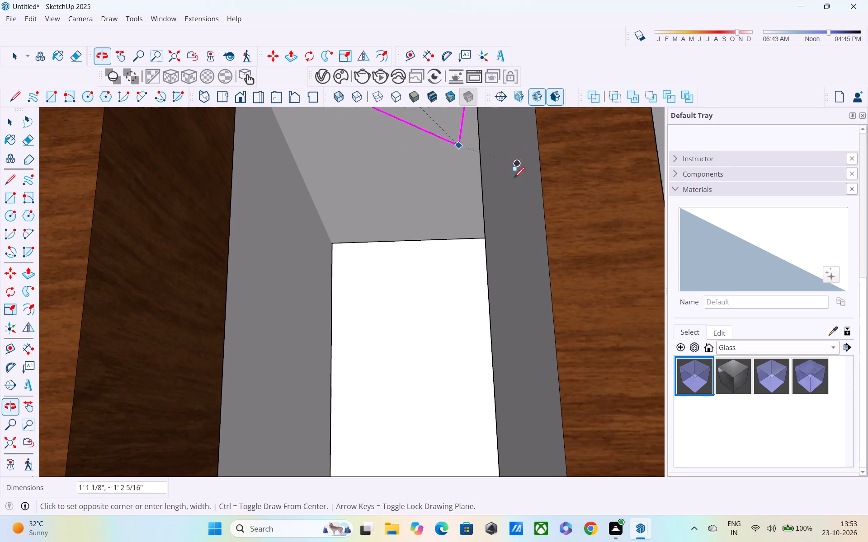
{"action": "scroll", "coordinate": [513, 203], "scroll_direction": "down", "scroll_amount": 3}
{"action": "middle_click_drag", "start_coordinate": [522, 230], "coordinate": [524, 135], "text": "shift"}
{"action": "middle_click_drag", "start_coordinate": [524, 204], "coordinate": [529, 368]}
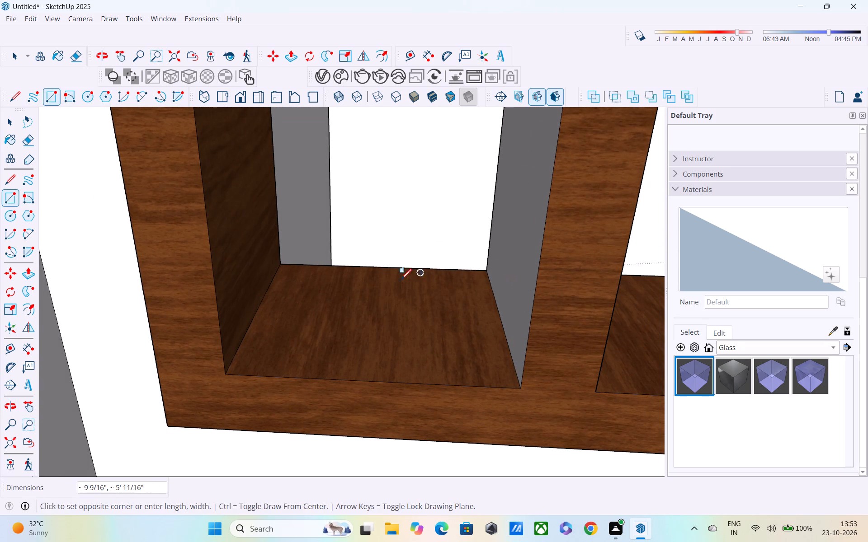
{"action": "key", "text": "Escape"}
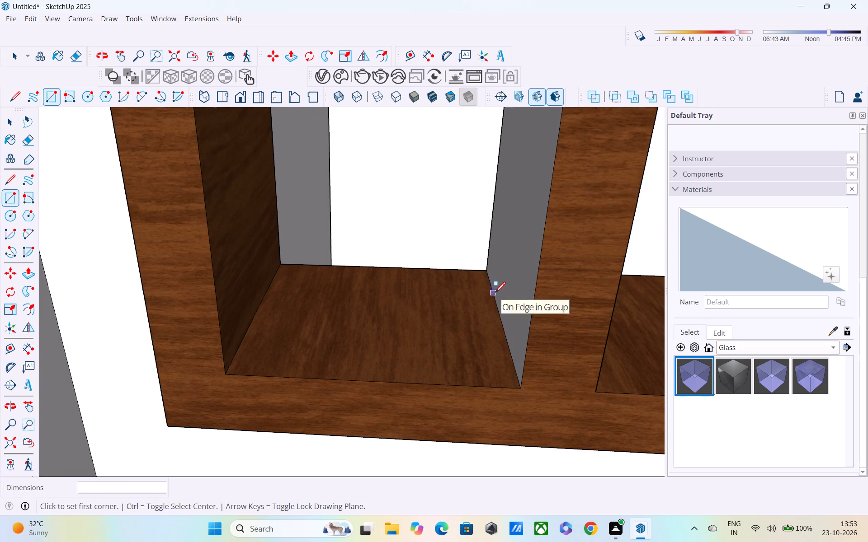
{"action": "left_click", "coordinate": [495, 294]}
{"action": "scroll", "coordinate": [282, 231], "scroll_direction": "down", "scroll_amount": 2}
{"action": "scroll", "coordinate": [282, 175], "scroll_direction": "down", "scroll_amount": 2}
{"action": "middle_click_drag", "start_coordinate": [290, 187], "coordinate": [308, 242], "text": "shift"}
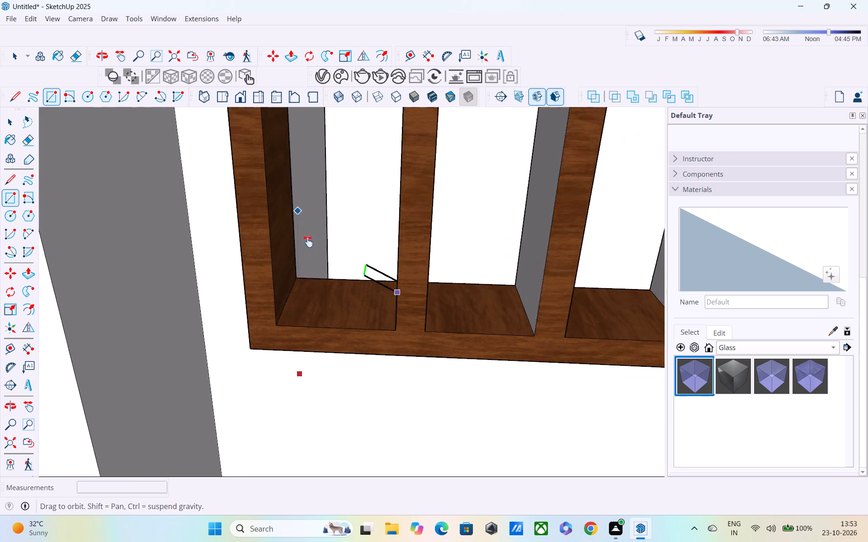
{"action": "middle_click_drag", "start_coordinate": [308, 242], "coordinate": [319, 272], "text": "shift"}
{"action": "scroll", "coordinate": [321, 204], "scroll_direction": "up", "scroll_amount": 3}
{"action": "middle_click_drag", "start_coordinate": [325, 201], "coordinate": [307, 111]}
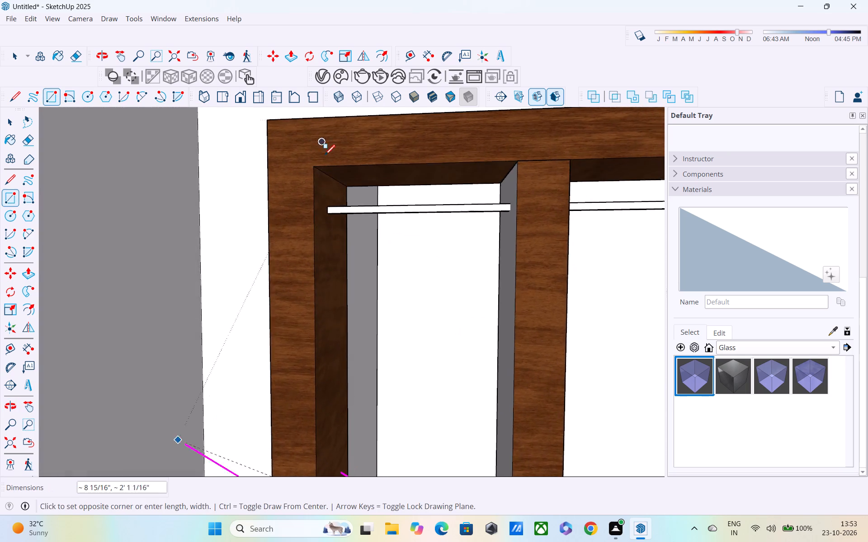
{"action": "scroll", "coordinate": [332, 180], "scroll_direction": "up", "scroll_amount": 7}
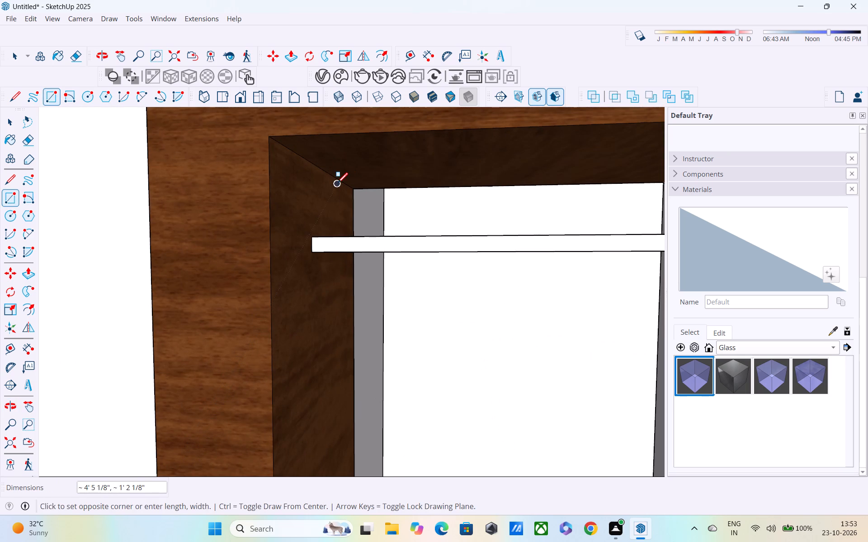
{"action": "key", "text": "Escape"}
Draw a rectangle between opposite back corners of the opening farthest from the brick, filling it as a recessed pane.
{"action": "left_click", "coordinate": [352, 190]}
{"action": "scroll", "coordinate": [560, 363], "scroll_direction": "down", "scroll_amount": 1}
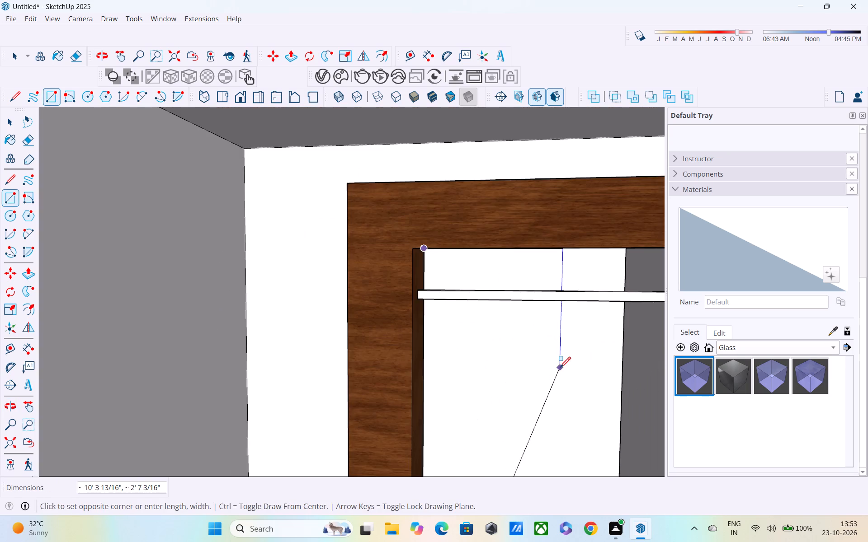
{"action": "middle_click_drag", "start_coordinate": [560, 371], "coordinate": [561, 290], "text": "shift"}
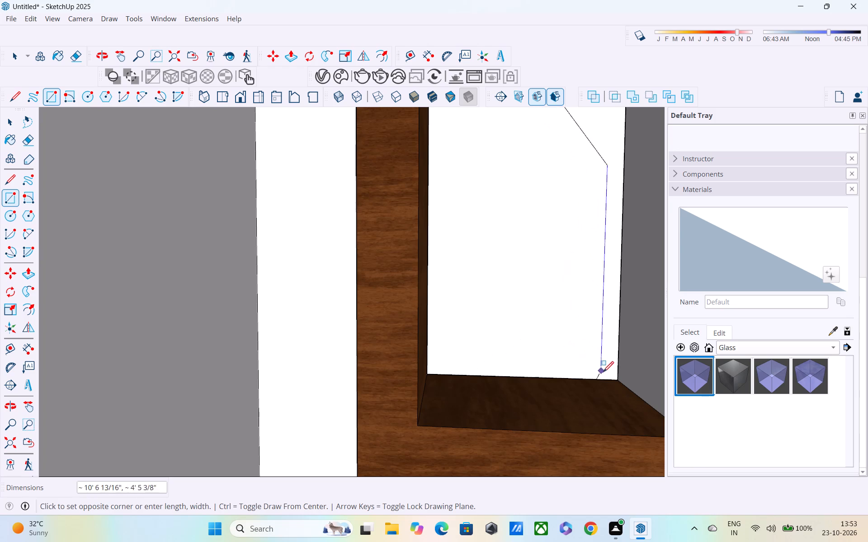
{"action": "left_click", "coordinate": [613, 381]}
Draw a rectangle between opposite back corners of the middle opening, filling it as a recessed pane.
{"action": "scroll", "coordinate": [613, 381], "scroll_direction": "down", "scroll_amount": 2}
{"action": "middle_click_drag", "start_coordinate": [611, 380], "coordinate": [340, 403], "text": "shift"}
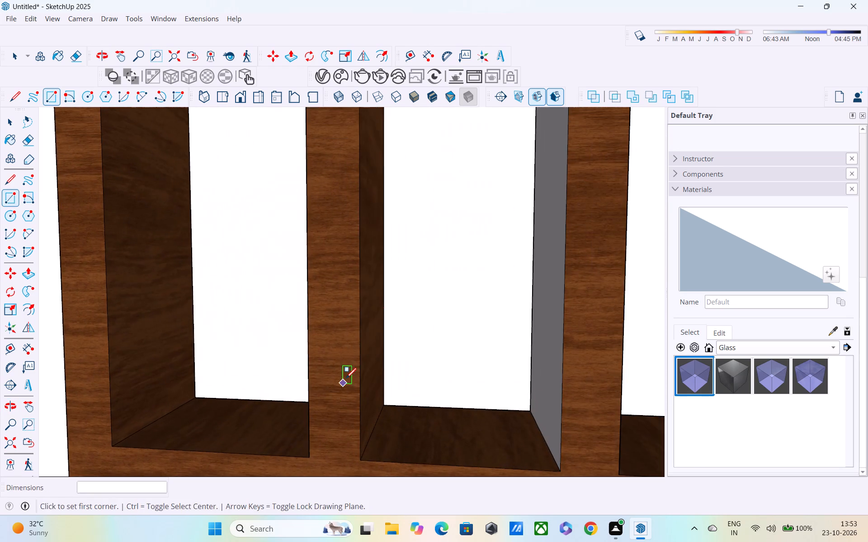
{"action": "middle_click_drag", "start_coordinate": [374, 318], "coordinate": [311, 495]}
{"action": "scroll", "coordinate": [311, 498], "scroll_direction": "down", "scroll_amount": 1, "text": "shift"}
{"action": "scroll", "coordinate": [363, 209], "scroll_direction": "down", "scroll_amount": 1}
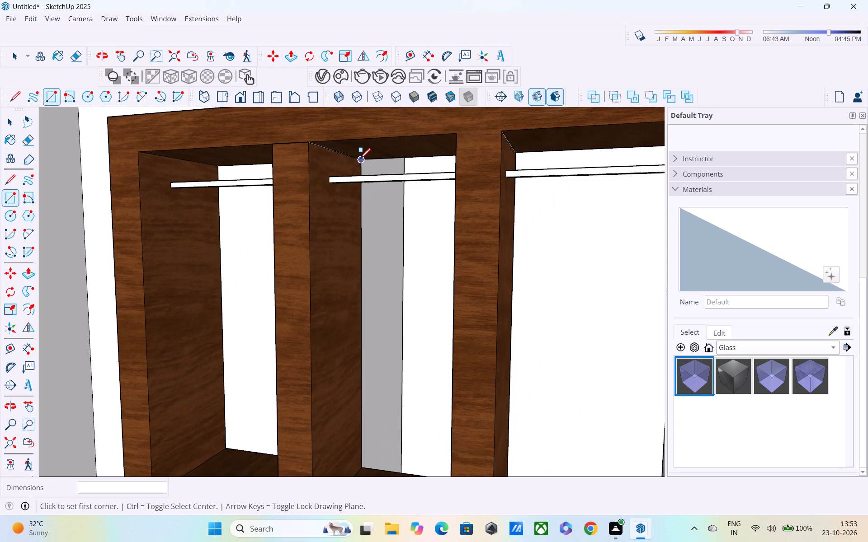
{"action": "left_click", "coordinate": [360, 160]}
{"action": "middle_click_drag", "start_coordinate": [402, 357], "coordinate": [420, 338]}
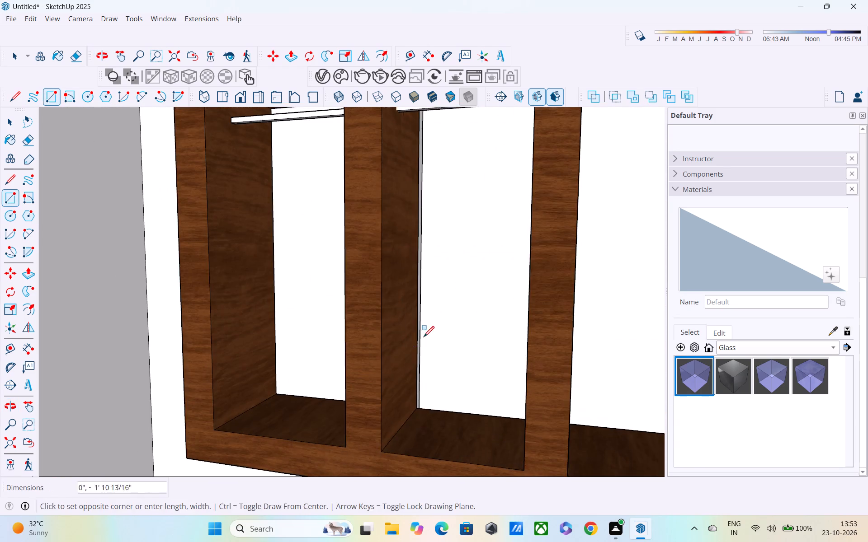
{"action": "scroll", "coordinate": [439, 338], "scroll_direction": "down", "scroll_amount": 1}
{"action": "middle_click_drag", "start_coordinate": [500, 367], "coordinate": [553, 365]}
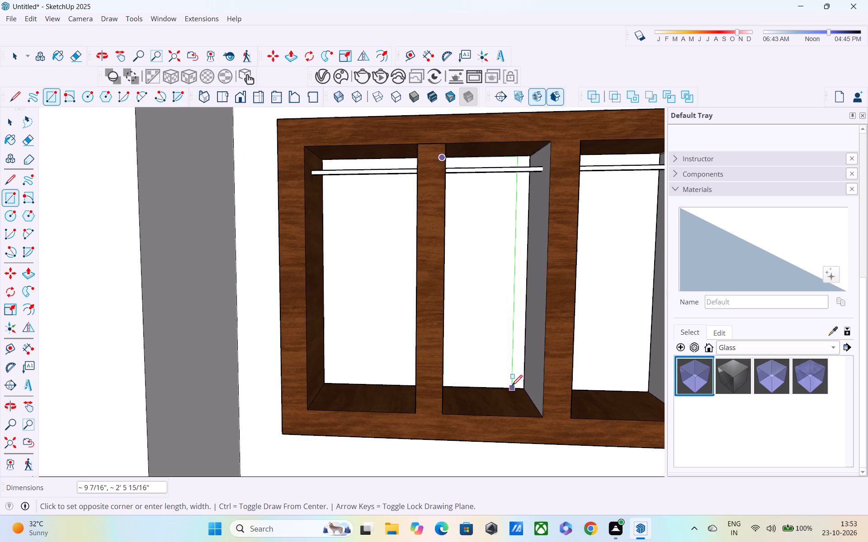
{"action": "left_click", "coordinate": [524, 386]}
Draw a rectangle about 2' 6" by 1' 7/16" across the back of the opening nearest the brick as a recessed pane.
{"action": "middle_click_drag", "start_coordinate": [572, 364], "coordinate": [481, 362]}
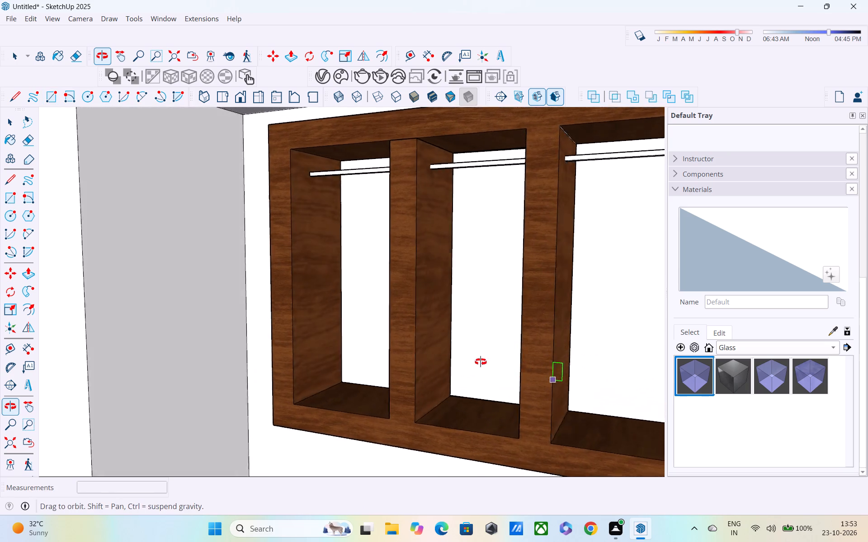
{"action": "middle_click_drag", "start_coordinate": [481, 362], "coordinate": [395, 362]}
{"action": "left_click", "coordinate": [565, 127]}
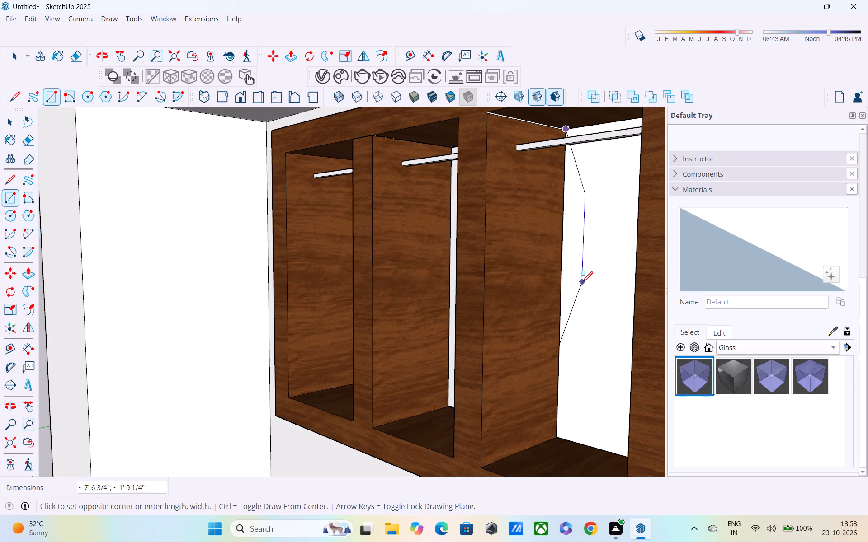
{"action": "middle_click_drag", "start_coordinate": [583, 284], "coordinate": [539, 233], "text": "shift"}
{"action": "middle_click_drag", "start_coordinate": [394, 296], "coordinate": [455, 299]}
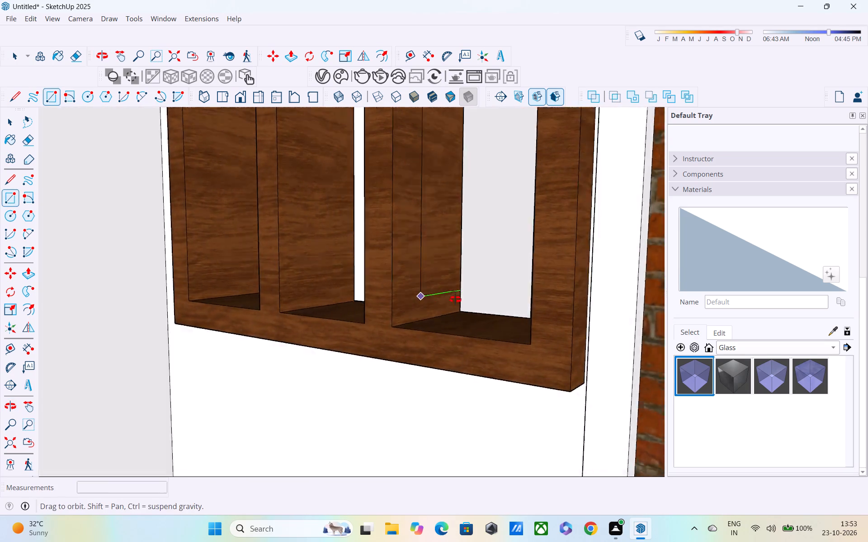
{"action": "middle_click_drag", "start_coordinate": [455, 299], "coordinate": [581, 288]}
{"action": "left_click", "coordinate": [581, 299]}
{"action": "middle_click_drag", "start_coordinate": [574, 296], "coordinate": [573, 296]}
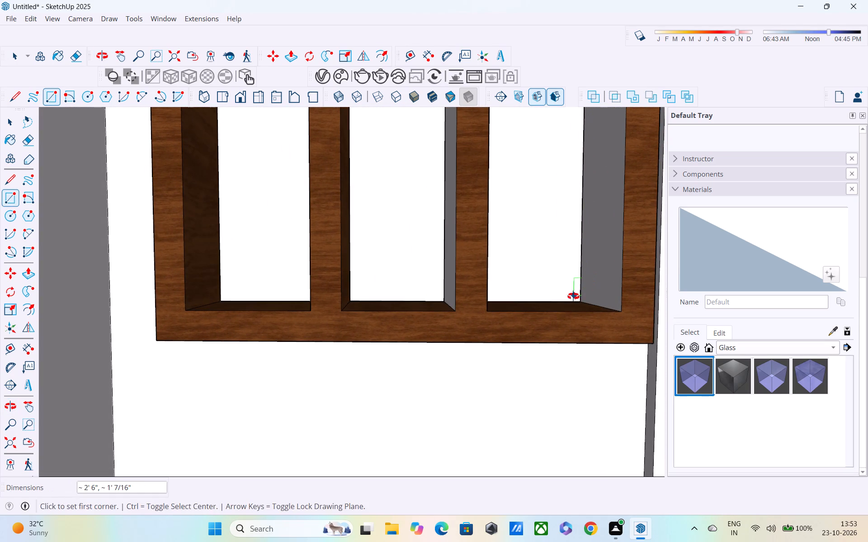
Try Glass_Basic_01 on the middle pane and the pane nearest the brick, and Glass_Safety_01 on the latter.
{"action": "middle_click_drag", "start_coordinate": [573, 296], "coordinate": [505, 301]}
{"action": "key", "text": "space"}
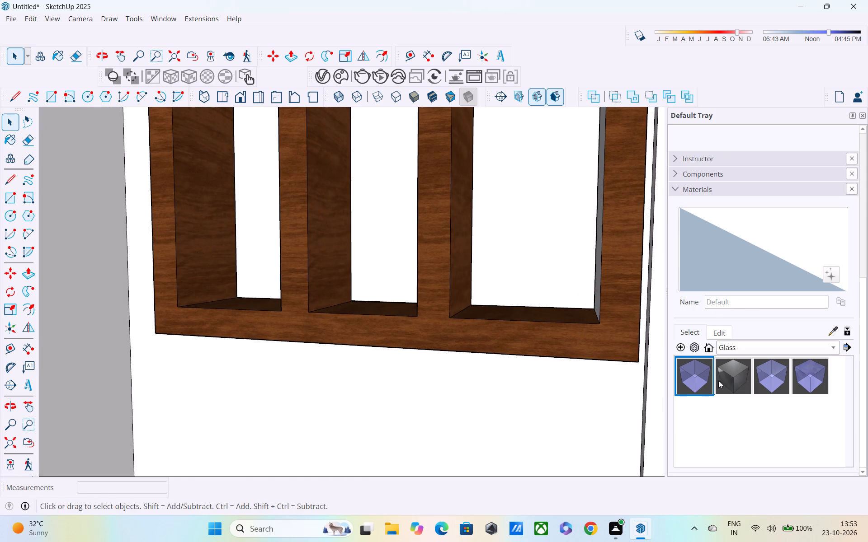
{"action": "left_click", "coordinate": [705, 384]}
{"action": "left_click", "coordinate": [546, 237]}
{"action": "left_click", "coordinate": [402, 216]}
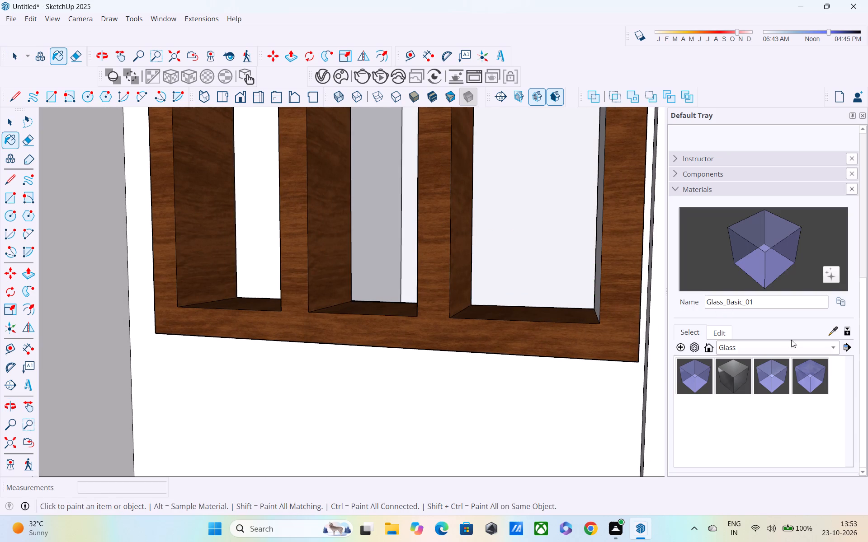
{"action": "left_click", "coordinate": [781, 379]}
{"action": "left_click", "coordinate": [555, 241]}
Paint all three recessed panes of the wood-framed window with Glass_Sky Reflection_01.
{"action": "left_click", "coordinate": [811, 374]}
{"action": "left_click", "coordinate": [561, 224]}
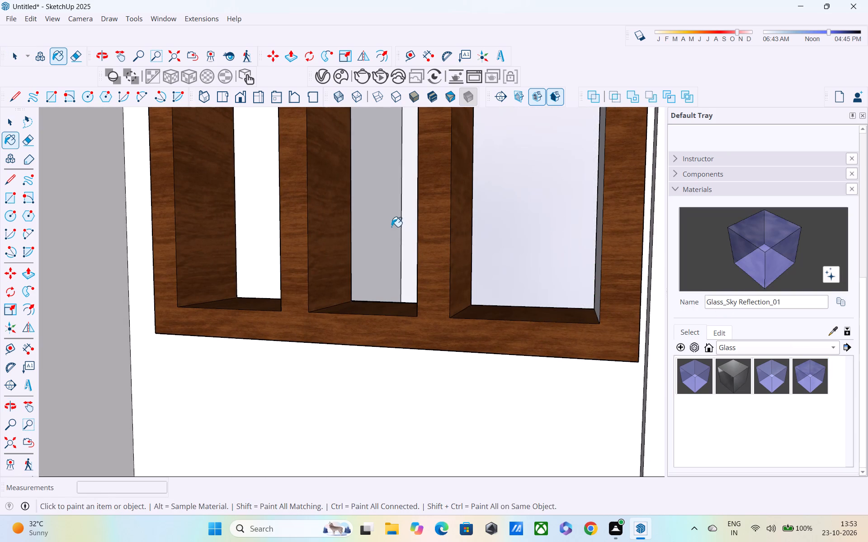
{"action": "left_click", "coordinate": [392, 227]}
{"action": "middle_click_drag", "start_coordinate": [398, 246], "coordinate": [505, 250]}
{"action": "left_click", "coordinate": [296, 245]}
Paint all three recessed panes of the wood-framed window with Glass_Mirror_01.
{"action": "scroll", "coordinate": [385, 246], "scroll_direction": "down", "scroll_amount": 2}
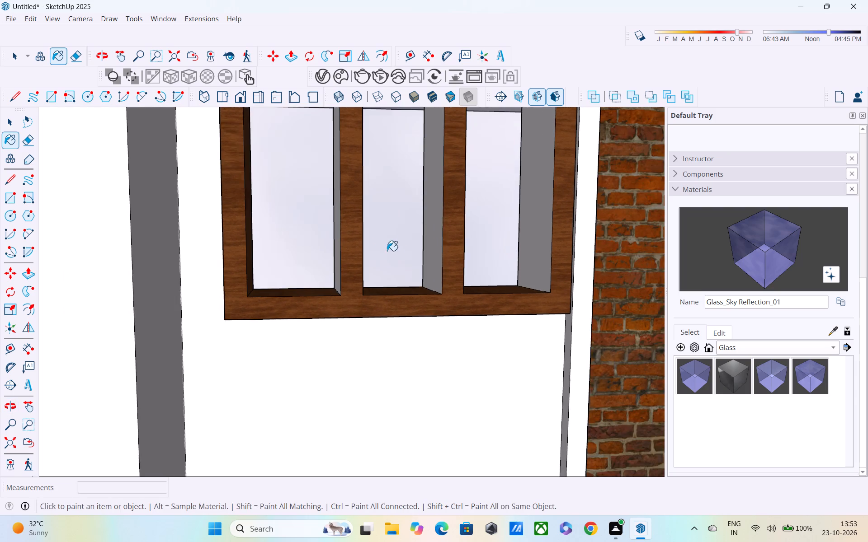
{"action": "scroll", "coordinate": [387, 251], "scroll_direction": "down", "scroll_amount": 5}
{"action": "middle_click_drag", "start_coordinate": [432, 265], "coordinate": [319, 305]}
{"action": "middle_click_drag", "start_coordinate": [370, 298], "coordinate": [433, 208]}
{"action": "scroll", "coordinate": [378, 281], "scroll_direction": "down", "scroll_amount": 1}
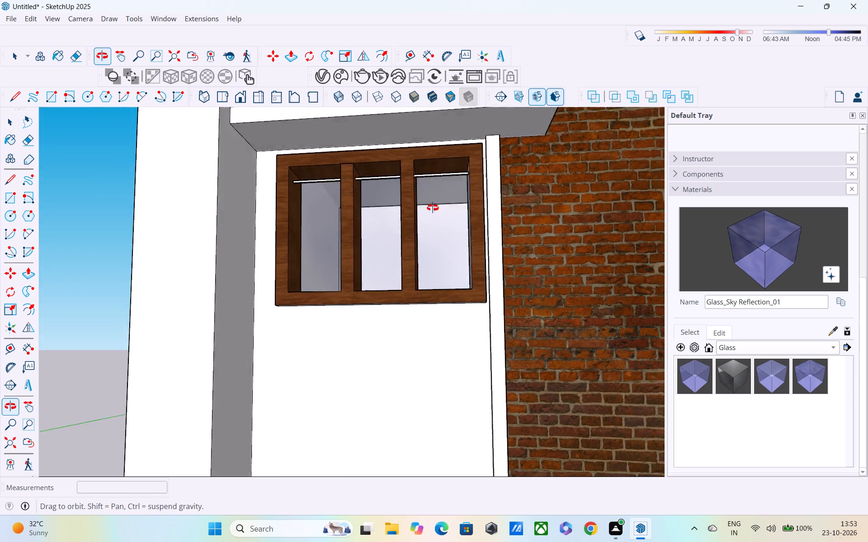
{"action": "middle_click_drag", "start_coordinate": [433, 208], "coordinate": [447, 254]}
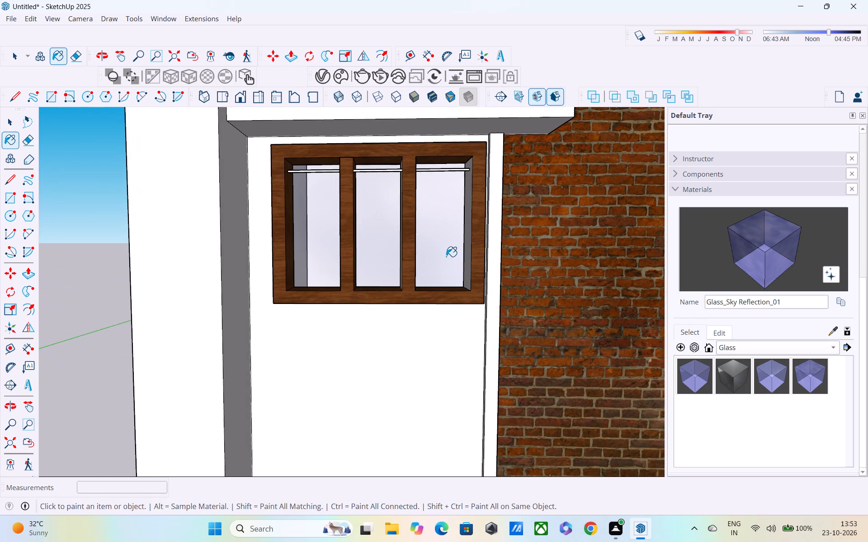
{"action": "left_click", "coordinate": [735, 385]}
{"action": "left_click", "coordinate": [436, 227]}
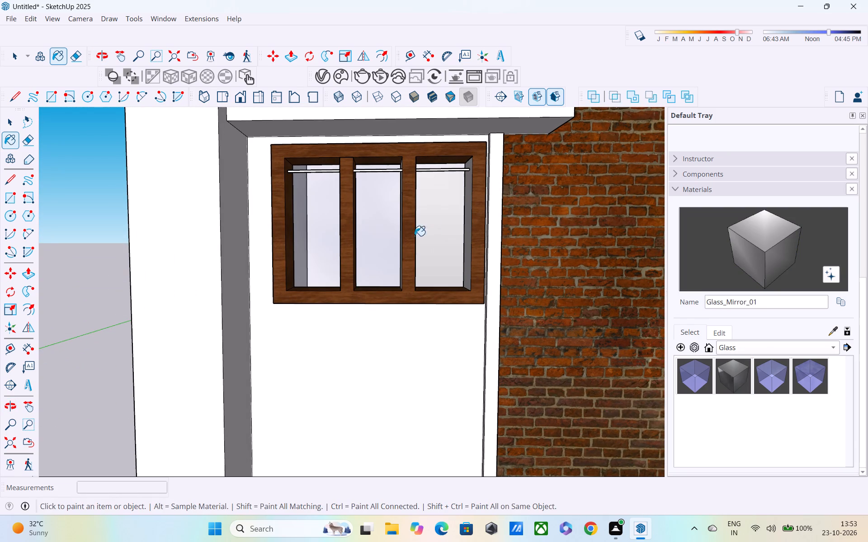
{"action": "left_click", "coordinate": [377, 225]}
{"action": "left_click", "coordinate": [313, 229]}
Darken the Glass_Mirror_01 material to a medium grey by lowering its colour brightness.
{"action": "middle_click_drag", "start_coordinate": [412, 243], "coordinate": [408, 262]}
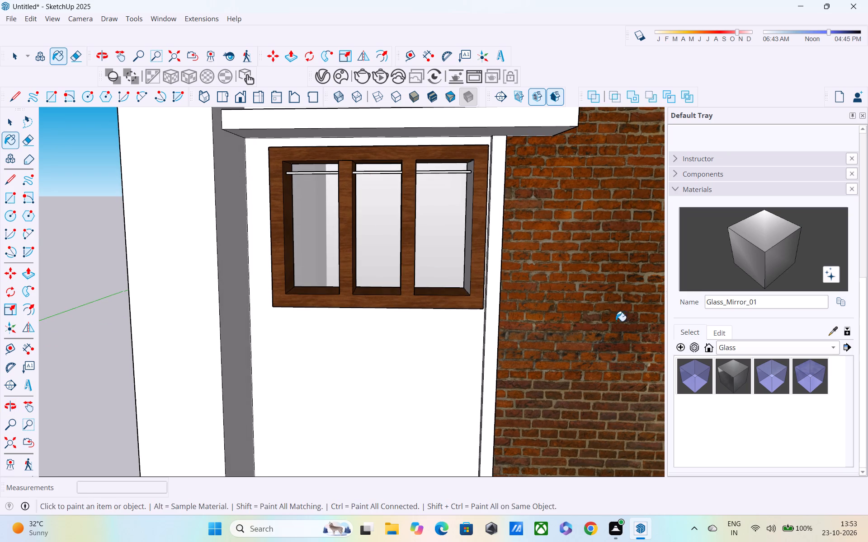
{"action": "left_click", "coordinate": [722, 332]}
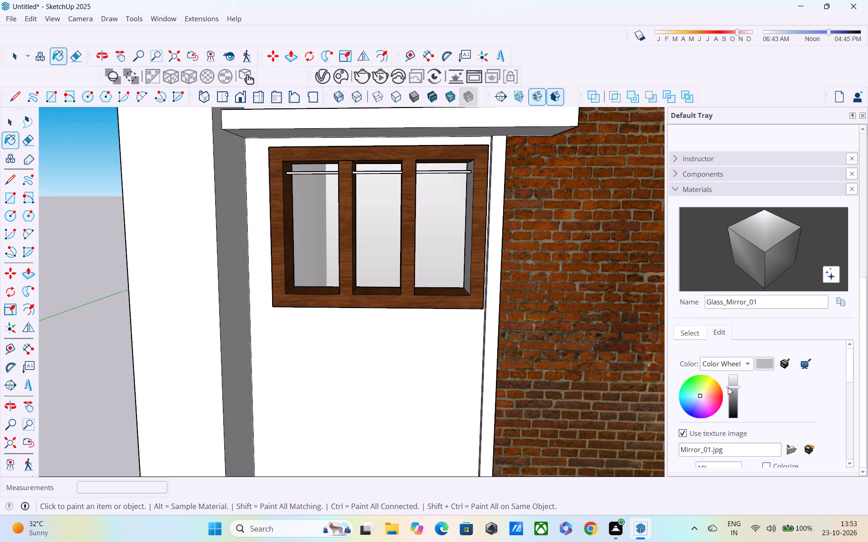
{"action": "left_click_drag", "start_coordinate": [728, 387], "coordinate": [735, 399]}
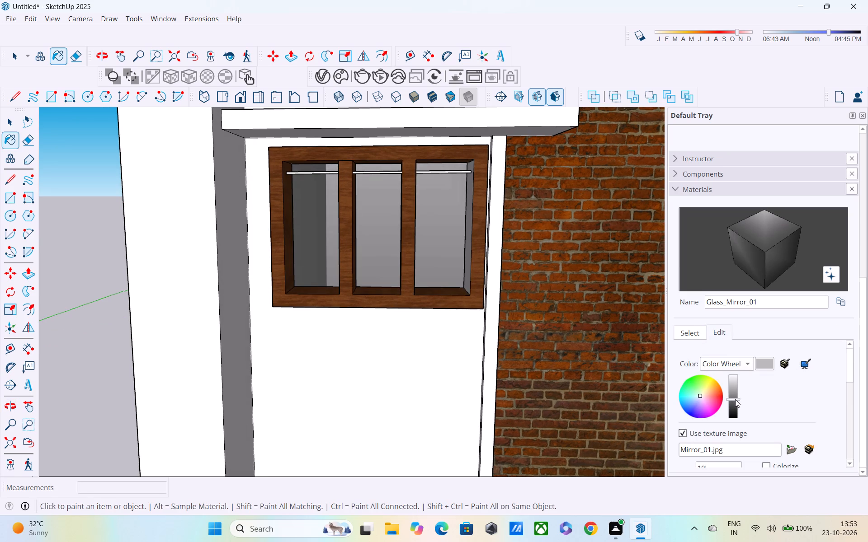
{"action": "left_click_drag", "start_coordinate": [735, 399], "coordinate": [735, 397]}
{"action": "left_click_drag", "start_coordinate": [735, 397], "coordinate": [736, 394]}
{"action": "key", "text": "space"}
Copy the horizontal grille bars about 2' 13/16" down the wood-framed window and divide that distance into 6 equal spacings.
{"action": "middle_click_drag", "start_coordinate": [409, 260], "coordinate": [336, 236]}
{"action": "scroll", "coordinate": [409, 260], "scroll_direction": "up", "scroll_amount": 1}
{"action": "key", "text": "space"}
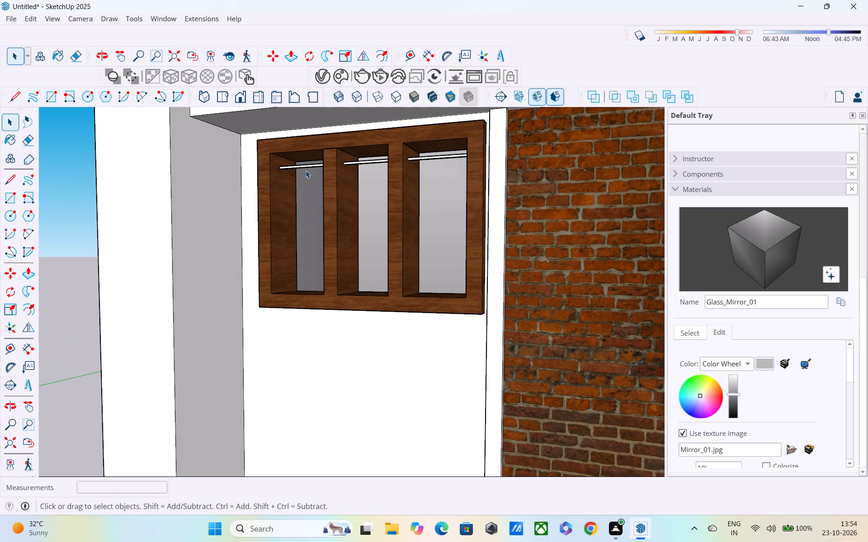
{"action": "double_click", "coordinate": [305, 169]}
{"action": "triple_click", "coordinate": [305, 169]}
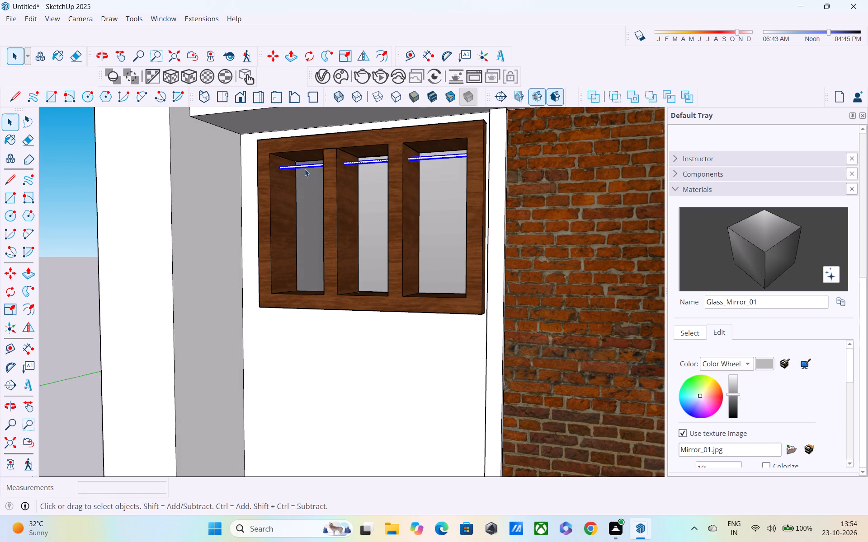
{"action": "key", "text": "m"}
{"action": "left_click", "coordinate": [281, 169]}
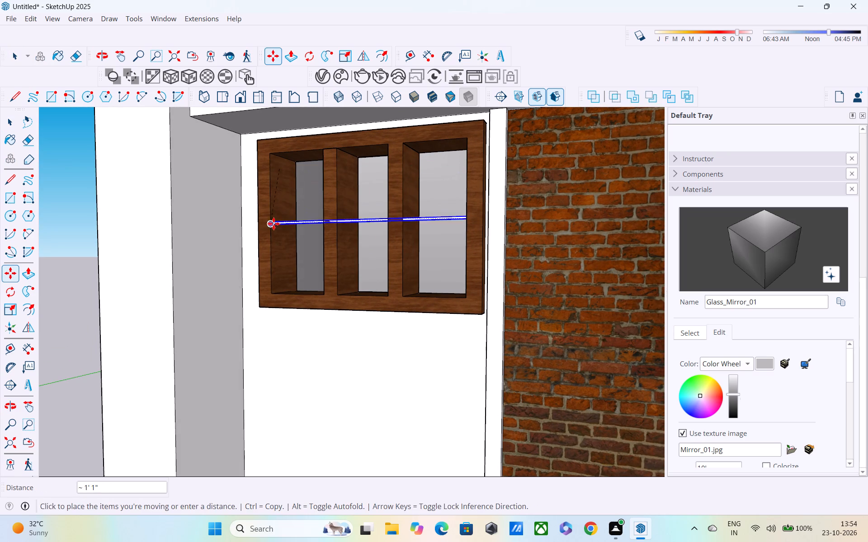
{"action": "left_click", "coordinate": [282, 282]}
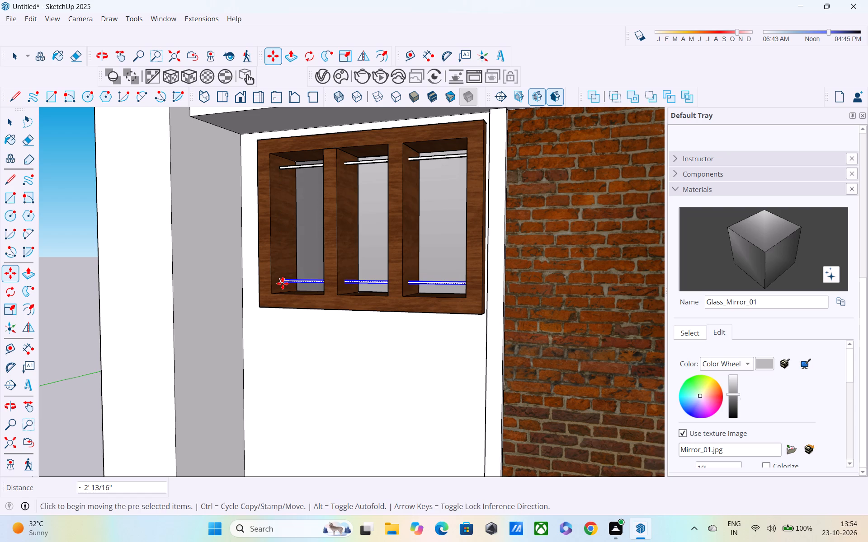
{"action": "key", "text": "slash"}
{"action": "key", "text": "6"}
{"action": "key", "text": "Return"}
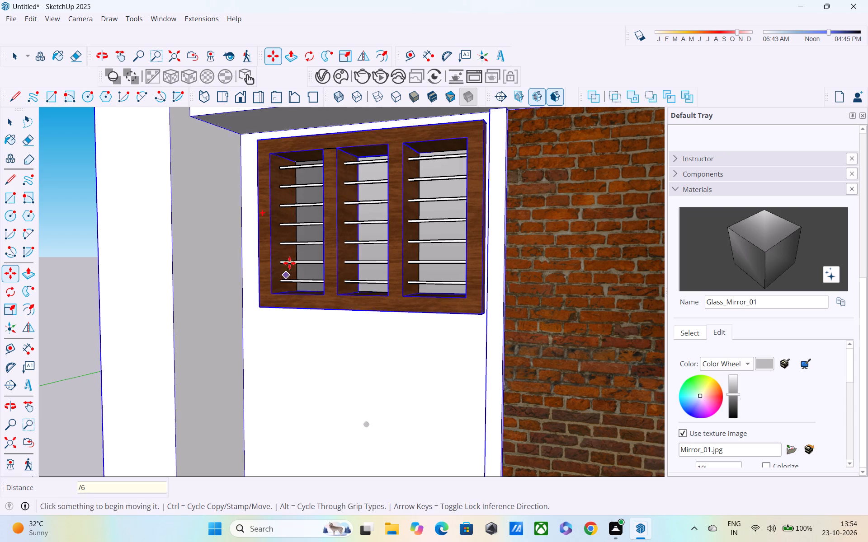
{"action": "scroll", "coordinate": [322, 257], "scroll_direction": "down", "scroll_amount": 4}
{"action": "middle_click_drag", "start_coordinate": [465, 264], "coordinate": [506, 268]}
{"action": "key", "text": "space"}
{"action": "left_click", "coordinate": [132, 145]}
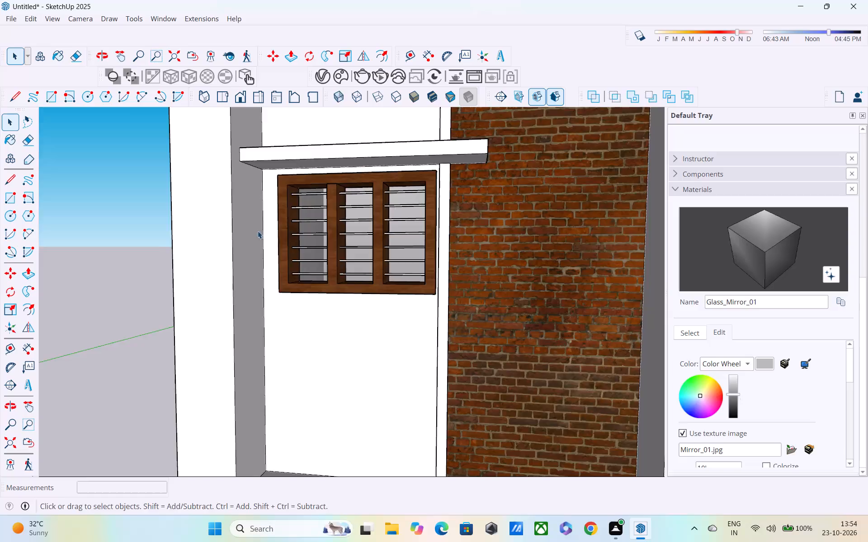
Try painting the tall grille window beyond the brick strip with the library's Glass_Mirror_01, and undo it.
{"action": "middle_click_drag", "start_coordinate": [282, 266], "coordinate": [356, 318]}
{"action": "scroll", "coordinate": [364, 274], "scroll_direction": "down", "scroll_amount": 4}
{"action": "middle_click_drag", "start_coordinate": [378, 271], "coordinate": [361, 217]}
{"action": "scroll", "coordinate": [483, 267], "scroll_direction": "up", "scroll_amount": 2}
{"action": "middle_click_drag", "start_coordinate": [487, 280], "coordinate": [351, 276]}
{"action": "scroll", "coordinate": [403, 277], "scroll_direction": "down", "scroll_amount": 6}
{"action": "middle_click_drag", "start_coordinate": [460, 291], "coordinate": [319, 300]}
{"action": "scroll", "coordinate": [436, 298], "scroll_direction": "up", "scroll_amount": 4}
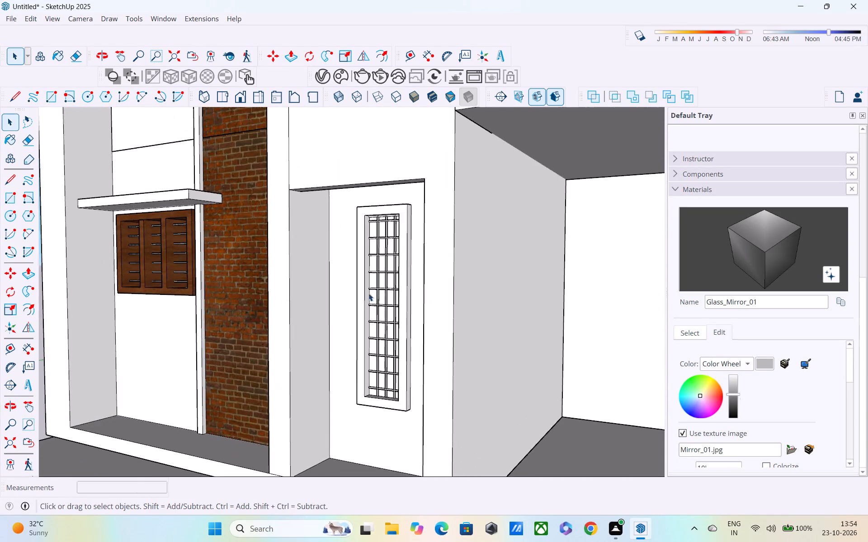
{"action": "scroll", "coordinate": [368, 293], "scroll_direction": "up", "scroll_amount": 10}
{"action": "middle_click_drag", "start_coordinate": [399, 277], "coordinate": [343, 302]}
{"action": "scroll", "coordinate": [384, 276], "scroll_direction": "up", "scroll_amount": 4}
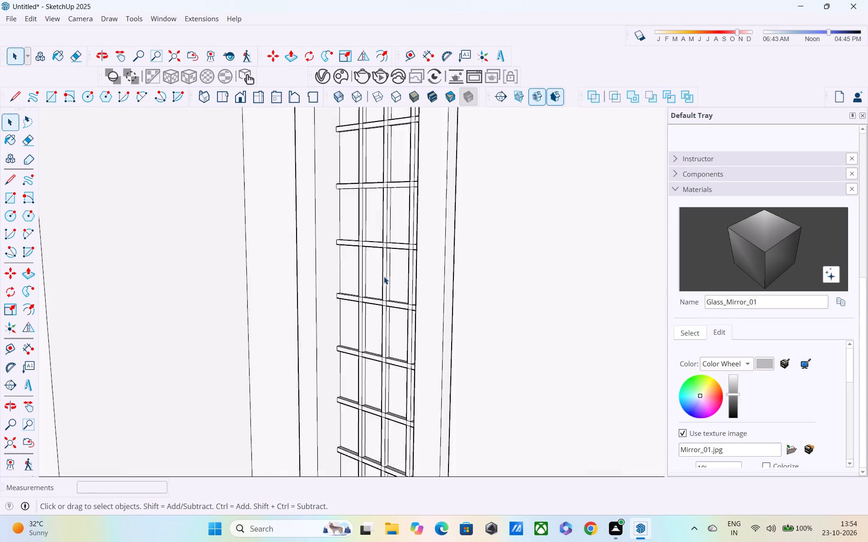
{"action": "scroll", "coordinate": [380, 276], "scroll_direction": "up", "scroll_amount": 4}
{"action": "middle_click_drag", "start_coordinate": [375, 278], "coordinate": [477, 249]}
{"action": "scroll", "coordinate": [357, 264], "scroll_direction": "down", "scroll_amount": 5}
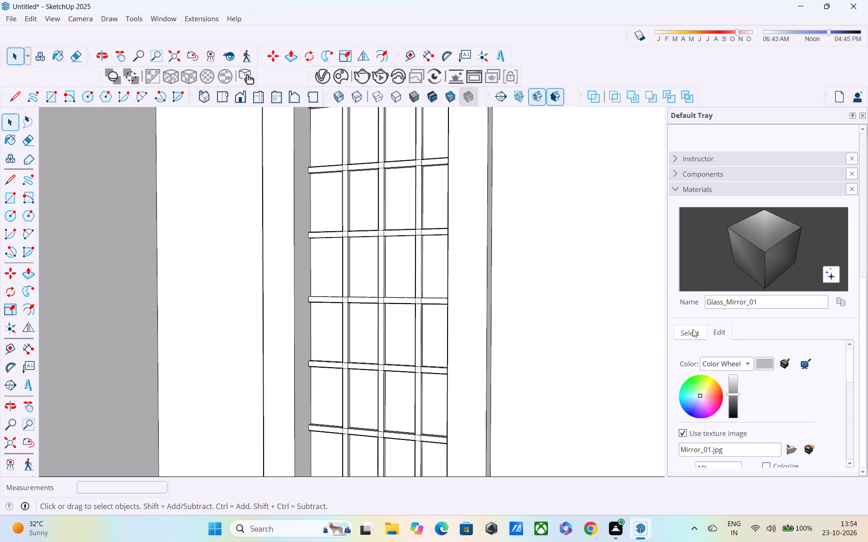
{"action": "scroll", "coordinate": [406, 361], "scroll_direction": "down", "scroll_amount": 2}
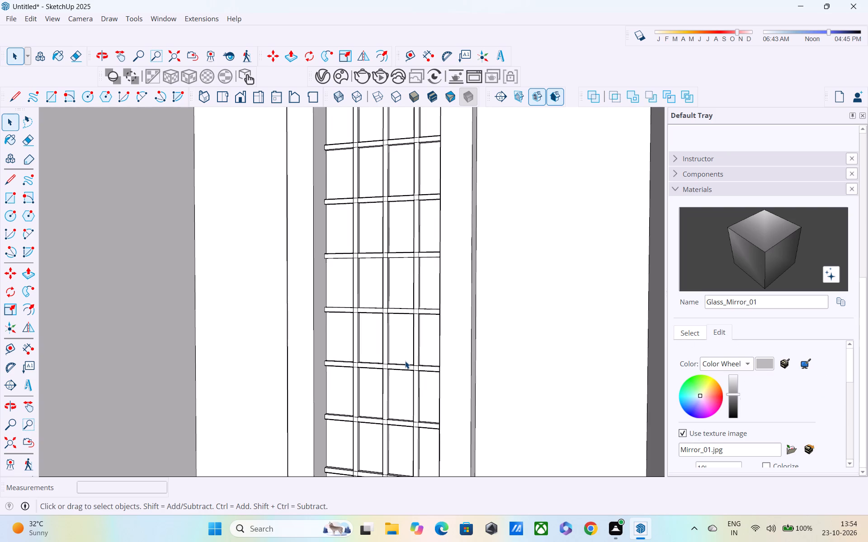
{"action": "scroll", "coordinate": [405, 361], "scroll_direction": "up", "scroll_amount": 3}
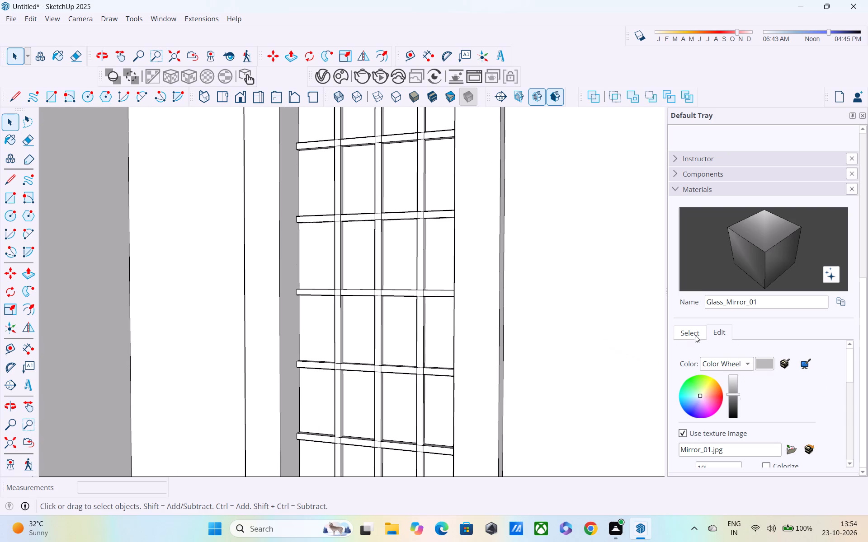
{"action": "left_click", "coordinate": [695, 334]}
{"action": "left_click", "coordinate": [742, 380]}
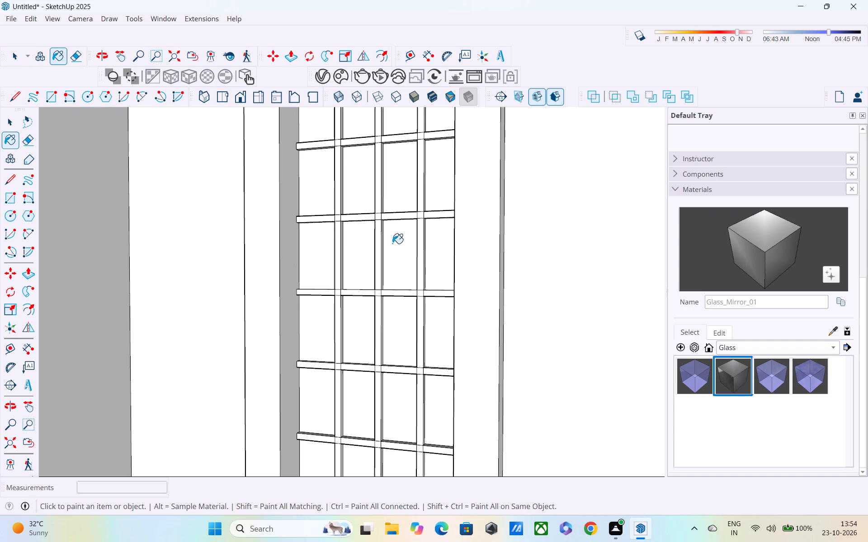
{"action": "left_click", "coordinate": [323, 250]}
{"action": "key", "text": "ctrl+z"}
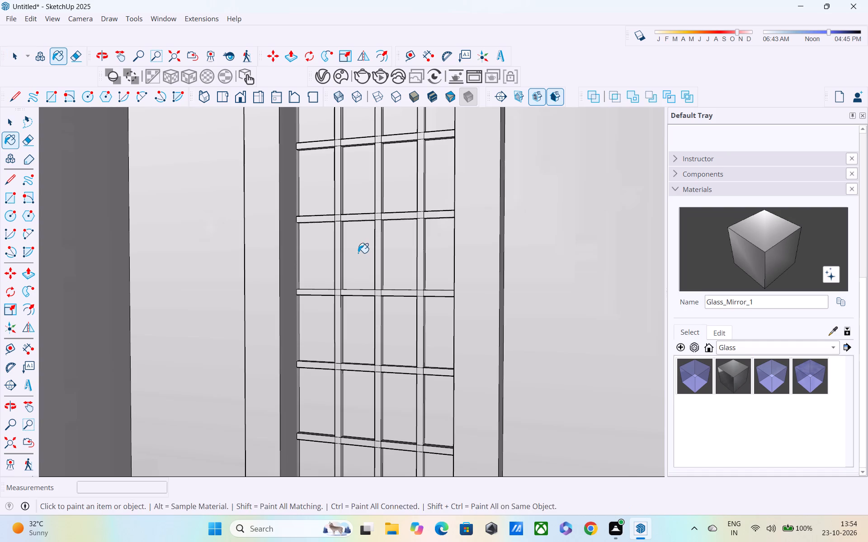
Open the tall grille window's group for editing and paint eight panes in two adjacent rows with the library's Glass_Mirror_01.
{"action": "key", "text": "space"}
{"action": "double_click", "coordinate": [369, 264]}
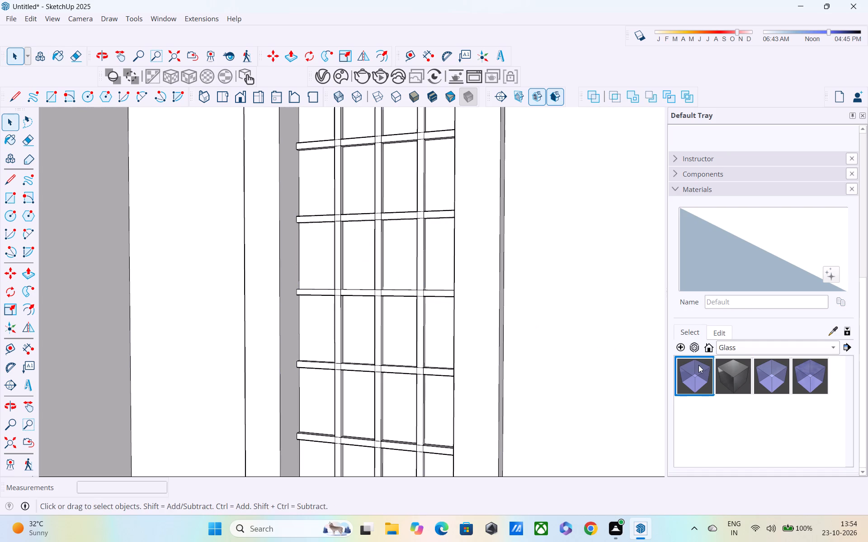
{"action": "left_click", "coordinate": [746, 371]}
{"action": "left_click", "coordinate": [322, 248]}
{"action": "left_click", "coordinate": [354, 253]}
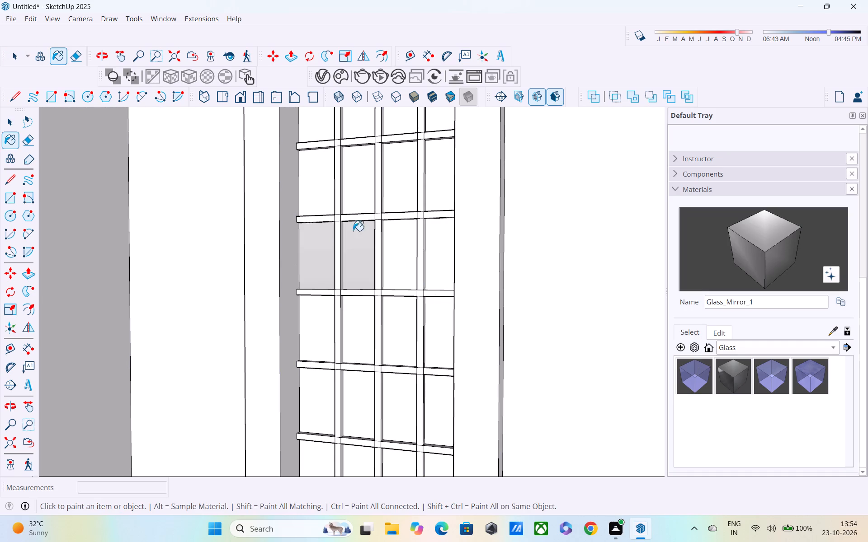
{"action": "left_click", "coordinate": [313, 196]}
{"action": "left_click", "coordinate": [369, 185]}
{"action": "left_click", "coordinate": [389, 185]}
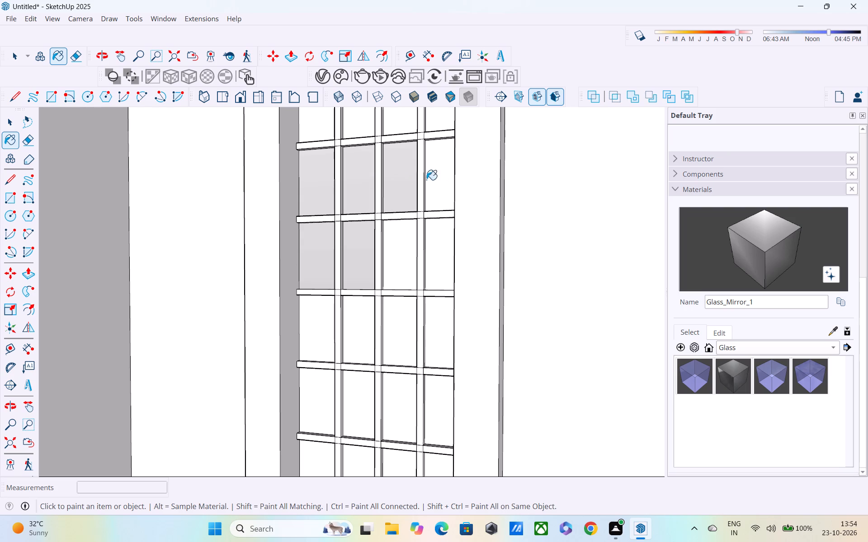
{"action": "left_click", "coordinate": [439, 176]}
{"action": "left_click", "coordinate": [432, 266]}
{"action": "left_click", "coordinate": [402, 255]}
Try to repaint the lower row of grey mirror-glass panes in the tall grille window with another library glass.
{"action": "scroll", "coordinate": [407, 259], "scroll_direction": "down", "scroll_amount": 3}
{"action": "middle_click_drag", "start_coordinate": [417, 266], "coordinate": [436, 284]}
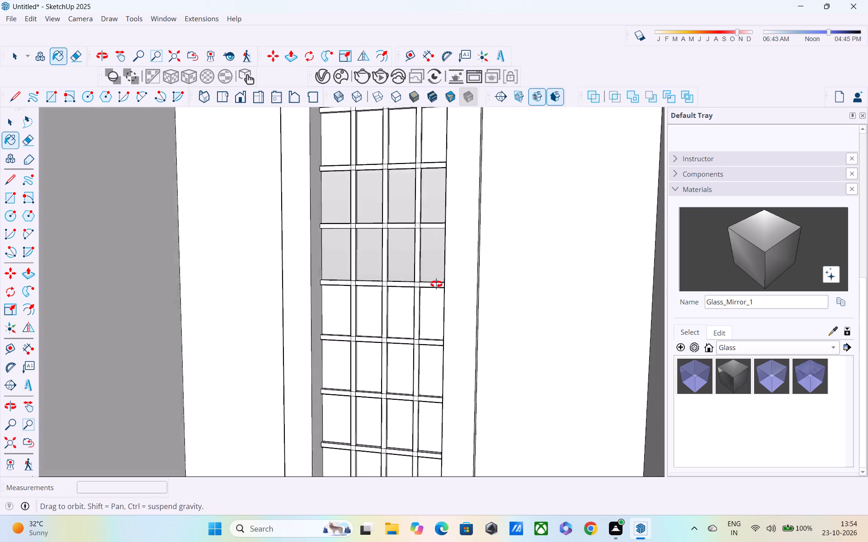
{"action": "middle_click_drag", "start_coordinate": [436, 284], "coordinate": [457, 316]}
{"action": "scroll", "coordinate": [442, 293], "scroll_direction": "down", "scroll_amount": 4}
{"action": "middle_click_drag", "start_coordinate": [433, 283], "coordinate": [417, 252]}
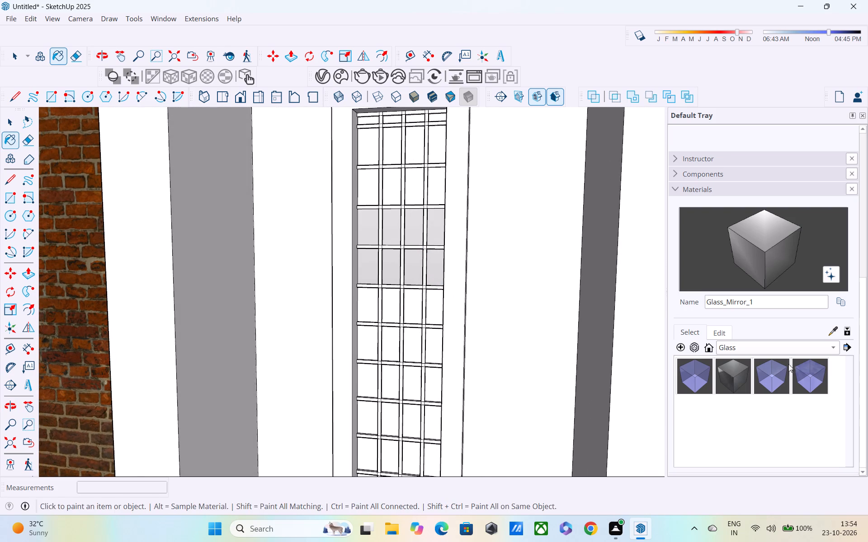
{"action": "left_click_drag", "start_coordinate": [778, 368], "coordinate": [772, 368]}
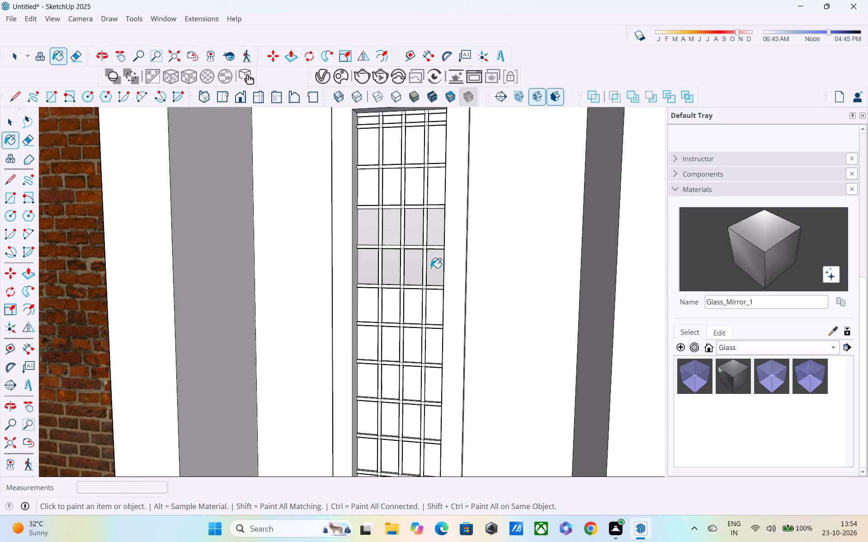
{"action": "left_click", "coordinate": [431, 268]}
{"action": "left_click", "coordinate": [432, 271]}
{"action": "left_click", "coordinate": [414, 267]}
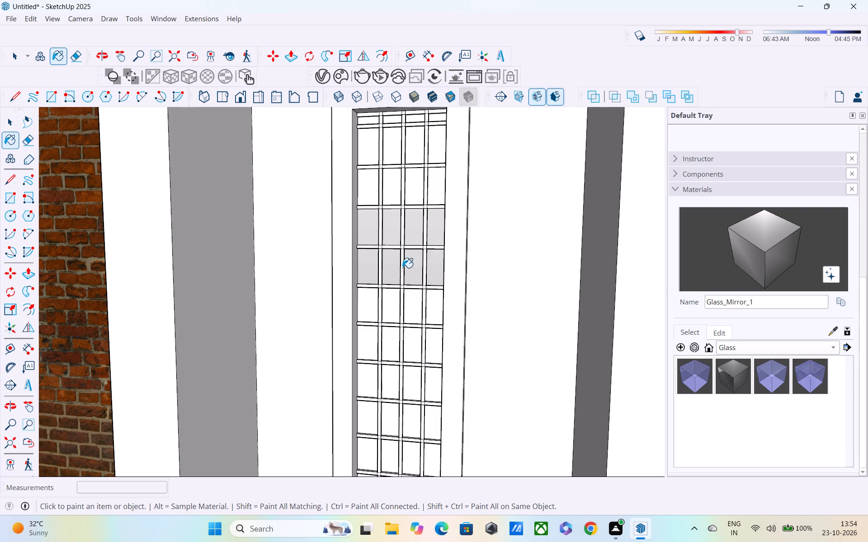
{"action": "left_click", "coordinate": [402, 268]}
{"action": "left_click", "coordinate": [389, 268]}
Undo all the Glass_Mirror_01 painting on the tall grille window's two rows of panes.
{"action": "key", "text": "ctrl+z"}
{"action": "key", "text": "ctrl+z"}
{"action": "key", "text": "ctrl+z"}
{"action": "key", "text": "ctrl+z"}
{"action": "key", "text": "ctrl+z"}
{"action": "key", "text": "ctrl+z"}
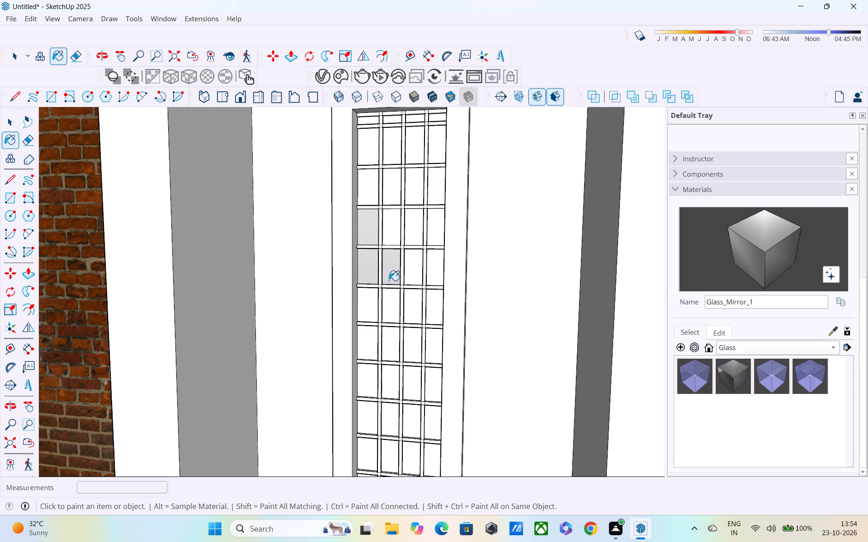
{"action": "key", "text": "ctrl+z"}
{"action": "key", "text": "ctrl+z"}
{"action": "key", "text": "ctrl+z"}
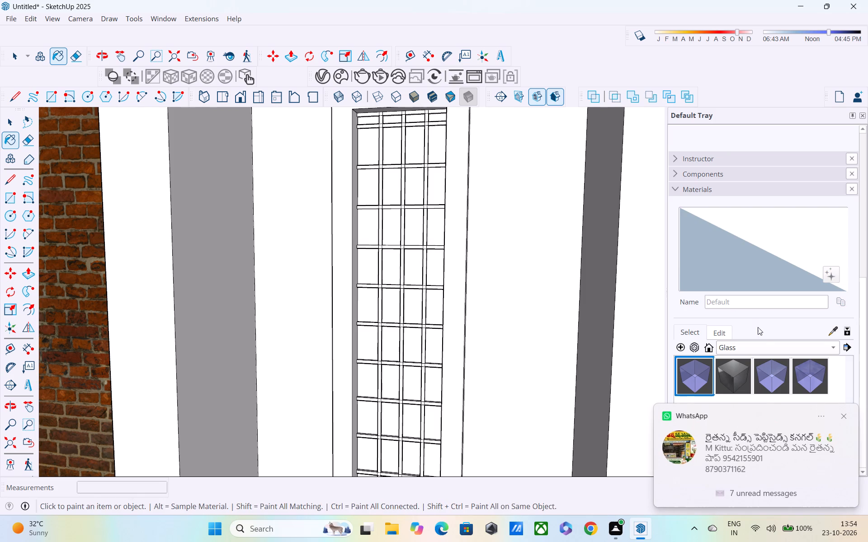
Paint the same eight panes in two adjacent rows of the tall grille window with the library's Glass_Sky Reflection_01.
{"action": "left_click", "coordinate": [806, 369]}
{"action": "left_click", "coordinate": [434, 276]}
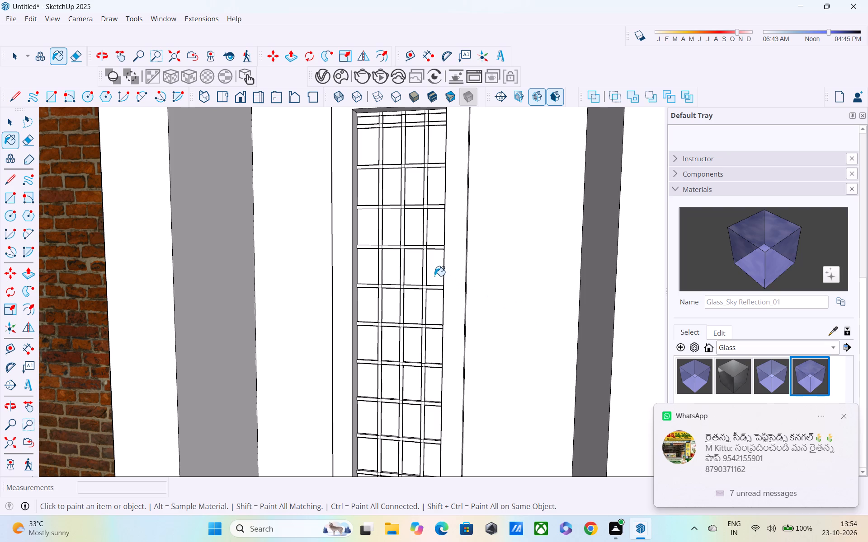
{"action": "left_click", "coordinate": [411, 267]}
{"action": "left_click", "coordinate": [390, 261]}
{"action": "left_click", "coordinate": [372, 262]}
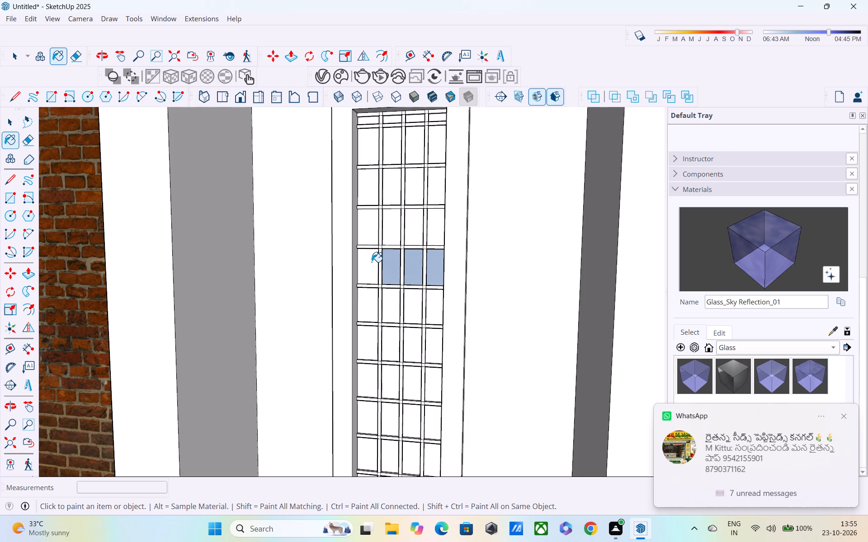
{"action": "left_click", "coordinate": [366, 234]}
{"action": "left_click", "coordinate": [385, 229]}
{"action": "left_click", "coordinate": [407, 229]}
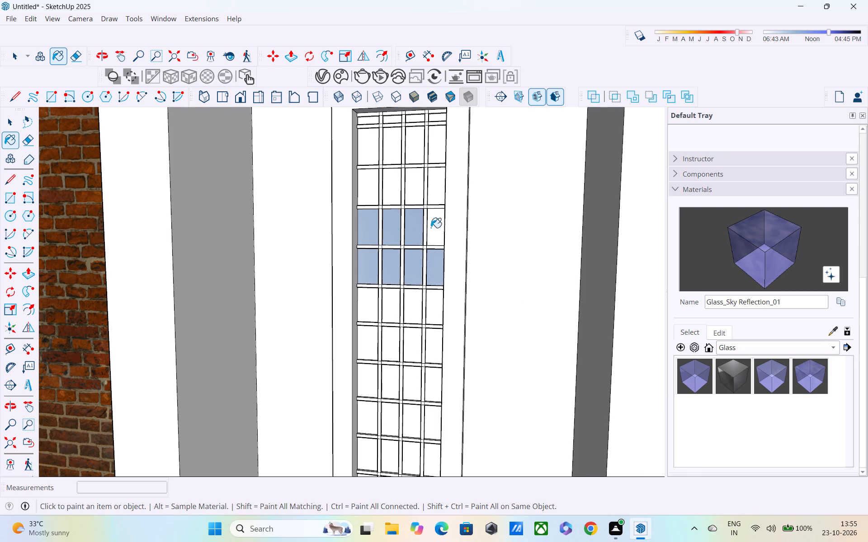
{"action": "left_click", "coordinate": [431, 228]}
Paint seven panes in the two full-height rows above the blue panes with Glass_Sky Reflection_01.
{"action": "left_click", "coordinate": [437, 184]}
{"action": "left_click", "coordinate": [418, 182]}
{"action": "left_click", "coordinate": [411, 157]}
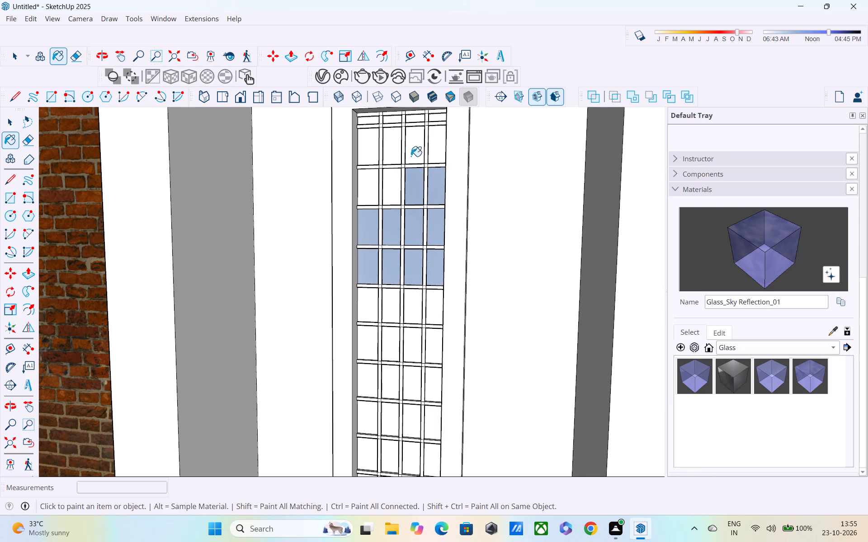
{"action": "left_click", "coordinate": [395, 146]}
{"action": "left_click", "coordinate": [368, 141]}
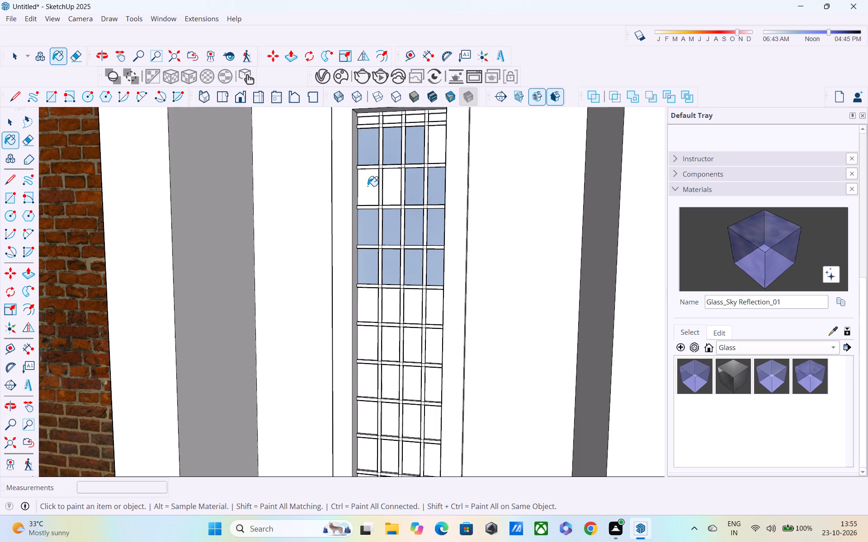
{"action": "left_click", "coordinate": [368, 186]}
{"action": "left_click", "coordinate": [389, 192]}
Paint all eight panes in the two rows directly below the blue panes with Glass_Sky Reflection_01.
{"action": "left_click", "coordinate": [366, 301]}
{"action": "left_click", "coordinate": [388, 310]}
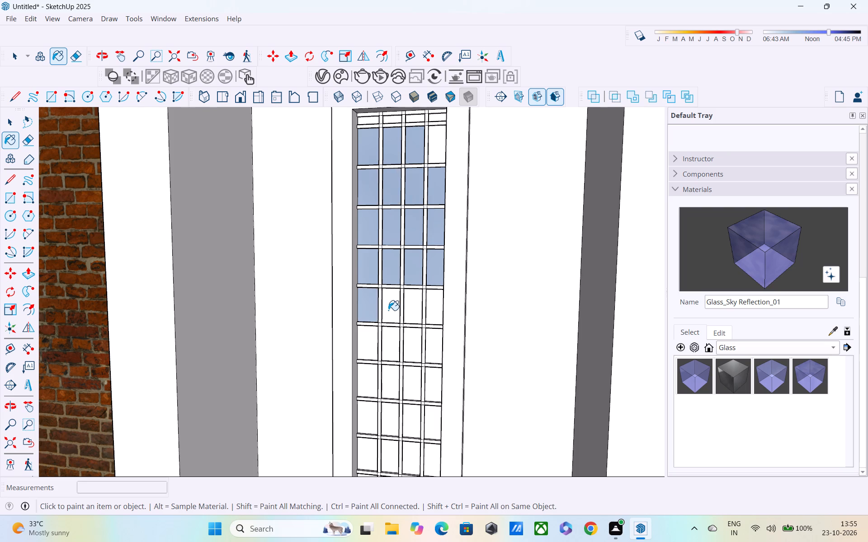
{"action": "left_click", "coordinate": [415, 308]}
{"action": "left_click", "coordinate": [430, 308]}
{"action": "left_click", "coordinate": [369, 340]}
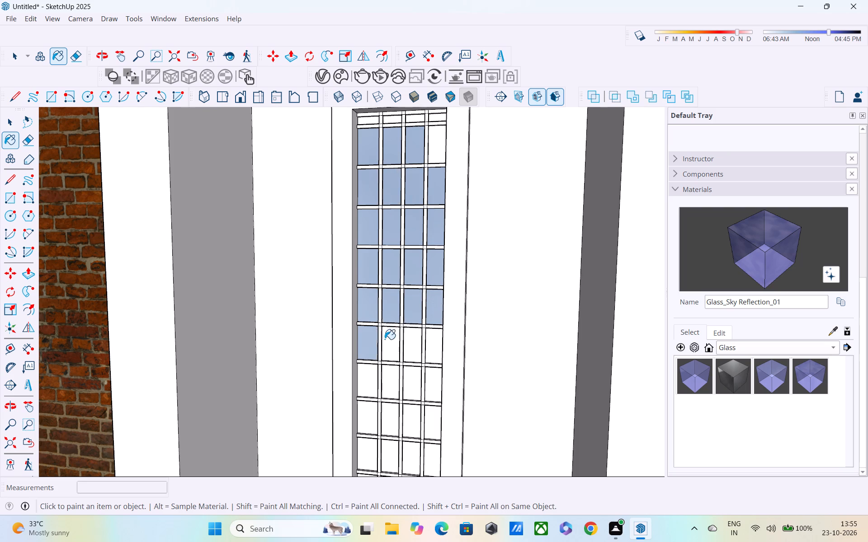
{"action": "left_click", "coordinate": [385, 339]}
{"action": "left_click", "coordinate": [412, 348]}
{"action": "left_click", "coordinate": [435, 343]}
Paint the eight panes in the following two rows down the tall grille window with Glass_Sky Reflection_01.
{"action": "scroll", "coordinate": [441, 348], "scroll_direction": "down", "scroll_amount": 1}
{"action": "middle_click_drag", "start_coordinate": [444, 351], "coordinate": [439, 296], "text": "shift"}
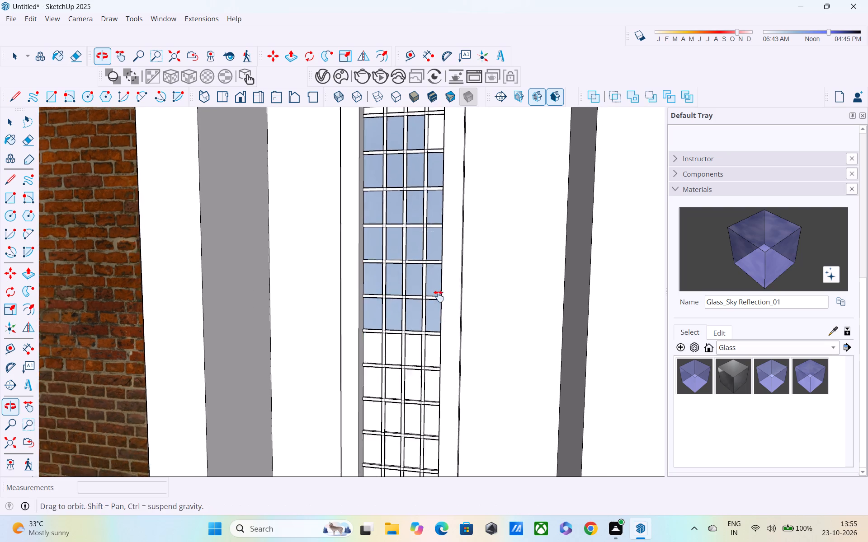
{"action": "middle_click_drag", "start_coordinate": [439, 296], "coordinate": [435, 229], "text": "shift"}
{"action": "left_click", "coordinate": [363, 263]}
{"action": "left_click", "coordinate": [378, 271]}
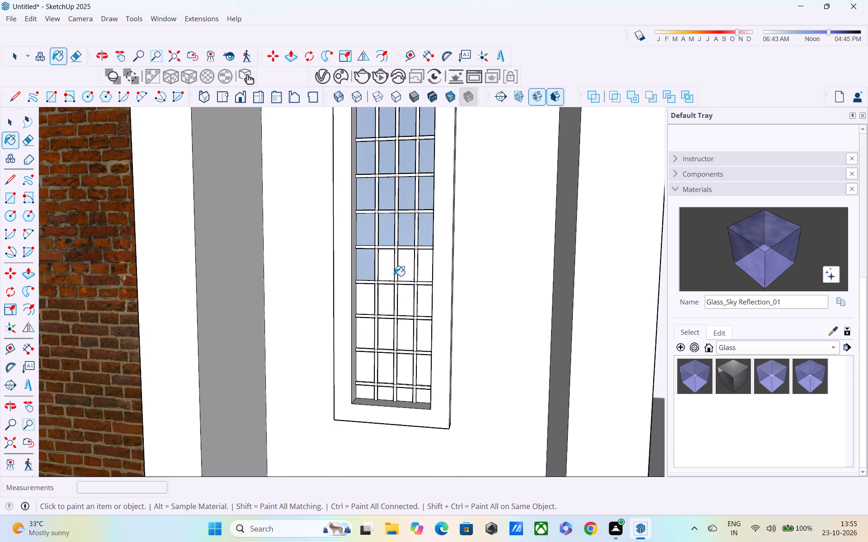
{"action": "left_click", "coordinate": [389, 267]}
{"action": "left_click", "coordinate": [406, 275]}
{"action": "left_click", "coordinate": [423, 273]}
{"action": "left_click", "coordinate": [365, 302]}
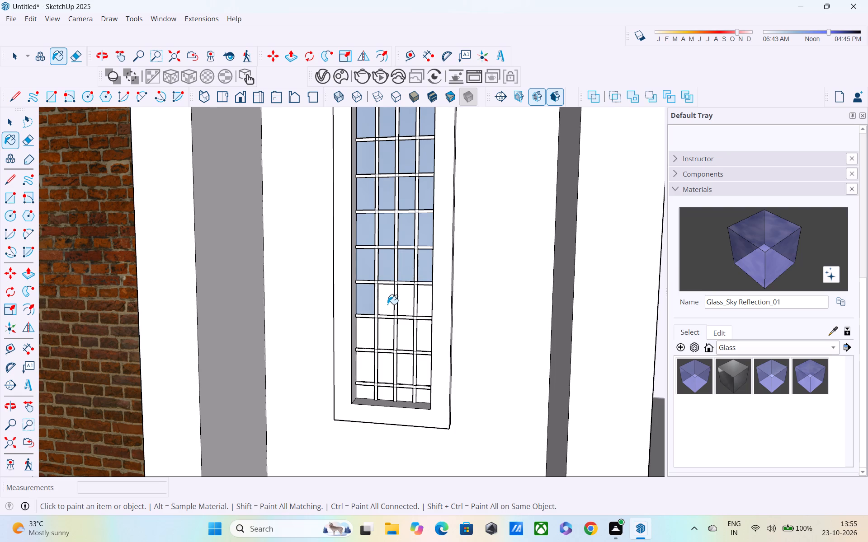
{"action": "left_click", "coordinate": [390, 304]}
{"action": "left_click", "coordinate": [403, 303]}
{"action": "left_click", "coordinate": [426, 304]}
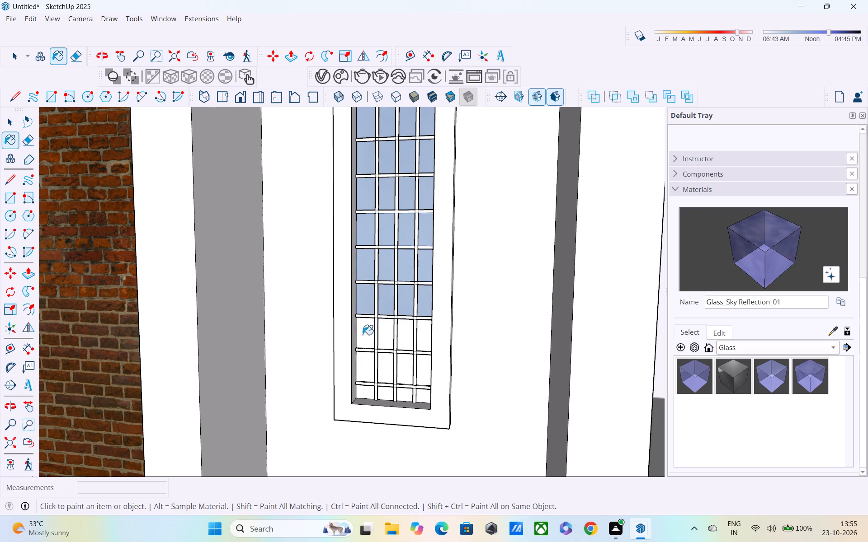
Paint the remaining lower panes, including the short bottom row, with Glass_Sky Reflection_01.
{"action": "left_click", "coordinate": [359, 332]}
{"action": "left_click", "coordinate": [384, 333]}
{"action": "left_click", "coordinate": [405, 332]}
{"action": "left_click", "coordinate": [425, 339]}
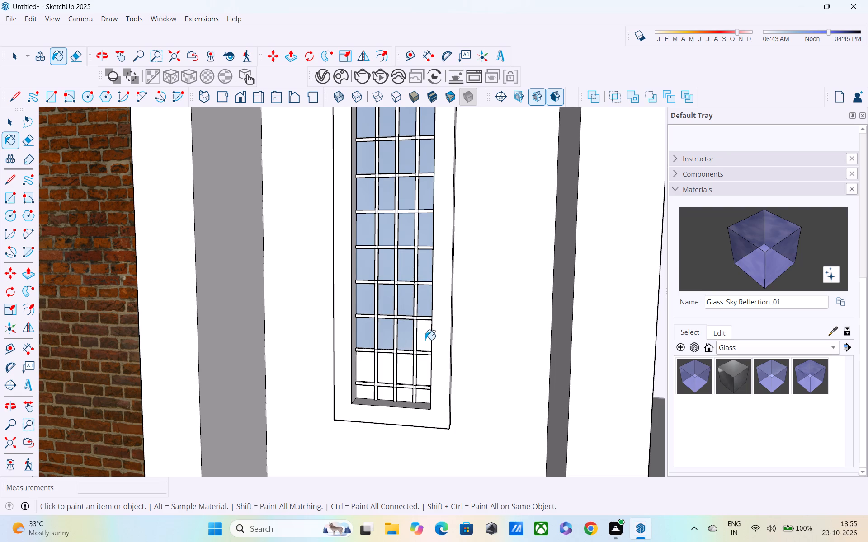
{"action": "left_click", "coordinate": [361, 368]}
{"action": "left_click", "coordinate": [392, 371]}
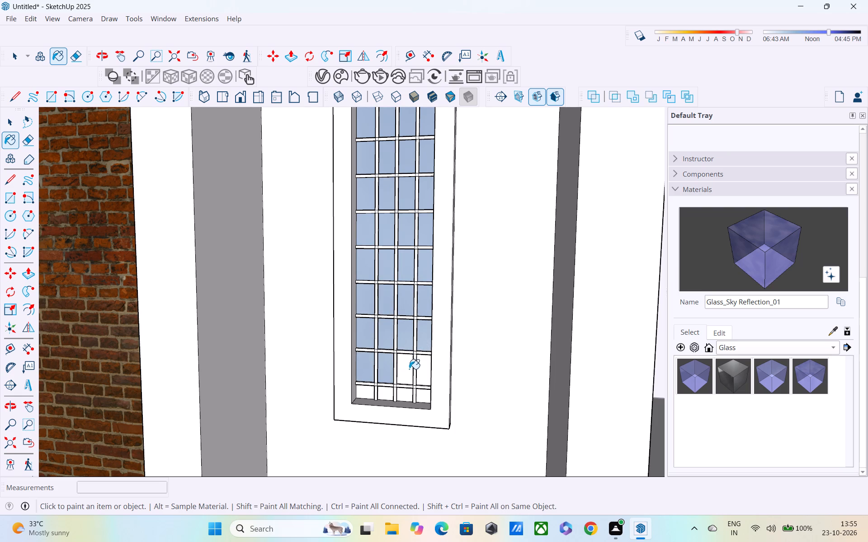
{"action": "left_click", "coordinate": [409, 369]}
{"action": "left_click", "coordinate": [422, 370]}
{"action": "left_click", "coordinate": [368, 393]}
{"action": "left_click", "coordinate": [382, 396]}
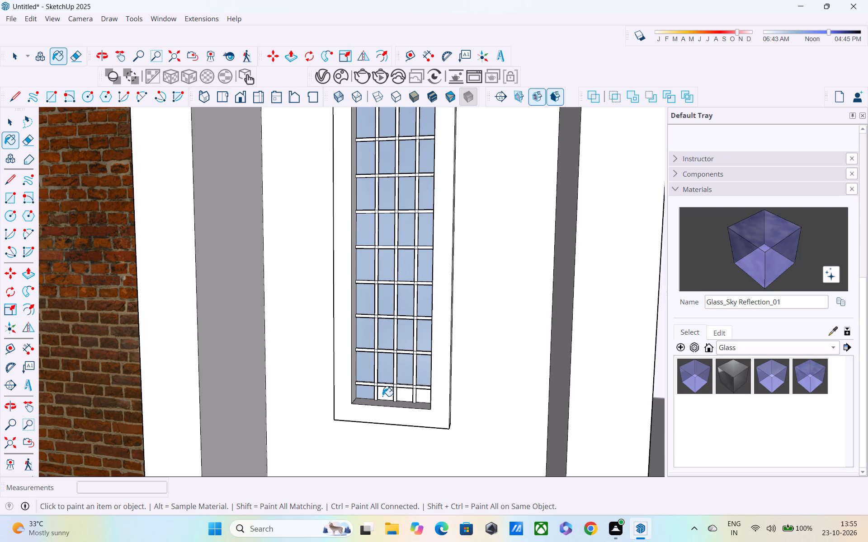
{"action": "left_click", "coordinate": [409, 396]}
{"action": "left_click", "coordinate": [421, 396]}
Paint the last unpainted upper pane and the four narrow panes at the window's top with Glass_Sky Reflection_01.
{"action": "middle_click_drag", "start_coordinate": [425, 387], "coordinate": [429, 406]}
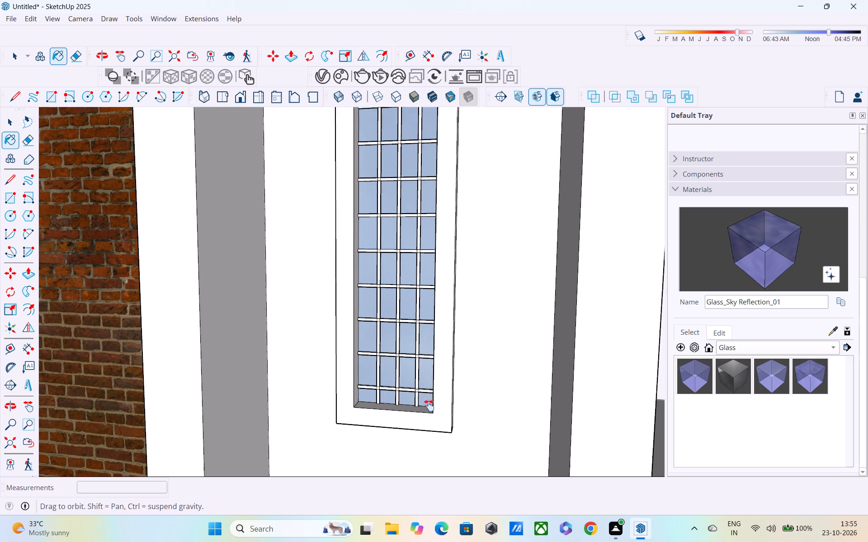
{"action": "middle_click_drag", "start_coordinate": [429, 406], "coordinate": [431, 540]}
{"action": "scroll", "coordinate": [426, 242], "scroll_direction": "up", "scroll_amount": 3}
{"action": "middle_click_drag", "start_coordinate": [425, 228], "coordinate": [429, 332], "text": "shift"}
{"action": "scroll", "coordinate": [436, 312], "scroll_direction": "up", "scroll_amount": 2}
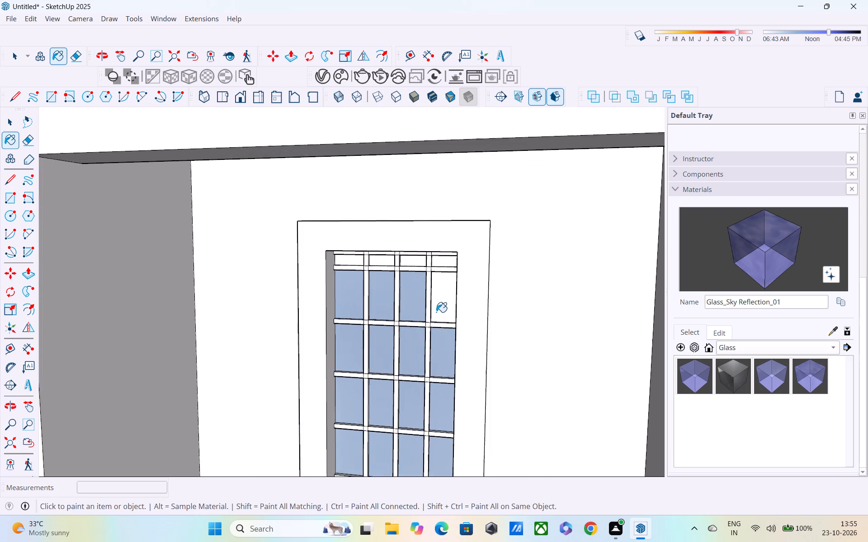
{"action": "scroll", "coordinate": [436, 312], "scroll_direction": "up", "scroll_amount": 1}
{"action": "left_click", "coordinate": [436, 295]}
{"action": "left_click", "coordinate": [442, 252]}
{"action": "left_click", "coordinate": [400, 251]}
{"action": "left_click", "coordinate": [375, 250]}
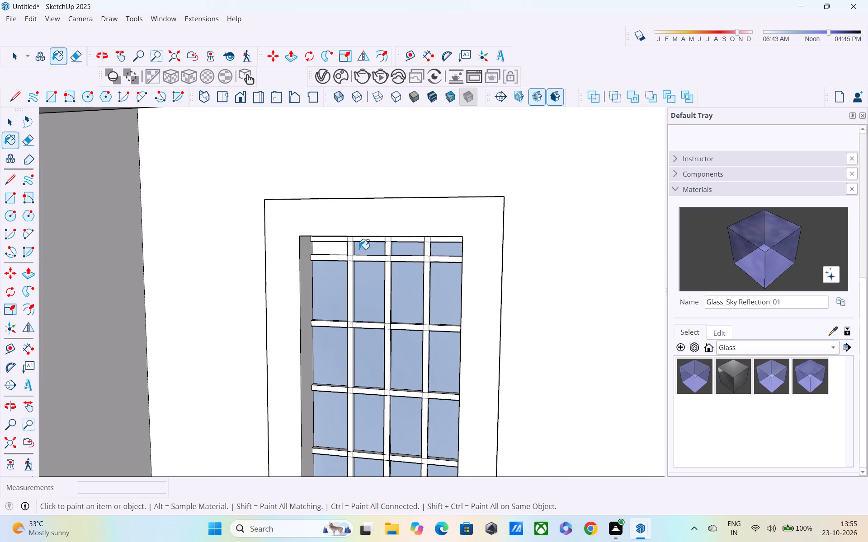
{"action": "left_click", "coordinate": [336, 247]}
Paint segments of the grille bars around one upper crossing with Metal_10_1K from the library's Metal collection.
{"action": "middle_click_drag", "start_coordinate": [380, 264], "coordinate": [384, 227], "text": "shift"}
{"action": "scroll", "coordinate": [404, 242], "scroll_direction": "down", "scroll_amount": 2}
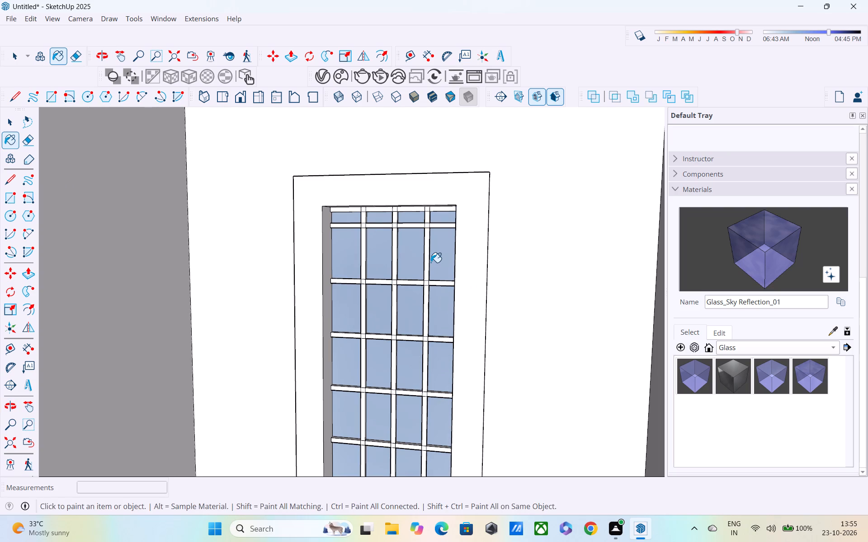
{"action": "left_click", "coordinate": [790, 347]}
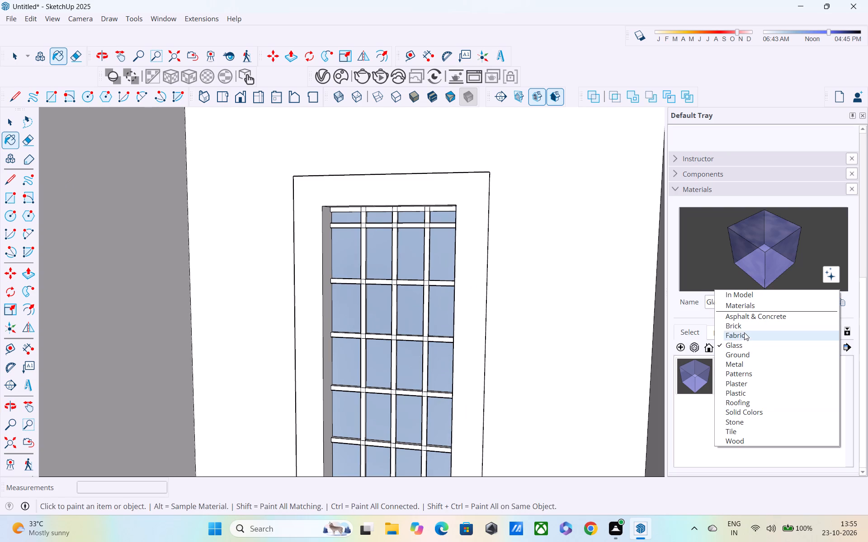
{"action": "left_click", "coordinate": [739, 364]}
{"action": "left_click", "coordinate": [736, 373]}
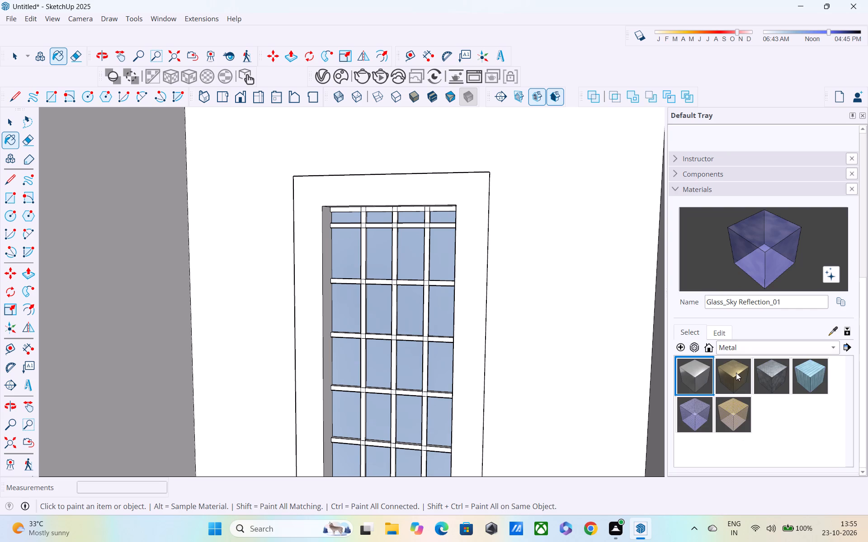
{"action": "left_click", "coordinate": [365, 258]}
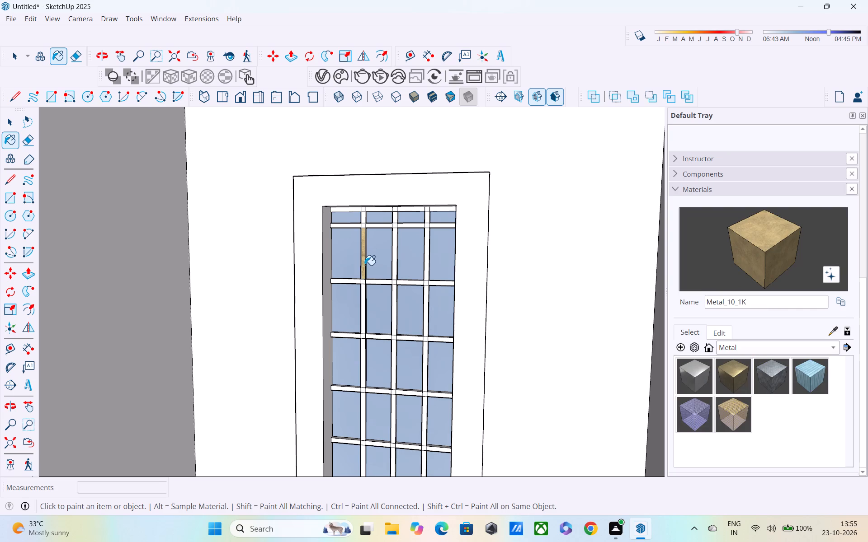
{"action": "left_click", "coordinate": [357, 281]}
{"action": "left_click", "coordinate": [365, 285]}
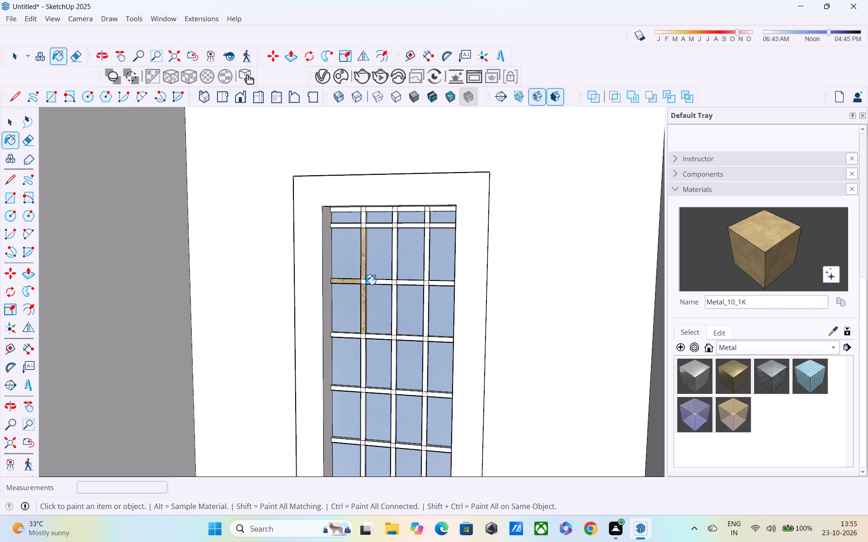
{"action": "left_click", "coordinate": [365, 284]}
{"action": "left_click", "coordinate": [385, 285]}
Paint the upper segments of the middle vertical grille bar up to the window head with Metal_10_1K.
{"action": "scroll", "coordinate": [307, 191], "scroll_direction": "up", "scroll_amount": 1}
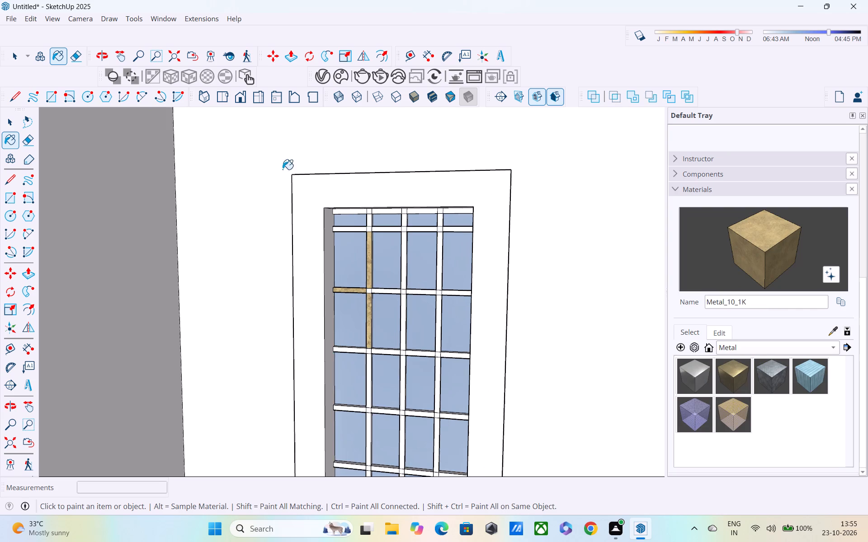
{"action": "scroll", "coordinate": [419, 266], "scroll_direction": "up", "scroll_amount": 4}
{"action": "left_click", "coordinate": [401, 247]}
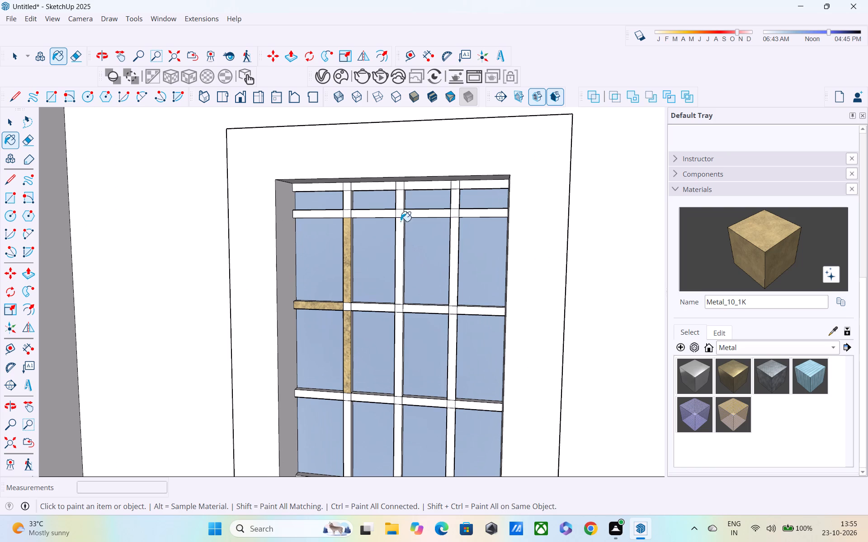
{"action": "left_click", "coordinate": [401, 214]}
{"action": "left_click_drag", "start_coordinate": [400, 197], "coordinate": [400, 192]}
{"action": "left_click", "coordinate": [400, 187]}
{"action": "left_click", "coordinate": [398, 186]}
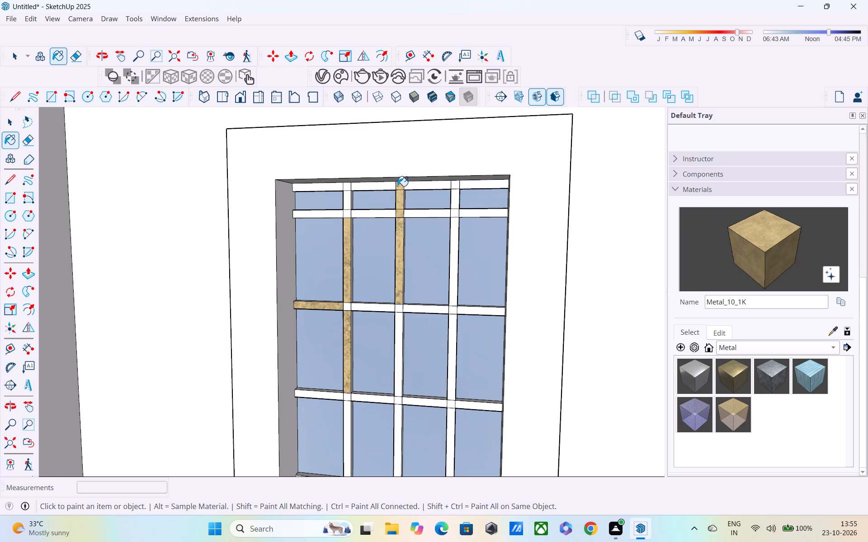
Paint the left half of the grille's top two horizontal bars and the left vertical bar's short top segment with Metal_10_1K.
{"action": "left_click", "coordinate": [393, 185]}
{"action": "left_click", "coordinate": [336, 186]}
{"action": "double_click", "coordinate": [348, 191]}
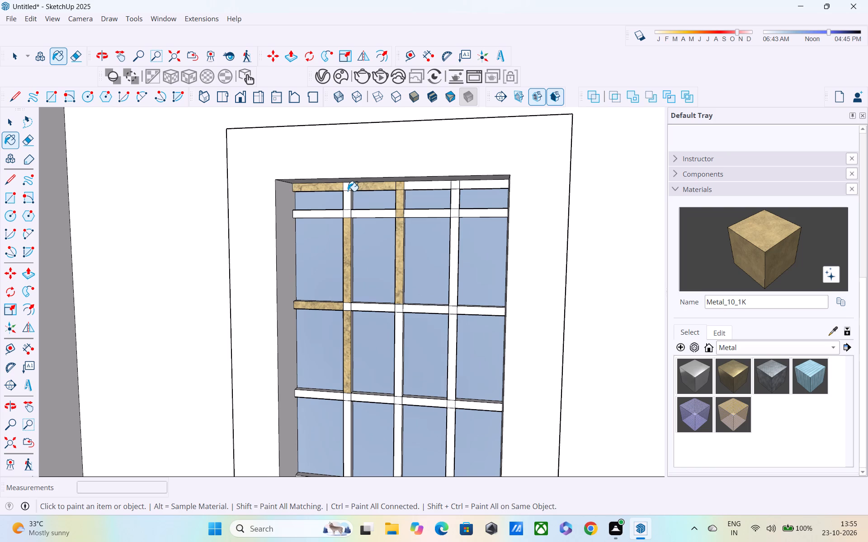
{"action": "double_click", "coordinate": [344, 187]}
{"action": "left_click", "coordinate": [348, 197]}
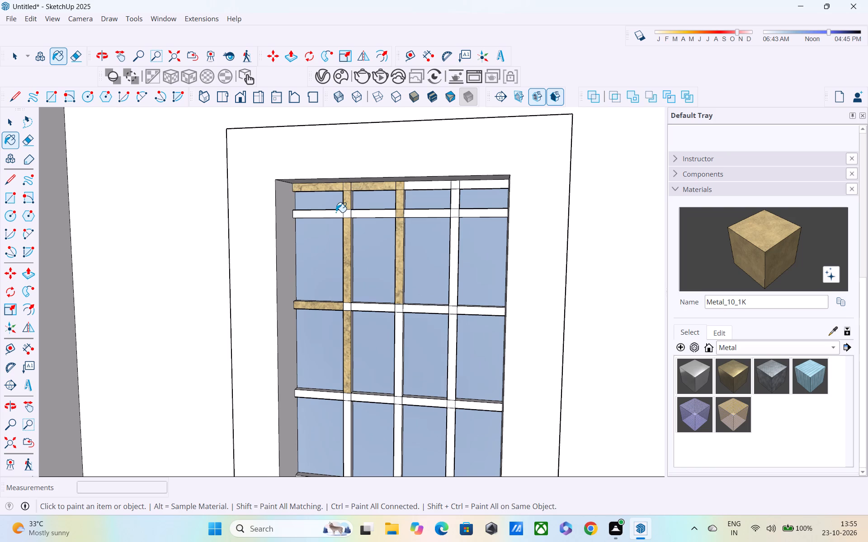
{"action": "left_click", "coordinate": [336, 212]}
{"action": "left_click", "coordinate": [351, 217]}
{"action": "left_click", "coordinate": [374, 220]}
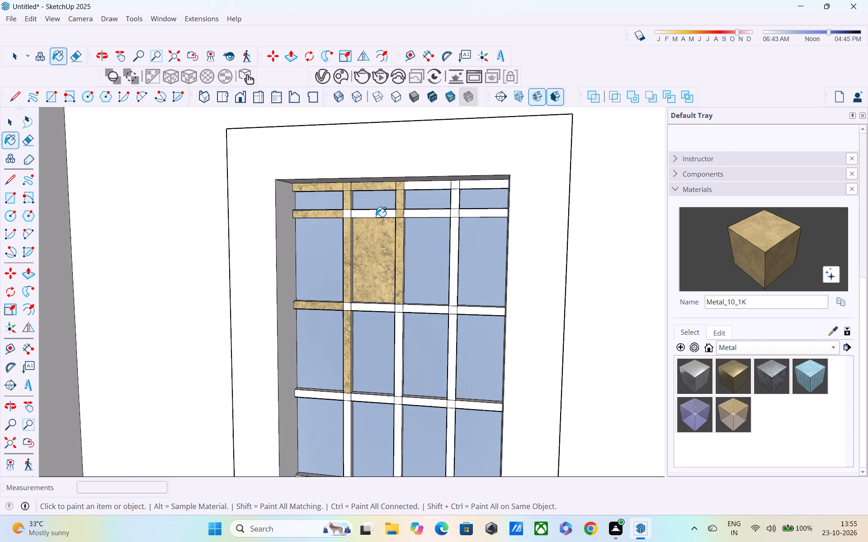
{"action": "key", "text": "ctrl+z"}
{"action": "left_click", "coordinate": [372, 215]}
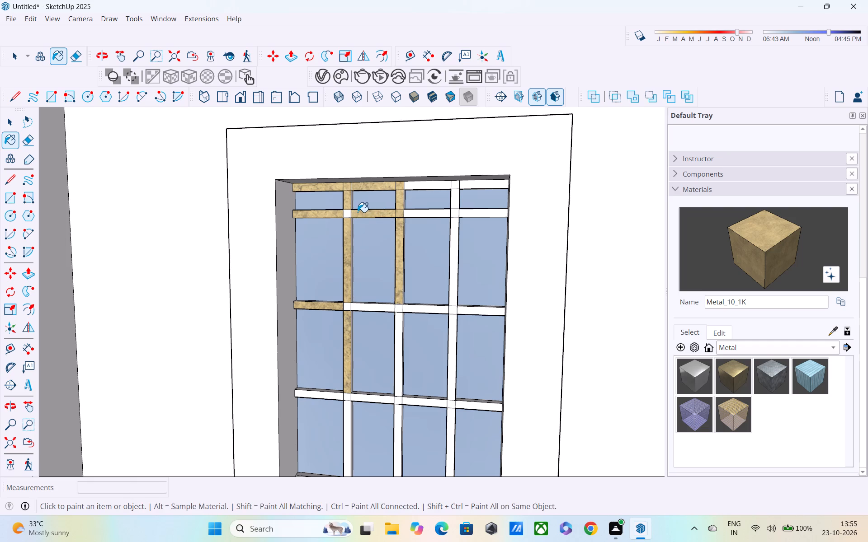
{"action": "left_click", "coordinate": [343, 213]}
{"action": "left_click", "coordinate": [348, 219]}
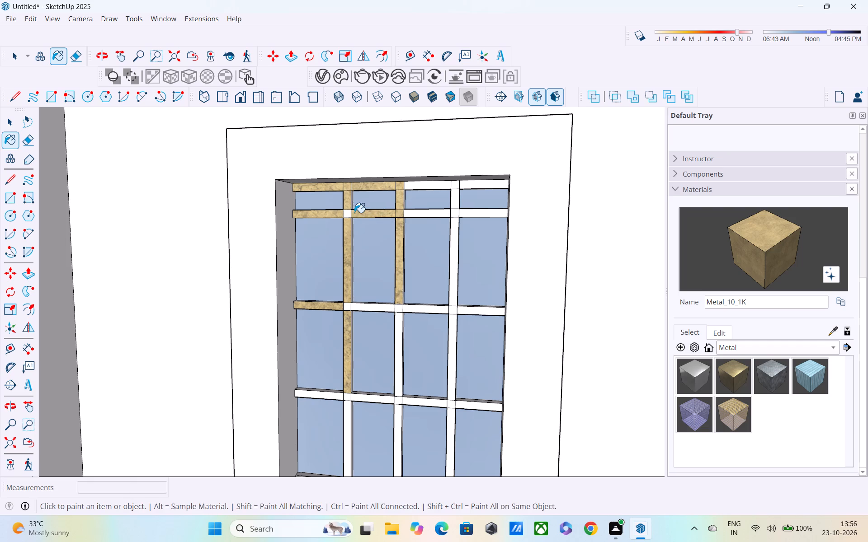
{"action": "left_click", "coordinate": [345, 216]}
Switch to Metal_06_1K and repaint the left vertical bar's upper segments, the second bar's left half and the third bar's first segment.
{"action": "scroll", "coordinate": [349, 217], "scroll_direction": "down", "scroll_amount": 3}
{"action": "scroll", "coordinate": [427, 266], "scroll_direction": "down", "scroll_amount": 15}
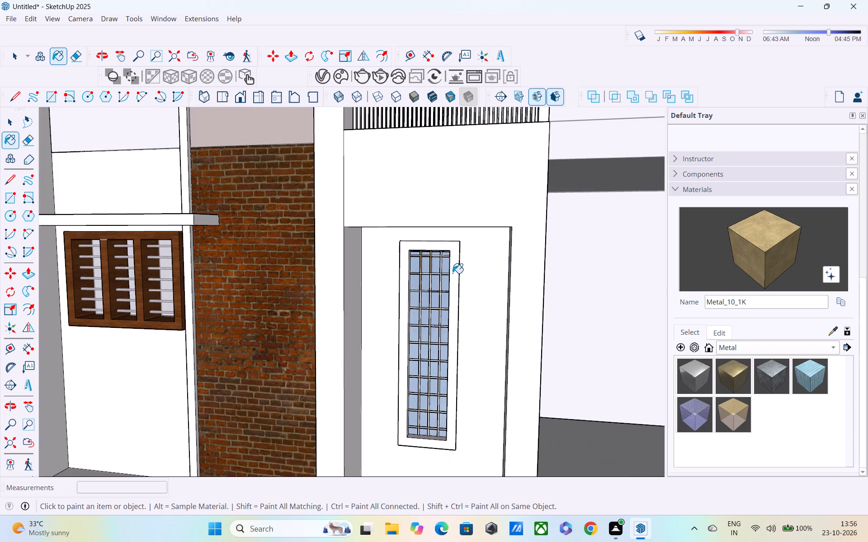
{"action": "scroll", "coordinate": [453, 273], "scroll_direction": "down", "scroll_amount": 1}
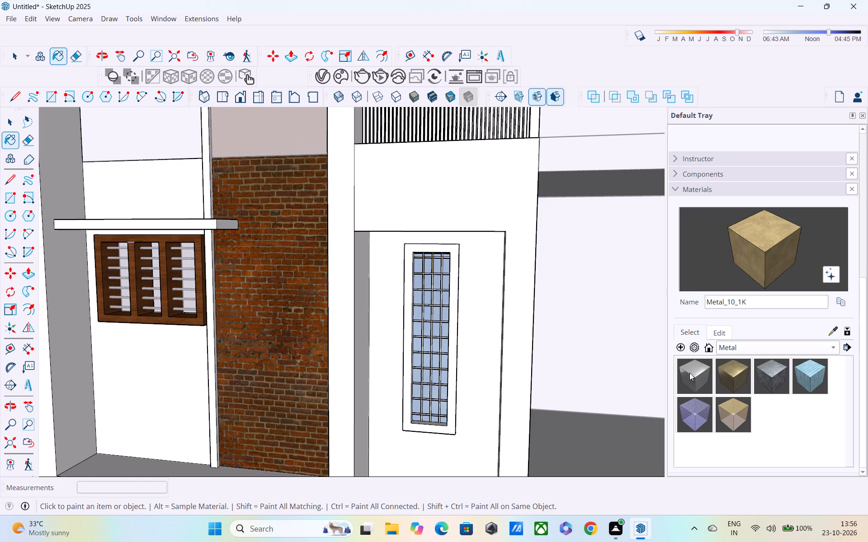
{"action": "left_click", "coordinate": [689, 373]}
{"action": "scroll", "coordinate": [486, 290], "scroll_direction": "up", "scroll_amount": 10}
{"action": "scroll", "coordinate": [408, 270], "scroll_direction": "up", "scroll_amount": 2}
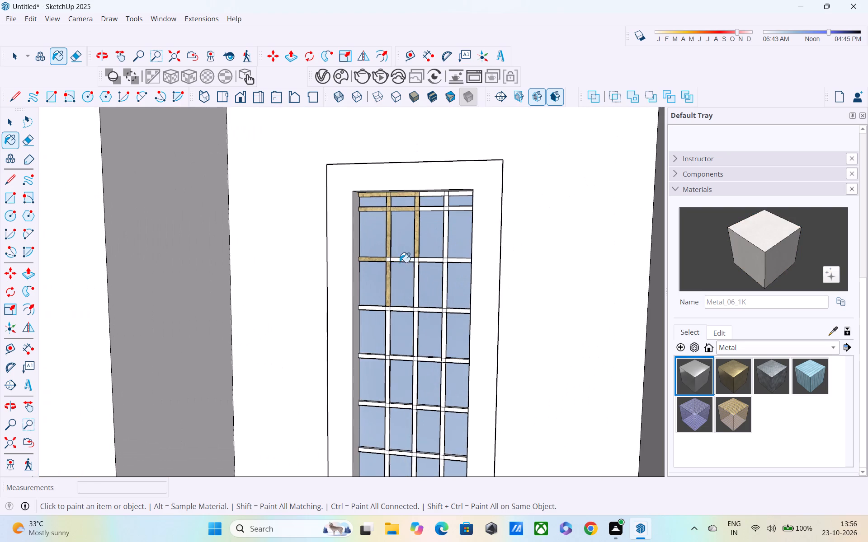
{"action": "left_click", "coordinate": [382, 257]}
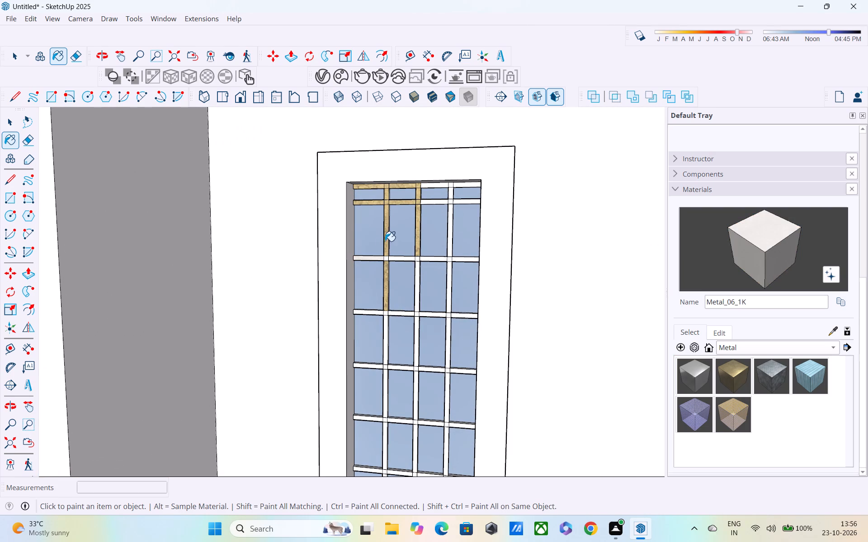
{"action": "left_click", "coordinate": [387, 237]}
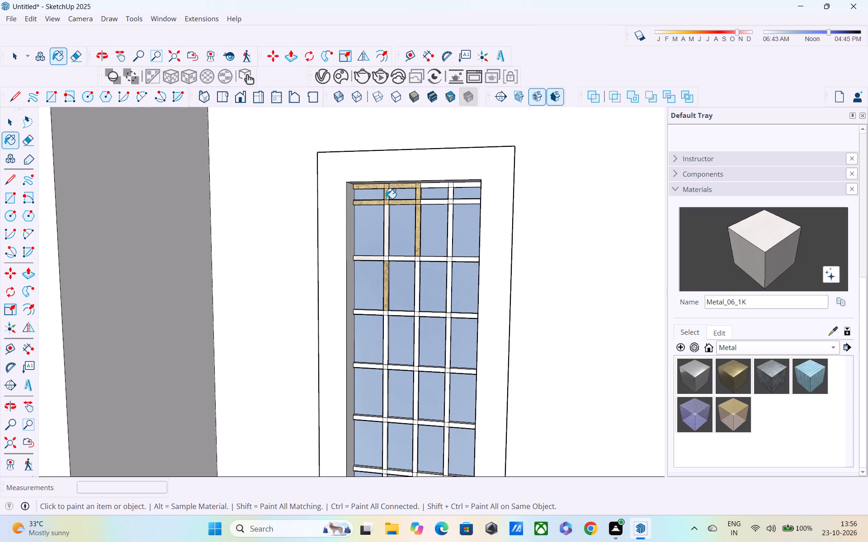
{"action": "left_click", "coordinate": [386, 198]}
{"action": "left_click", "coordinate": [378, 203]}
{"action": "left_click", "coordinate": [397, 203]}
{"action": "left_click", "coordinate": [383, 201]}
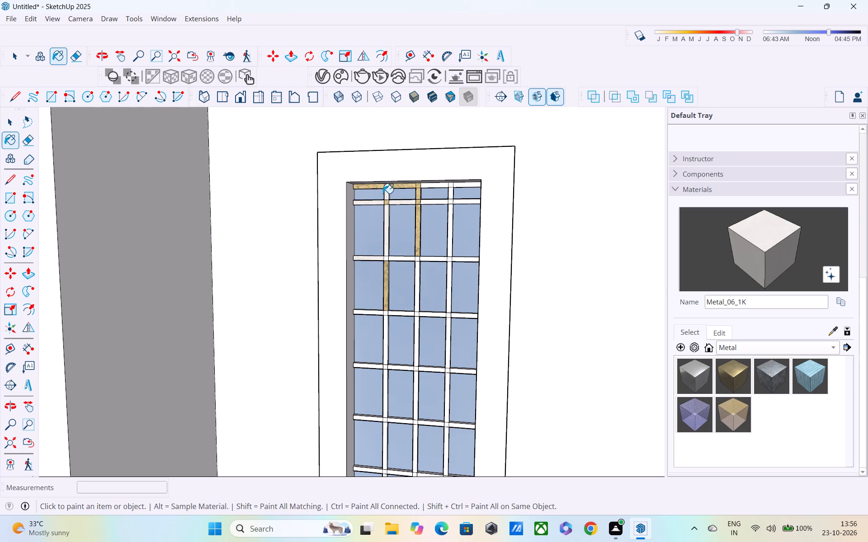
Repaint the top bar's left half, its left crossings and the middle vertical bar's upper segments with Metal_06_1K.
{"action": "scroll", "coordinate": [383, 193], "scroll_direction": "up", "scroll_amount": 10}
{"action": "left_click", "coordinate": [389, 208]}
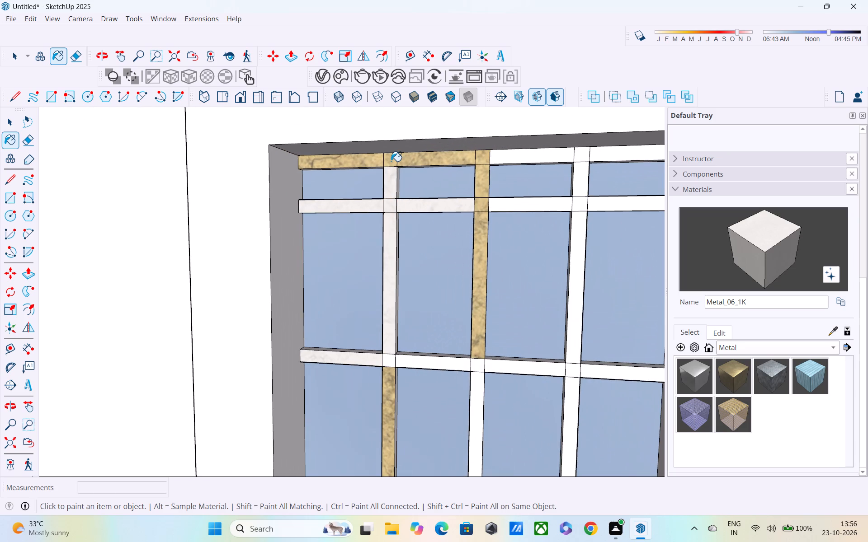
{"action": "left_click", "coordinate": [391, 161]}
{"action": "left_click", "coordinate": [362, 155]}
{"action": "left_click", "coordinate": [437, 161]}
{"action": "left_click", "coordinate": [482, 175]}
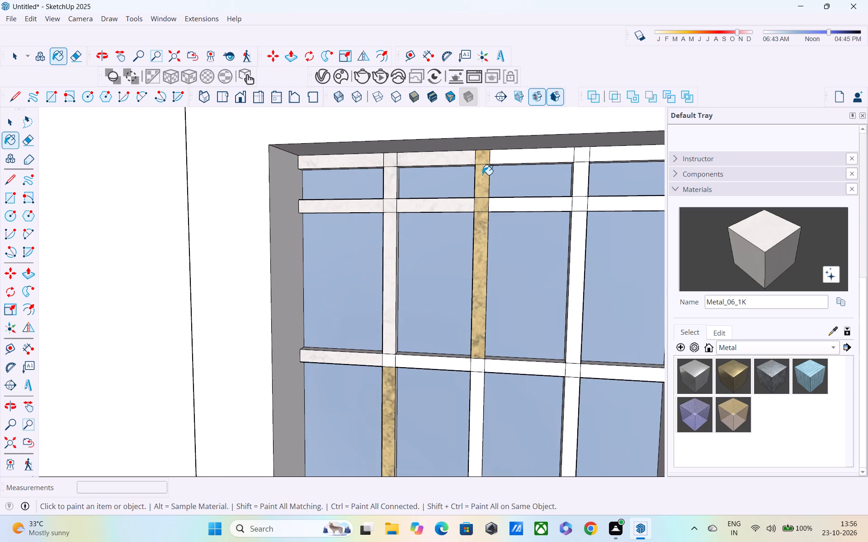
{"action": "left_click", "coordinate": [478, 222]}
{"action": "left_click", "coordinate": [479, 210]}
{"action": "scroll", "coordinate": [478, 224], "scroll_direction": "down", "scroll_amount": 2}
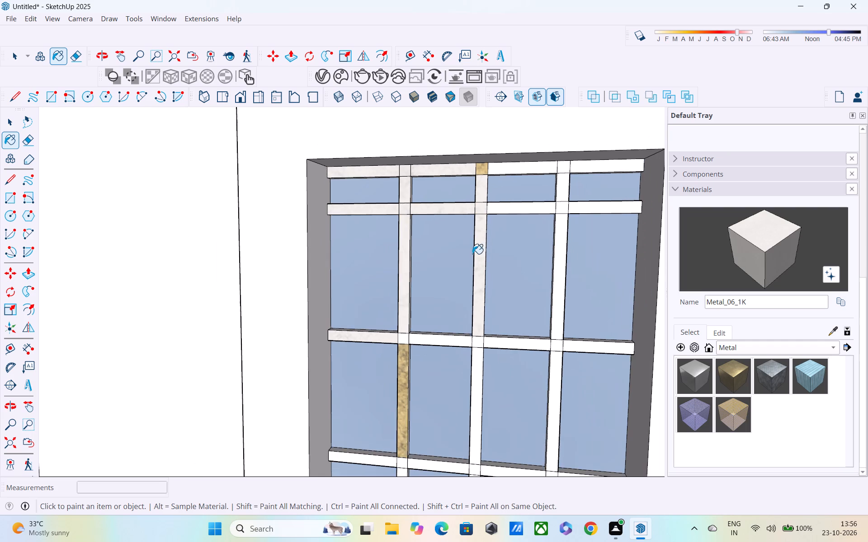
Paint the left vertical bar below the third horizontal bar, that bar's inner segments and the right vertical bar above it with Metal_06_1K.
{"action": "middle_click_drag", "start_coordinate": [472, 252], "coordinate": [480, 177]}
{"action": "scroll", "coordinate": [415, 276], "scroll_direction": "up", "scroll_amount": 2}
{"action": "left_click", "coordinate": [404, 292]}
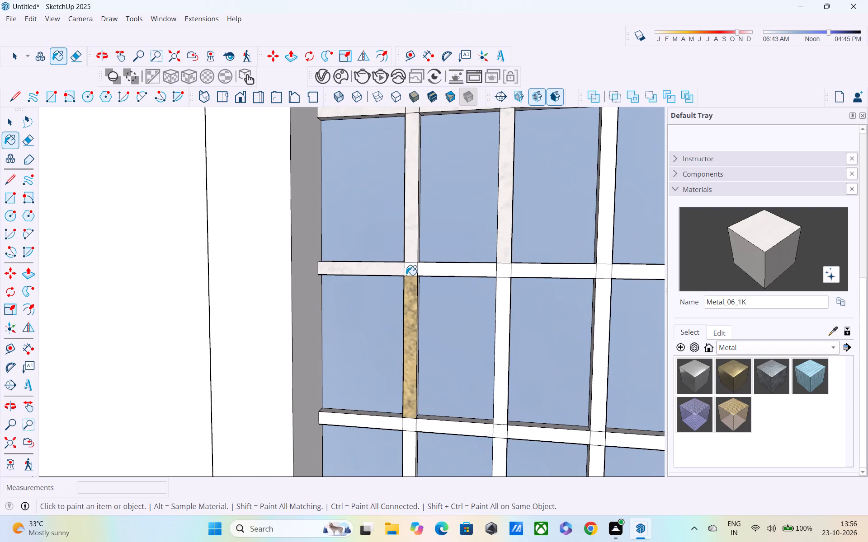
{"action": "left_click", "coordinate": [406, 274]}
{"action": "left_click", "coordinate": [410, 291]}
{"action": "left_click", "coordinate": [431, 270]}
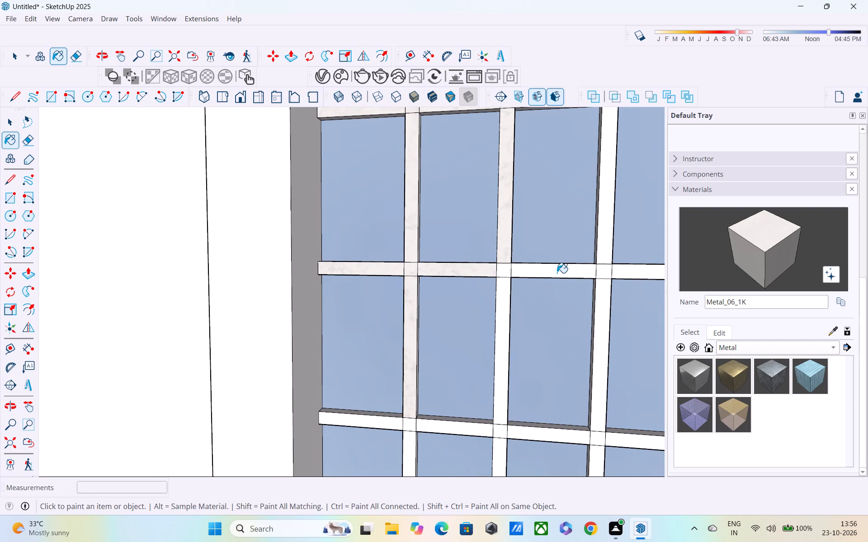
{"action": "left_click", "coordinate": [569, 273]}
{"action": "left_click", "coordinate": [604, 228]}
Paint the top horizontal bar's right half and its middle crossing with Metal_06_1K.
{"action": "scroll", "coordinate": [604, 228], "scroll_direction": "down", "scroll_amount": 1}
{"action": "middle_click_drag", "start_coordinate": [596, 238], "coordinate": [573, 266], "text": "shift"}
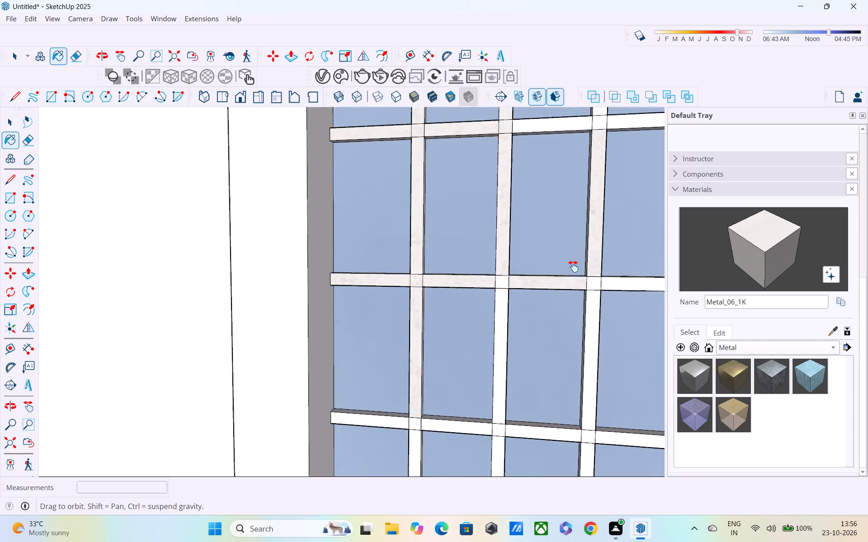
{"action": "middle_click_drag", "start_coordinate": [573, 266], "coordinate": [445, 384], "text": "shift"}
{"action": "left_click", "coordinate": [513, 211]}
{"action": "left_click", "coordinate": [424, 213]}
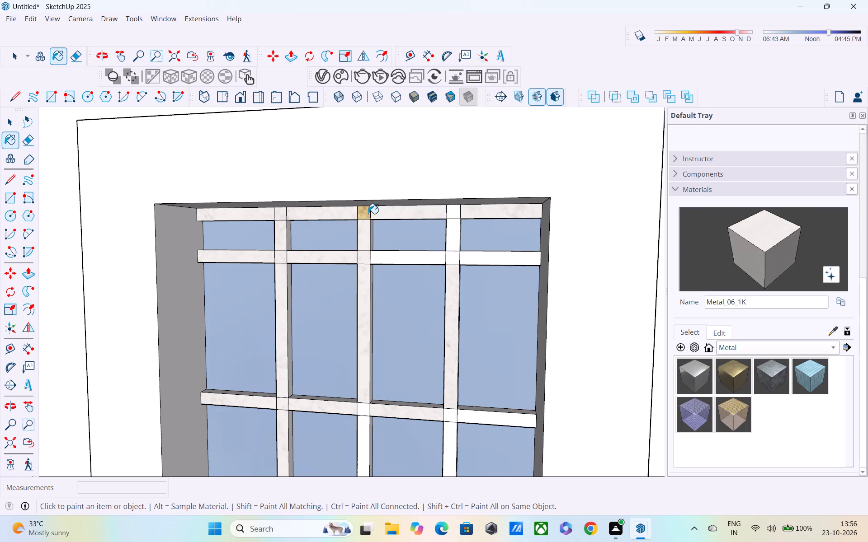
{"action": "left_click", "coordinate": [360, 214]}
Paint the second horizontal bar's right half and the right vertical bar's short top segment and crossings with Metal_06_1K.
{"action": "left_click", "coordinate": [413, 260]}
{"action": "left_click", "coordinate": [482, 266]}
{"action": "left_click", "coordinate": [443, 228]}
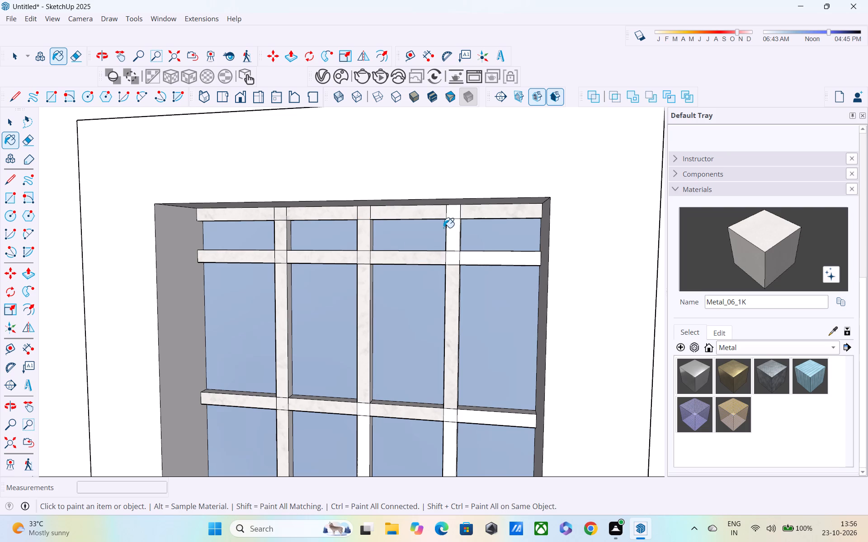
{"action": "left_click", "coordinate": [453, 262]}
{"action": "left_click", "coordinate": [435, 234]}
{"action": "left_click", "coordinate": [451, 236]}
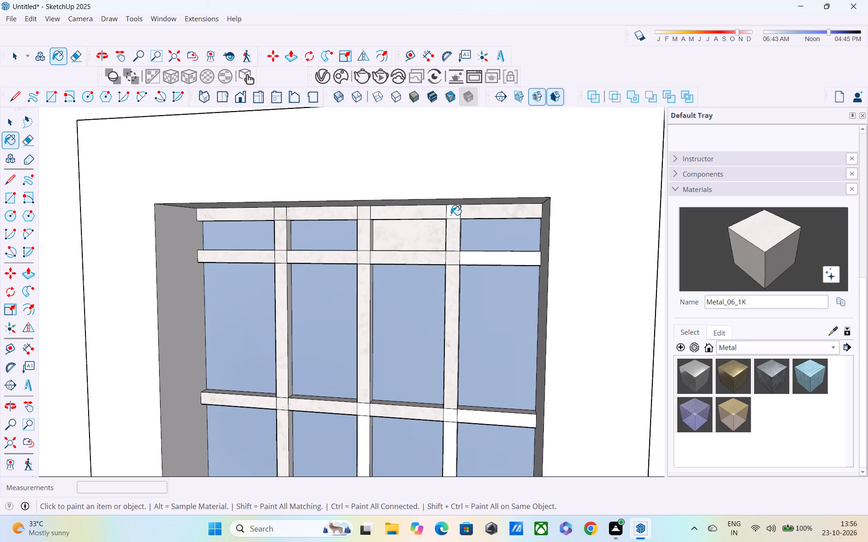
{"action": "left_click", "coordinate": [451, 215]}
{"action": "left_click", "coordinate": [435, 233]}
{"action": "left_click", "coordinate": [435, 239]}
{"action": "left_click", "coordinate": [481, 262]}
Paint the third horizontal bar's last segment and the right vertical bar's segment below it with Metal_06_1K.
{"action": "middle_click_drag", "start_coordinate": [481, 401], "coordinate": [502, 211], "text": "shift"}
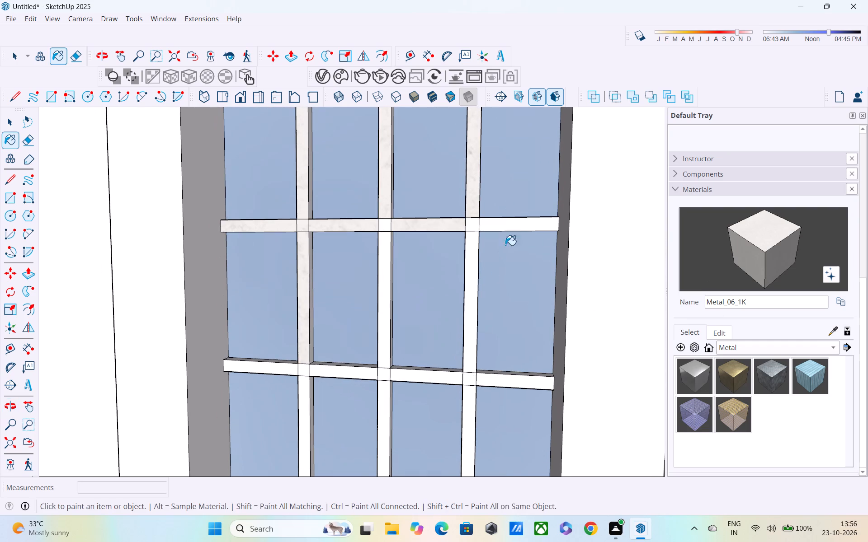
{"action": "left_click", "coordinate": [515, 226]}
{"action": "left_click", "coordinate": [470, 284]}
Paint all segments and the three crossings of the fourth horizontal grille bar with Metal_06_1K.
{"action": "left_click", "coordinate": [486, 380]}
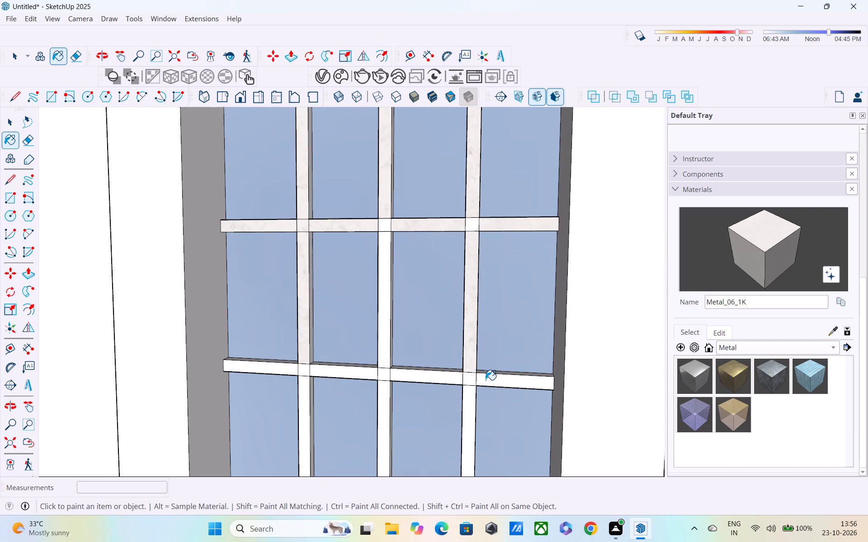
{"action": "left_click", "coordinate": [408, 380]}
{"action": "left_click", "coordinate": [360, 378]}
{"action": "left_click", "coordinate": [266, 367]}
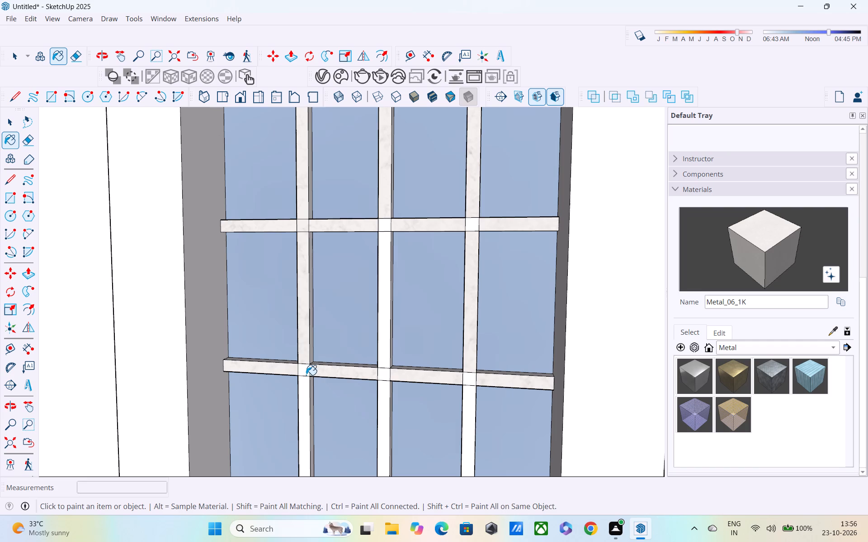
{"action": "left_click", "coordinate": [305, 372]}
{"action": "middle_click_drag", "start_coordinate": [311, 380], "coordinate": [338, 303], "text": "shift"}
{"action": "scroll", "coordinate": [419, 299], "scroll_direction": "up", "scroll_amount": 3}
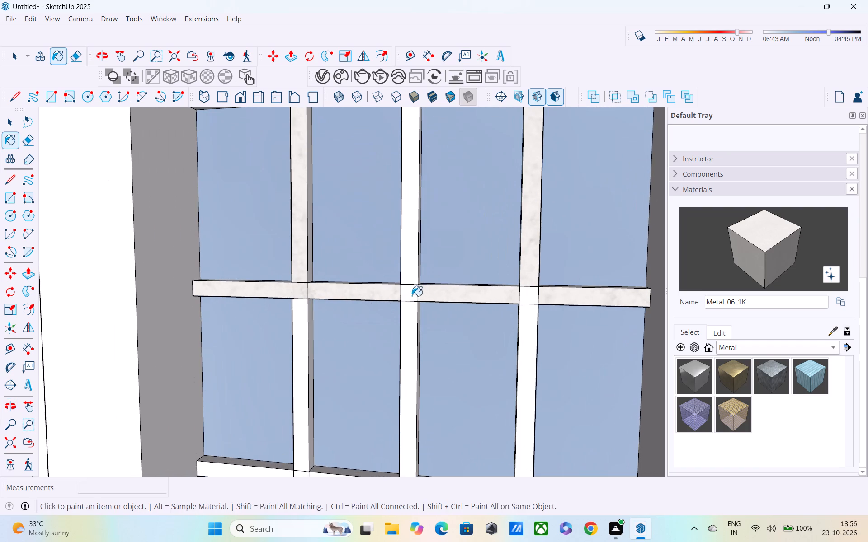
{"action": "left_click", "coordinate": [411, 296]}
{"action": "left_click", "coordinate": [526, 297]}
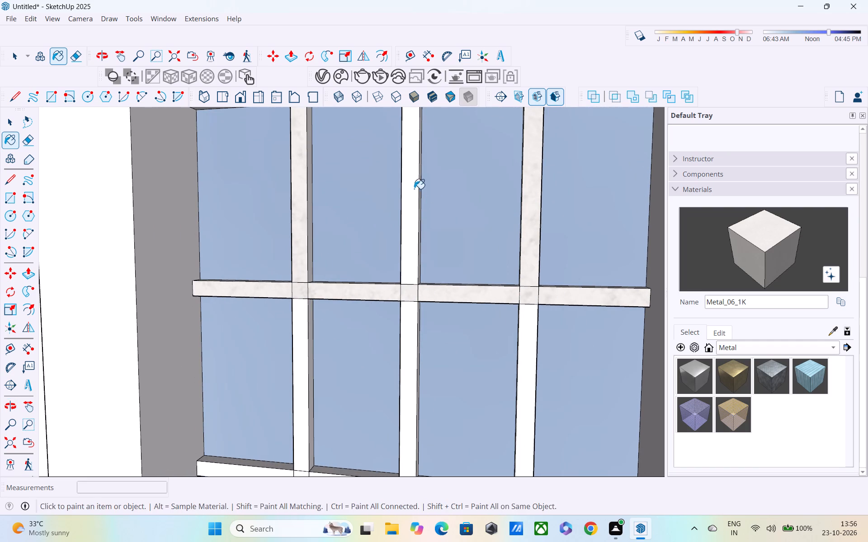
Paint the middle vertical segment above the fourth horizontal bar and all three vertical segments below it with Metal_06_1K.
{"action": "left_click", "coordinate": [411, 185]}
{"action": "middle_click_drag", "start_coordinate": [457, 238], "coordinate": [475, 100], "text": "shift"}
{"action": "left_click", "coordinate": [312, 220]}
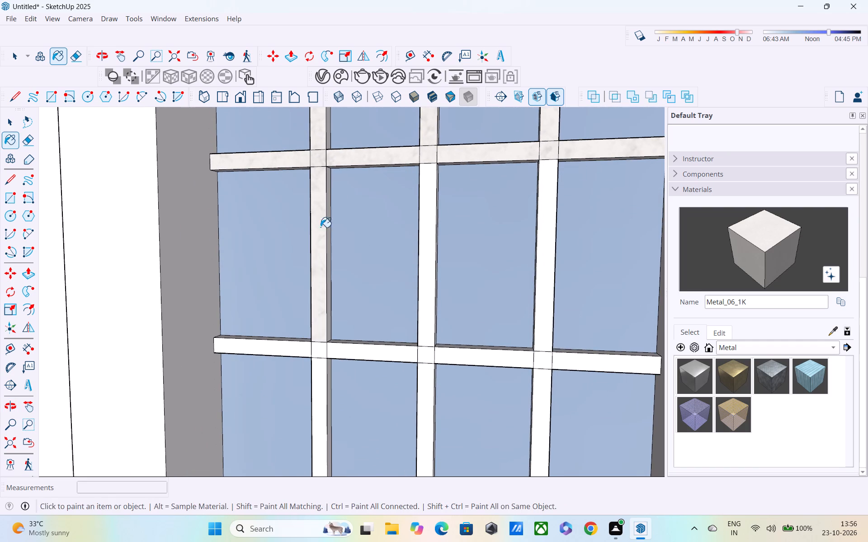
{"action": "left_click", "coordinate": [426, 247]}
{"action": "left_click", "coordinate": [544, 263]}
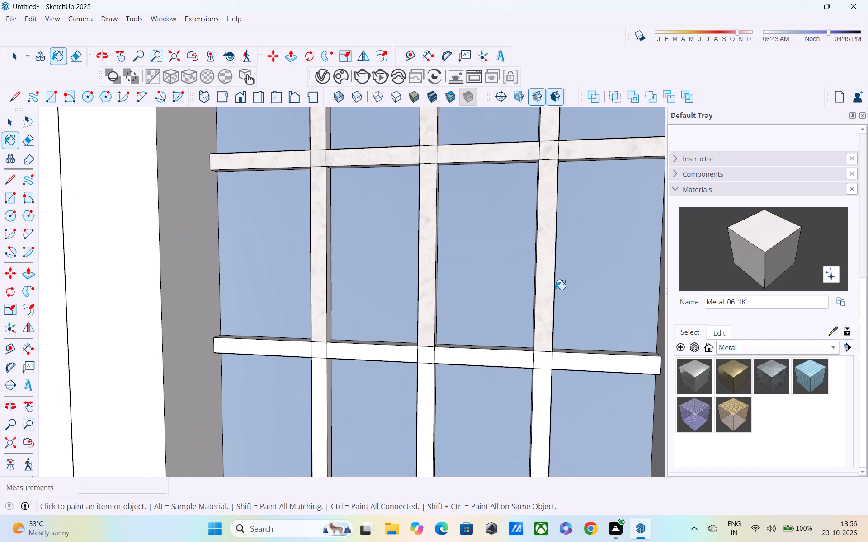
Paint the full fifth horizontal grille bar, including its crossings, with Metal_06_1K.
{"action": "middle_click_drag", "start_coordinate": [555, 290], "coordinate": [411, 172], "text": "shift"}
{"action": "left_click", "coordinate": [447, 249]}
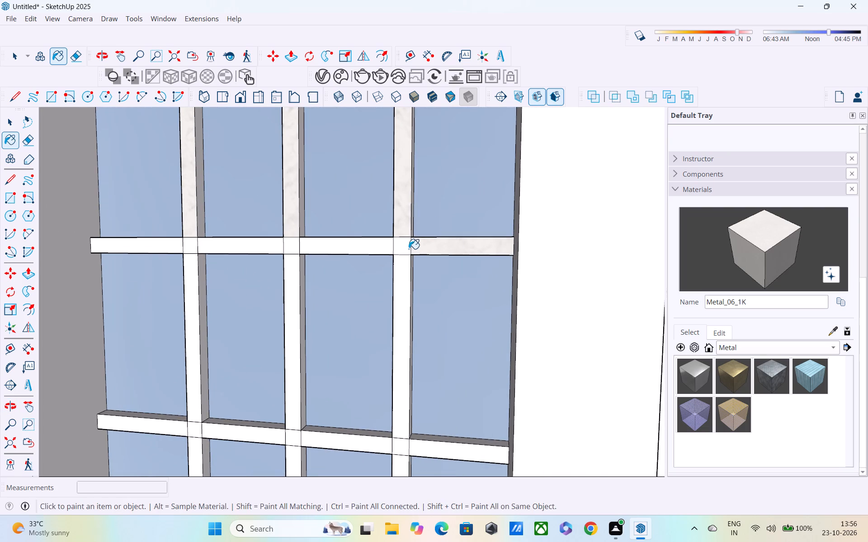
{"action": "left_click", "coordinate": [402, 245]}
{"action": "left_click", "coordinate": [337, 245]}
{"action": "left_click", "coordinate": [291, 244]}
{"action": "left_click", "coordinate": [269, 243]}
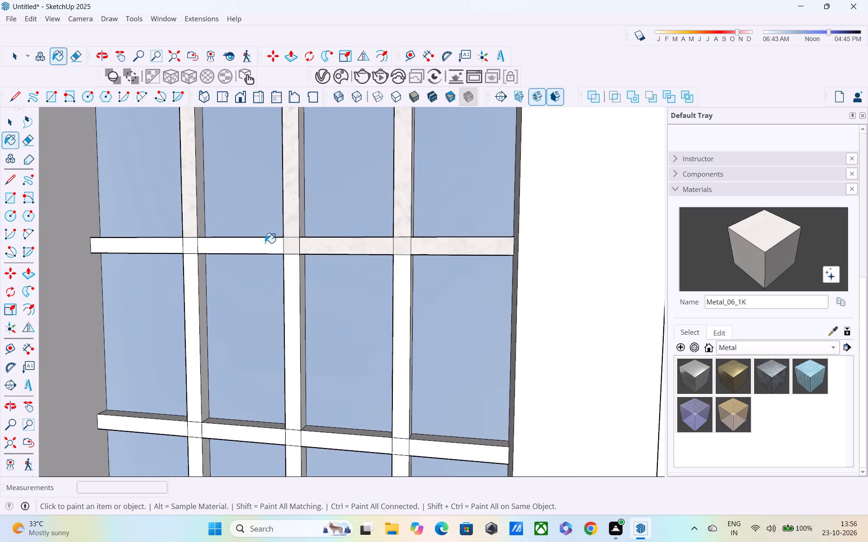
{"action": "left_click", "coordinate": [186, 249]}
{"action": "left_click", "coordinate": [152, 240]}
Paint the three vertical bar segments between the fifth and sixth horizontal bars with Metal_06_1K.
{"action": "middle_click_drag", "start_coordinate": [162, 248], "coordinate": [229, 162], "text": "shift"}
{"action": "left_click", "coordinate": [258, 235]}
{"action": "left_click", "coordinate": [366, 245]}
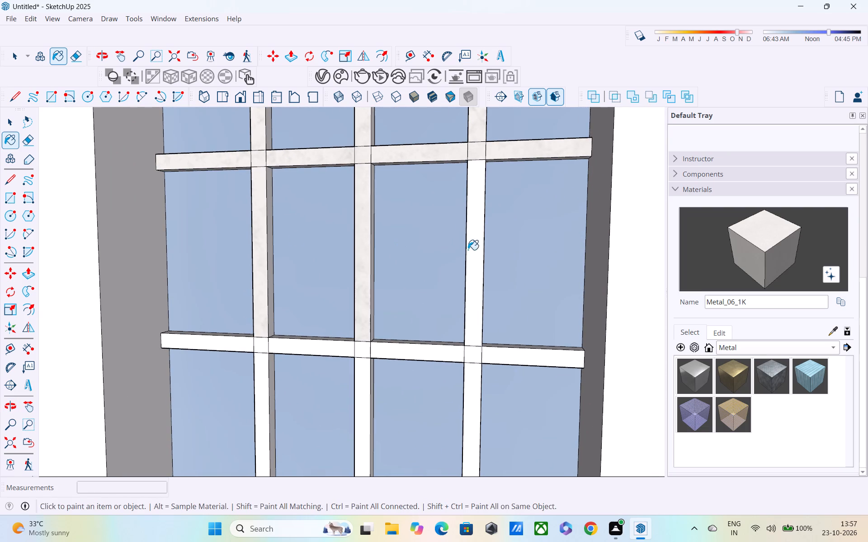
{"action": "left_click", "coordinate": [474, 250]}
Paint the full sixth horizontal grille bar, including its crossings, with Metal_06_1K.
{"action": "left_click", "coordinate": [505, 364]}
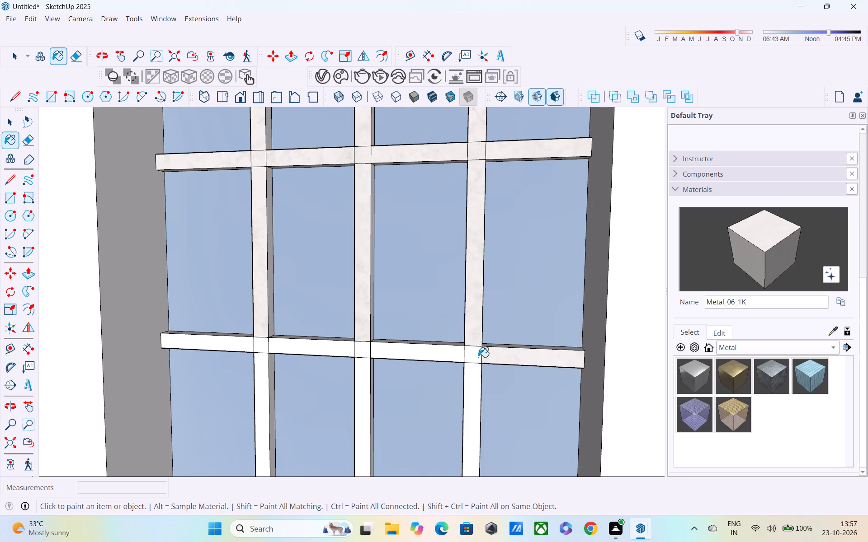
{"action": "left_click", "coordinate": [478, 357]}
{"action": "left_click", "coordinate": [417, 357]}
{"action": "left_click", "coordinate": [372, 349]}
{"action": "left_click", "coordinate": [365, 349]}
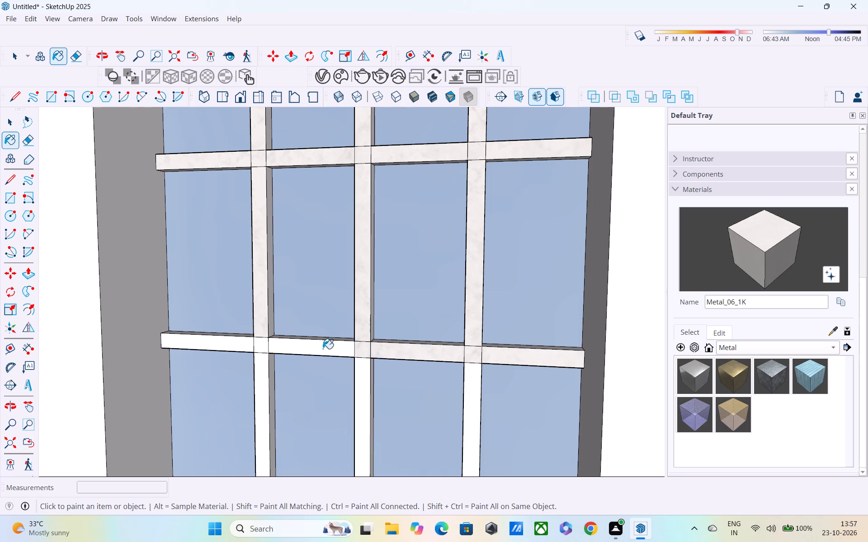
{"action": "left_click", "coordinate": [323, 349]}
{"action": "left_click", "coordinate": [264, 345]}
{"action": "left_click", "coordinate": [238, 345]}
Paint the three vertical bar segments between the sixth and seventh horizontal bars with Metal_06_1K.
{"action": "middle_click_drag", "start_coordinate": [237, 345], "coordinate": [262, 250]}
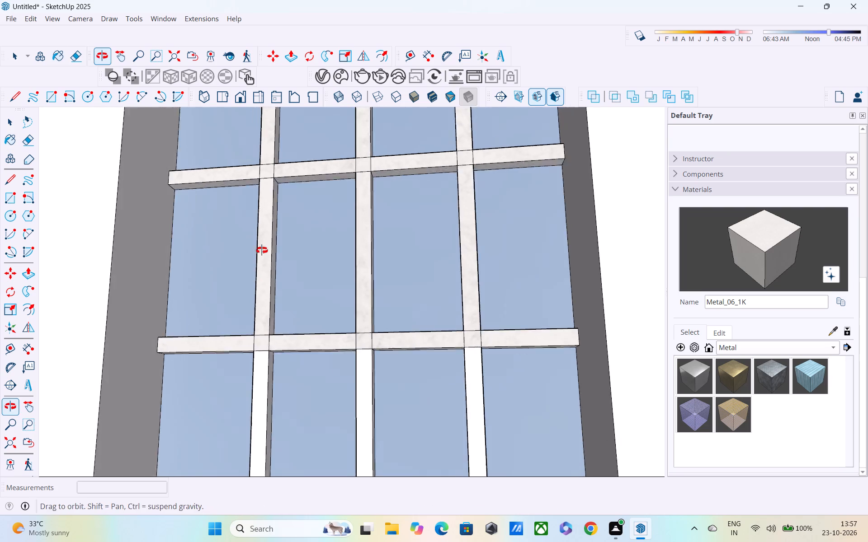
{"action": "middle_click_drag", "start_coordinate": [262, 250], "coordinate": [271, 217]}
{"action": "middle_click_drag", "start_coordinate": [278, 265], "coordinate": [331, 117], "text": "shift"}
{"action": "left_click", "coordinate": [309, 247]}
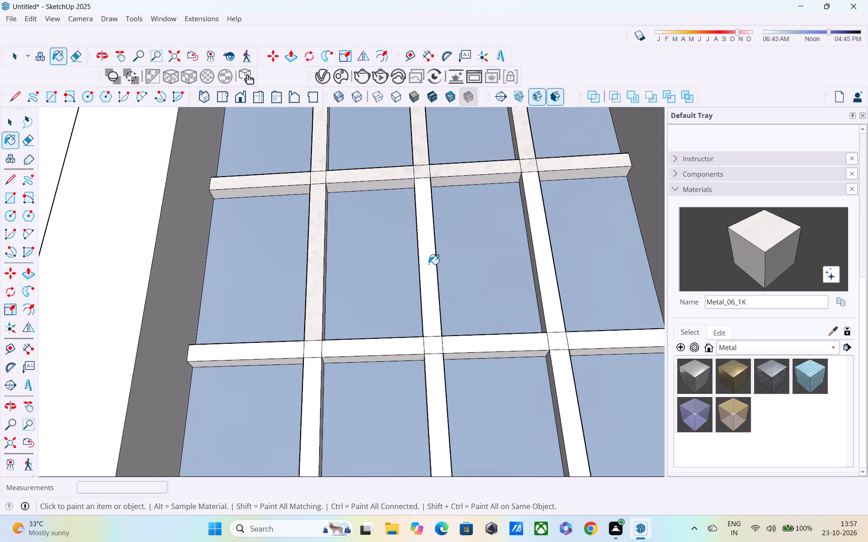
{"action": "left_click", "coordinate": [429, 264]}
{"action": "left_click", "coordinate": [539, 259]}
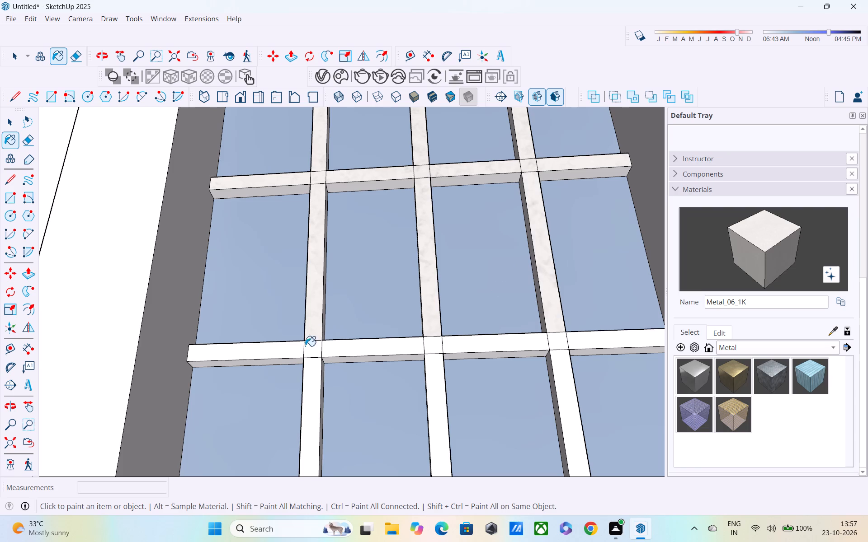
Paint the seventh horizontal grille bar's segments and its crossings with the vertical bars in Metal_06_1K.
{"action": "left_click", "coordinate": [288, 354]}
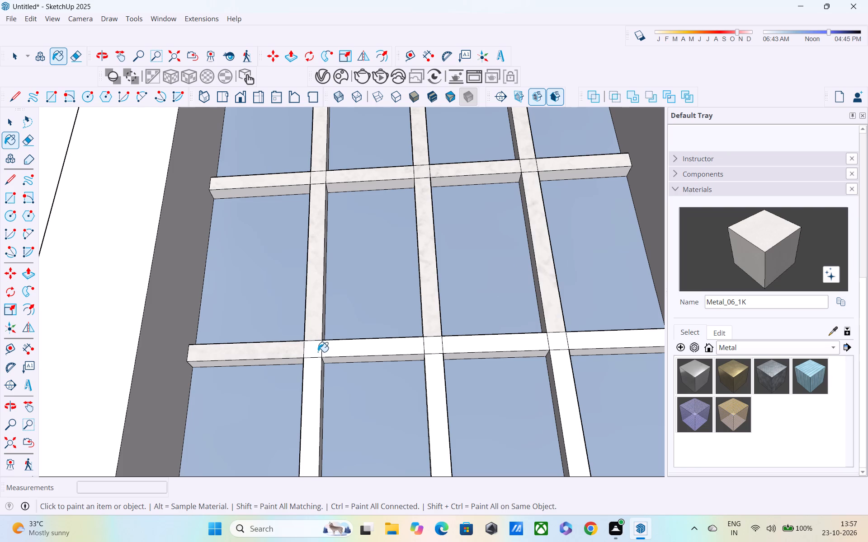
{"action": "left_click", "coordinate": [318, 352]}
{"action": "left_click", "coordinate": [368, 352]}
{"action": "left_click_drag", "start_coordinate": [427, 354], "coordinate": [437, 354]}
{"action": "left_click_drag", "start_coordinate": [434, 346], "coordinate": [523, 347]}
{"action": "left_click_drag", "start_coordinate": [523, 347], "coordinate": [578, 347]}
{"action": "left_click", "coordinate": [513, 338]}
{"action": "left_click", "coordinate": [555, 343]}
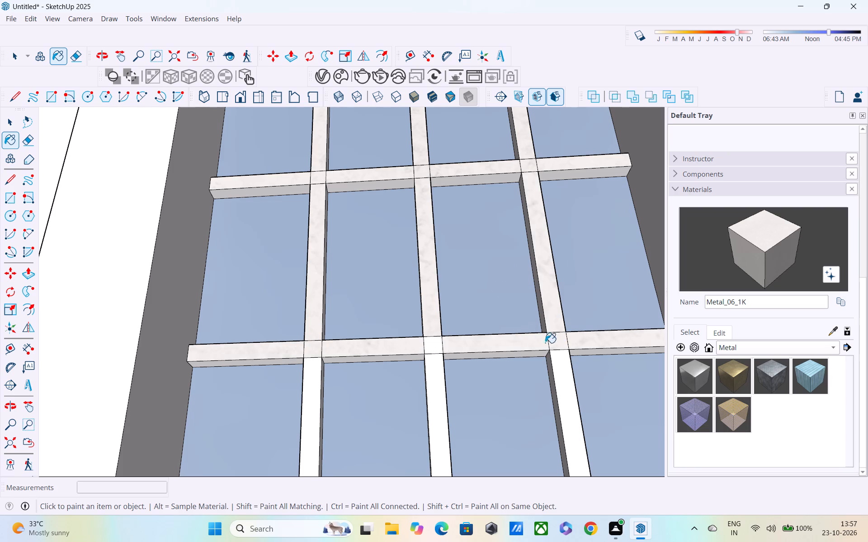
Paint the three vertical bar segments between the seventh and eighth horizontal bars with Metal_06_1K.
{"action": "middle_click_drag", "start_coordinate": [533, 342], "coordinate": [436, 145]}
{"action": "left_click", "coordinate": [340, 266]}
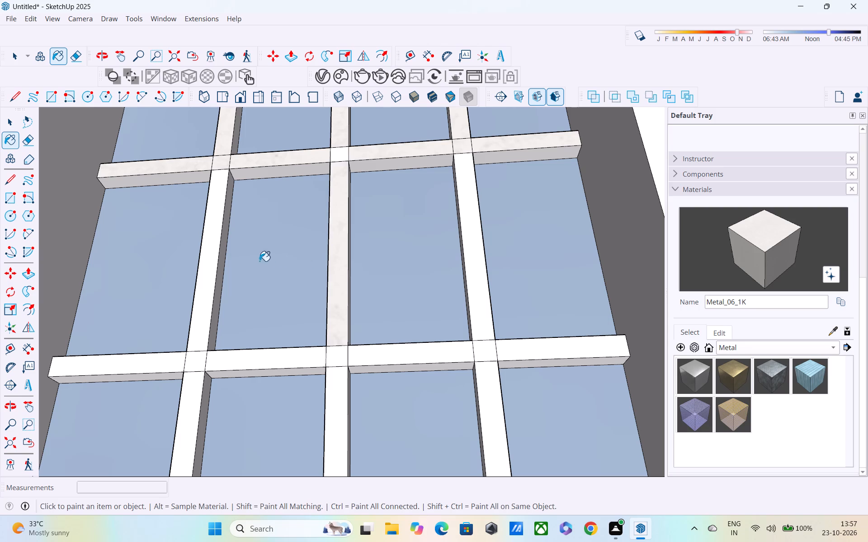
{"action": "left_click", "coordinate": [214, 258]}
{"action": "left_click", "coordinate": [476, 283]}
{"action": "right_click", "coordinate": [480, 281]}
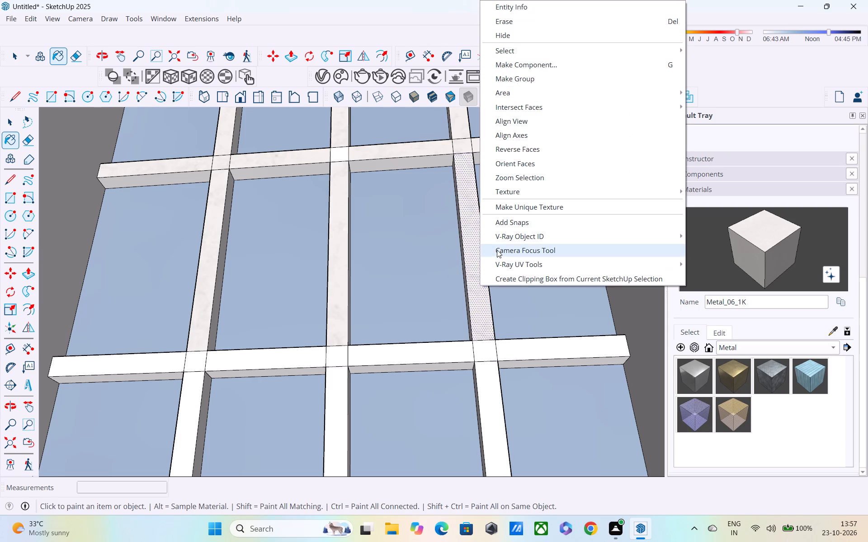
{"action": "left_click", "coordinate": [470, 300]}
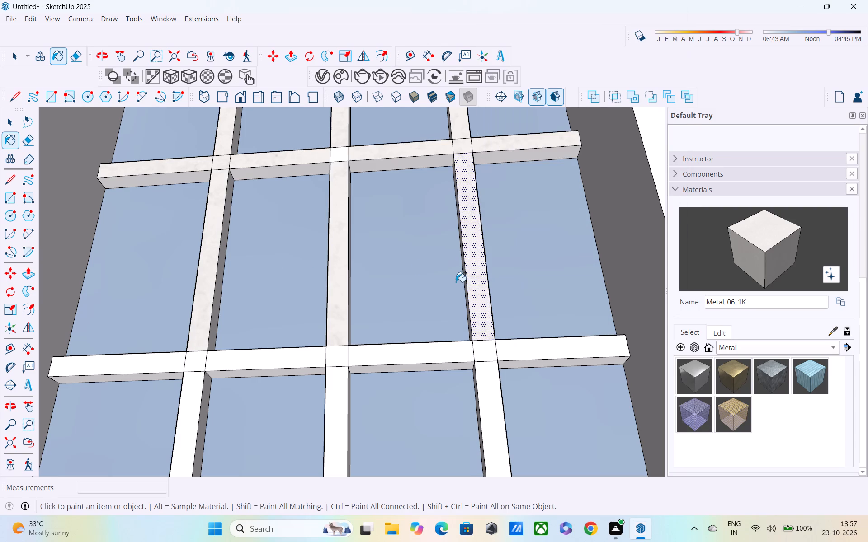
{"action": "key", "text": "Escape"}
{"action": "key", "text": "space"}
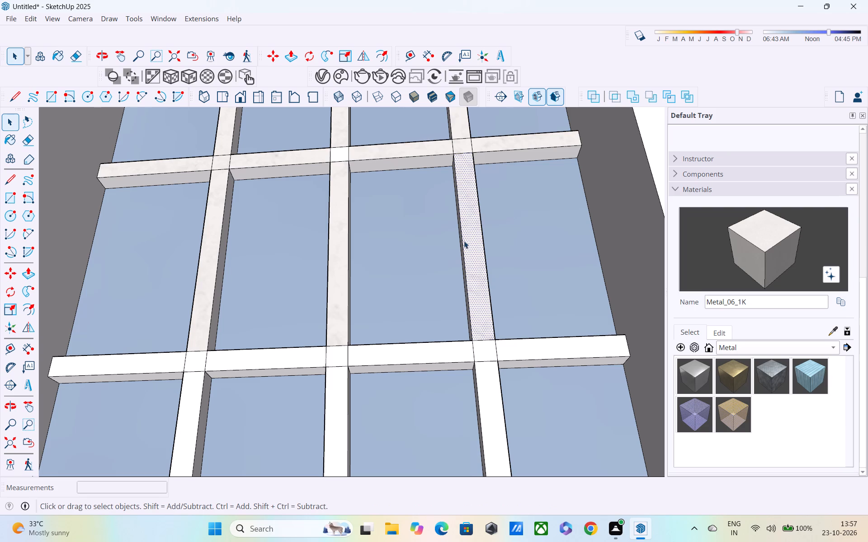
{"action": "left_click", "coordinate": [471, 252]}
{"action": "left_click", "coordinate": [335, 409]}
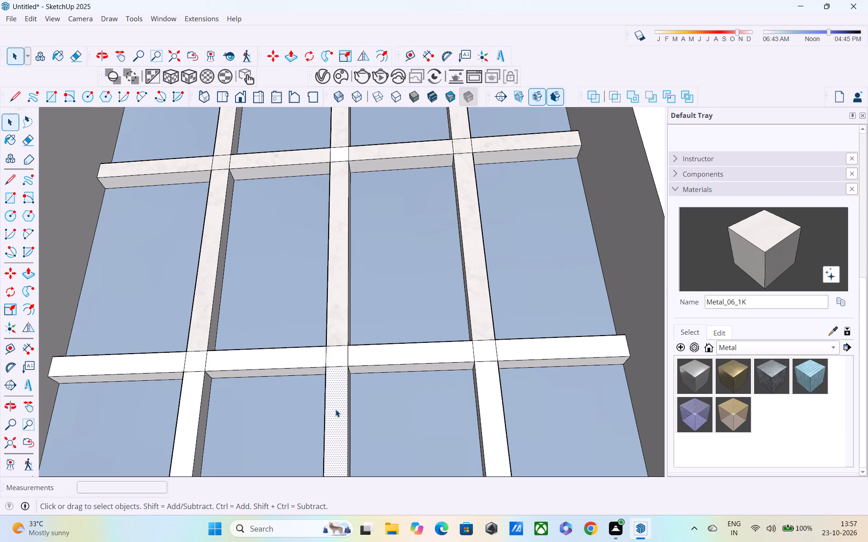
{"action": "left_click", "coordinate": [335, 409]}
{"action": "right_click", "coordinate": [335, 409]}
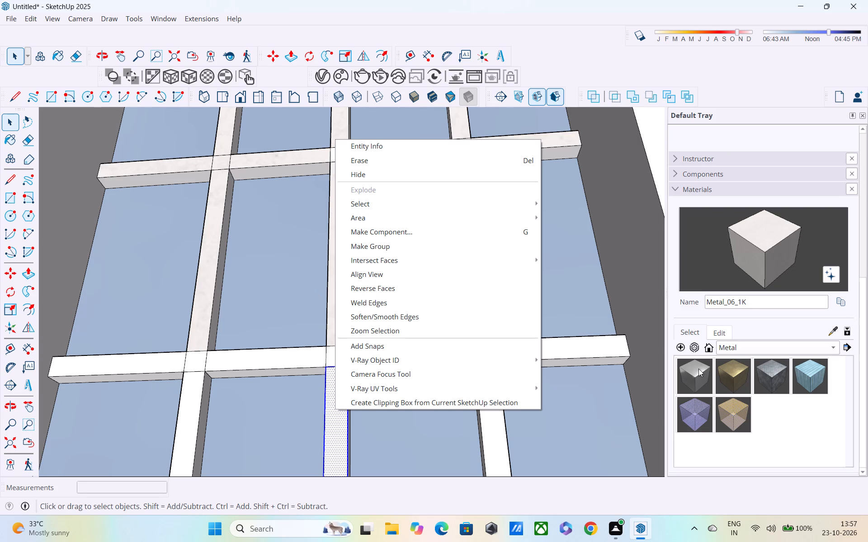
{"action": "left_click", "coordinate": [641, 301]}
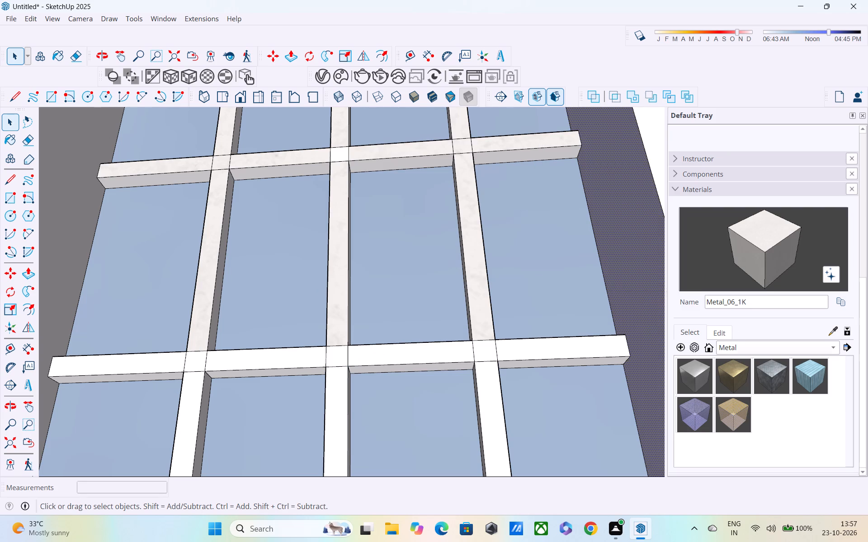
Paint the eighth horizontal grille bar's middle crossing and the two segments to its left with Metal_06_1K.
{"action": "left_click", "coordinate": [769, 258]}
{"action": "left_click", "coordinate": [337, 355]}
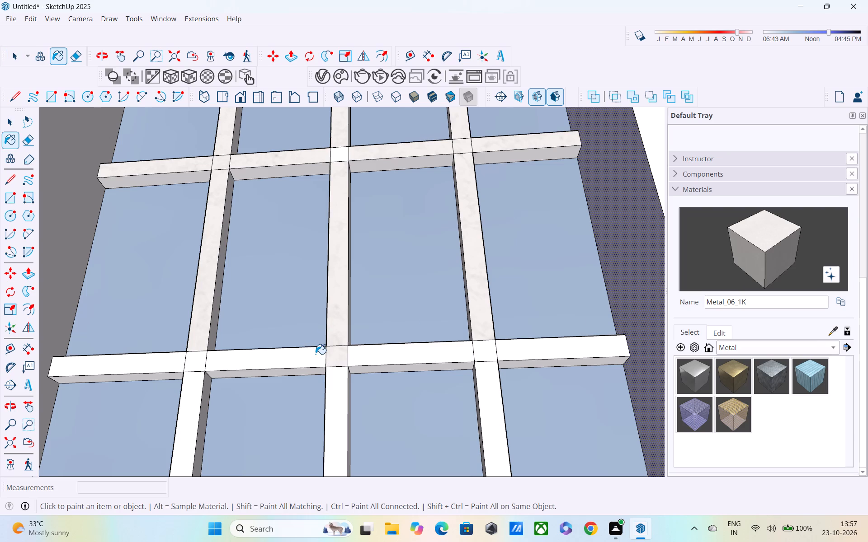
{"action": "left_click", "coordinate": [308, 354]}
{"action": "left_click", "coordinate": [83, 364]}
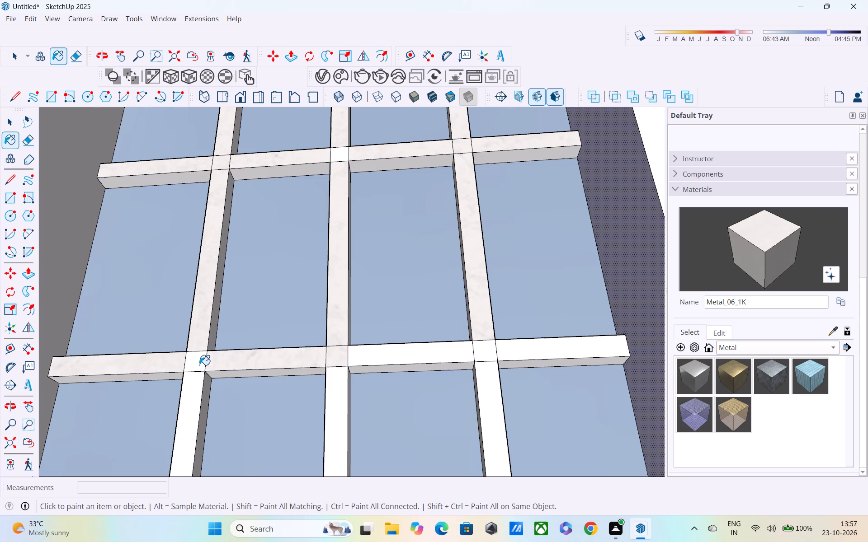
Paint the unpainted front faces of the horizontal window bar and the vertical bar segments just below it with Metal_06_1K.
{"action": "left_click", "coordinate": [199, 365]}
{"action": "left_click", "coordinate": [191, 392]}
{"action": "left_click", "coordinate": [378, 359]}
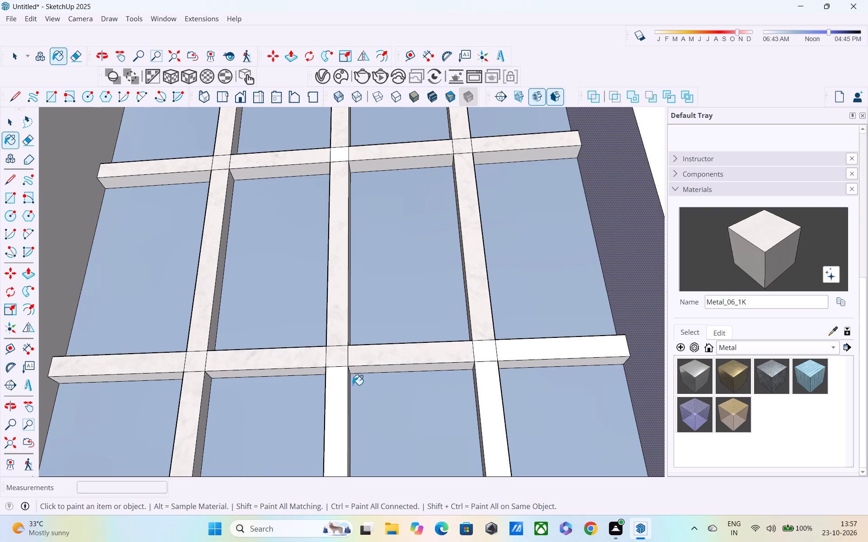
{"action": "left_click", "coordinate": [346, 389]}
{"action": "left_click", "coordinate": [497, 346]}
{"action": "left_click", "coordinate": [492, 350]}
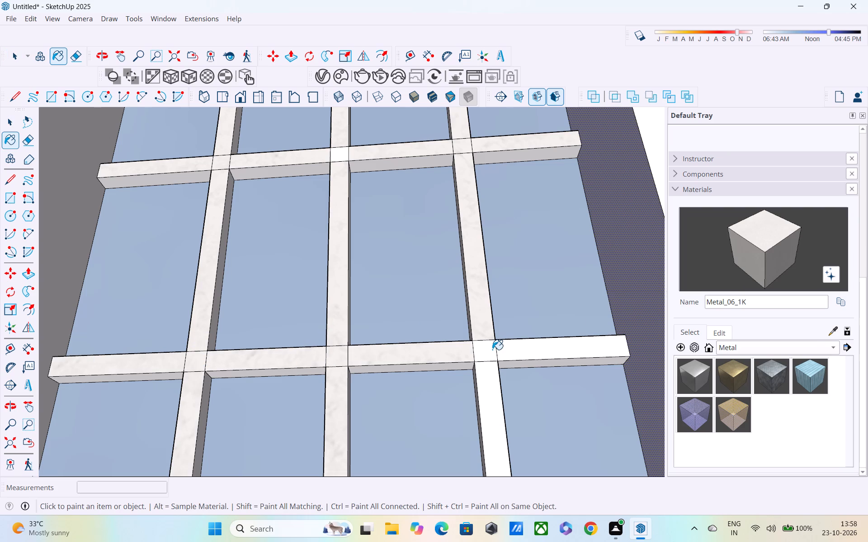
{"action": "left_click", "coordinate": [521, 349]}
{"action": "left_click", "coordinate": [491, 403]}
Paint the front faces of the next horizontal bar down and the third vertical bar's segment beneath it with Metal_06_1K.
{"action": "scroll", "coordinate": [491, 397], "scroll_direction": "down", "scroll_amount": 2}
{"action": "middle_click_drag", "start_coordinate": [488, 391], "coordinate": [477, 240]}
{"action": "scroll", "coordinate": [471, 271], "scroll_direction": "down", "scroll_amount": 4}
{"action": "middle_click_drag", "start_coordinate": [429, 367], "coordinate": [424, 361]}
{"action": "scroll", "coordinate": [424, 361], "scroll_direction": "up", "scroll_amount": 1}
{"action": "scroll", "coordinate": [424, 361], "scroll_direction": "down", "scroll_amount": 4}
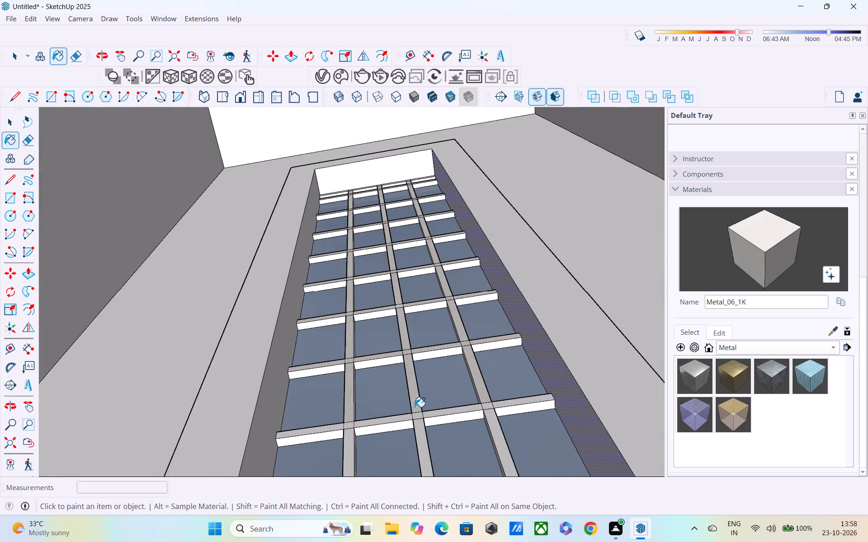
{"action": "middle_click_drag", "start_coordinate": [408, 419], "coordinate": [420, 334]}
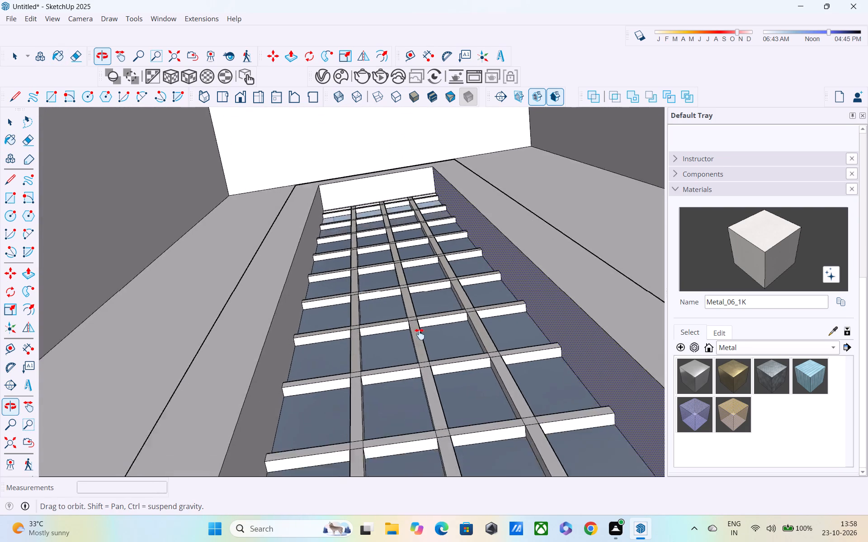
{"action": "middle_click_drag", "start_coordinate": [420, 334], "coordinate": [429, 268]}
{"action": "scroll", "coordinate": [434, 325], "scroll_direction": "down", "scroll_amount": 1}
{"action": "middle_click_drag", "start_coordinate": [435, 373], "coordinate": [432, 401]}
{"action": "scroll", "coordinate": [438, 363], "scroll_direction": "down", "scroll_amount": 2}
{"action": "middle_click_drag", "start_coordinate": [440, 369], "coordinate": [418, 489]}
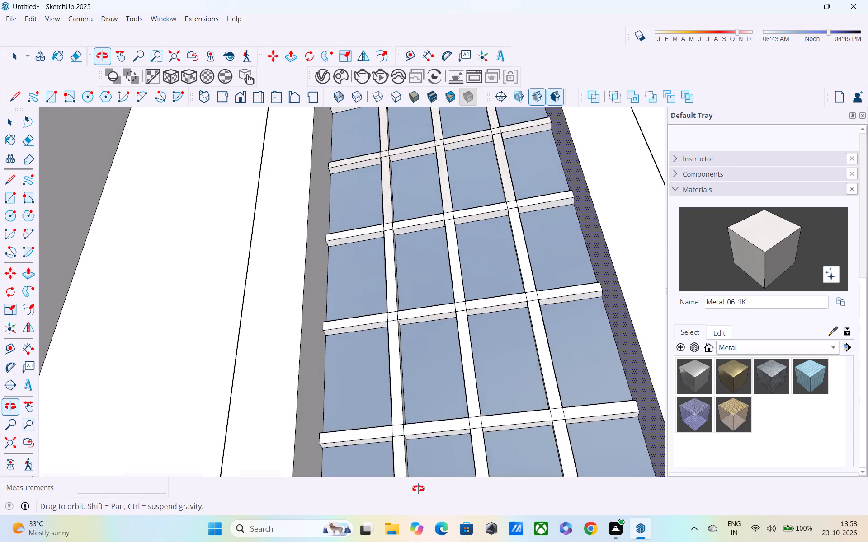
{"action": "middle_click_drag", "start_coordinate": [418, 489], "coordinate": [412, 471]}
{"action": "middle_click_drag", "start_coordinate": [410, 436], "coordinate": [418, 284], "text": "shift"}
{"action": "middle_click_drag", "start_coordinate": [431, 284], "coordinate": [402, 509]}
{"action": "middle_click_drag", "start_coordinate": [532, 205], "coordinate": [522, 251]}
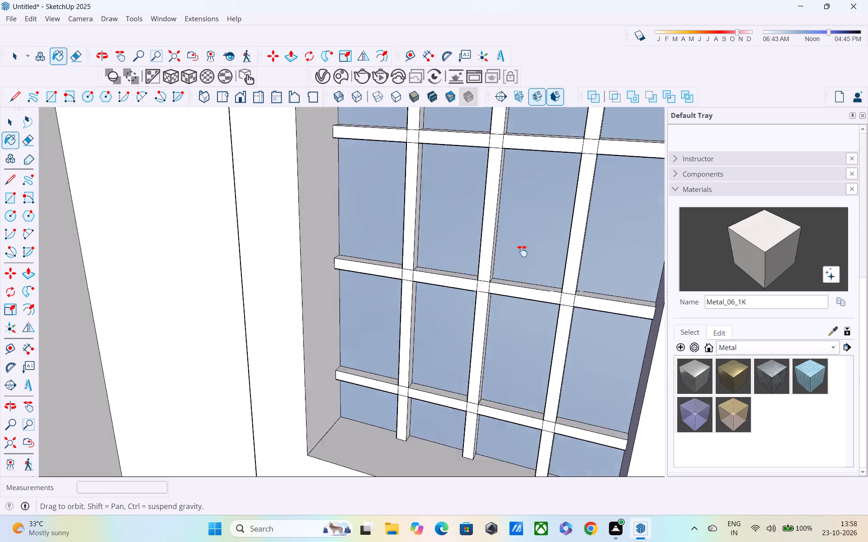
{"action": "middle_click_drag", "start_coordinate": [522, 251], "coordinate": [464, 417]}
{"action": "left_click", "coordinate": [297, 171]}
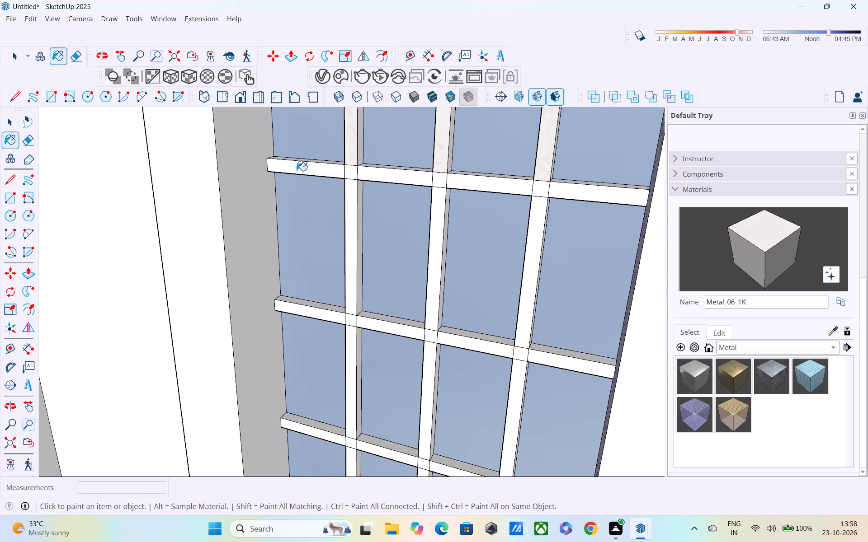
{"action": "left_click", "coordinate": [372, 182]}
{"action": "left_click", "coordinate": [346, 176]}
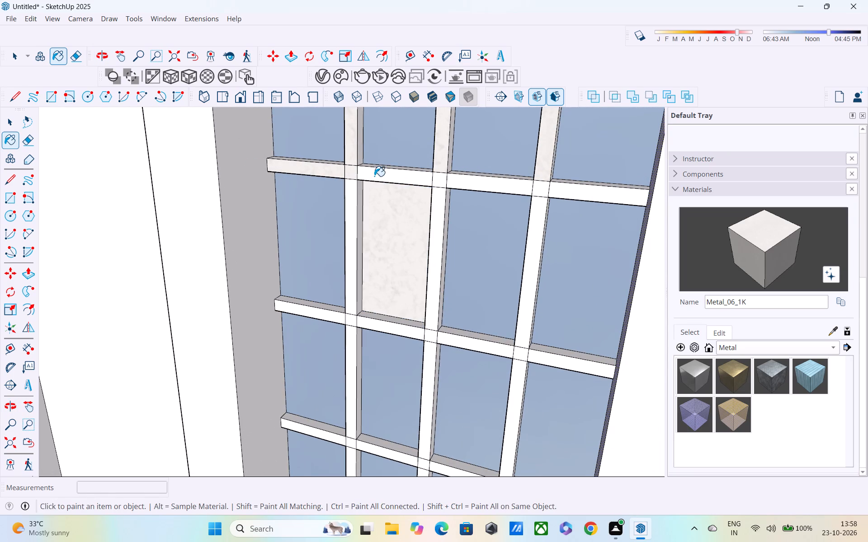
{"action": "left_click", "coordinate": [374, 176]}
{"action": "left_click", "coordinate": [467, 187]}
{"action": "left_click", "coordinate": [599, 192]}
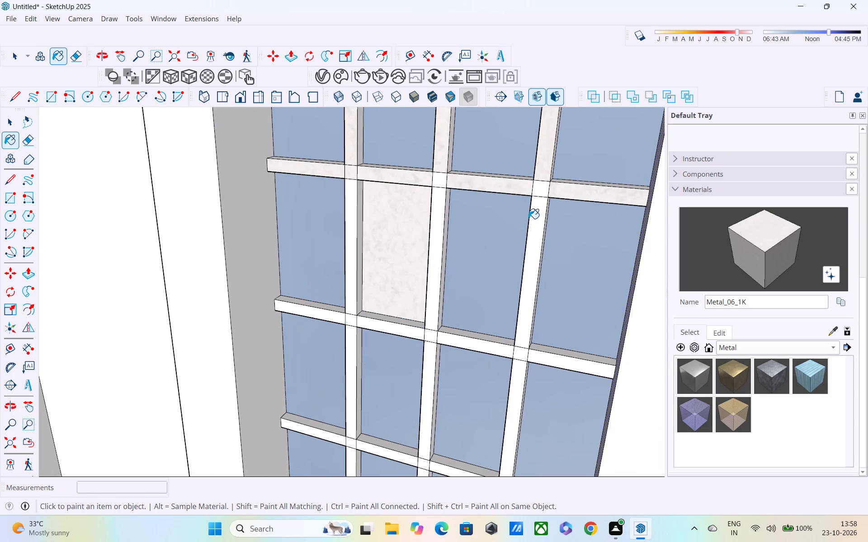
{"action": "left_click", "coordinate": [530, 231]}
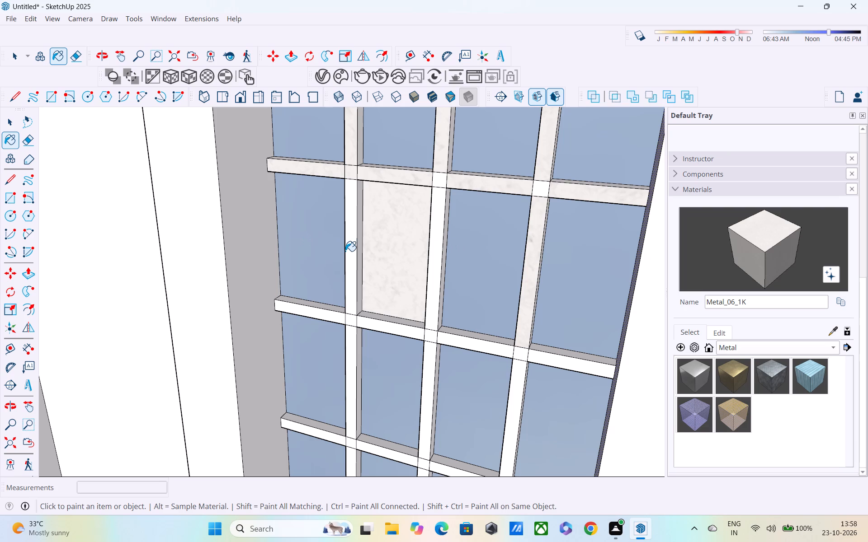
{"action": "left_click", "coordinate": [345, 251]}
Paint the following horizontal bar down and the unpainted vertical bar segments directly above and below it with Metal_06_1K.
{"action": "left_click", "coordinate": [319, 315]}
{"action": "left_click", "coordinate": [349, 322]}
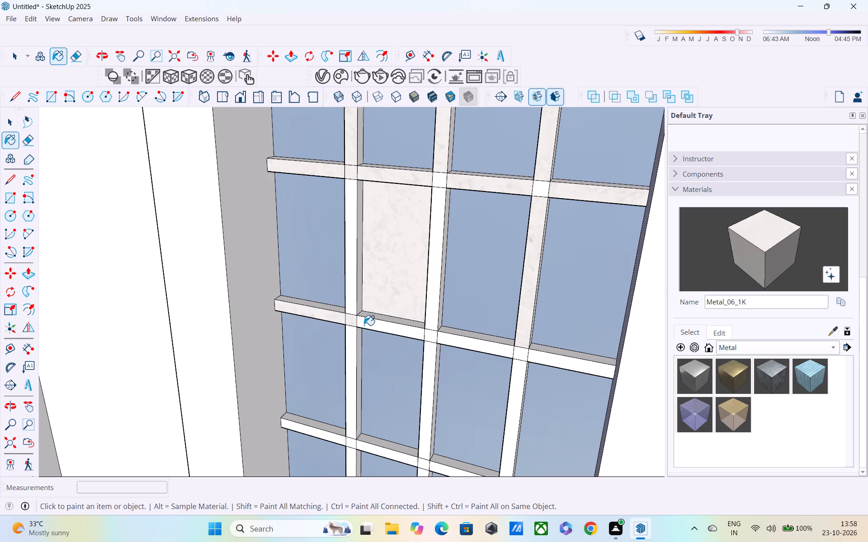
{"action": "left_click", "coordinate": [364, 325]}
{"action": "middle_click_drag", "start_coordinate": [349, 225], "coordinate": [419, 155]}
{"action": "scroll", "coordinate": [356, 267], "scroll_direction": "up", "scroll_amount": 3}
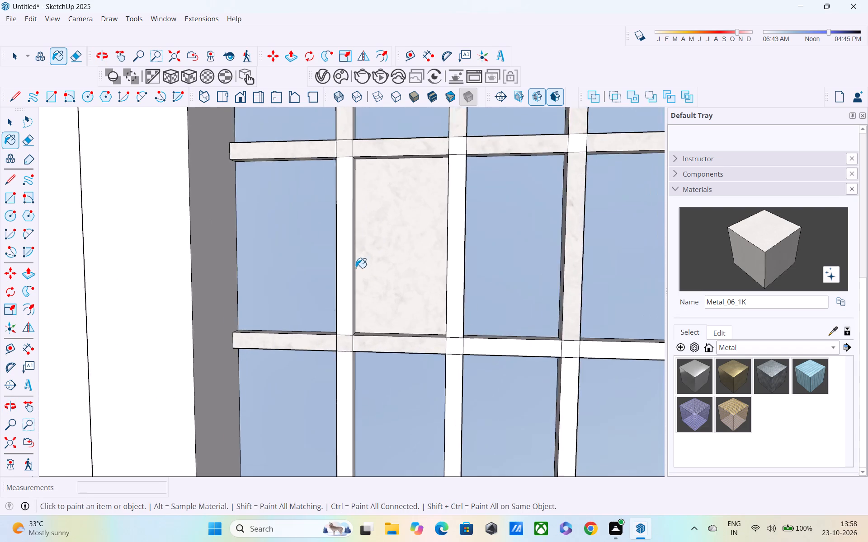
{"action": "left_click", "coordinate": [346, 255]}
{"action": "left_click", "coordinate": [467, 280]}
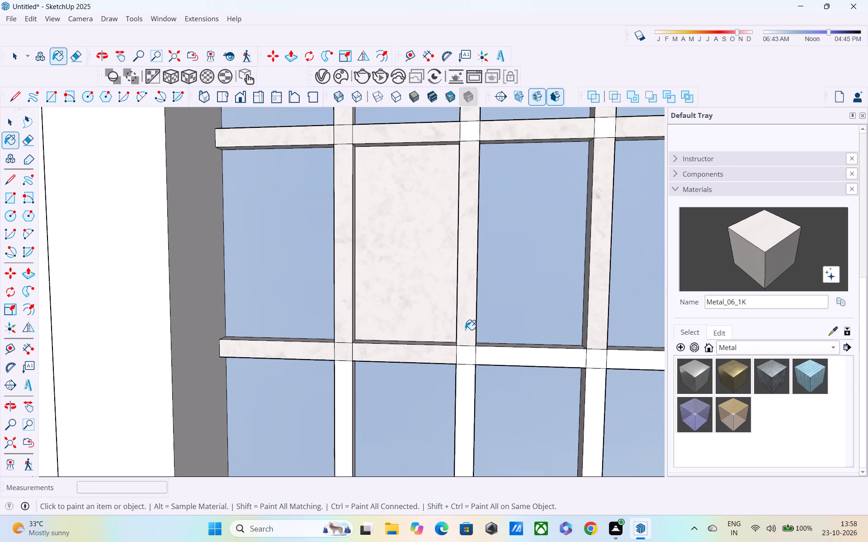
{"action": "left_click", "coordinate": [469, 356]}
{"action": "left_click", "coordinate": [497, 356]}
{"action": "middle_click_drag", "start_coordinate": [504, 359], "coordinate": [449, 359]}
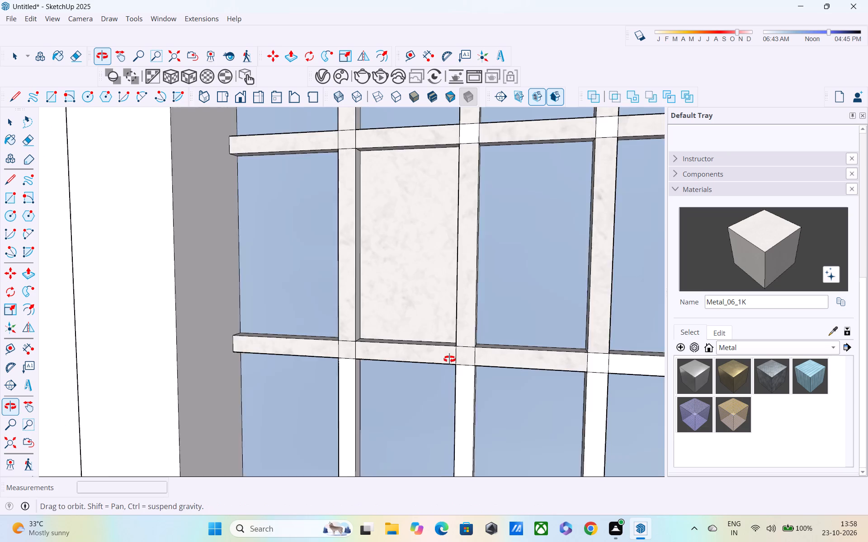
{"action": "middle_click_drag", "start_coordinate": [449, 359], "coordinate": [427, 355]}
{"action": "left_click", "coordinate": [593, 373]}
{"action": "left_click", "coordinate": [626, 375]}
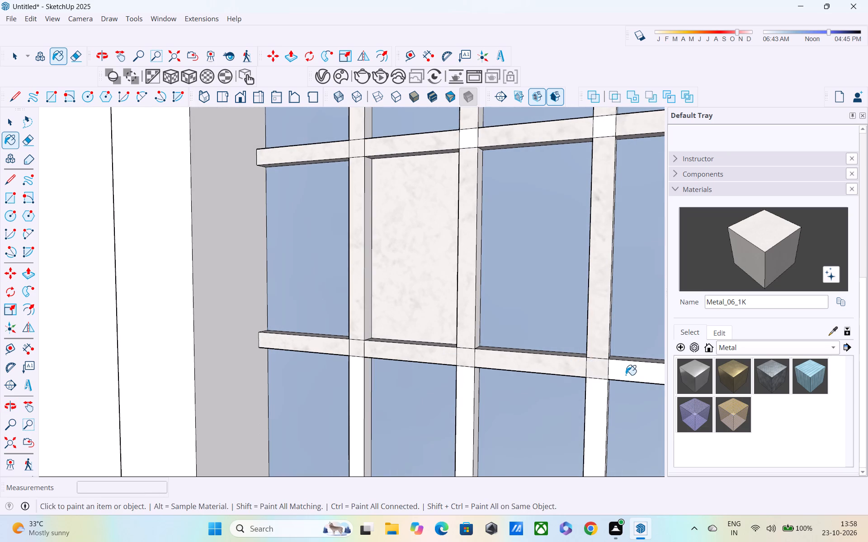
{"action": "left_click", "coordinate": [602, 407]}
{"action": "left_click", "coordinate": [466, 398]}
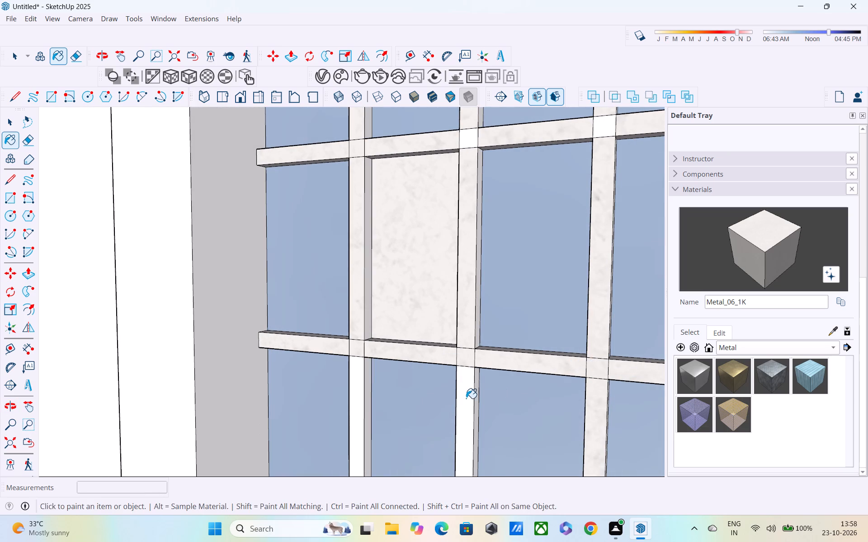
{"action": "left_click", "coordinate": [358, 378]}
Paint the second-lowest horizontal bar and the three vertical bar segments beneath it with Metal_06_1K.
{"action": "scroll", "coordinate": [354, 375], "scroll_direction": "down", "scroll_amount": 2}
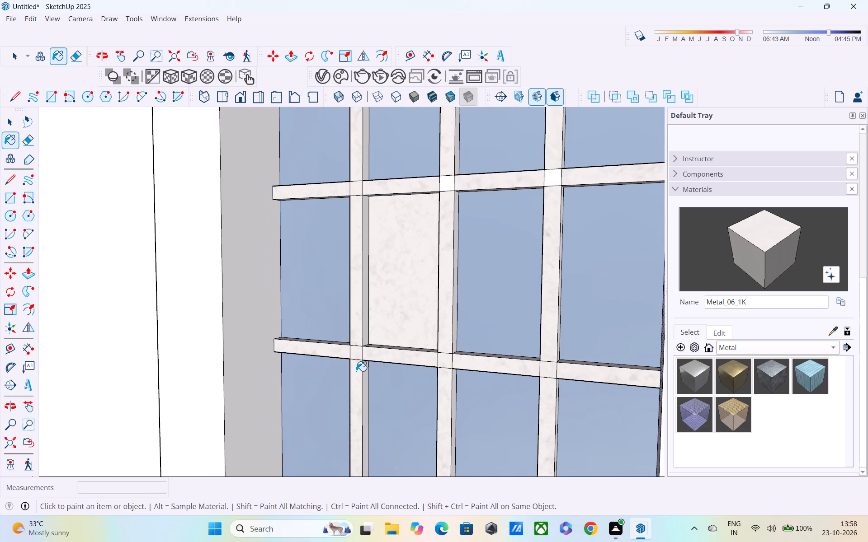
{"action": "middle_click_drag", "start_coordinate": [357, 364], "coordinate": [397, 146]}
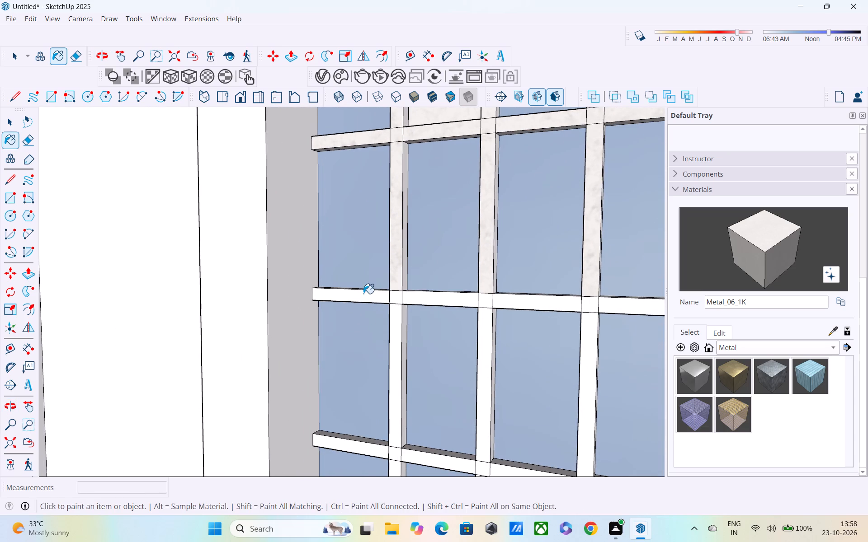
{"action": "left_click", "coordinate": [363, 294]}
{"action": "left_click", "coordinate": [418, 303]}
{"action": "left_click", "coordinate": [530, 300]}
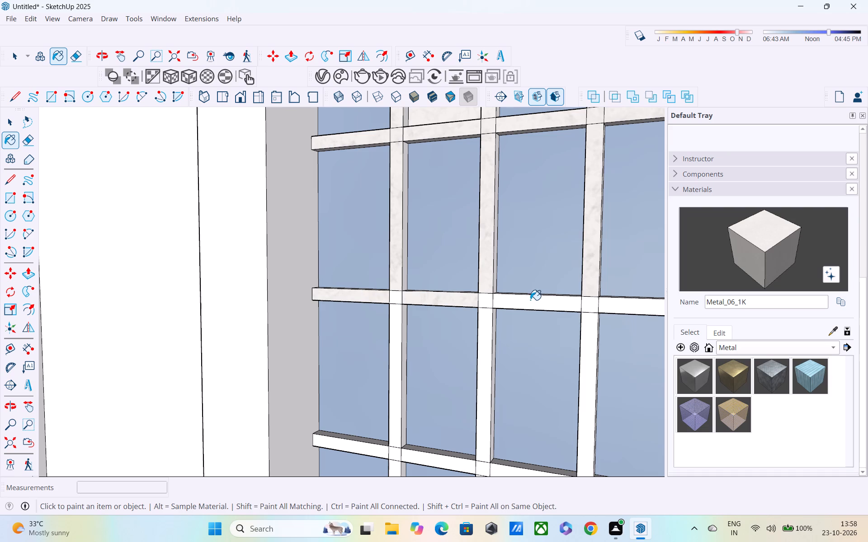
{"action": "left_click", "coordinate": [639, 304]}
{"action": "left_click", "coordinate": [592, 306]}
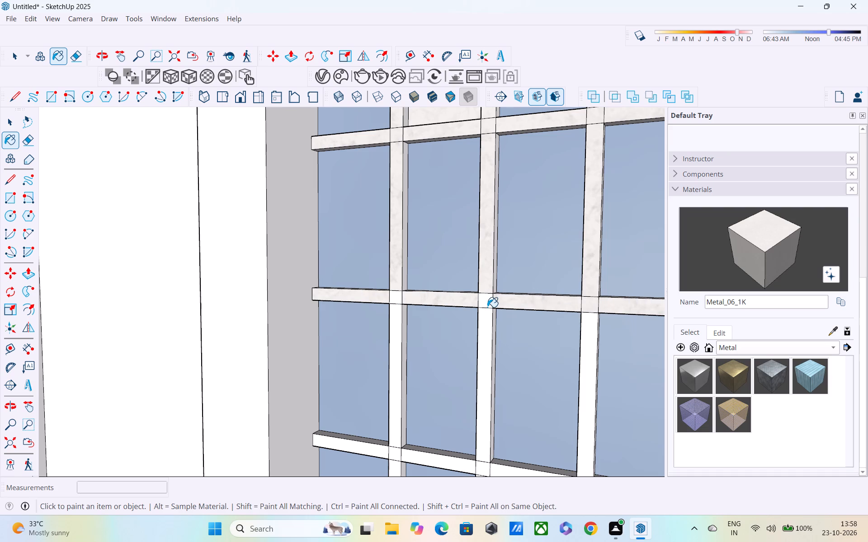
{"action": "left_click", "coordinate": [486, 307]}
{"action": "left_click", "coordinate": [485, 343]}
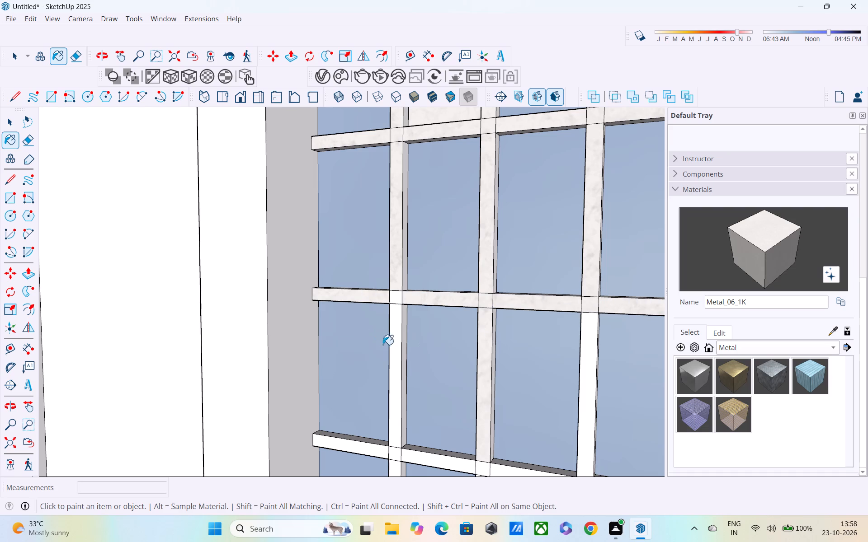
{"action": "left_click", "coordinate": [392, 351]}
{"action": "left_click", "coordinate": [597, 351]}
Paint the front faces of the window's lowest horizontal bar, including its crossings with the vertical bars, with Metal_06_1K.
{"action": "middle_click_drag", "start_coordinate": [599, 347], "coordinate": [552, 312]}
{"action": "middle_click_drag", "start_coordinate": [549, 309], "coordinate": [546, 135], "text": "shift"}
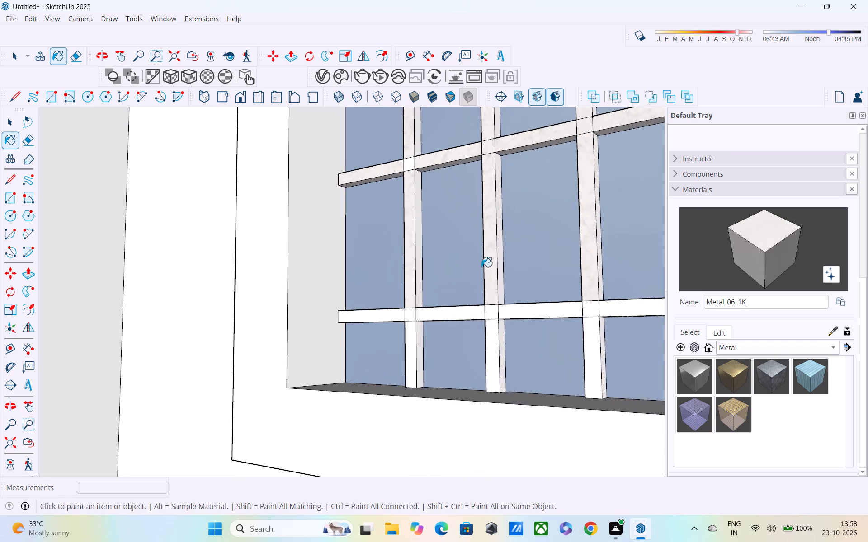
{"action": "scroll", "coordinate": [429, 285], "scroll_direction": "up", "scroll_amount": 2}
{"action": "left_click", "coordinate": [366, 319]}
{"action": "left_click", "coordinate": [433, 320]}
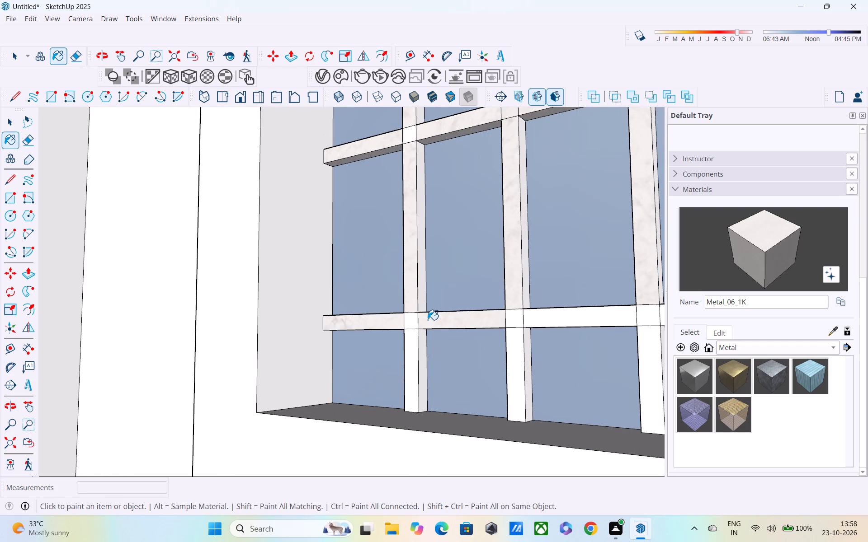
{"action": "left_click", "coordinate": [411, 320]}
{"action": "left_click", "coordinate": [515, 321]}
{"action": "left_click", "coordinate": [550, 321]}
{"action": "middle_click_drag", "start_coordinate": [552, 317], "coordinate": [354, 293], "text": "shift"}
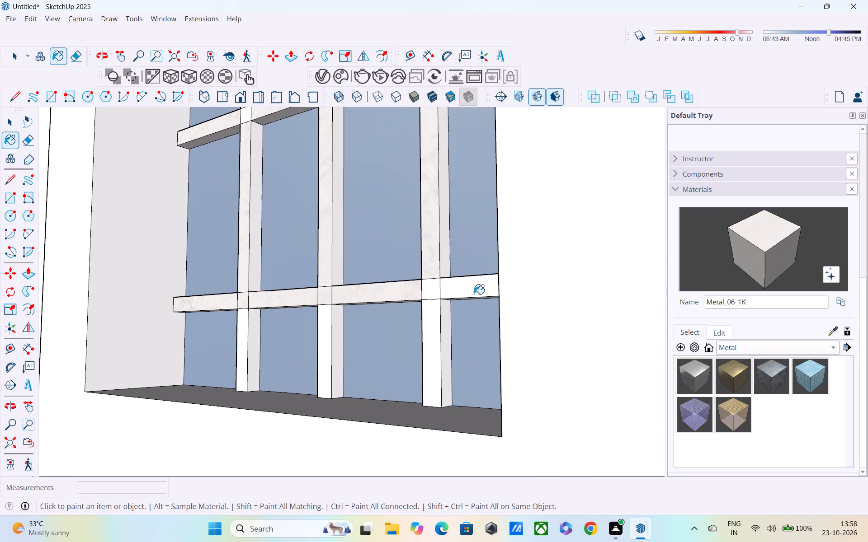
{"action": "middle_click_drag", "start_coordinate": [477, 298], "coordinate": [595, 301]}
{"action": "left_click", "coordinate": [535, 291]}
{"action": "left_click", "coordinate": [415, 293]}
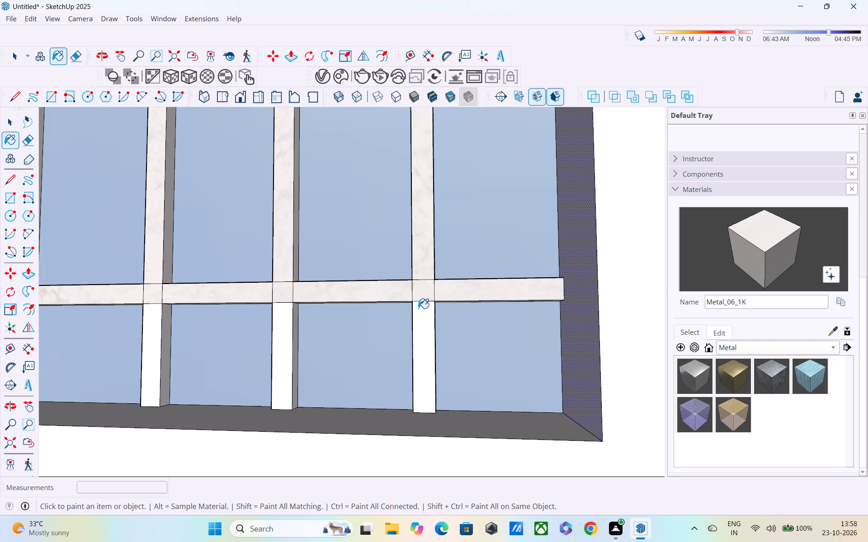
Paint the three short vertical bar segments between the lowest horizontal bar and the sill with Metal_06_1K.
{"action": "left_click", "coordinate": [421, 332]}
{"action": "left_click", "coordinate": [285, 336]}
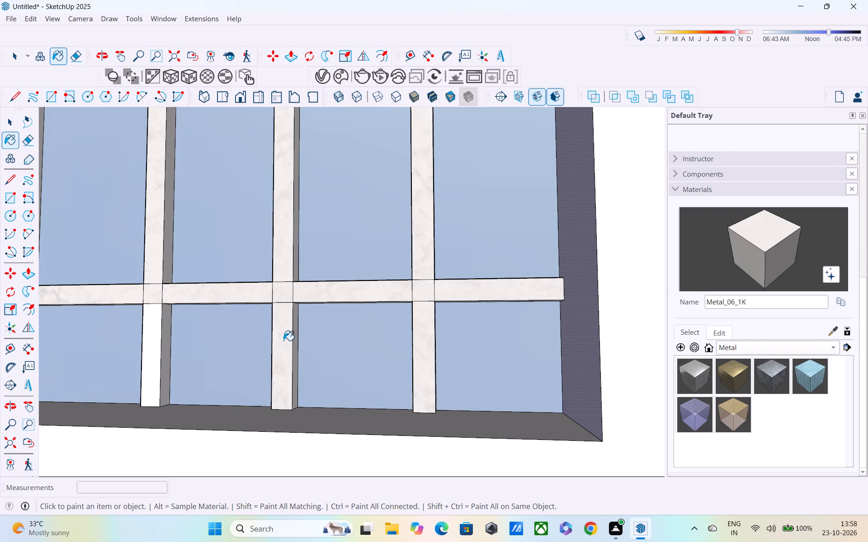
{"action": "middle_click_drag", "start_coordinate": [283, 341], "coordinate": [638, 330], "text": "shift"}
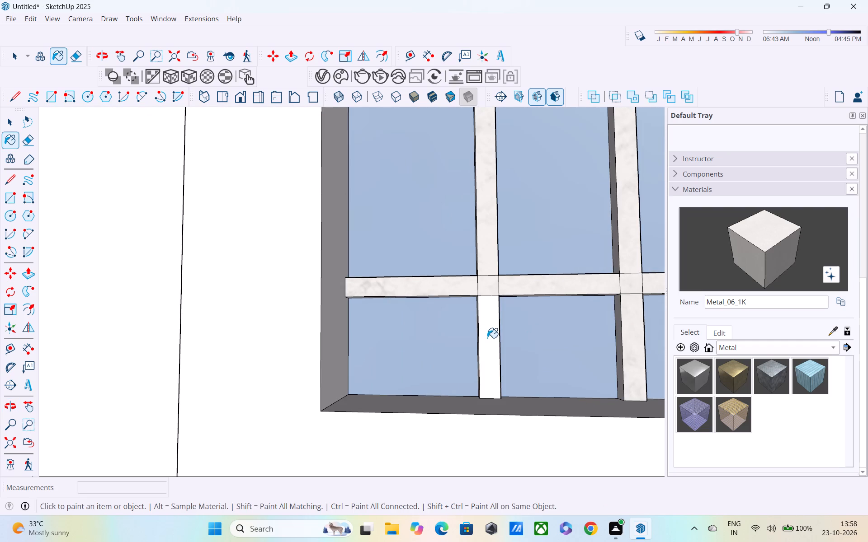
{"action": "left_click", "coordinate": [487, 338]}
Switch to the Glass material collection and paint the metal-covered pane in the second column with Glass_Safety_01.
{"action": "scroll", "coordinate": [494, 333], "scroll_direction": "down", "scroll_amount": 7}
{"action": "middle_click_drag", "start_coordinate": [502, 339], "coordinate": [468, 432], "text": "shift"}
{"action": "scroll", "coordinate": [471, 430], "scroll_direction": "down", "scroll_amount": 1, "text": "shift"}
{"action": "scroll", "coordinate": [481, 404], "scroll_direction": "down", "scroll_amount": 2}
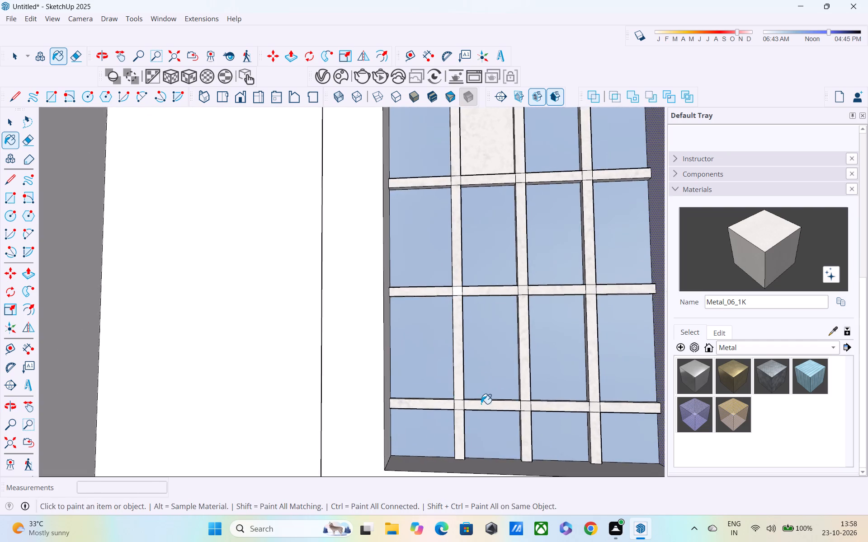
{"action": "scroll", "coordinate": [481, 404], "scroll_direction": "down", "scroll_amount": 3}
{"action": "left_click", "coordinate": [728, 347]}
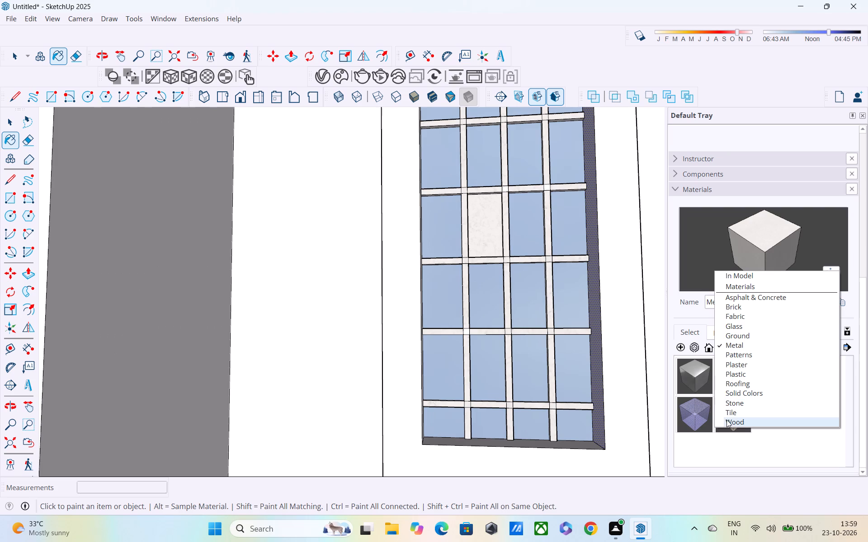
{"action": "left_click", "coordinate": [734, 328]}
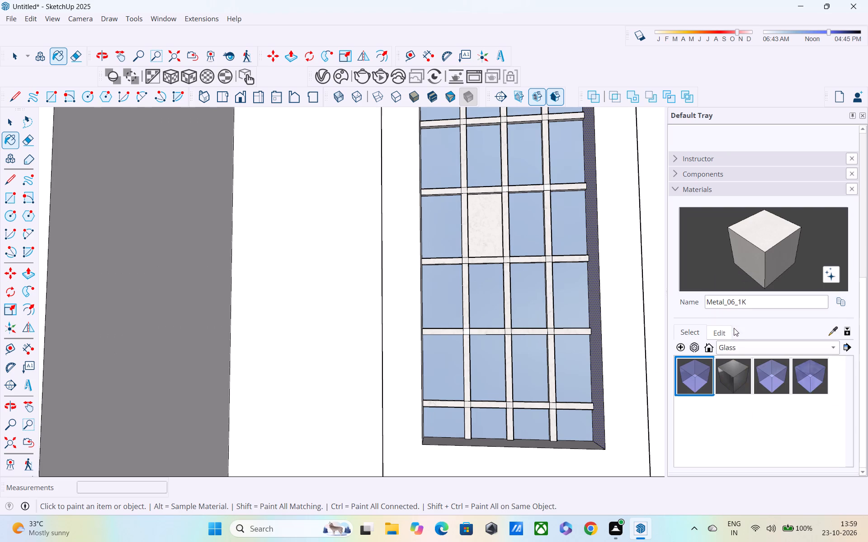
{"action": "left_click", "coordinate": [773, 374]}
{"action": "left_click", "coordinate": [491, 215]}
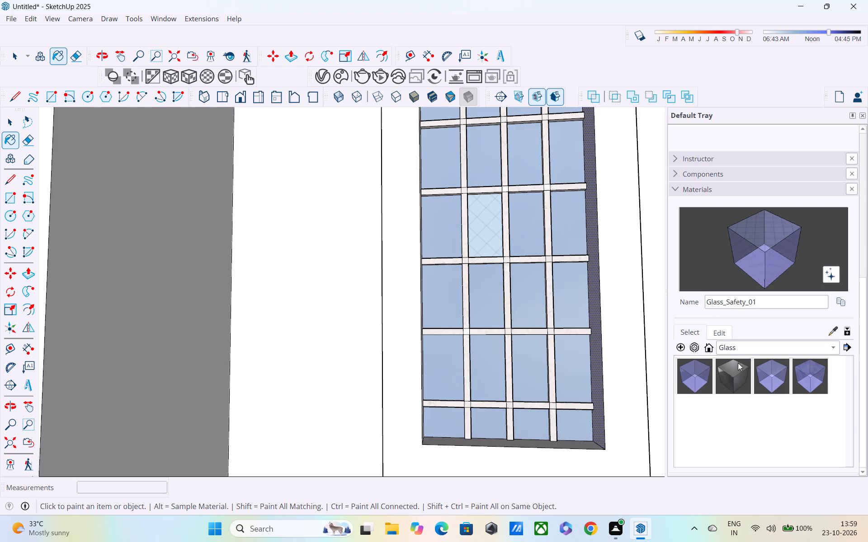
Paint the first-column pane beside the already glazed pane, plus all panes in the two rows above it, with Glass_Safety_01.
{"action": "scroll", "coordinate": [759, 372], "scroll_direction": "down", "scroll_amount": 3}
{"action": "scroll", "coordinate": [668, 358], "scroll_direction": "down", "scroll_amount": 3}
{"action": "scroll", "coordinate": [476, 300], "scroll_direction": "down", "scroll_amount": 3}
{"action": "middle_click_drag", "start_coordinate": [472, 342], "coordinate": [459, 375]}
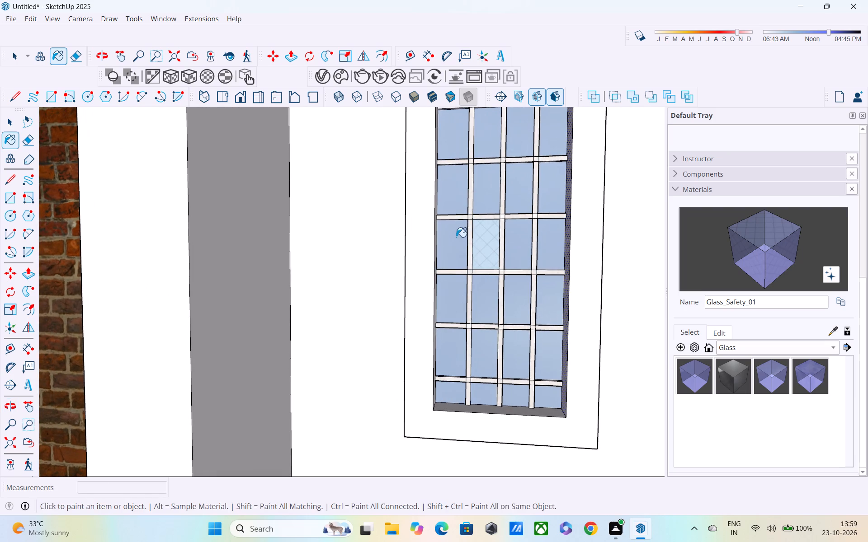
{"action": "left_click", "coordinate": [456, 240]}
{"action": "left_click", "coordinate": [455, 183]}
{"action": "left_click", "coordinate": [501, 181]}
{"action": "left_click", "coordinate": [492, 177]}
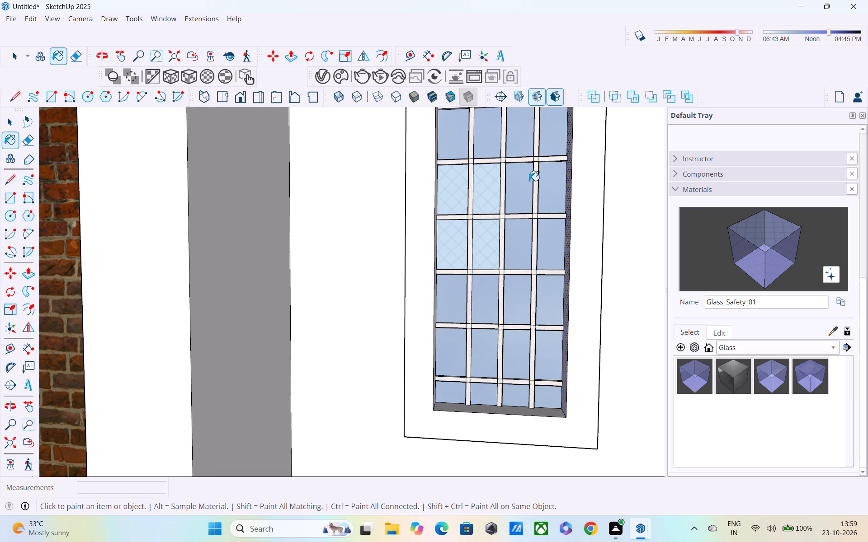
{"action": "left_click", "coordinate": [529, 181]}
{"action": "left_click", "coordinate": [549, 181]}
{"action": "left_click", "coordinate": [552, 121]}
{"action": "left_click", "coordinate": [514, 126]}
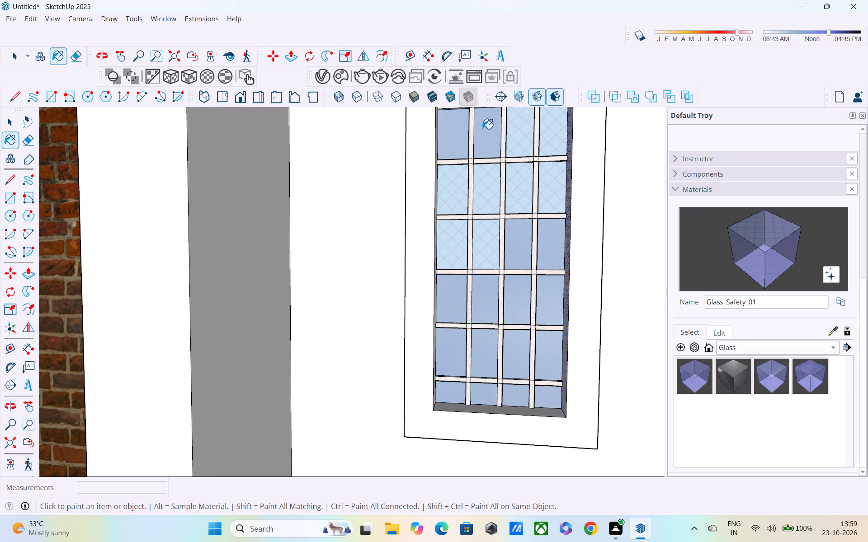
{"action": "left_click", "coordinate": [482, 129]}
{"action": "left_click", "coordinate": [458, 127]}
Paint the remaining two panes of that row and all four panes of the row directly beneath with Glass_Safety_01.
{"action": "left_click", "coordinate": [455, 295]}
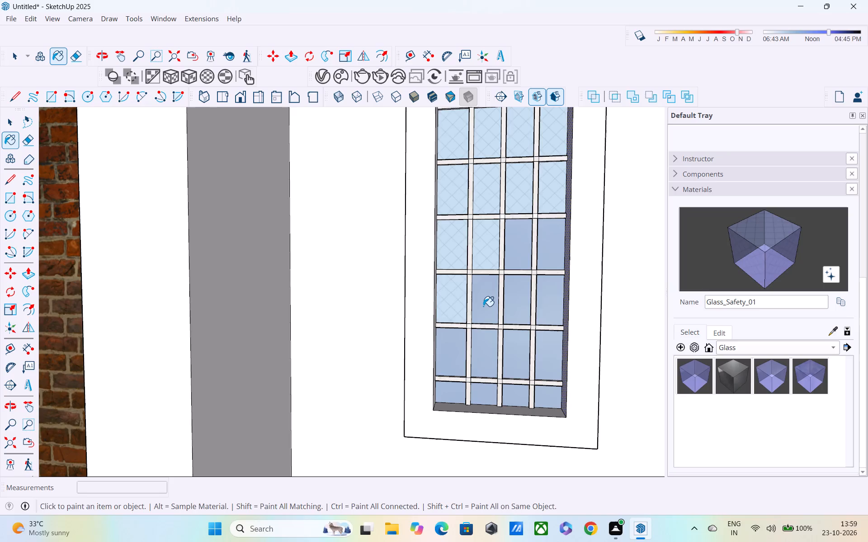
{"action": "left_click", "coordinate": [483, 306]}
{"action": "left_click", "coordinate": [512, 251]}
{"action": "left_click", "coordinate": [519, 293]}
{"action": "left_click", "coordinate": [554, 239]}
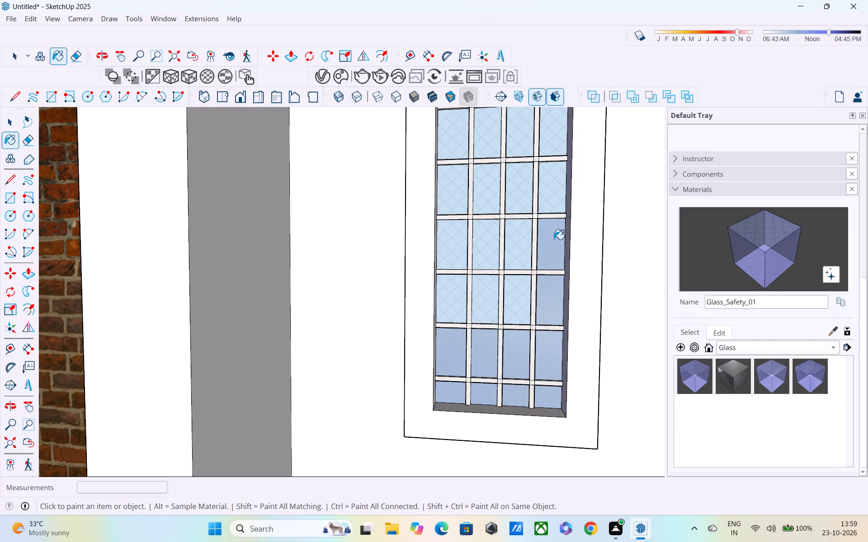
{"action": "left_click", "coordinate": [556, 305]}
Paint all panes in the window's two lowest rows, including the short row above the sill, with Glass_Safety_01.
{"action": "left_click", "coordinate": [543, 350]}
{"action": "left_click", "coordinate": [513, 353]}
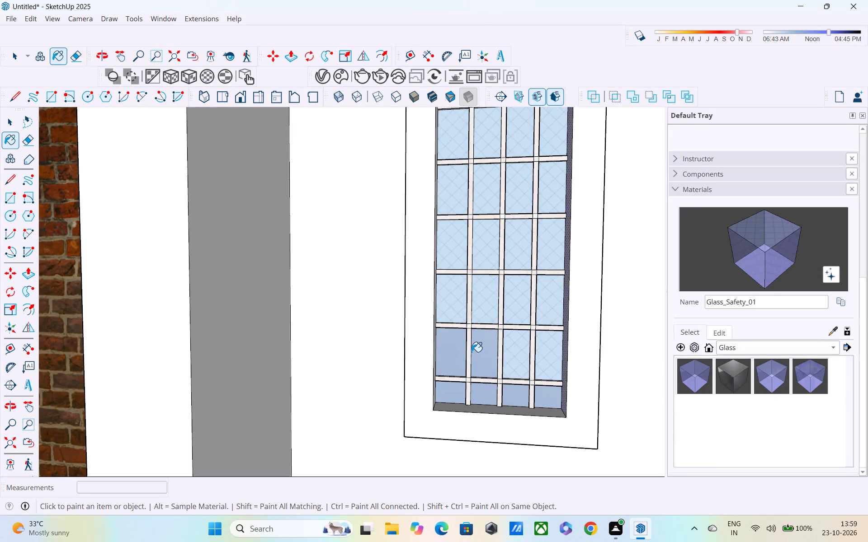
{"action": "left_click", "coordinate": [472, 352]}
{"action": "left_click", "coordinate": [476, 360]}
{"action": "left_click", "coordinate": [444, 342]}
{"action": "left_click", "coordinate": [448, 393]}
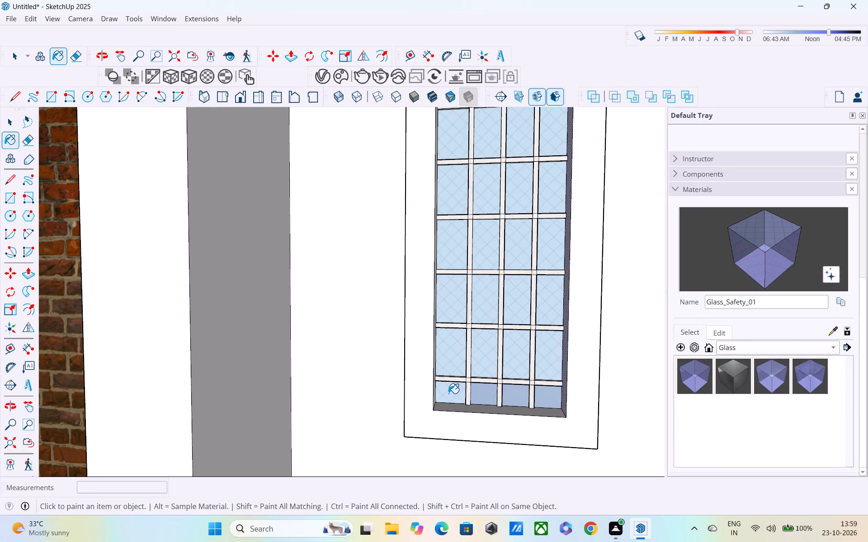
{"action": "left_click", "coordinate": [488, 394]}
{"action": "left_click", "coordinate": [510, 394]}
{"action": "left_click", "coordinate": [542, 399]}
Paint all panes in the short top row and the second row of the gridded window with Glass_Safety_01.
{"action": "scroll", "coordinate": [546, 368], "scroll_direction": "down", "scroll_amount": 3}
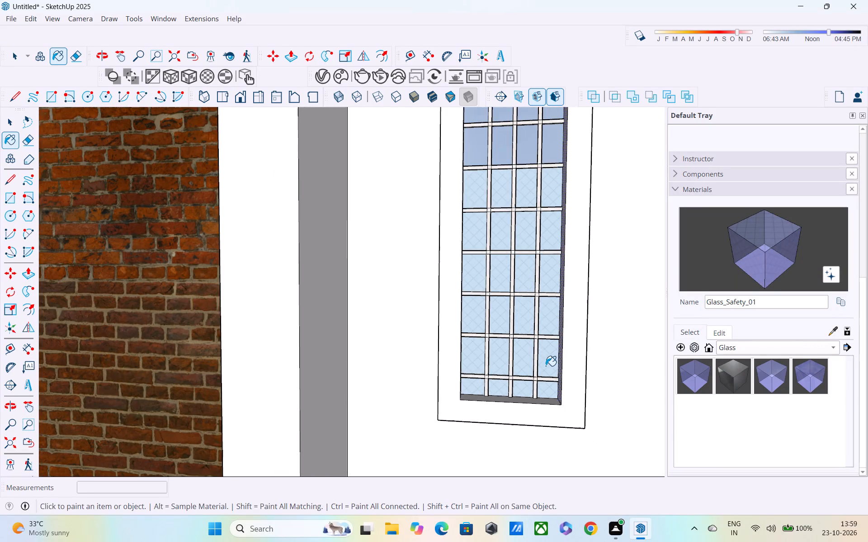
{"action": "middle_click_drag", "start_coordinate": [534, 319], "coordinate": [529, 415]}
{"action": "scroll", "coordinate": [520, 384], "scroll_direction": "down", "scroll_amount": 4}
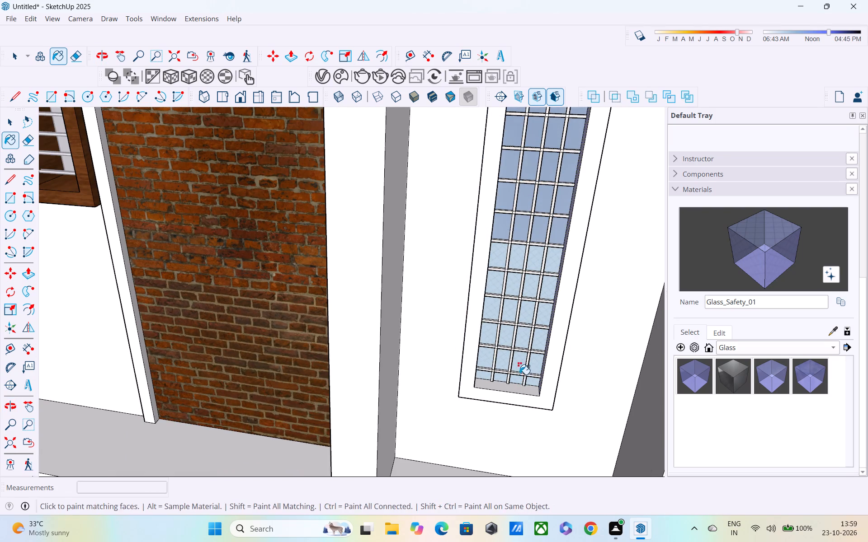
{"action": "middle_click_drag", "start_coordinate": [519, 376], "coordinate": [494, 472], "text": "shift"}
{"action": "middle_click_drag", "start_coordinate": [504, 219], "coordinate": [505, 169]}
{"action": "scroll", "coordinate": [538, 173], "scroll_direction": "up", "scroll_amount": 3}
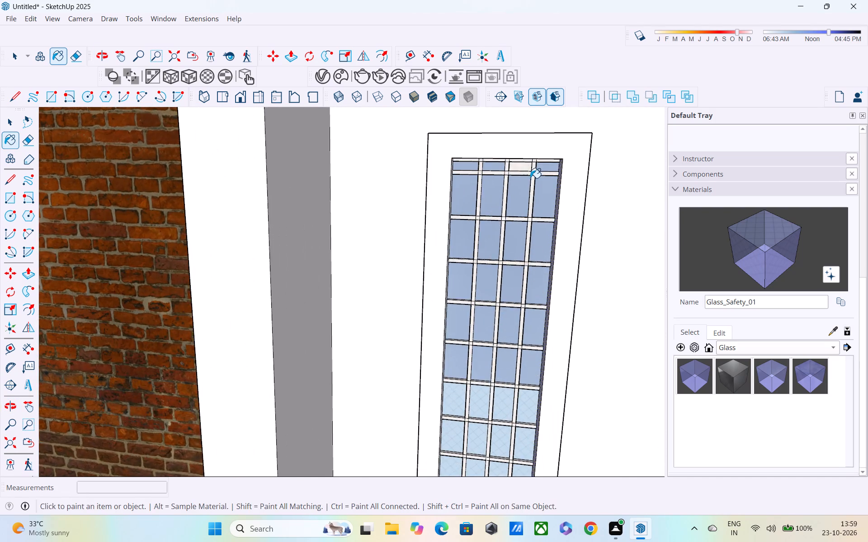
{"action": "scroll", "coordinate": [530, 178], "scroll_direction": "up", "scroll_amount": 2}
{"action": "left_click", "coordinate": [518, 164]}
{"action": "left_click", "coordinate": [453, 164]}
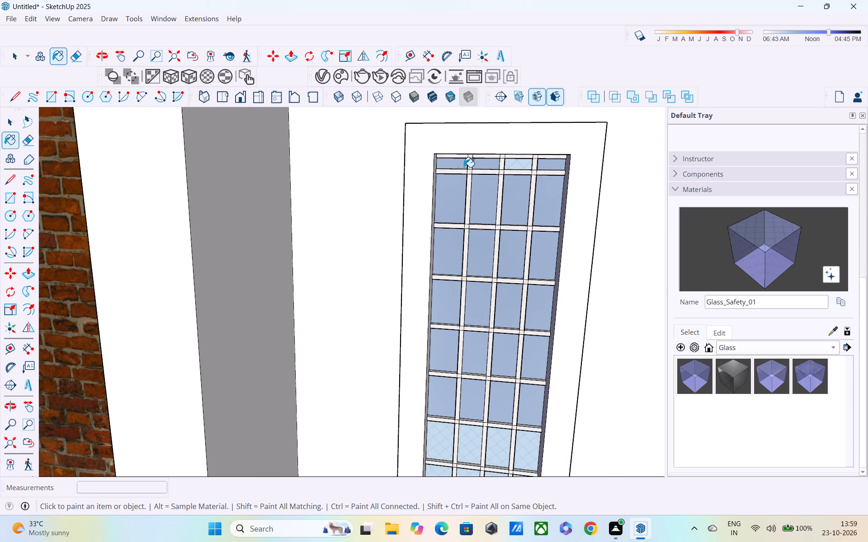
{"action": "left_click", "coordinate": [485, 168]}
{"action": "left_click", "coordinate": [461, 196]}
{"action": "left_click", "coordinate": [503, 201]}
{"action": "left_click", "coordinate": [521, 209]}
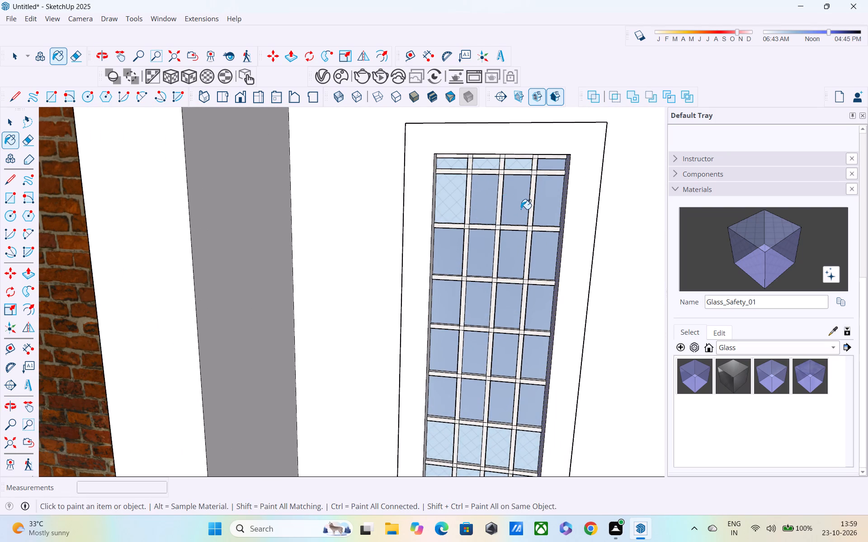
{"action": "left_click", "coordinate": [557, 208]}
{"action": "left_click", "coordinate": [561, 165]}
{"action": "left_click", "coordinate": [497, 187]}
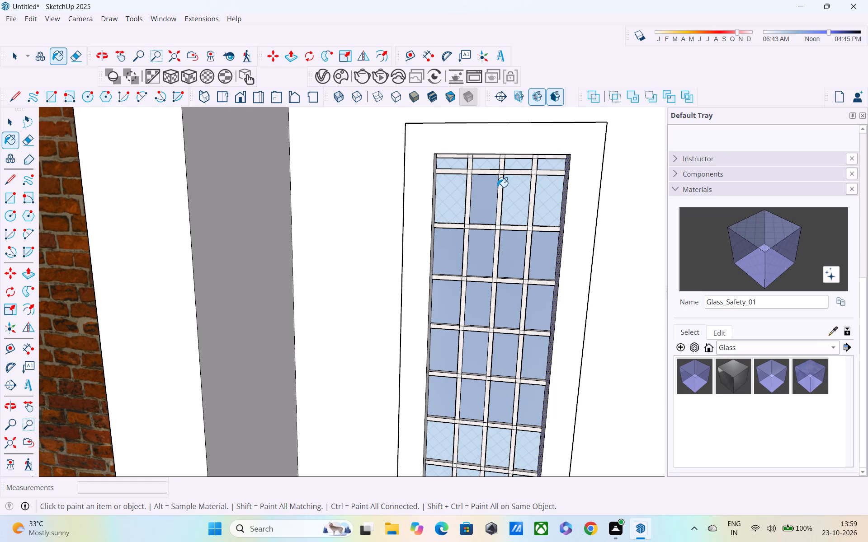
Paint all panes of the third row and the first three panes of the fourth row with Glass_Safety_01.
{"action": "left_click", "coordinate": [437, 261]}
{"action": "left_click", "coordinate": [473, 260]}
{"action": "left_click", "coordinate": [518, 257]}
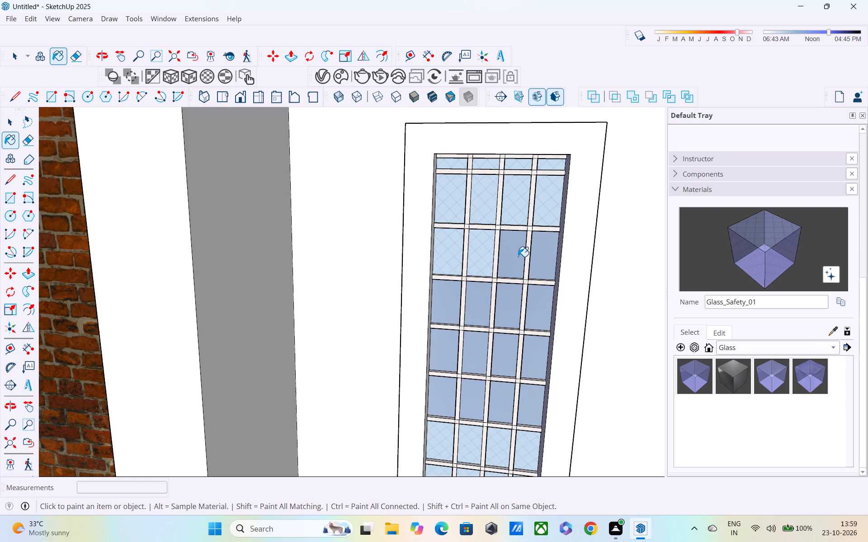
{"action": "left_click", "coordinate": [542, 257]}
{"action": "left_click", "coordinate": [461, 293]}
{"action": "left_click", "coordinate": [470, 302]}
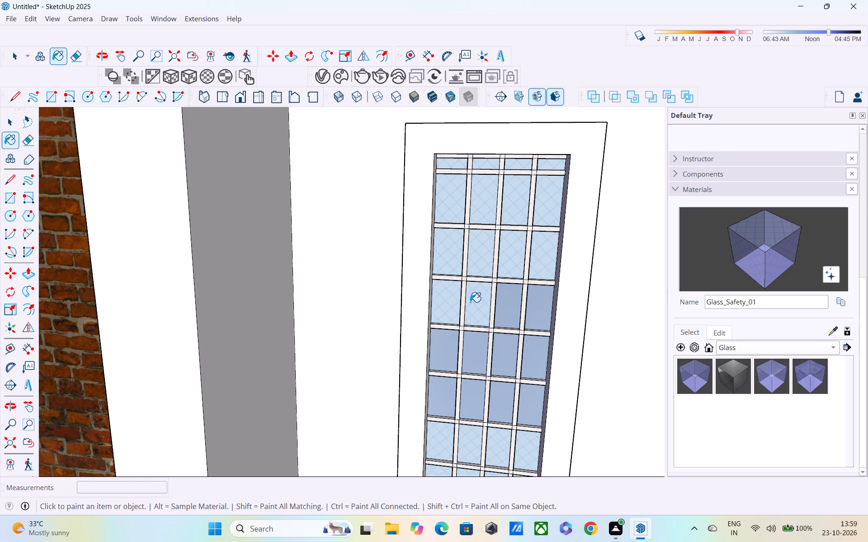
{"action": "left_click", "coordinate": [514, 304]}
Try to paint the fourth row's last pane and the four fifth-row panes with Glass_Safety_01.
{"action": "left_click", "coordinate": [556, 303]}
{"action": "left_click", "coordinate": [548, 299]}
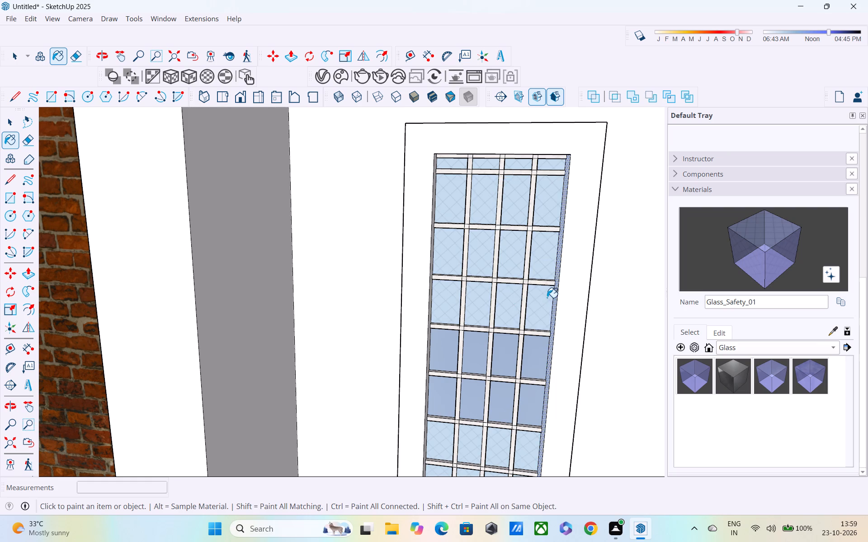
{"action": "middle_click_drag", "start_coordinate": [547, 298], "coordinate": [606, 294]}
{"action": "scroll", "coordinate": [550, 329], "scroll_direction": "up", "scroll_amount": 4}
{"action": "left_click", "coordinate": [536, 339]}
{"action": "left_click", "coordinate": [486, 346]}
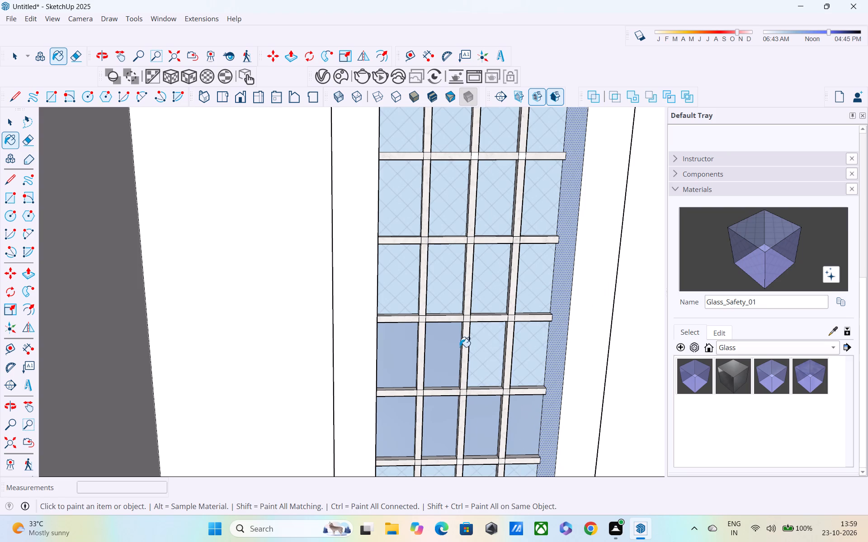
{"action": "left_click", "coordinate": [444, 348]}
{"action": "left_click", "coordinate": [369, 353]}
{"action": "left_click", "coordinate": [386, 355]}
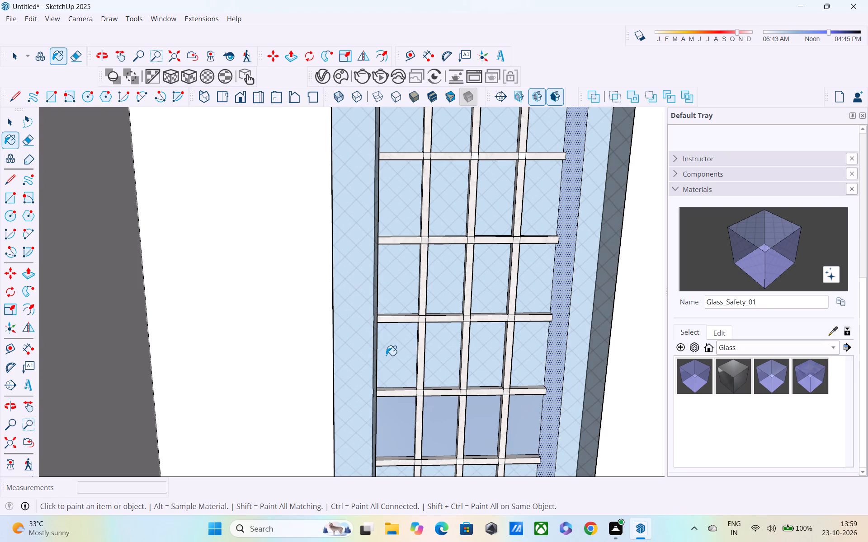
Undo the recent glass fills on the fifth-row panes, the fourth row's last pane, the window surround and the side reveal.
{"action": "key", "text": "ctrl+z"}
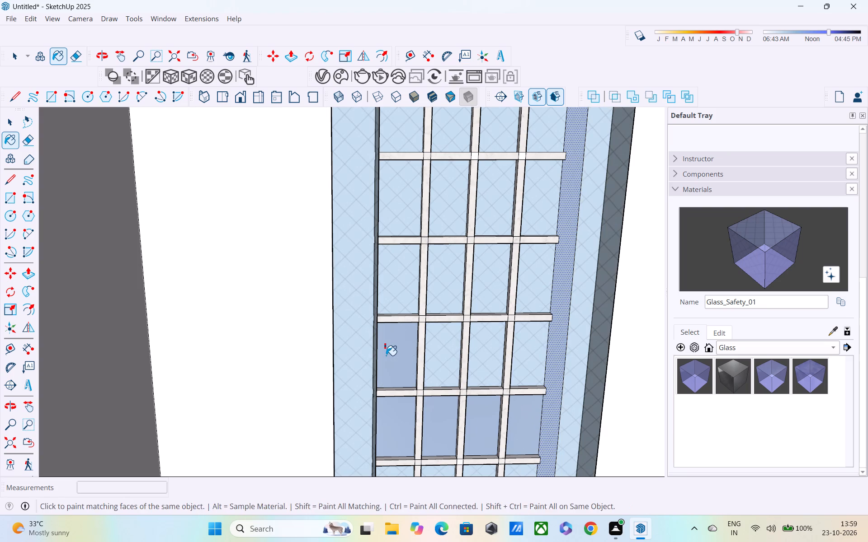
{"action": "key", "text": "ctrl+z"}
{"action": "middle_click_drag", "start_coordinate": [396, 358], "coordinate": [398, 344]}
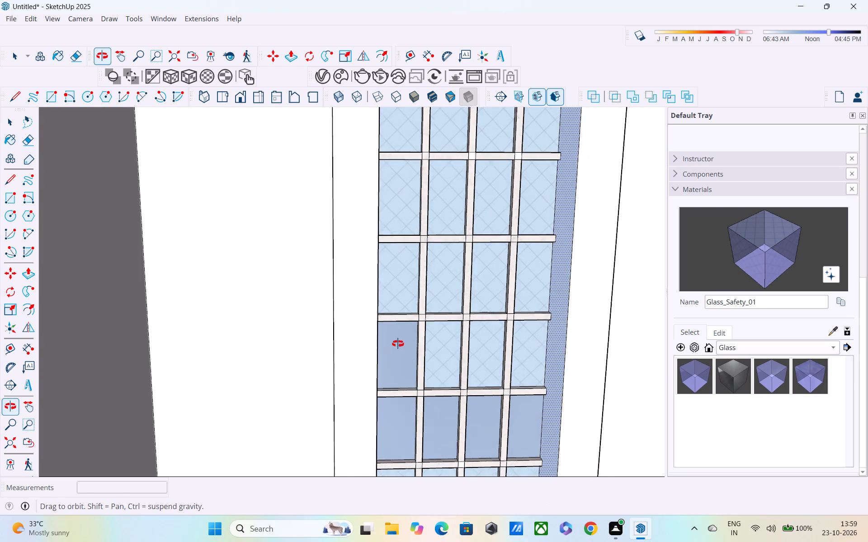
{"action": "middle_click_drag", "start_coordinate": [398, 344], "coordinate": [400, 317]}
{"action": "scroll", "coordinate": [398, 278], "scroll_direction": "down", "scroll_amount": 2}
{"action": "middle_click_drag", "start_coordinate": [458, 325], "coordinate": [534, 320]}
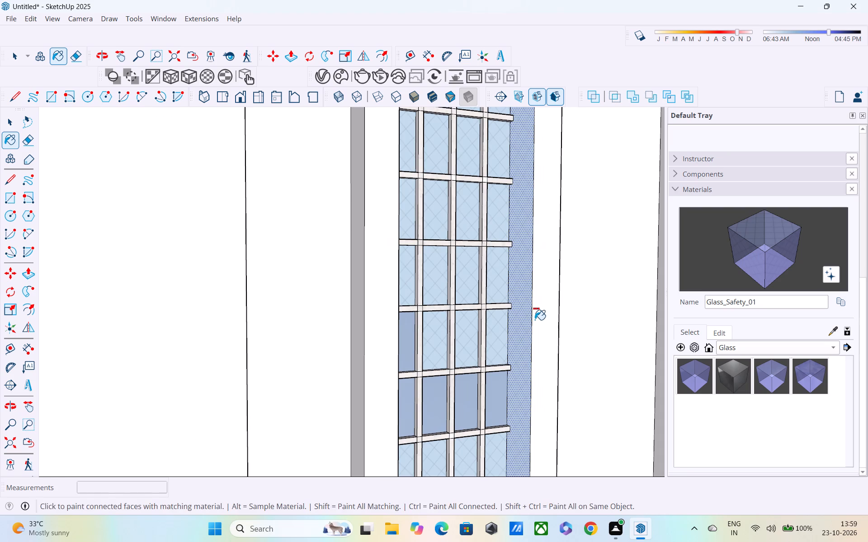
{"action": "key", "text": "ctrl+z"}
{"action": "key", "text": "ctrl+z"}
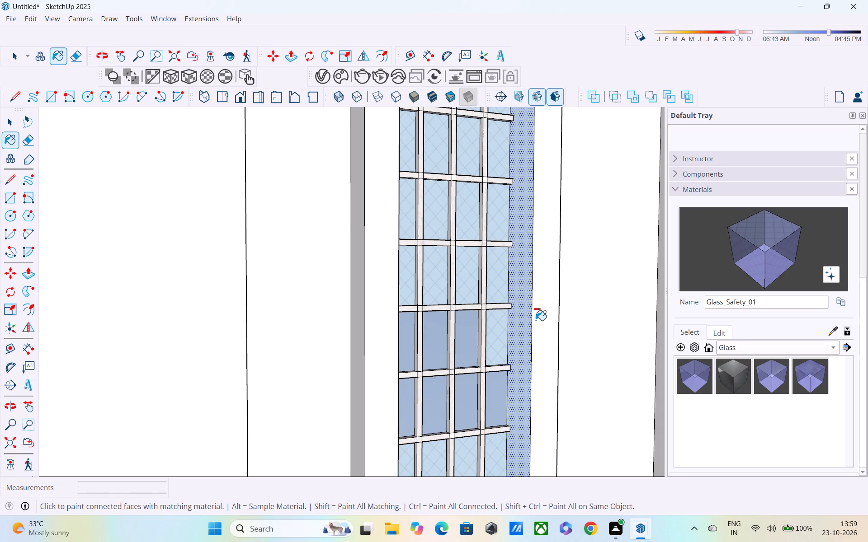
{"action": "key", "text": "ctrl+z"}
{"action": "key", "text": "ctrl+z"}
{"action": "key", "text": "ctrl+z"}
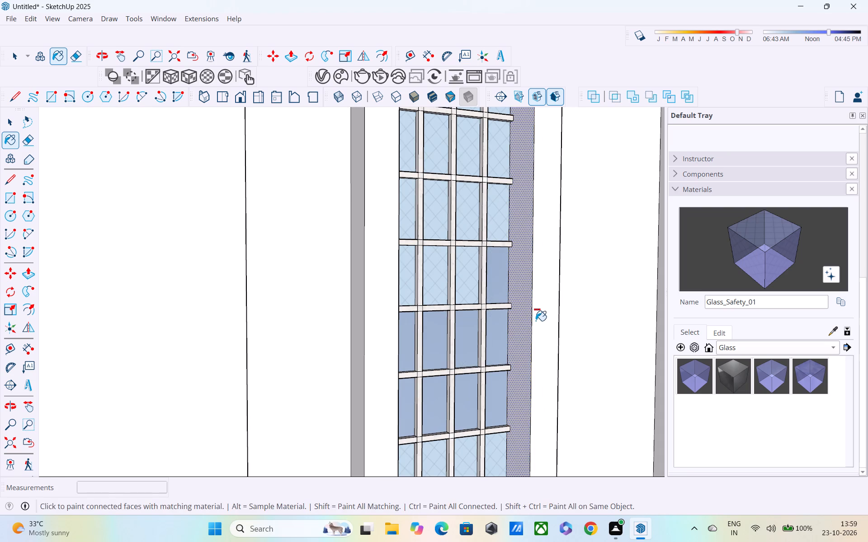
Paint the fourth row's last pane and all panes in the fifth and sixth rows with Glass_Safety_01.
{"action": "left_click", "coordinate": [497, 262]}
{"action": "left_click", "coordinate": [496, 332]}
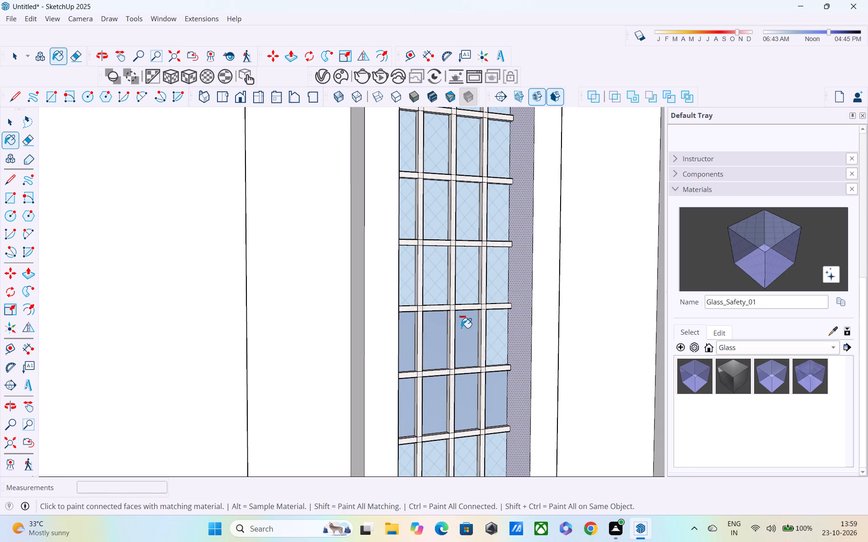
{"action": "left_click", "coordinate": [461, 328]}
{"action": "left_click", "coordinate": [426, 328]}
{"action": "left_click", "coordinate": [407, 336]}
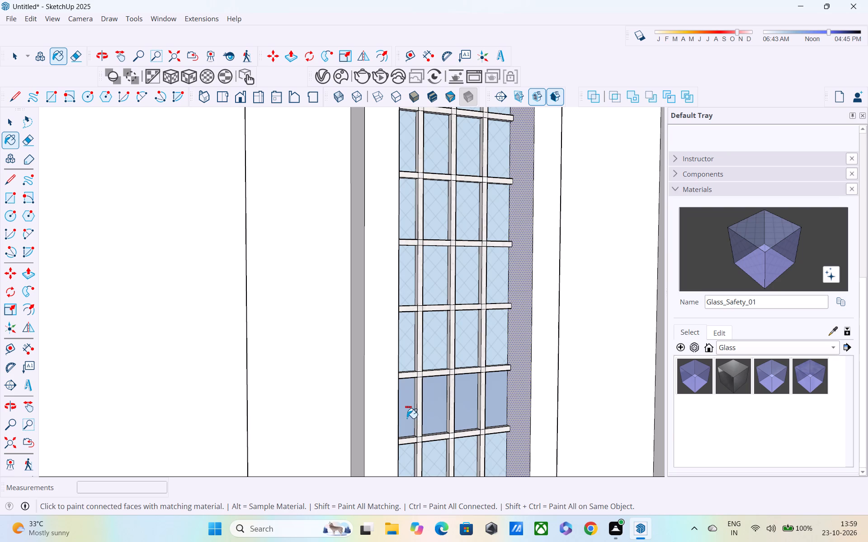
{"action": "left_click", "coordinate": [407, 418]}
{"action": "left_click", "coordinate": [439, 396]}
{"action": "left_click", "coordinate": [467, 396]}
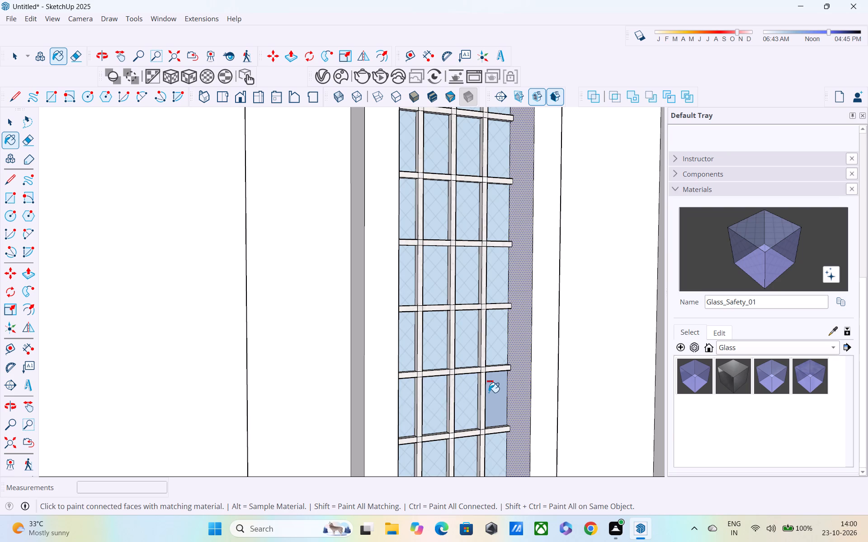
{"action": "left_click", "coordinate": [489, 392]}
Stop painting and exit the open front facade group.
{"action": "scroll", "coordinate": [488, 392], "scroll_direction": "down", "scroll_amount": 2}
{"action": "middle_click_drag", "start_coordinate": [484, 391], "coordinate": [390, 374]}
{"action": "scroll", "coordinate": [387, 371], "scroll_direction": "down", "scroll_amount": 6}
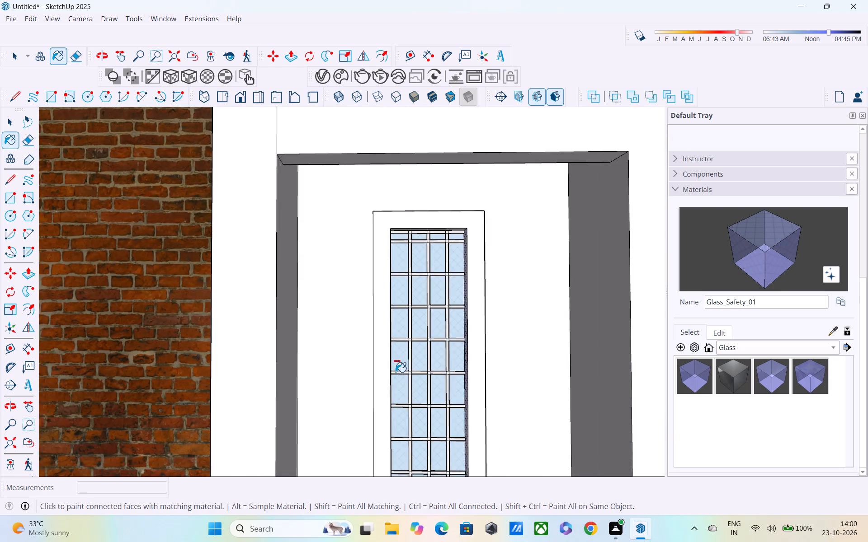
{"action": "scroll", "coordinate": [396, 372], "scroll_direction": "down", "scroll_amount": 10}
{"action": "middle_click_drag", "start_coordinate": [407, 351], "coordinate": [406, 343]}
{"action": "scroll", "coordinate": [406, 346], "scroll_direction": "down", "scroll_amount": 4}
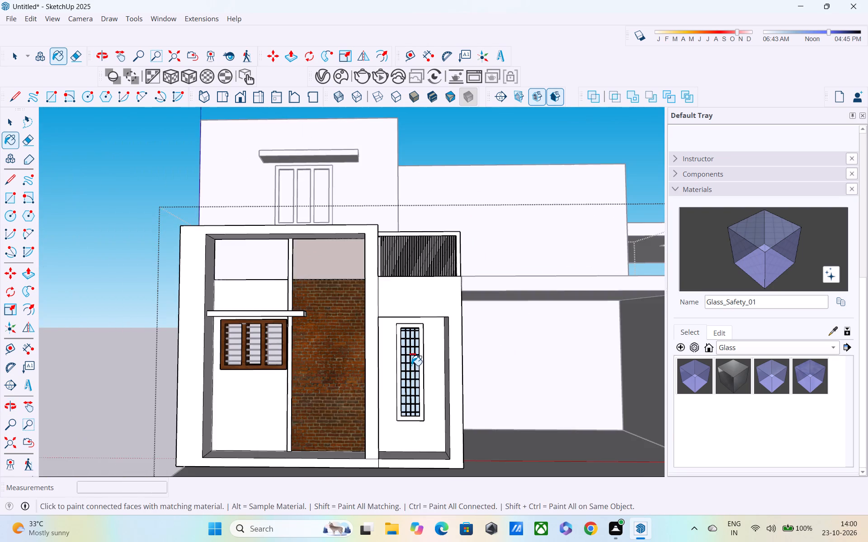
{"action": "middle_click_drag", "start_coordinate": [411, 367], "coordinate": [411, 388]}
{"action": "scroll", "coordinate": [411, 385], "scroll_direction": "down", "scroll_amount": 3}
{"action": "middle_click_drag", "start_coordinate": [410, 386], "coordinate": [389, 398]}
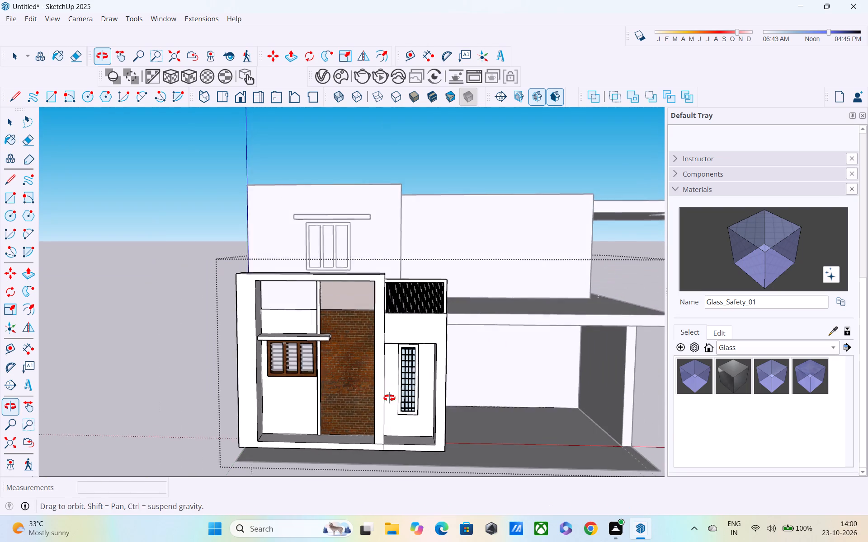
{"action": "middle_click_drag", "start_coordinate": [389, 398], "coordinate": [336, 359]}
{"action": "scroll", "coordinate": [327, 317], "scroll_direction": "up", "scroll_amount": 3}
{"action": "key", "text": "space"}
{"action": "left_click", "coordinate": [150, 165]}
Examine the building's front facade and the upper storey's window, canopy and open-topped walls from the front and above.
{"action": "middle_click_drag", "start_coordinate": [284, 279], "coordinate": [320, 305]}
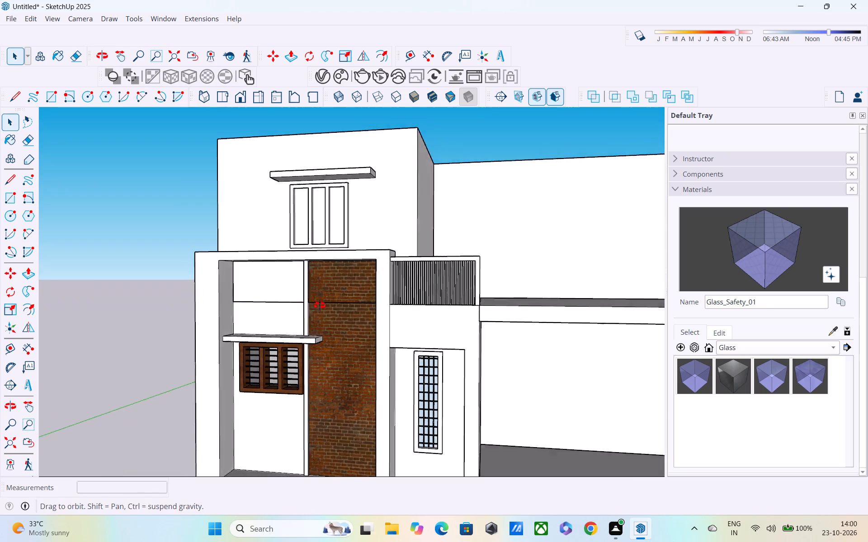
{"action": "middle_click_drag", "start_coordinate": [320, 305], "coordinate": [364, 279]}
{"action": "scroll", "coordinate": [273, 298], "scroll_direction": "up", "scroll_amount": 4}
{"action": "scroll", "coordinate": [273, 298], "scroll_direction": "down", "scroll_amount": 3}
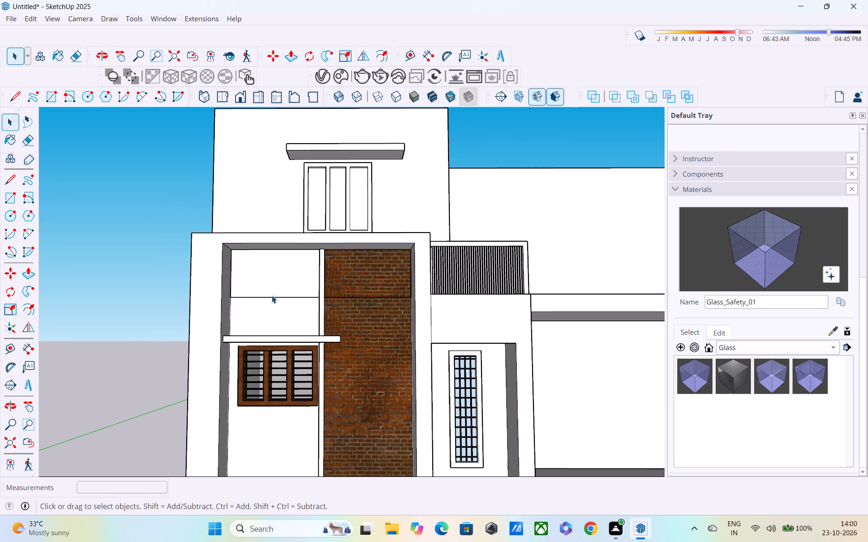
{"action": "middle_click_drag", "start_coordinate": [272, 295], "coordinate": [281, 397]}
{"action": "key", "text": "space"}
{"action": "key", "text": "space"}
{"action": "middle_click_drag", "start_coordinate": [289, 306], "coordinate": [312, 401]}
{"action": "scroll", "coordinate": [313, 283], "scroll_direction": "down", "scroll_amount": 1}
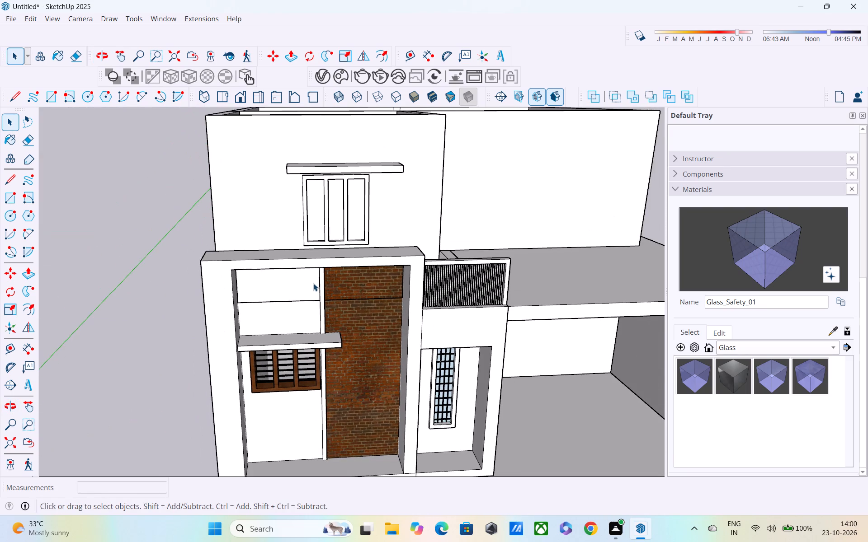
{"action": "middle_click_drag", "start_coordinate": [335, 344], "coordinate": [349, 497], "text": "shift"}
{"action": "middle_click_drag", "start_coordinate": [346, 365], "coordinate": [356, 423]}
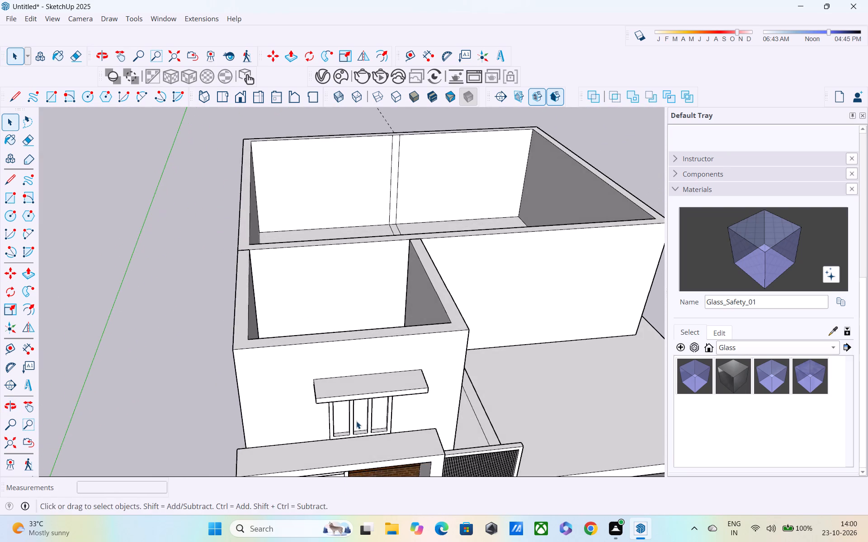
{"action": "scroll", "coordinate": [356, 421], "scroll_direction": "up", "scroll_amount": 3}
{"action": "scroll", "coordinate": [342, 377], "scroll_direction": "up", "scroll_amount": 1}
{"action": "middle_click_drag", "start_coordinate": [340, 377], "coordinate": [327, 325]}
{"action": "scroll", "coordinate": [327, 320], "scroll_direction": "up", "scroll_amount": 4}
{"action": "middle_click_drag", "start_coordinate": [328, 329], "coordinate": [343, 377]}
{"action": "scroll", "coordinate": [345, 374], "scroll_direction": "up", "scroll_amount": 2}
{"action": "scroll", "coordinate": [345, 374], "scroll_direction": "down", "scroll_amount": 1}
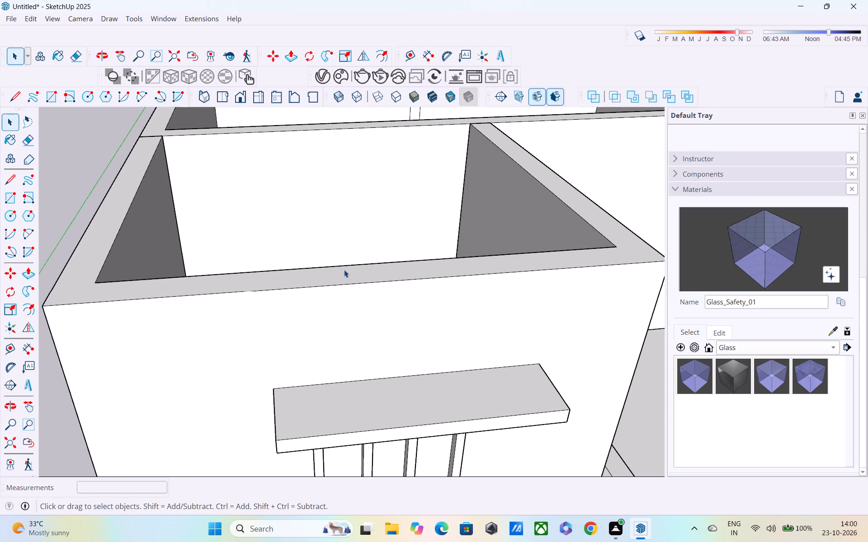
Place a guide line 3" below the top edge of the upper storey's front wall.
{"action": "scroll", "coordinate": [352, 271], "scroll_direction": "down", "scroll_amount": 1}
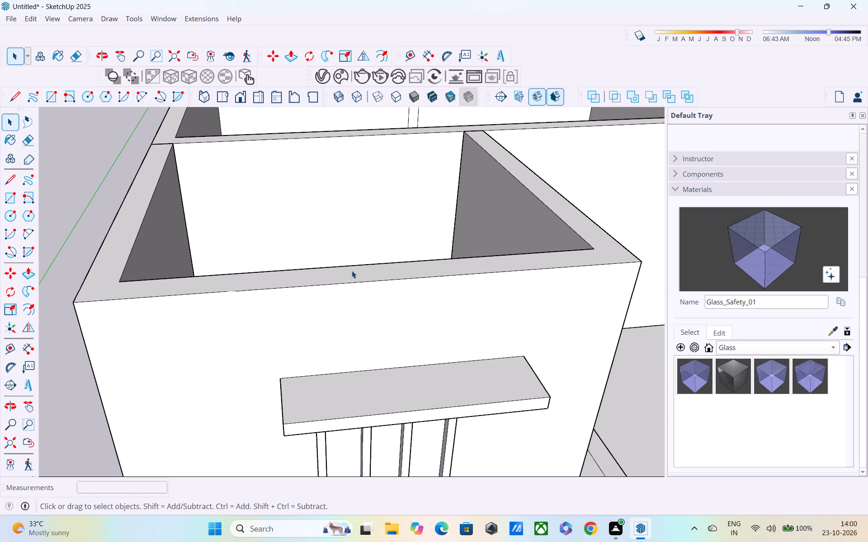
{"action": "middle_click_drag", "start_coordinate": [357, 277], "coordinate": [363, 313], "text": "shift"}
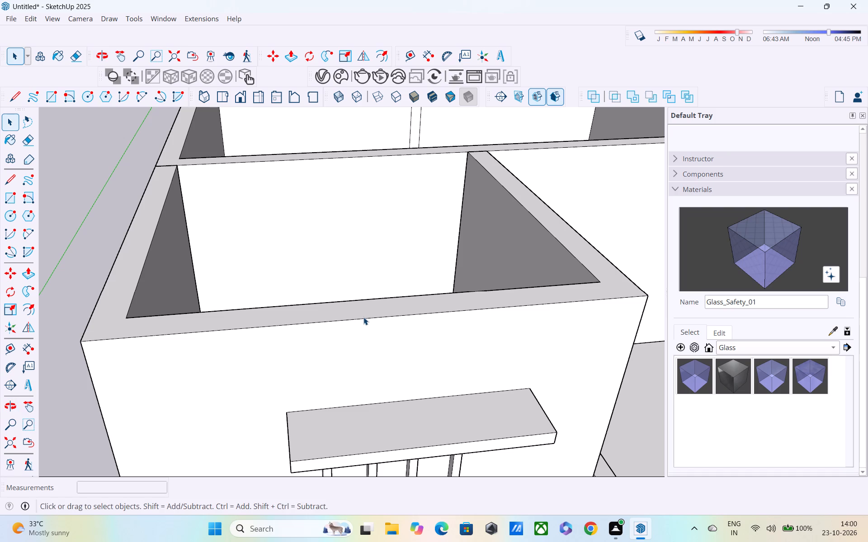
{"action": "key", "text": "t"}
{"action": "left_click", "coordinate": [357, 323]}
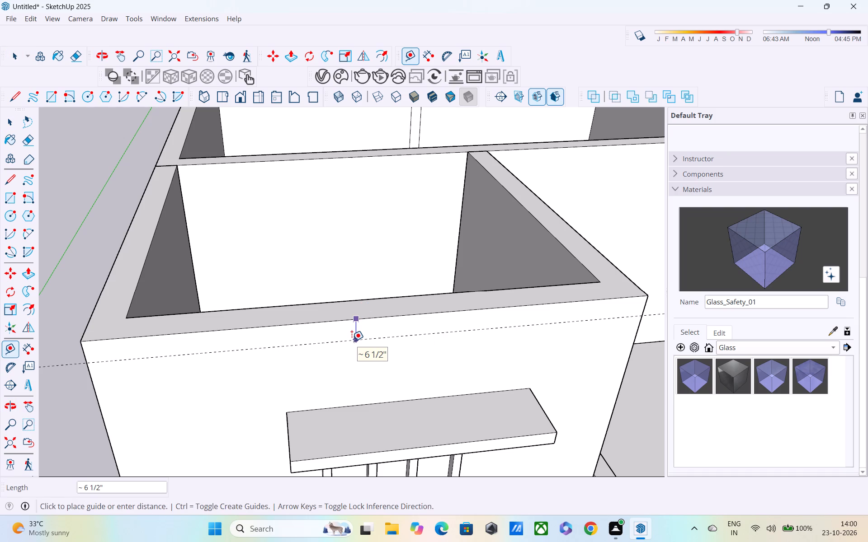
{"action": "type", "text": "3\""}
{"action": "key", "text": "Return"}
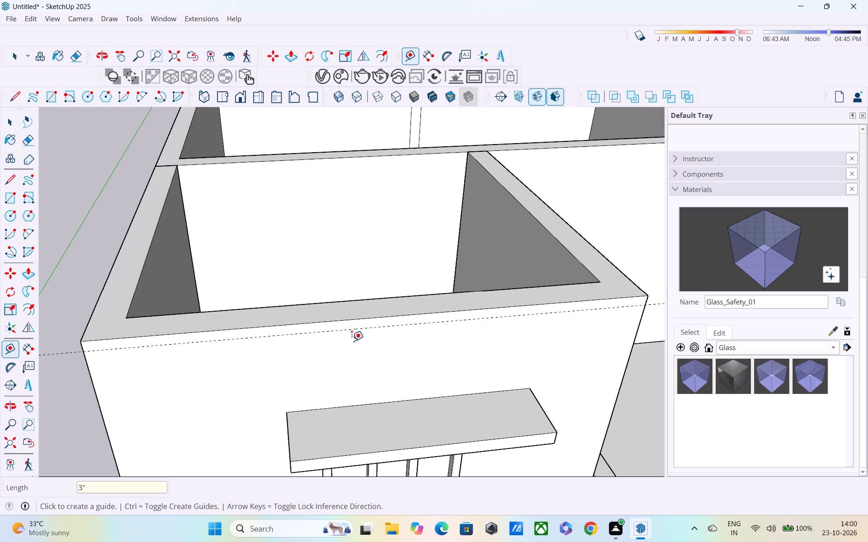
Place a vertical guide line 9" in from the left edge of the upper storey's front wall.
{"action": "middle_click_drag", "start_coordinate": [320, 340], "coordinate": [370, 341], "text": "shift"}
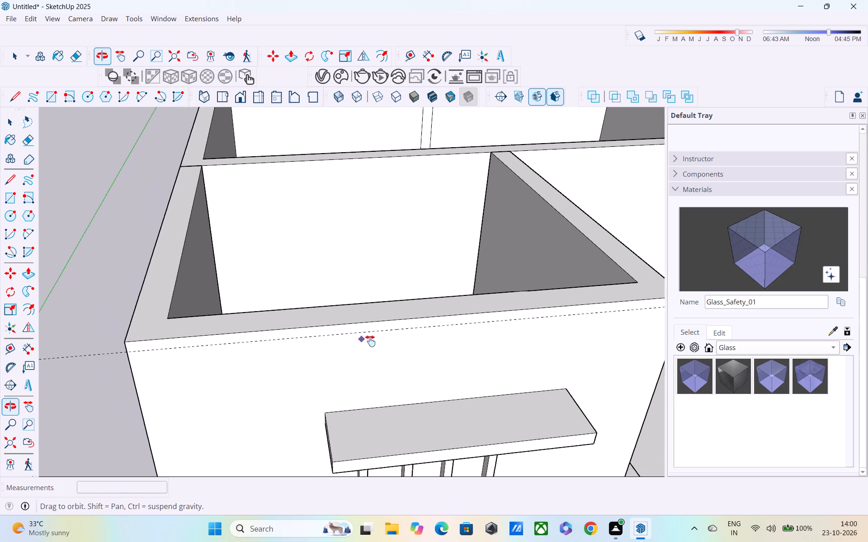
{"action": "middle_click_drag", "start_coordinate": [370, 341], "coordinate": [393, 343], "text": "shift"}
{"action": "left_click", "coordinate": [161, 365]}
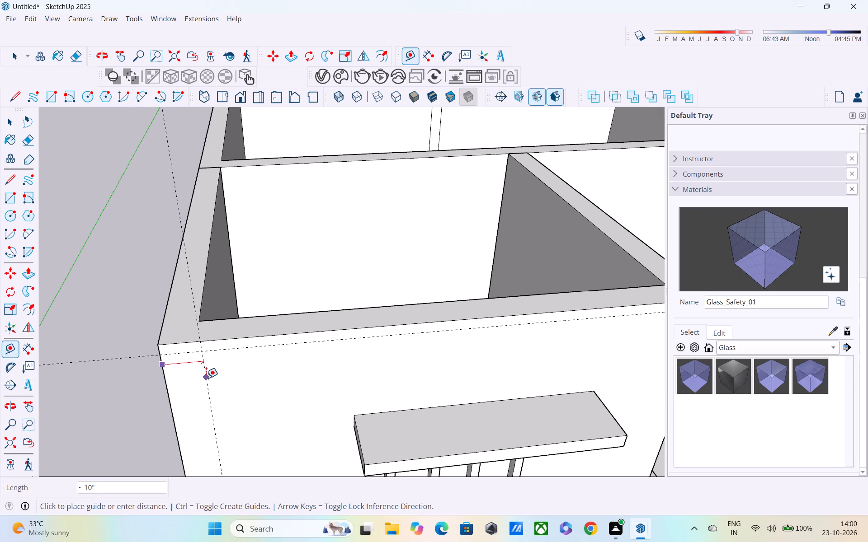
{"action": "type", "text": "9\""}
{"action": "key", "text": "Return"}
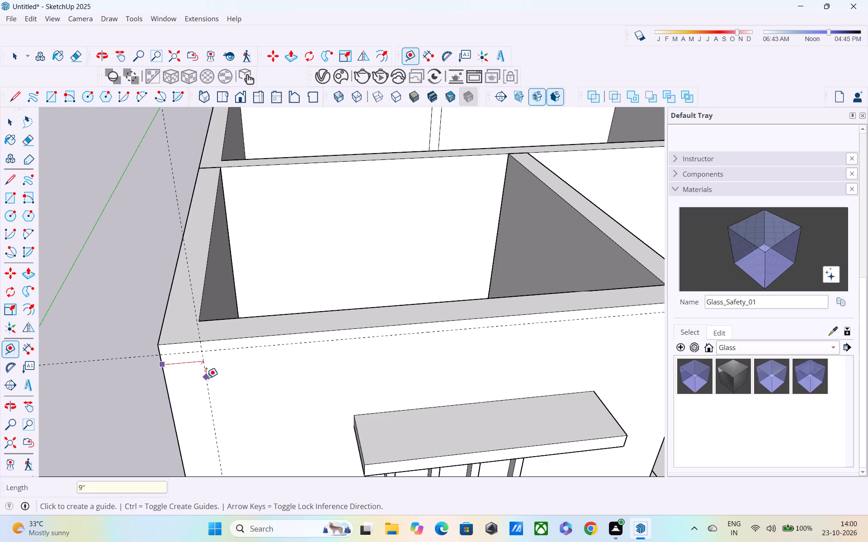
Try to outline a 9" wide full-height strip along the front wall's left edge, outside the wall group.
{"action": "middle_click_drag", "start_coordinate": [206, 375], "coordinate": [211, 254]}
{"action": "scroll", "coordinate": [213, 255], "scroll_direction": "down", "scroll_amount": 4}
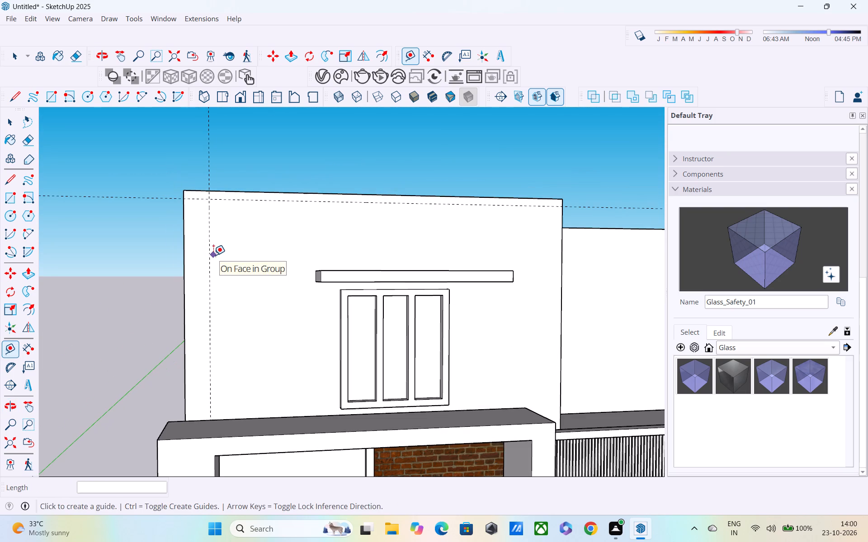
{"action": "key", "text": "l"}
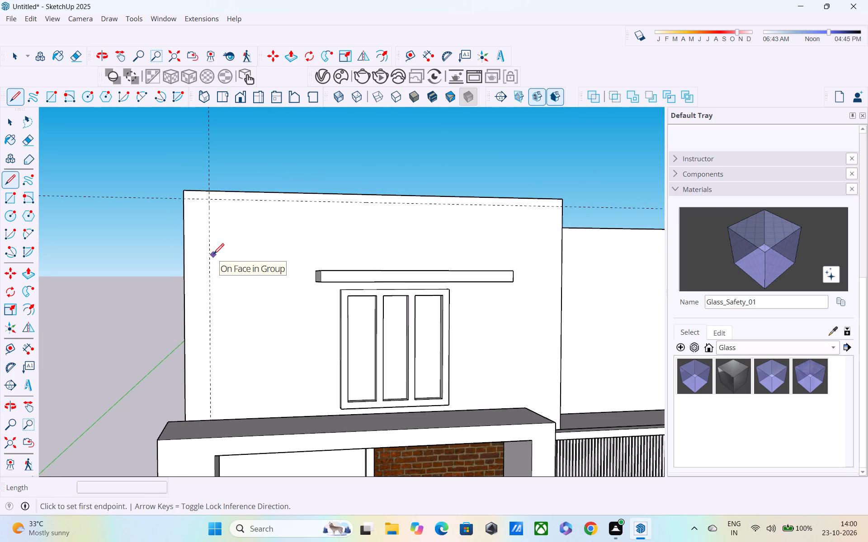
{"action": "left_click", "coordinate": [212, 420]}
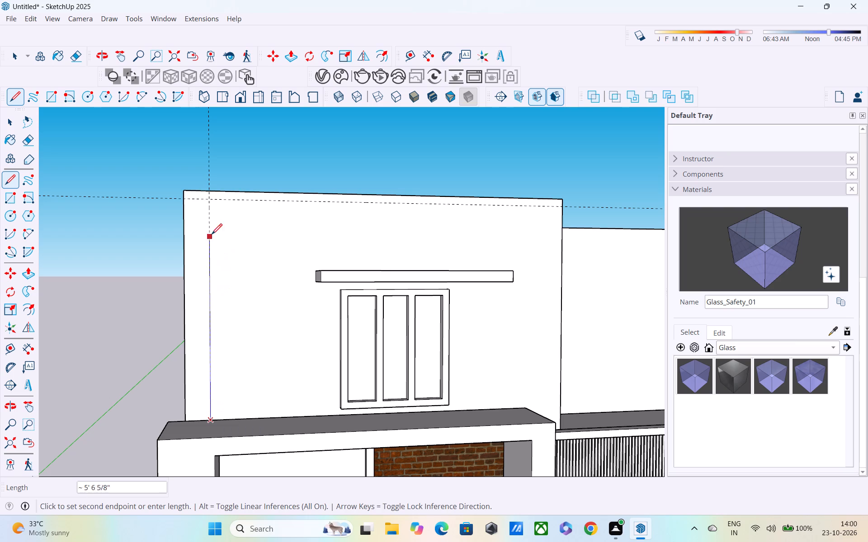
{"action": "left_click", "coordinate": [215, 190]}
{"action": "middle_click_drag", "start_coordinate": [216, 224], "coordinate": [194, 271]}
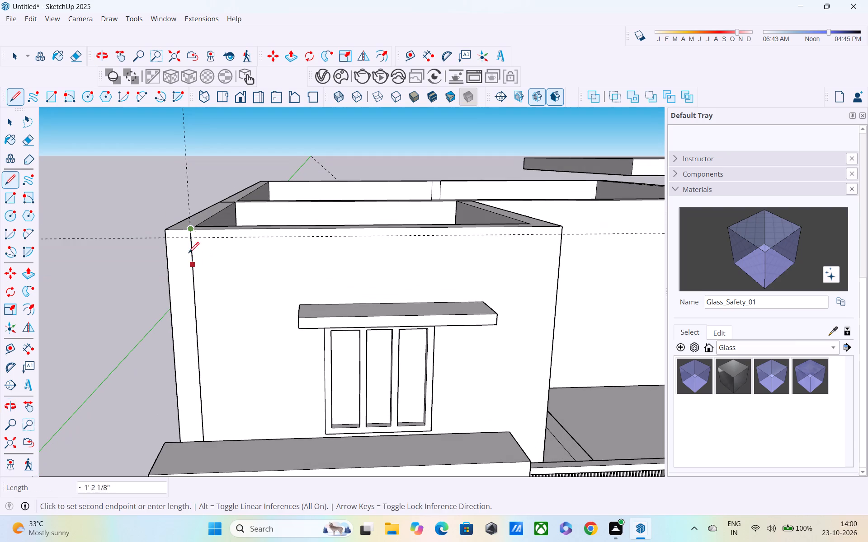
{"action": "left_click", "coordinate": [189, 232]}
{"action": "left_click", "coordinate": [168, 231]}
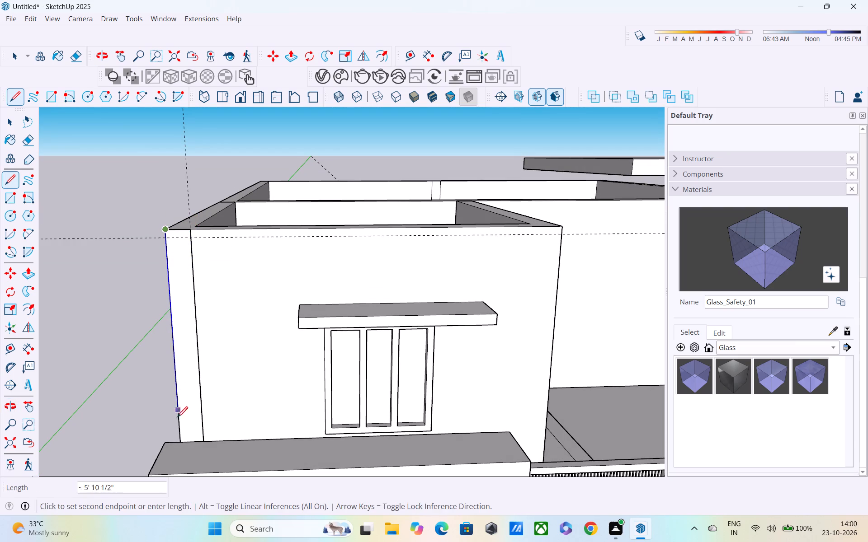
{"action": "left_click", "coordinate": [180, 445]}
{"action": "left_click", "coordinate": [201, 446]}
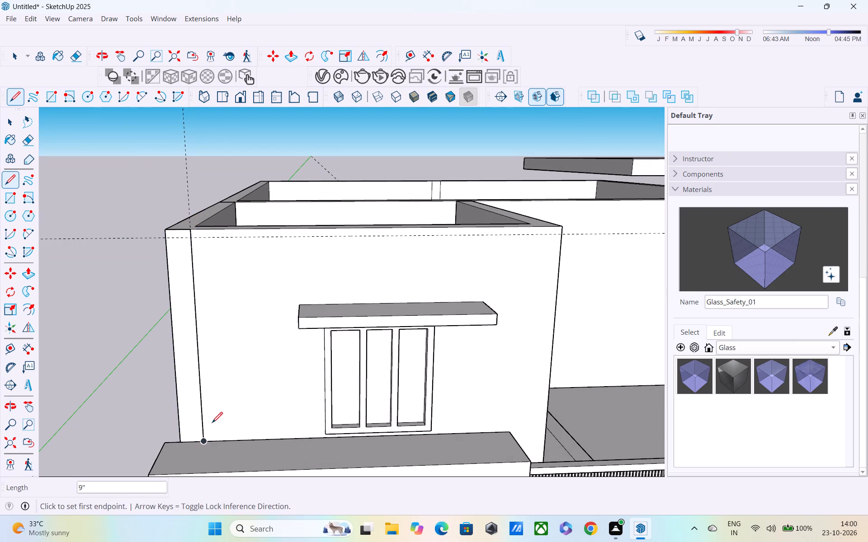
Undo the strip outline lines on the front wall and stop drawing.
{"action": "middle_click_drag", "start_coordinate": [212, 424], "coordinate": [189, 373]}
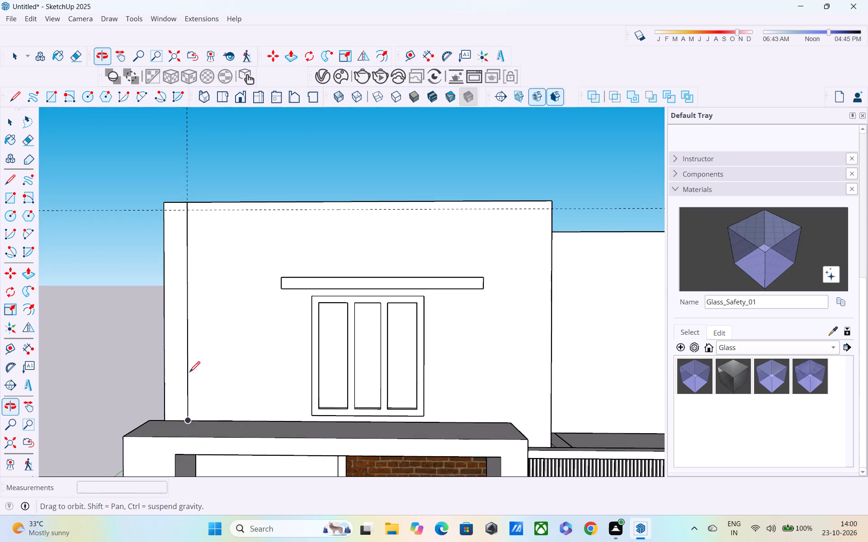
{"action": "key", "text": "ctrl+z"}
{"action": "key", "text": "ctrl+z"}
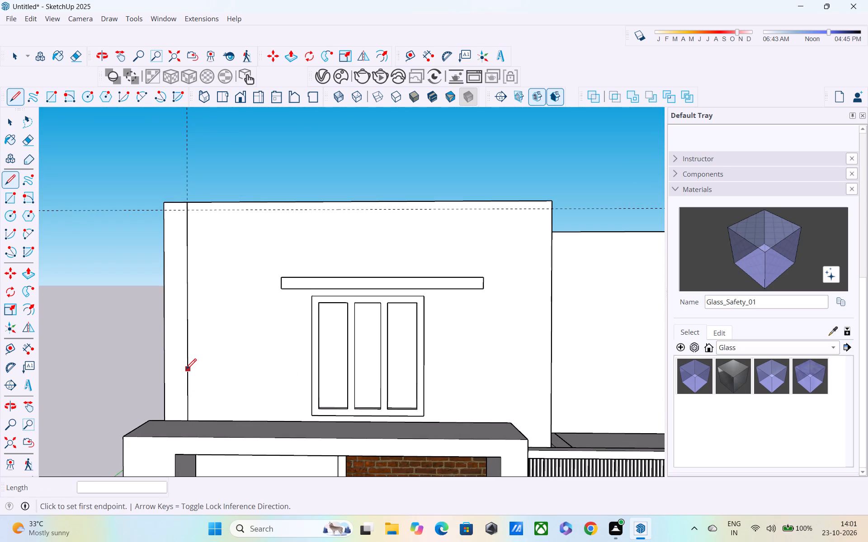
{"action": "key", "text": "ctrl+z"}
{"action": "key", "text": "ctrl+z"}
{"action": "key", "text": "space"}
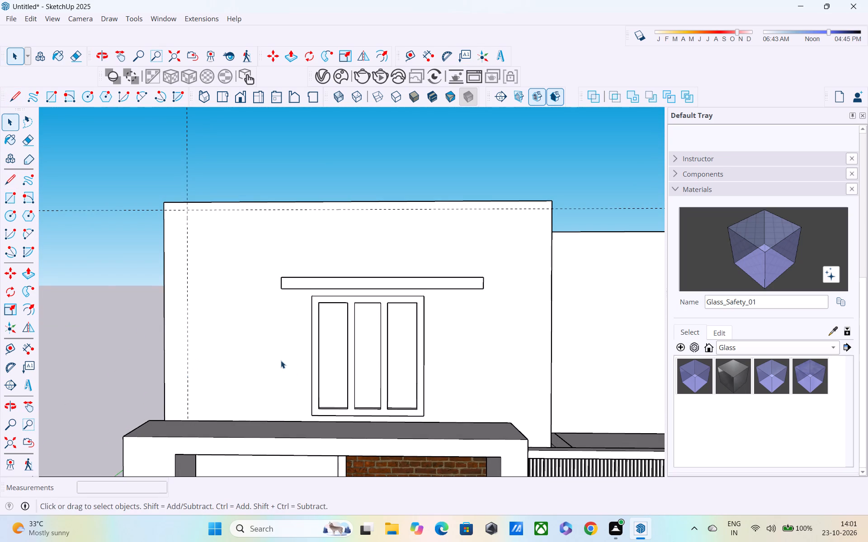
Open the upper storey's wall group and outline a 9" wide full-height strip along the front face's left edge.
{"action": "double_click", "coordinate": [272, 355]}
{"action": "middle_click_drag", "start_coordinate": [270, 357], "coordinate": [276, 384]}
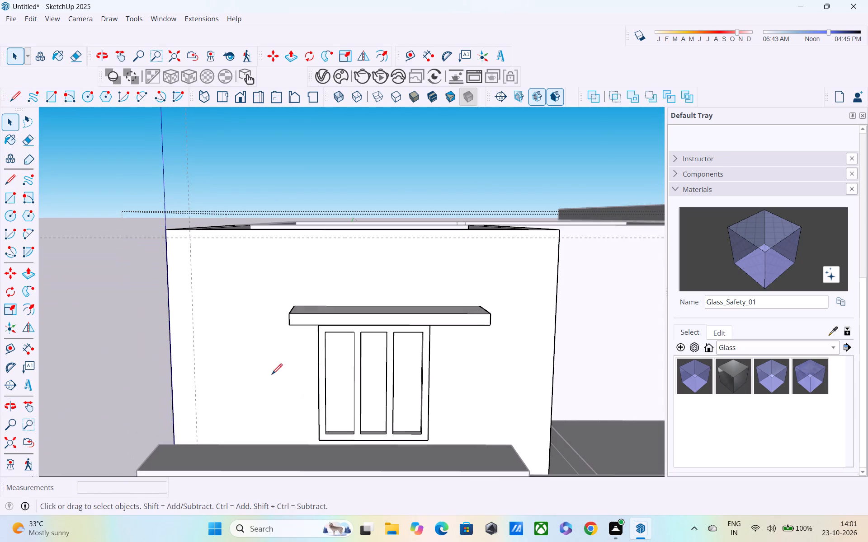
{"action": "key", "text": "l"}
{"action": "left_click", "coordinate": [196, 444]}
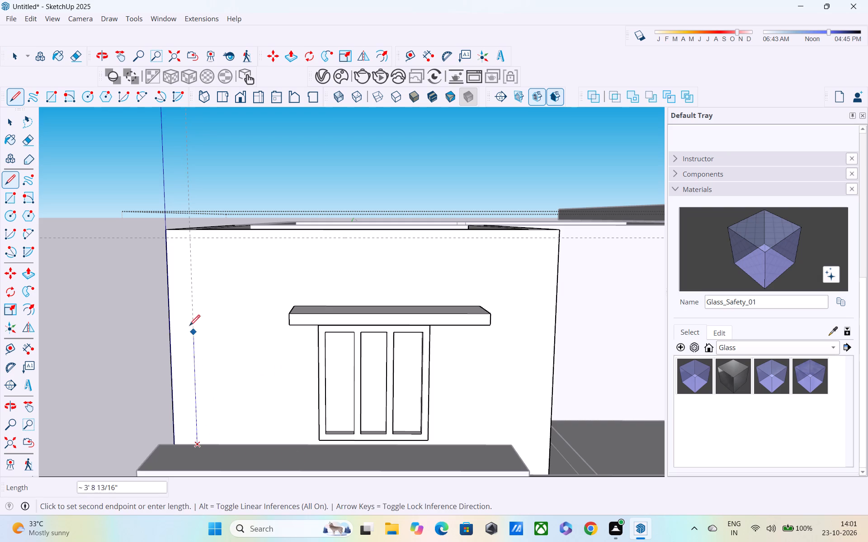
{"action": "left_click", "coordinate": [193, 230]}
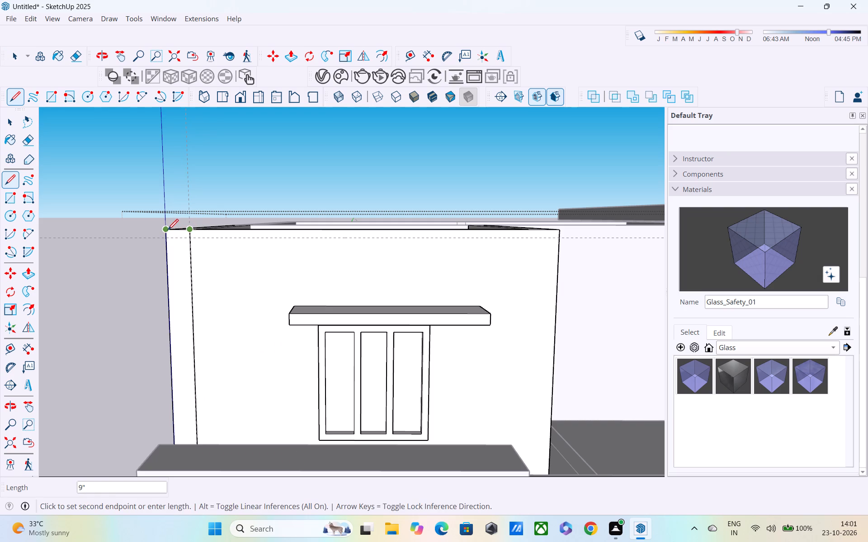
{"action": "left_click", "coordinate": [168, 231]}
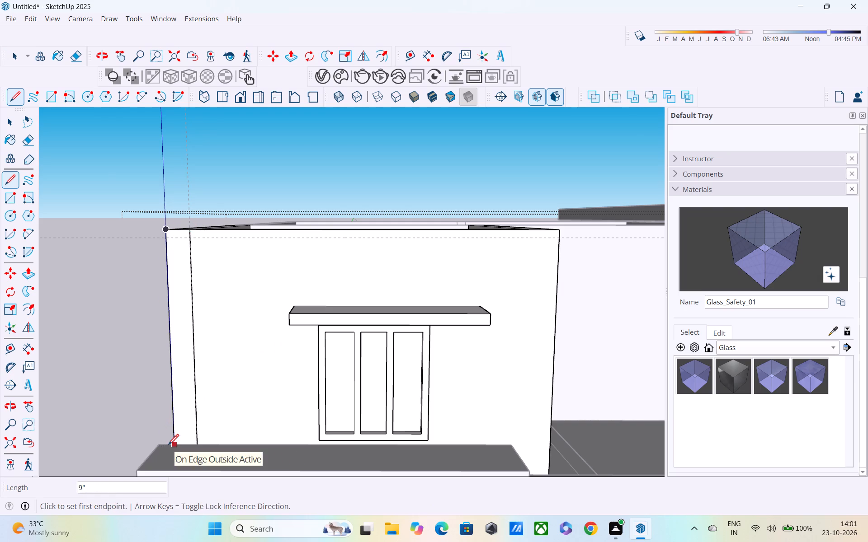
{"action": "left_click", "coordinate": [173, 445]}
{"action": "left_click", "coordinate": [197, 446]}
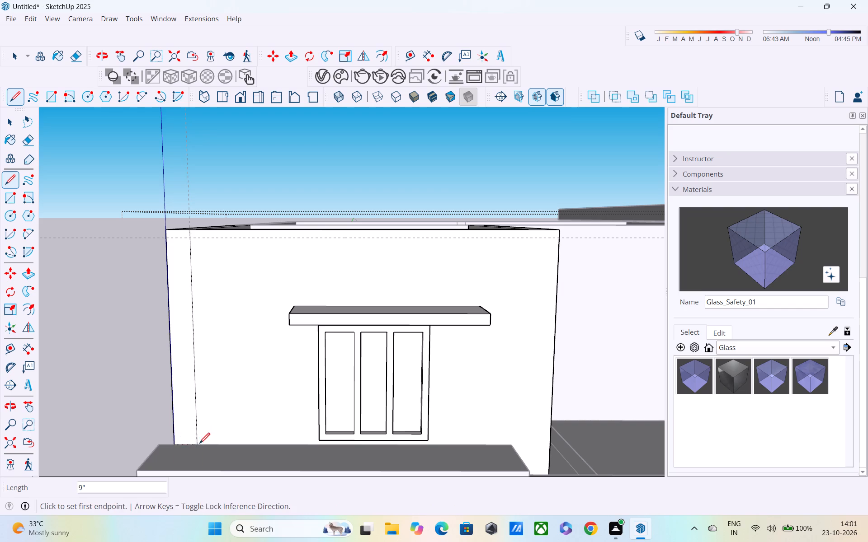
Draw a line along the front wall's top edge from the 9" strip to the far right corner.
{"action": "middle_click_drag", "start_coordinate": [227, 433], "coordinate": [323, 457]}
{"action": "scroll", "coordinate": [323, 421], "scroll_direction": "down", "scroll_amount": 4}
{"action": "middle_click_drag", "start_coordinate": [320, 403], "coordinate": [237, 366]}
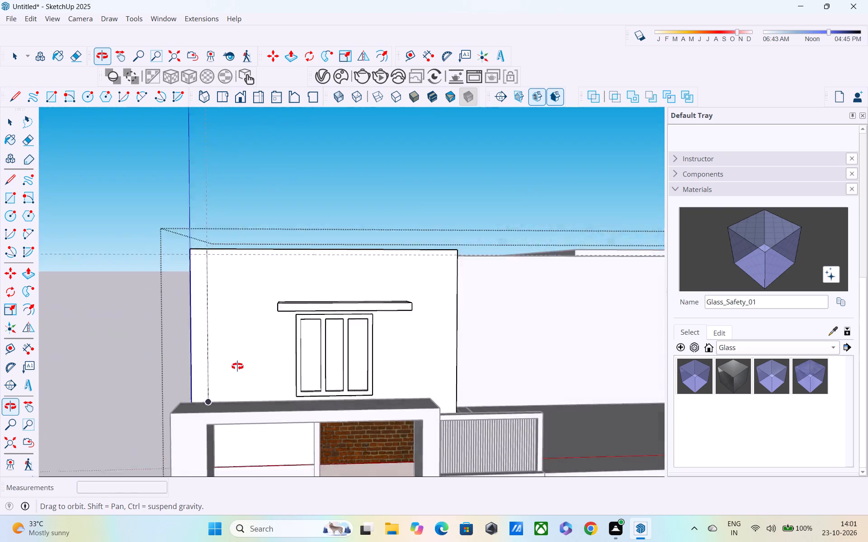
{"action": "middle_click_drag", "start_coordinate": [237, 366], "coordinate": [236, 369]}
{"action": "scroll", "coordinate": [181, 213], "scroll_direction": "up", "scroll_amount": 3}
{"action": "scroll", "coordinate": [203, 280], "scroll_direction": "up", "scroll_amount": 3}
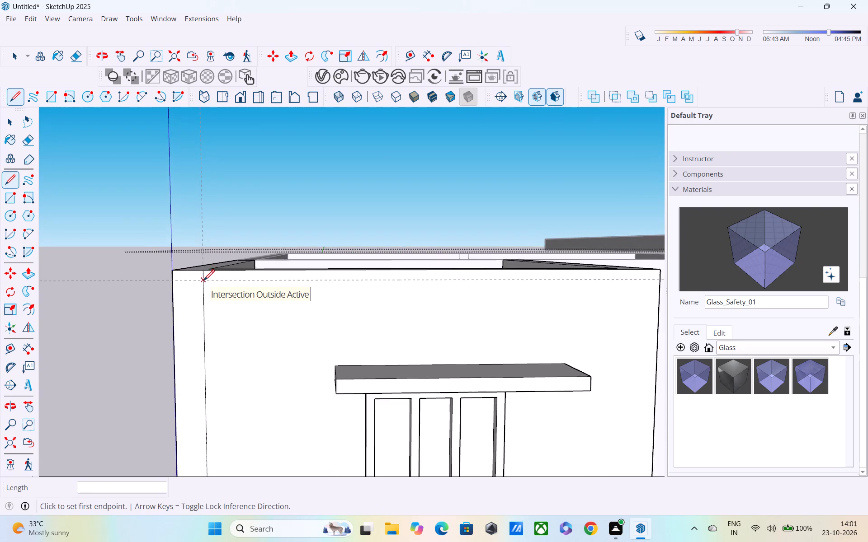
{"action": "scroll", "coordinate": [204, 281], "scroll_direction": "up", "scroll_amount": 3}
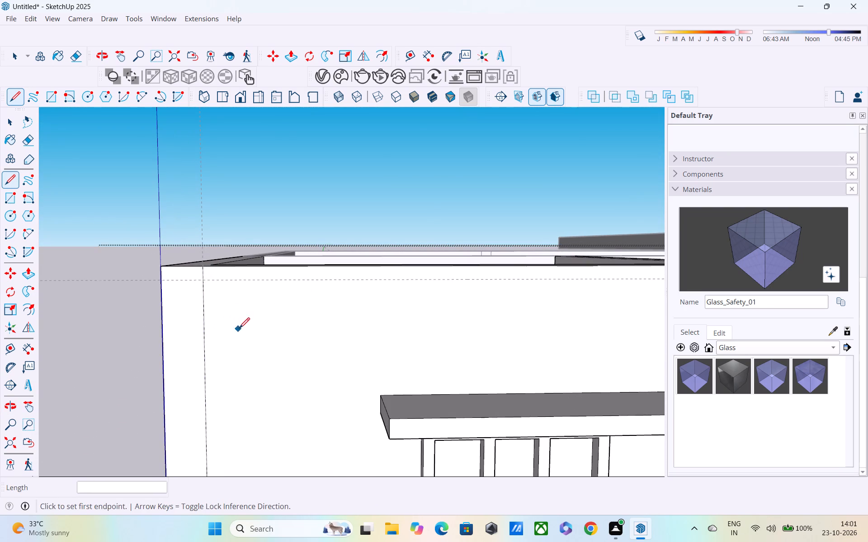
{"action": "scroll", "coordinate": [230, 271], "scroll_direction": "down", "scroll_amount": 1}
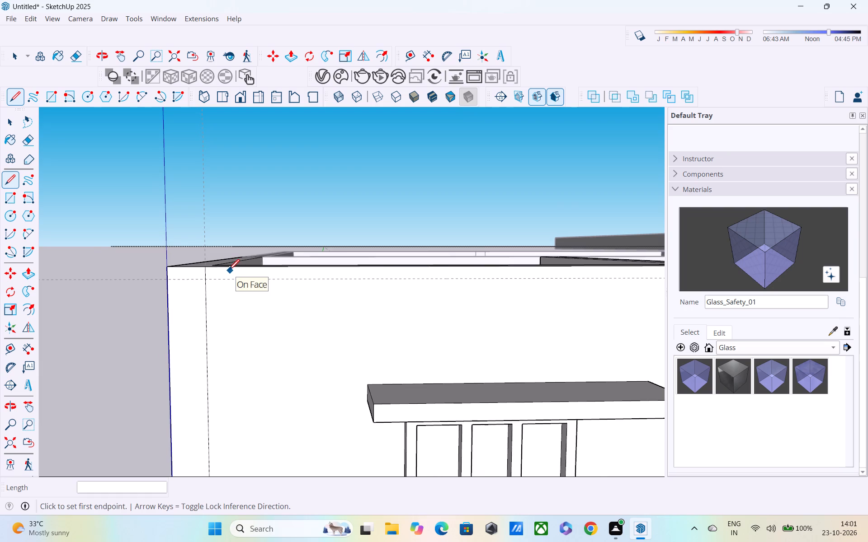
{"action": "middle_click_drag", "start_coordinate": [228, 271], "coordinate": [219, 322]}
{"action": "scroll", "coordinate": [199, 345], "scroll_direction": "up", "scroll_amount": 3}
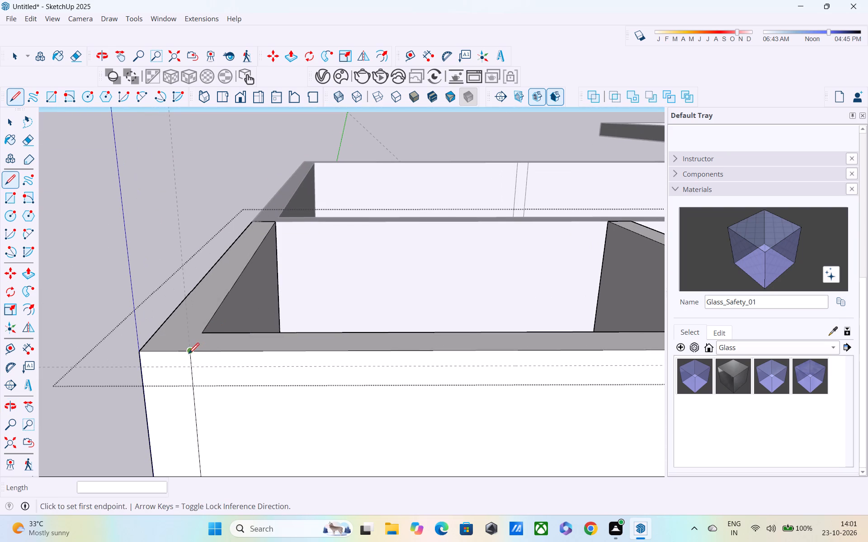
{"action": "left_click", "coordinate": [189, 355]}
{"action": "scroll", "coordinate": [256, 355], "scroll_direction": "down", "scroll_amount": 2}
{"action": "middle_click_drag", "start_coordinate": [255, 355], "coordinate": [240, 352], "text": "shift"}
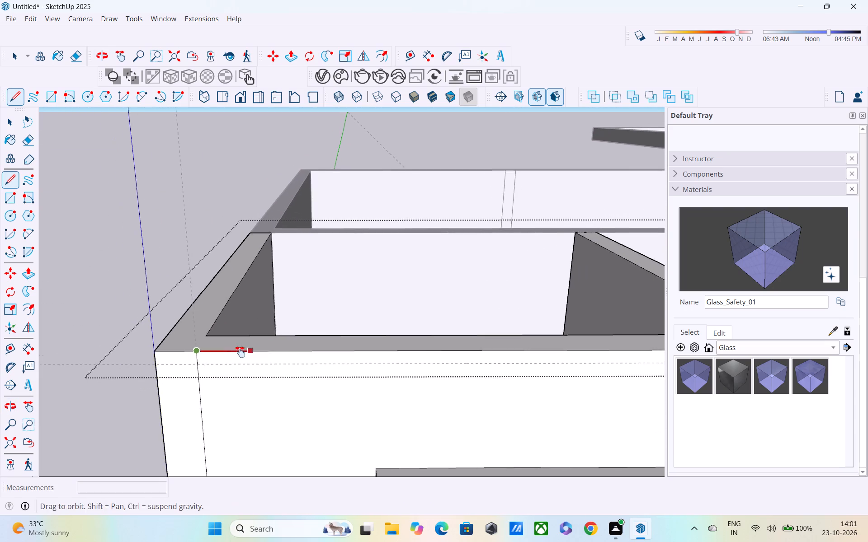
{"action": "middle_click_drag", "start_coordinate": [240, 352], "coordinate": [41, 308], "text": "shift"}
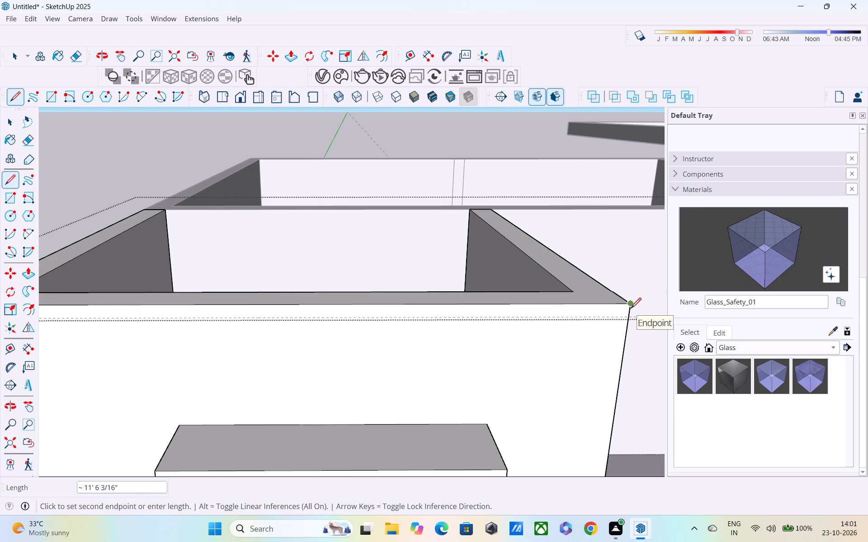
{"action": "left_click", "coordinate": [631, 309]}
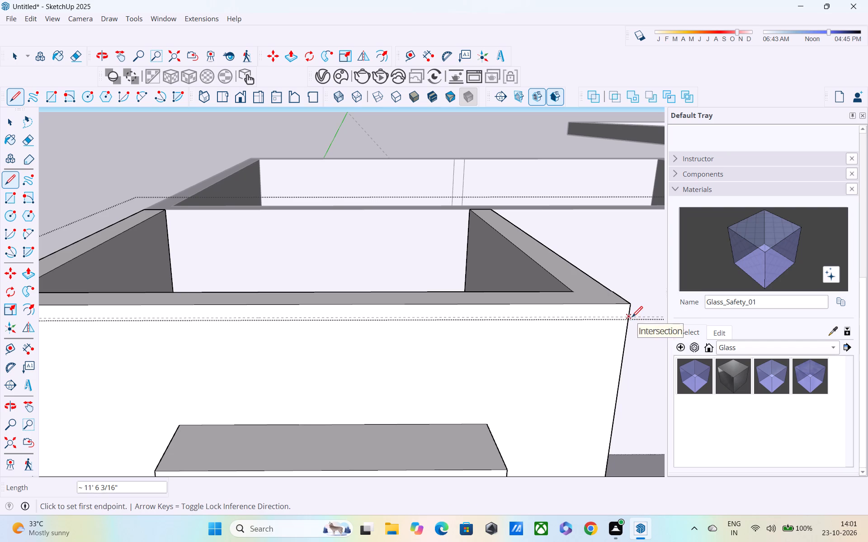
Draw a horizontal line along the 3" guide from the front wall's right edge to the 9" strip's inner line.
{"action": "scroll", "coordinate": [632, 320], "scroll_direction": "up", "scroll_amount": 7}
{"action": "scroll", "coordinate": [605, 308], "scroll_direction": "down", "scroll_amount": 4}
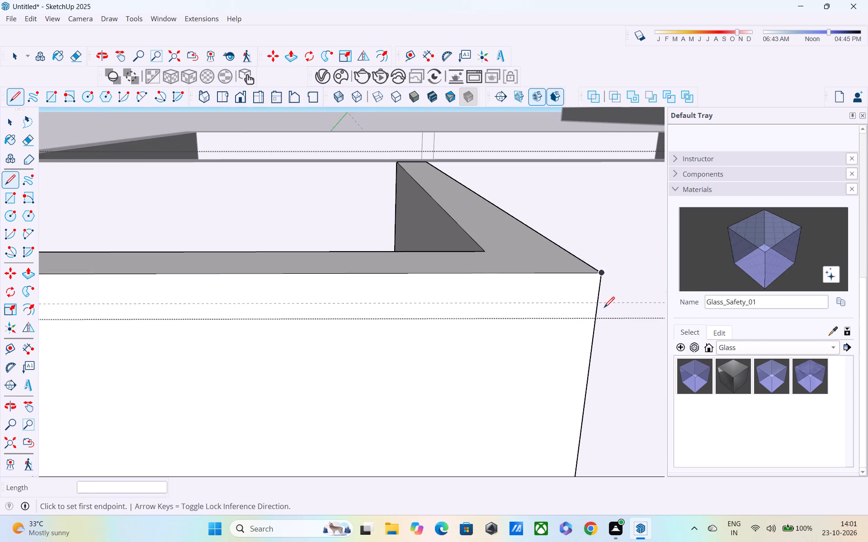
{"action": "left_click", "coordinate": [597, 305]}
{"action": "middle_click_drag", "start_coordinate": [414, 315], "coordinate": [417, 318], "text": "shift"}
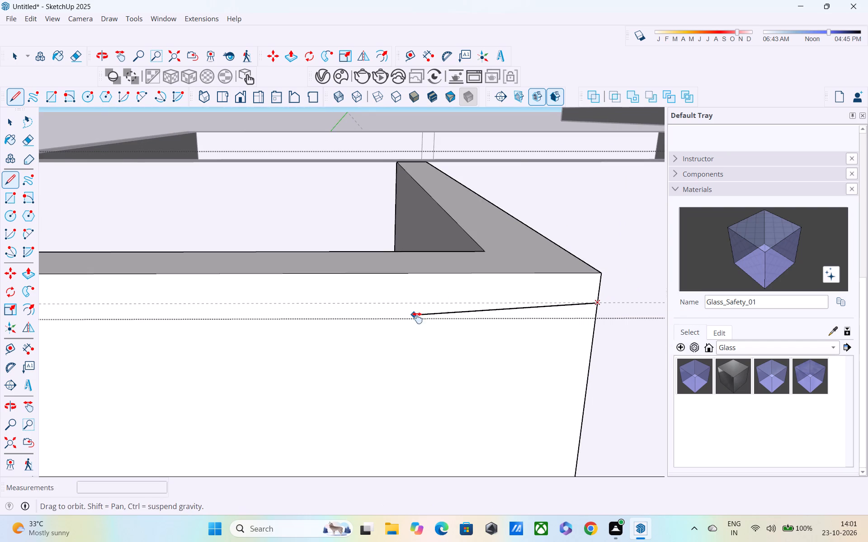
{"action": "middle_click_drag", "start_coordinate": [417, 318], "coordinate": [742, 319], "text": "shift"}
{"action": "scroll", "coordinate": [478, 311], "scroll_direction": "down", "scroll_amount": 4}
{"action": "middle_click_drag", "start_coordinate": [395, 311], "coordinate": [663, 314], "text": "shift"}
{"action": "middle_click_drag", "start_coordinate": [304, 318], "coordinate": [600, 310], "text": "shift"}
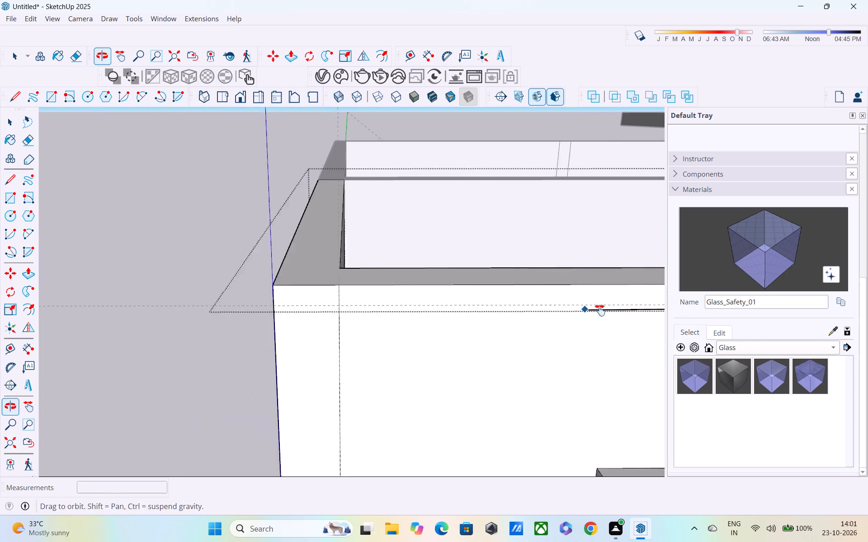
{"action": "middle_click_drag", "start_coordinate": [600, 310], "coordinate": [607, 310], "text": "shift"}
{"action": "scroll", "coordinate": [414, 311], "scroll_direction": "up", "scroll_amount": 2}
{"action": "left_click", "coordinate": [354, 305]}
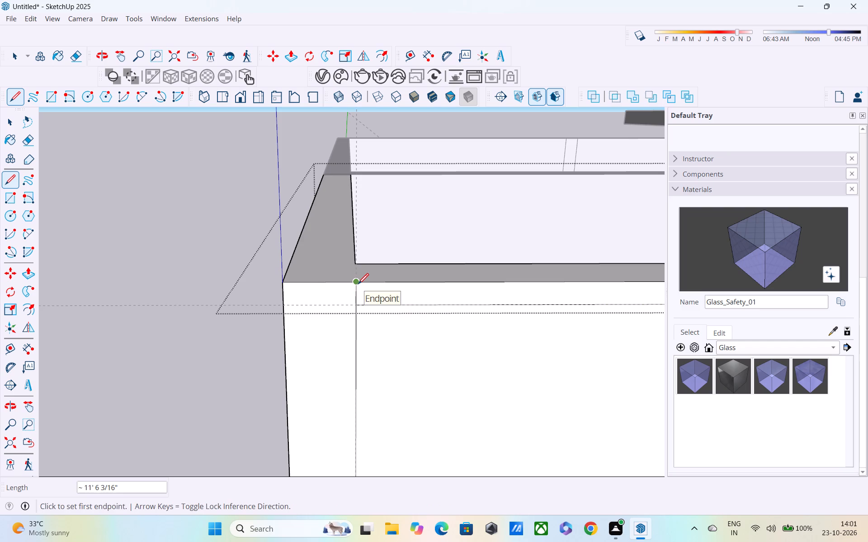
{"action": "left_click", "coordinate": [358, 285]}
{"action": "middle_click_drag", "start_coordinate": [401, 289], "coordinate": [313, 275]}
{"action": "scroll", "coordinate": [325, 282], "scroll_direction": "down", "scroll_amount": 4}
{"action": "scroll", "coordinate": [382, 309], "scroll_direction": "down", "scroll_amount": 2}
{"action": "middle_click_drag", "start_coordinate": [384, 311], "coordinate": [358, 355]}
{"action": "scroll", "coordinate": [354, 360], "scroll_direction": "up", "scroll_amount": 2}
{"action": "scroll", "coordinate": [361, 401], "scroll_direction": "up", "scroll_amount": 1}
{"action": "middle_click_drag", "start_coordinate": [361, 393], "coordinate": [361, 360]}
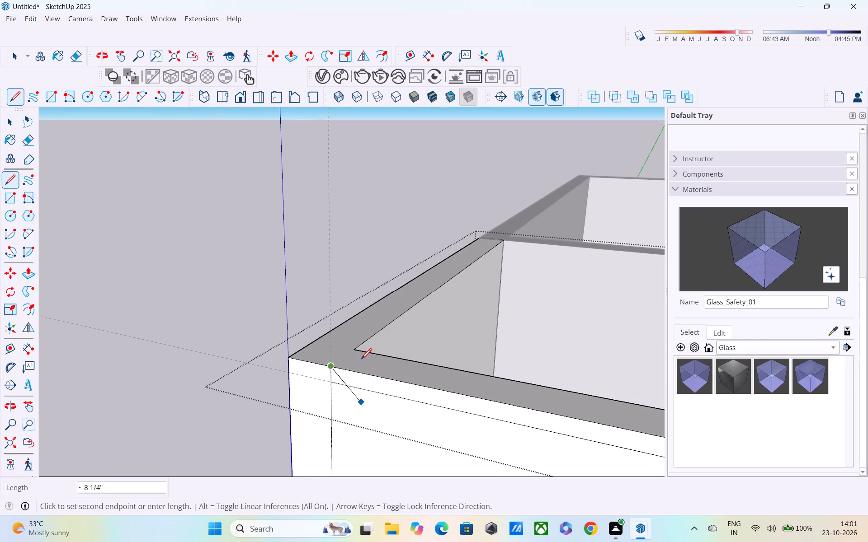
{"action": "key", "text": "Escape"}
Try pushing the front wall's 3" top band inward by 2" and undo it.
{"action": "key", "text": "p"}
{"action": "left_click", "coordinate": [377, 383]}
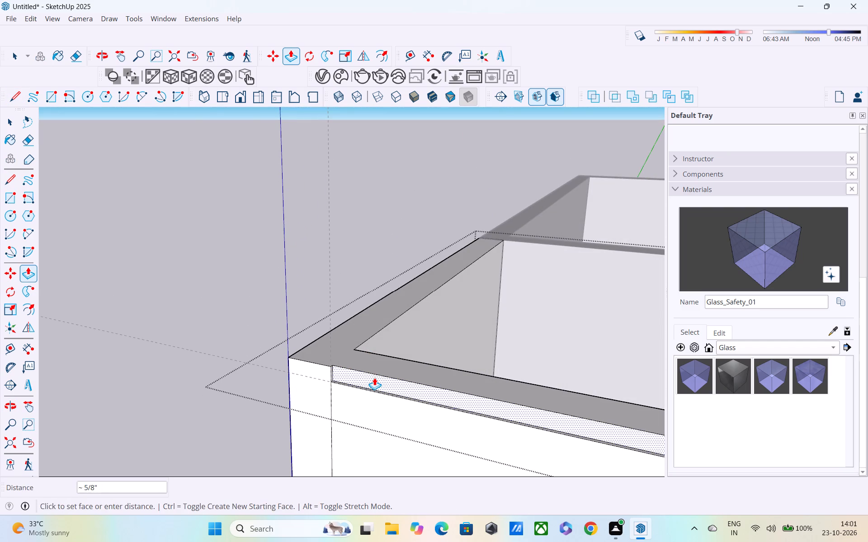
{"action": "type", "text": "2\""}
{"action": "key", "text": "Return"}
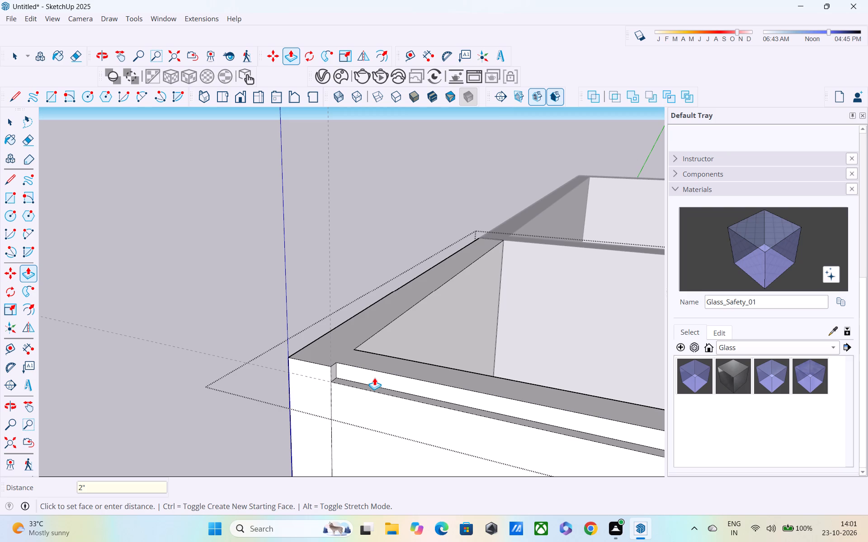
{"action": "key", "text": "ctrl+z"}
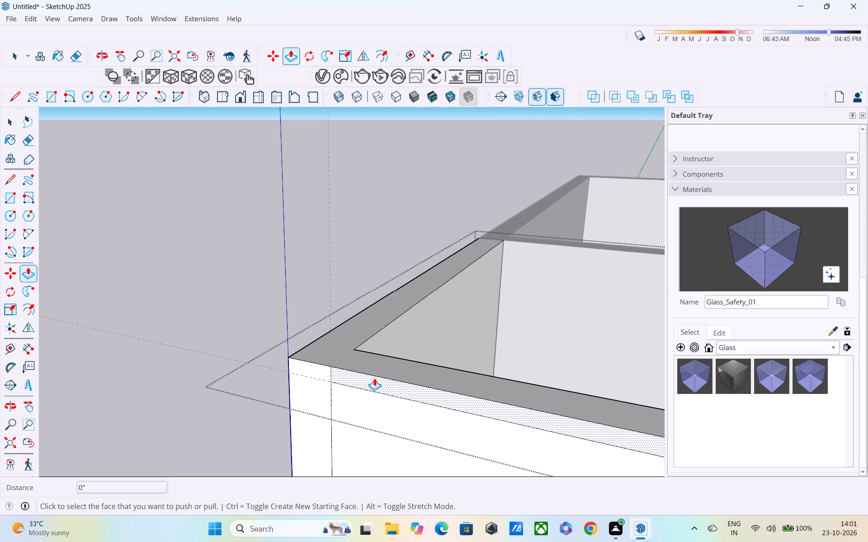
Pull the front wall's 3" top band outward by 2".
{"action": "left_click", "coordinate": [374, 378]}
{"action": "type", "text": "2\""}
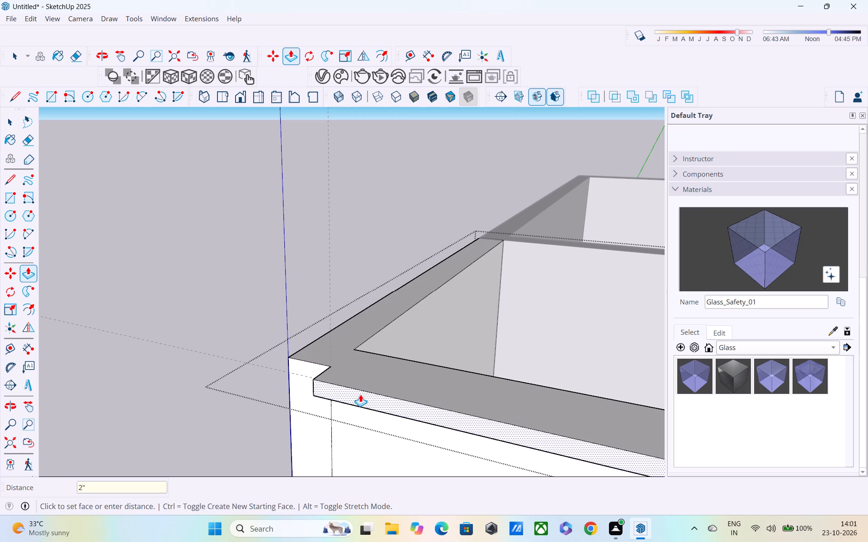
{"action": "key", "text": "Return"}
Pull the front face of the projecting top band outward by a further 4".
{"action": "scroll", "coordinate": [360, 394], "scroll_direction": "up", "scroll_amount": 1}
{"action": "scroll", "coordinate": [360, 394], "scroll_direction": "down", "scroll_amount": 4}
{"action": "middle_click_drag", "start_coordinate": [441, 407], "coordinate": [515, 282]}
{"action": "scroll", "coordinate": [515, 282], "scroll_direction": "up", "scroll_amount": 1}
{"action": "scroll", "coordinate": [509, 301], "scroll_direction": "down", "scroll_amount": 4}
{"action": "middle_click_drag", "start_coordinate": [482, 360], "coordinate": [426, 330]}
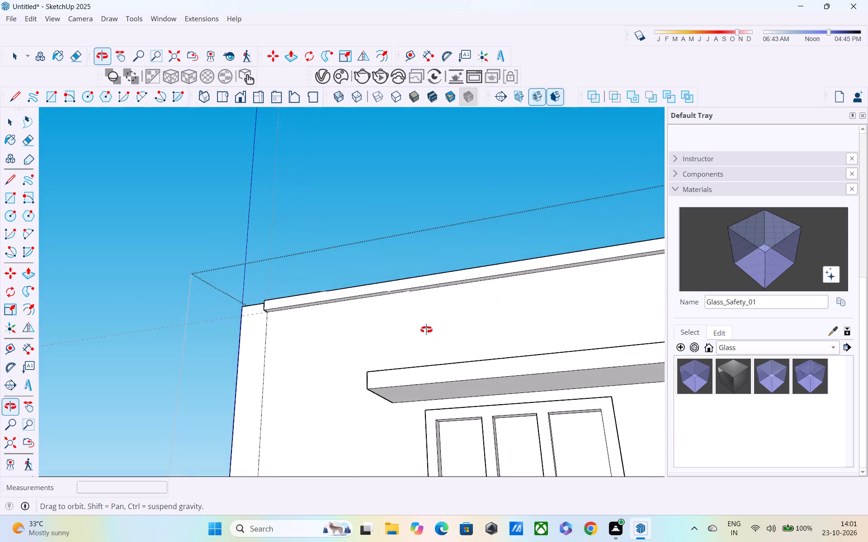
{"action": "middle_click_drag", "start_coordinate": [426, 330], "coordinate": [330, 362]}
{"action": "scroll", "coordinate": [330, 362], "scroll_direction": "down", "scroll_amount": 3}
{"action": "middle_click_drag", "start_coordinate": [321, 365], "coordinate": [542, 399]}
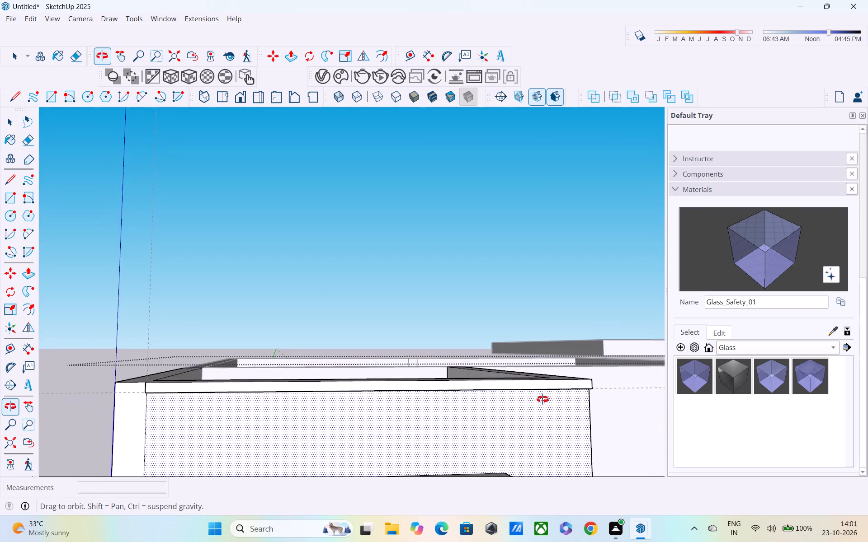
{"action": "middle_click_drag", "start_coordinate": [542, 399], "coordinate": [544, 401]}
{"action": "scroll", "coordinate": [478, 406], "scroll_direction": "down", "scroll_amount": 2}
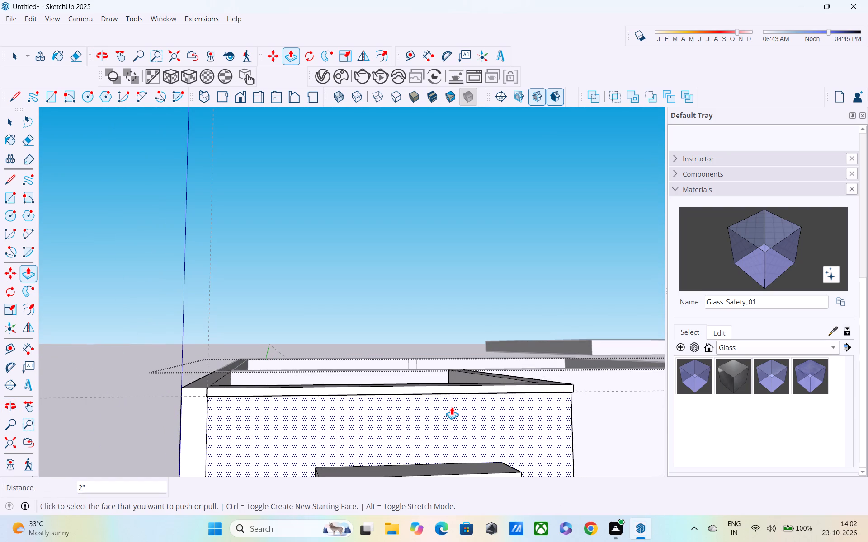
{"action": "middle_click_drag", "start_coordinate": [452, 407], "coordinate": [451, 407]}
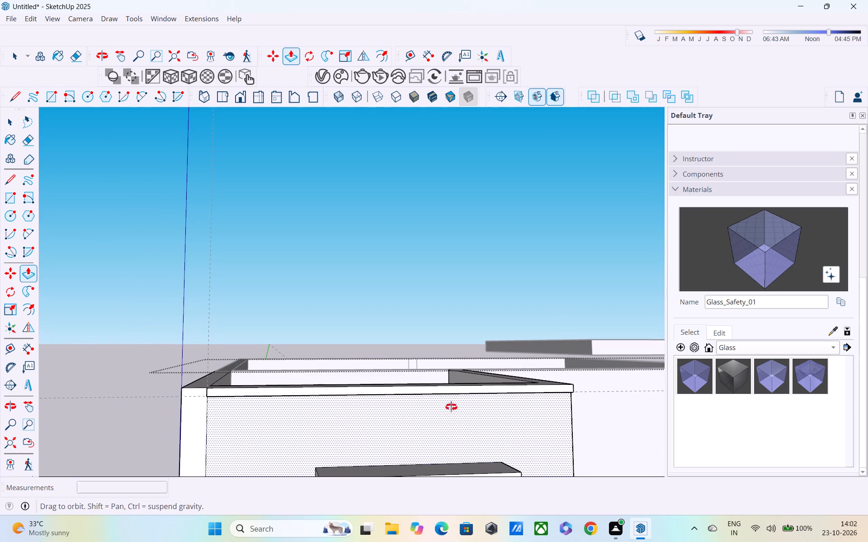
{"action": "middle_click_drag", "start_coordinate": [451, 407], "coordinate": [405, 415]}
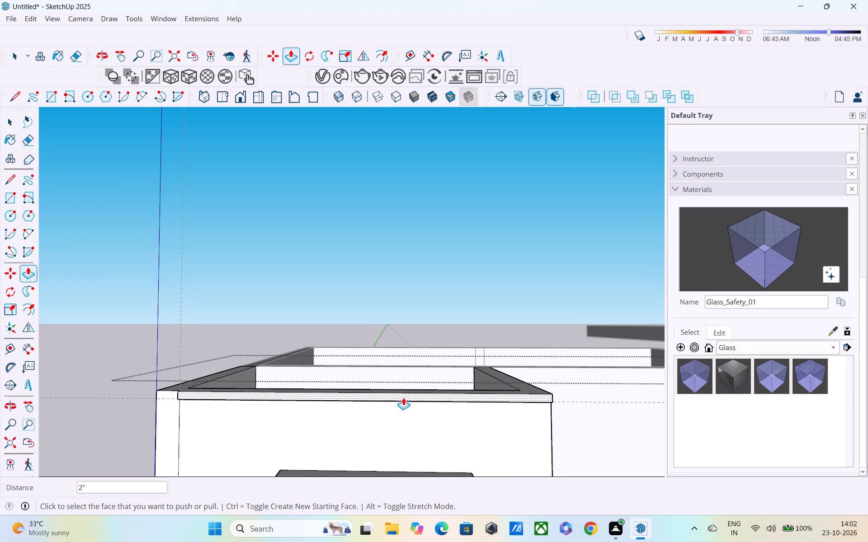
{"action": "middle_click_drag", "start_coordinate": [403, 397], "coordinate": [401, 366], "text": "shift"}
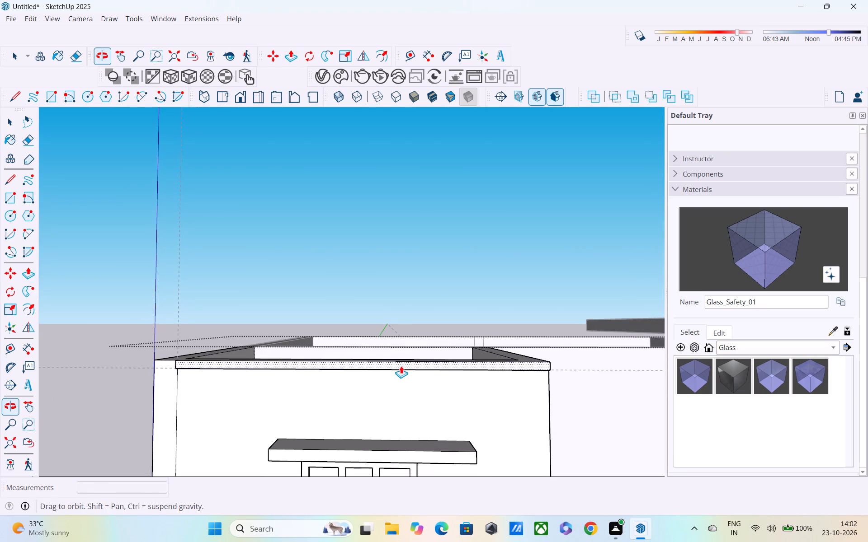
{"action": "middle_click_drag", "start_coordinate": [404, 373], "coordinate": [629, 399]}
{"action": "scroll", "coordinate": [484, 376], "scroll_direction": "up", "scroll_amount": 3}
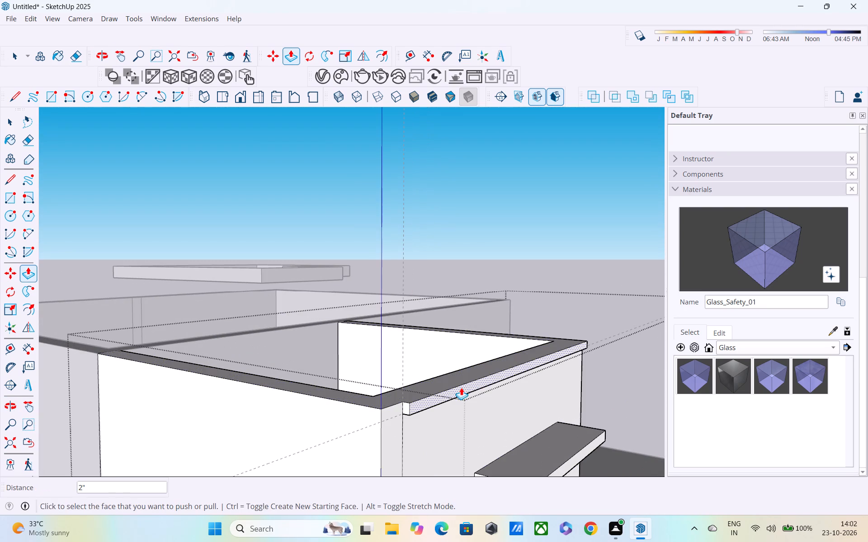
{"action": "left_click", "coordinate": [461, 388]}
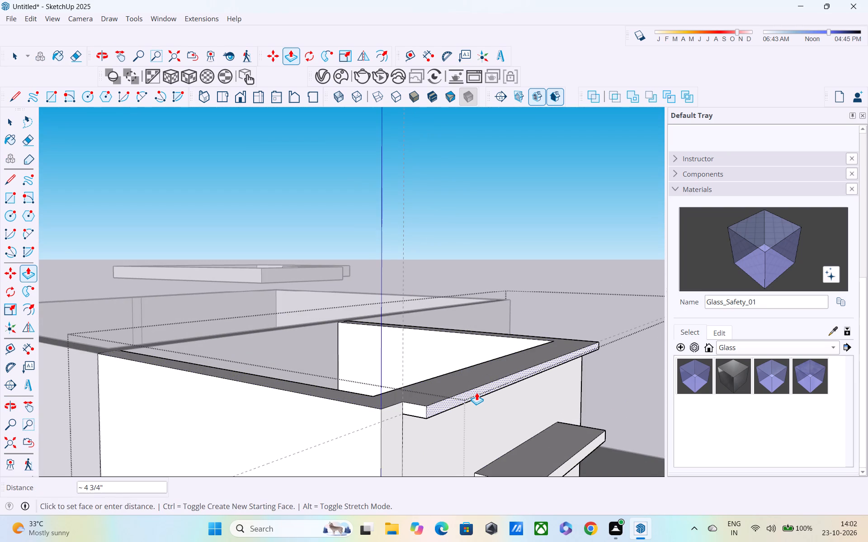
{"action": "type", "text": "4\""}
{"action": "key", "text": "Return"}
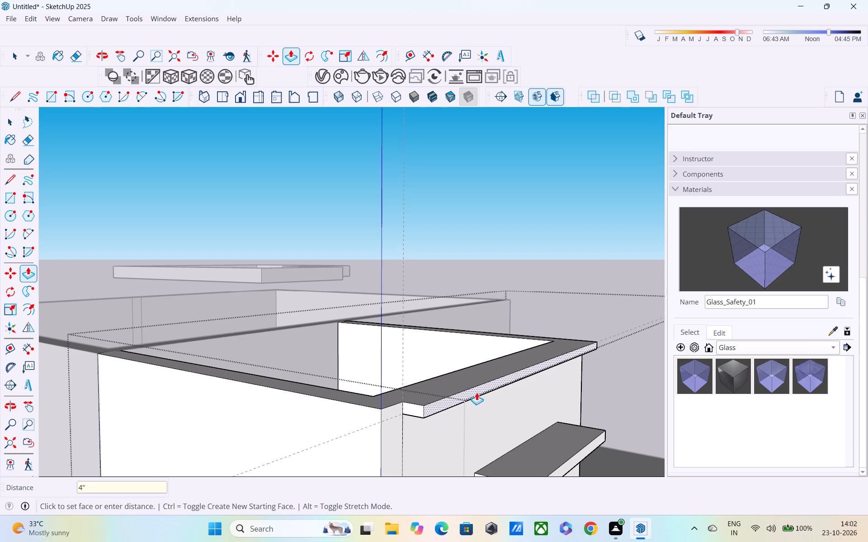
Close the upper storey's wall group and delete the horizontal guide line along the top band.
{"action": "scroll", "coordinate": [444, 400], "scroll_direction": "down", "scroll_amount": 1}
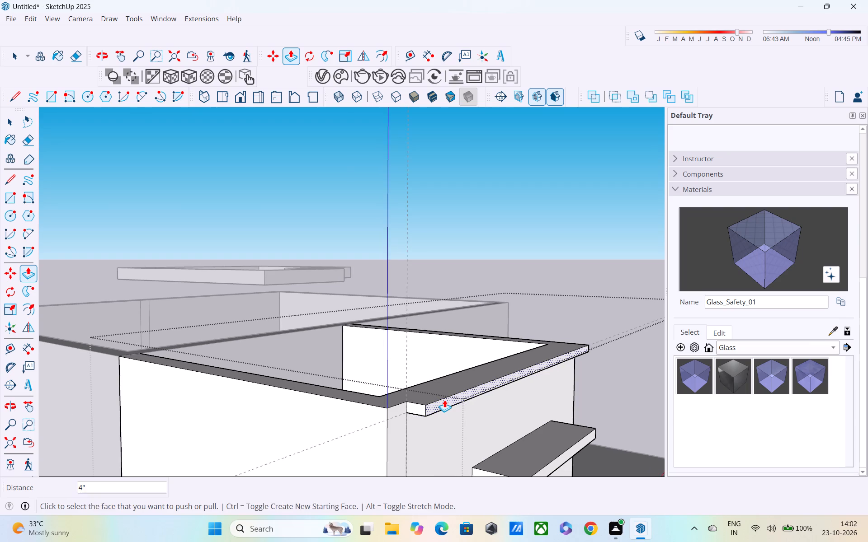
{"action": "middle_click_drag", "start_coordinate": [444, 400], "coordinate": [355, 447]}
{"action": "scroll", "coordinate": [371, 426], "scroll_direction": "down", "scroll_amount": 4}
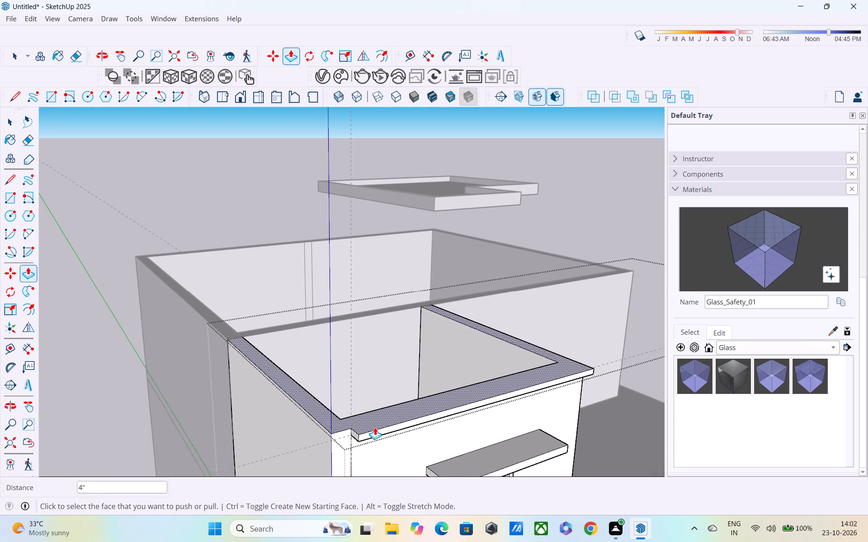
{"action": "middle_click_drag", "start_coordinate": [371, 447], "coordinate": [354, 477]}
{"action": "scroll", "coordinate": [340, 456], "scroll_direction": "down", "scroll_amount": 5}
{"action": "middle_click_drag", "start_coordinate": [472, 427], "coordinate": [349, 391]}
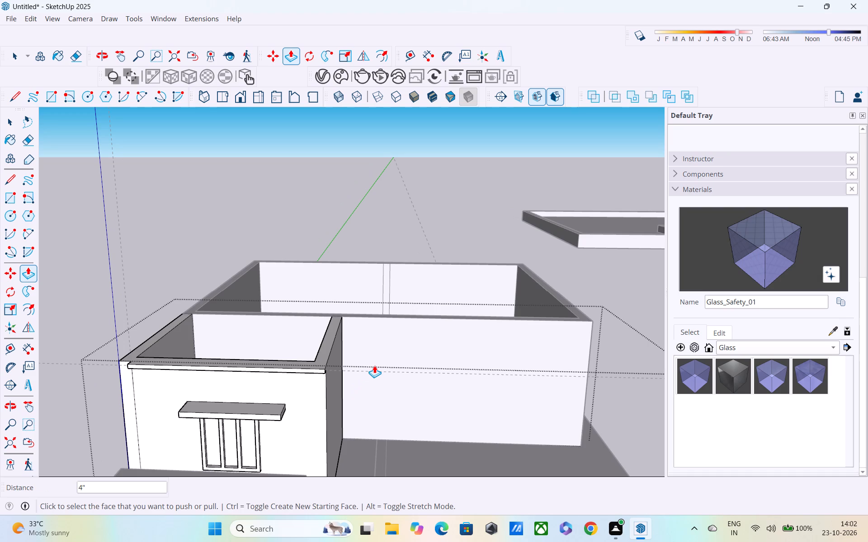
{"action": "scroll", "coordinate": [373, 365], "scroll_direction": "down", "scroll_amount": 1}
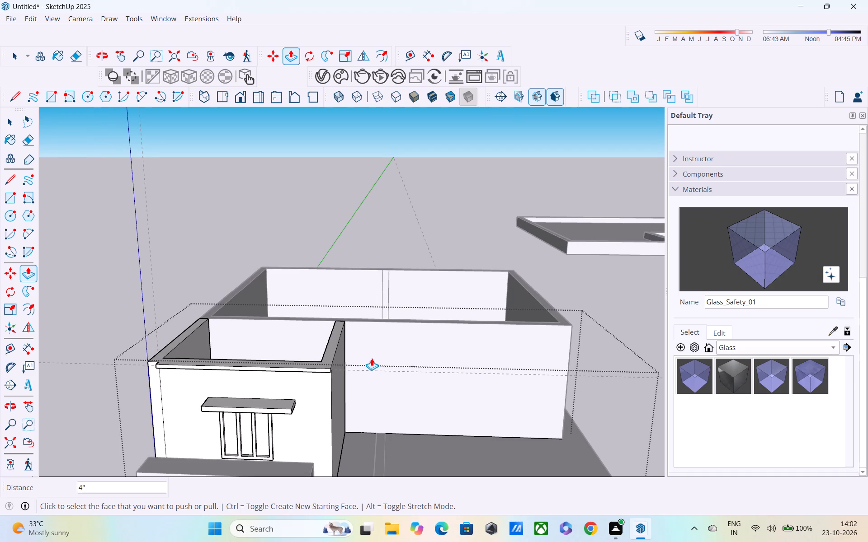
{"action": "key", "text": "space"}
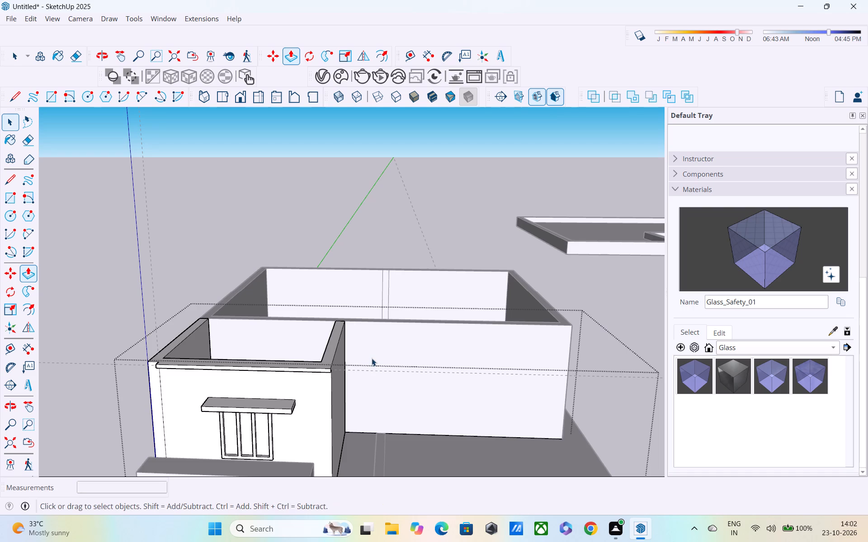
{"action": "scroll", "coordinate": [274, 355], "scroll_direction": "down", "scroll_amount": 2}
{"action": "middle_click_drag", "start_coordinate": [269, 369], "coordinate": [439, 334]}
{"action": "left_click_drag", "start_coordinate": [282, 295], "coordinate": [260, 384]}
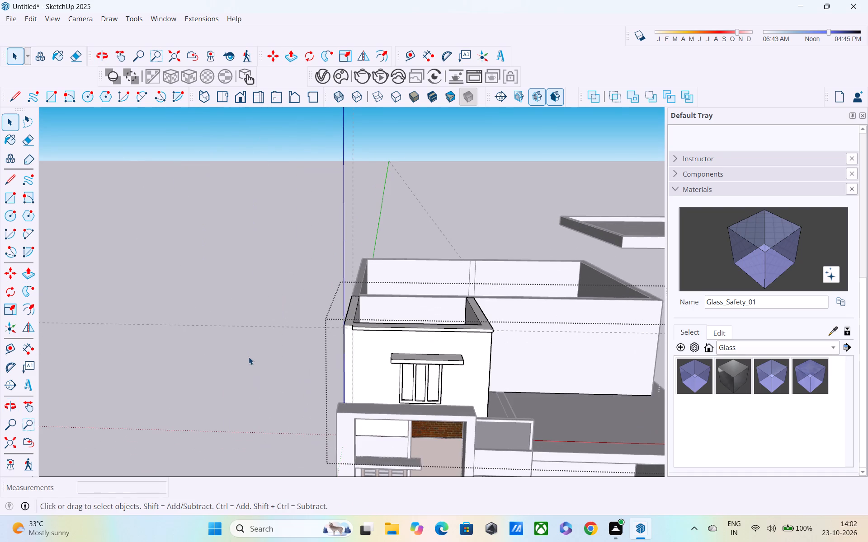
{"action": "double_click", "coordinate": [246, 351]}
{"action": "left_click", "coordinate": [265, 325]}
{"action": "double_click", "coordinate": [265, 325]}
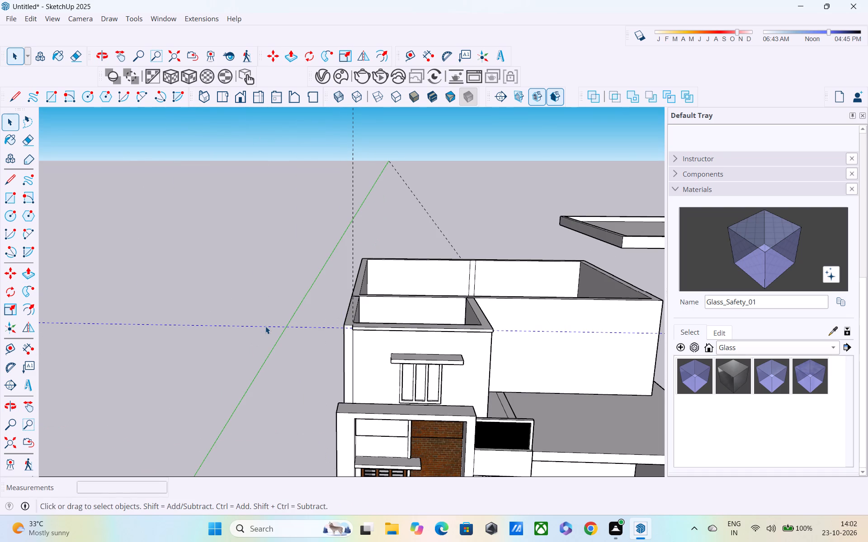
{"action": "key", "text": "Delete"}
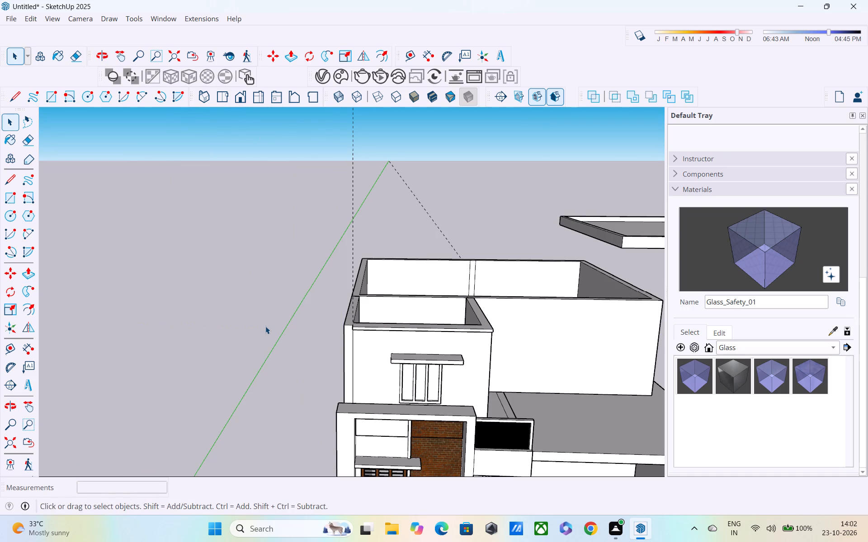
Open the group of the slatted panel beside the brick bay and delete the second slat from its right end.
{"action": "middle_click_drag", "start_coordinate": [462, 432], "coordinate": [458, 311]}
{"action": "scroll", "coordinate": [490, 343], "scroll_direction": "up", "scroll_amount": 5}
{"action": "scroll", "coordinate": [493, 421], "scroll_direction": "up", "scroll_amount": 6}
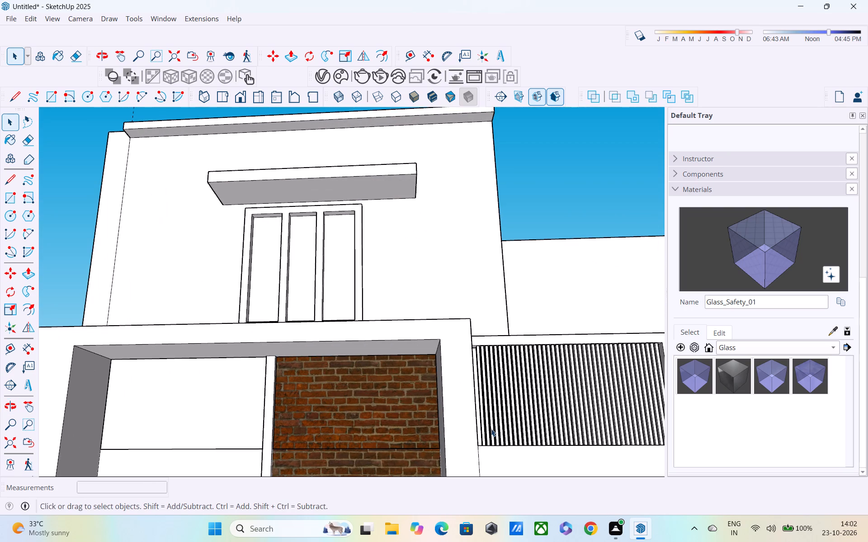
{"action": "middle_click_drag", "start_coordinate": [491, 411], "coordinate": [384, 411]}
{"action": "scroll", "coordinate": [378, 407], "scroll_direction": "up", "scroll_amount": 5}
{"action": "middle_click_drag", "start_coordinate": [376, 393], "coordinate": [450, 391]}
{"action": "scroll", "coordinate": [449, 394], "scroll_direction": "up", "scroll_amount": 5}
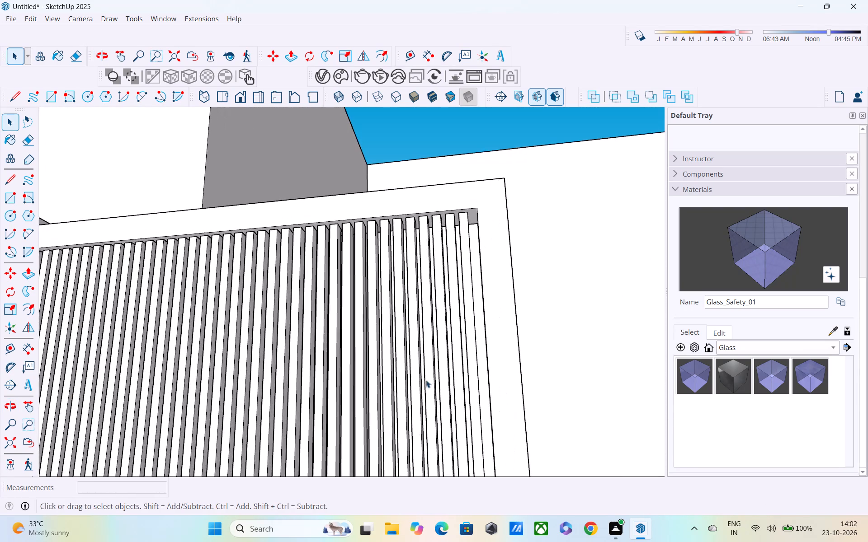
{"action": "left_click", "coordinate": [459, 381]}
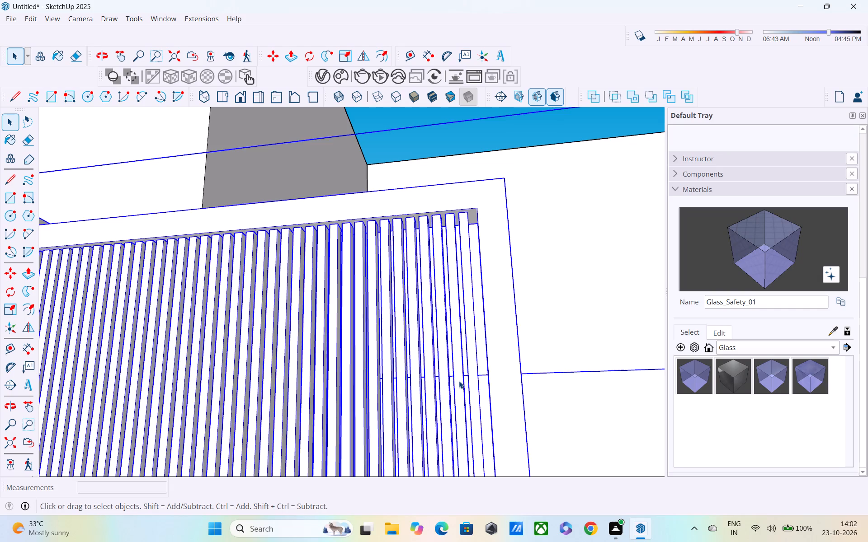
{"action": "double_click", "coordinate": [459, 381]}
{"action": "left_click", "coordinate": [459, 381]}
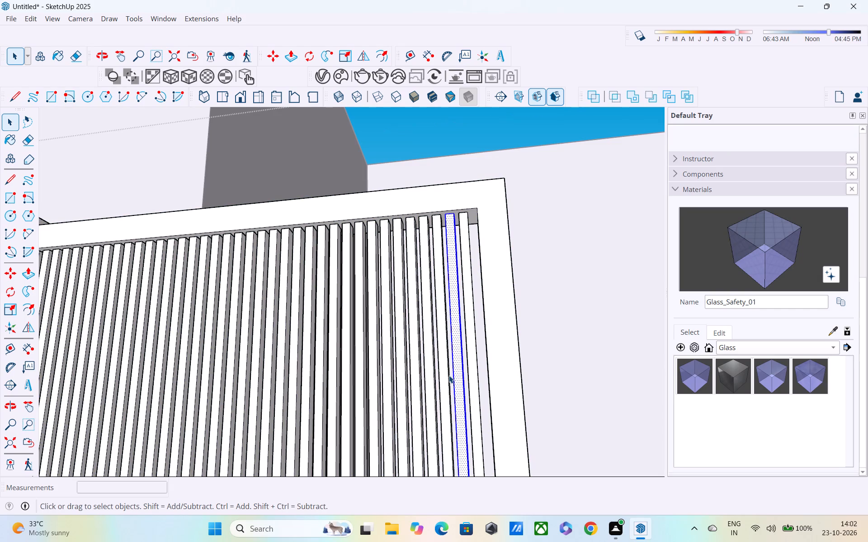
{"action": "key", "text": "Delete"}
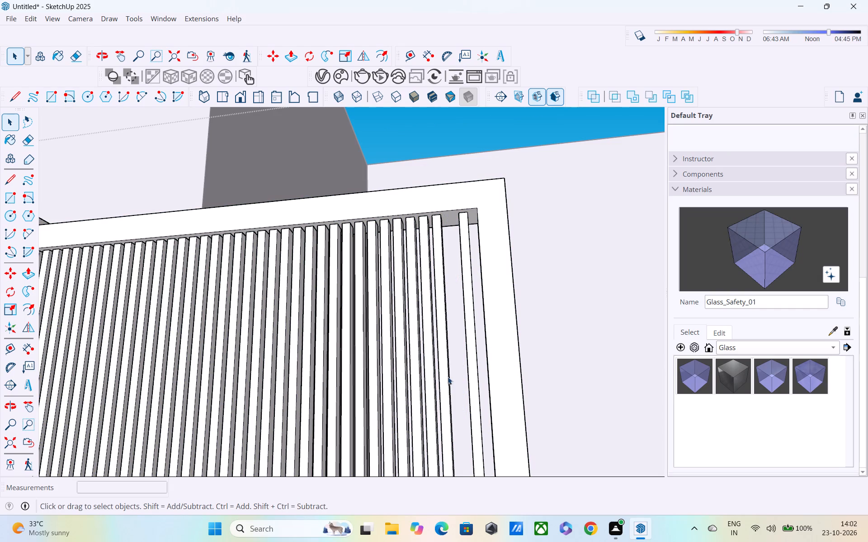
Delete the front face and the remaining back face of the fourth slat from the panel's right end.
{"action": "left_click", "coordinate": [428, 322]}
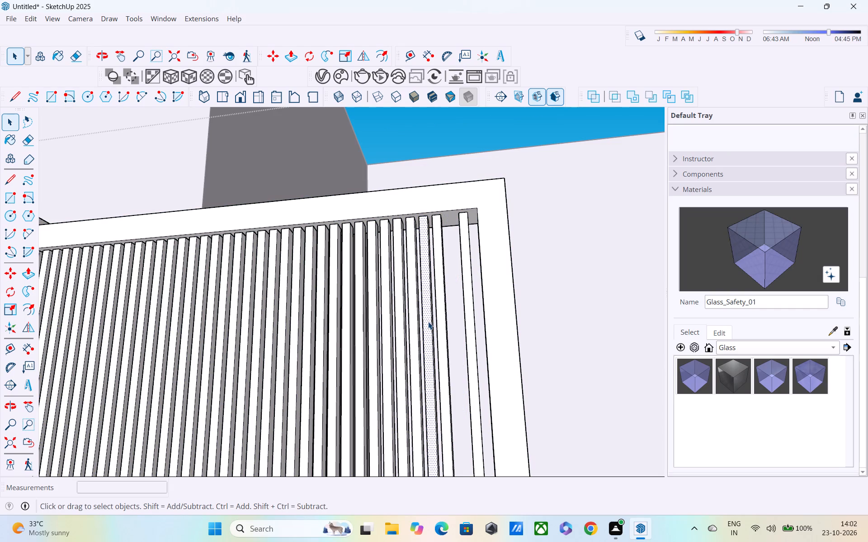
{"action": "double_click", "coordinate": [428, 322]}
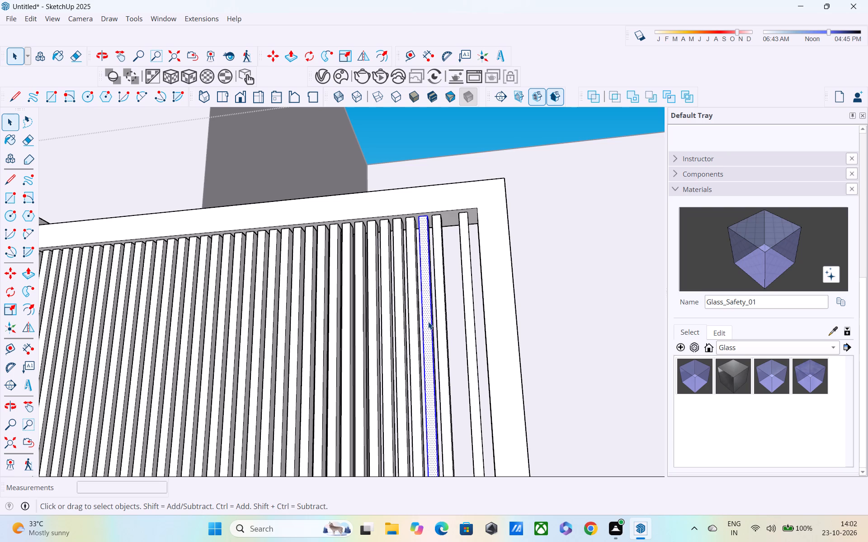
{"action": "key", "text": "Delete"}
{"action": "middle_click_drag", "start_coordinate": [428, 322], "coordinate": [440, 432]}
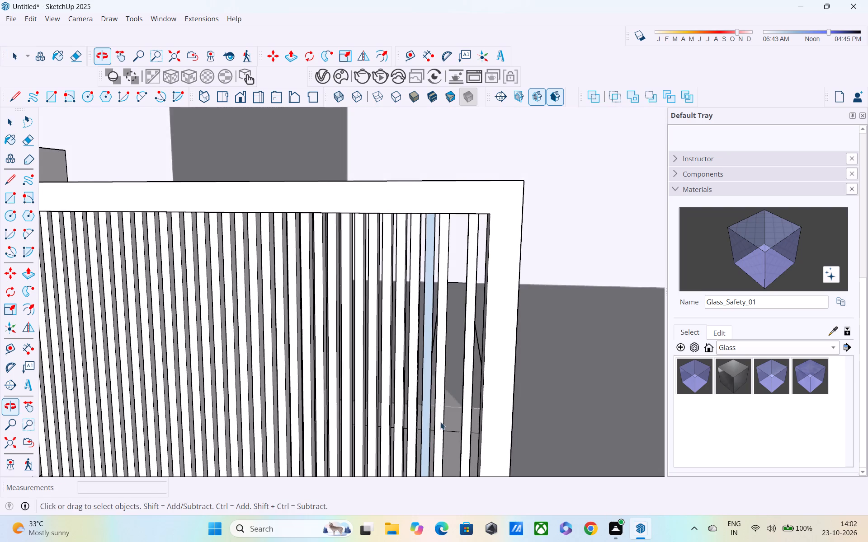
{"action": "scroll", "coordinate": [439, 368], "scroll_direction": "up", "scroll_amount": 3}
{"action": "double_click", "coordinate": [429, 307]}
{"action": "double_click", "coordinate": [429, 307]}
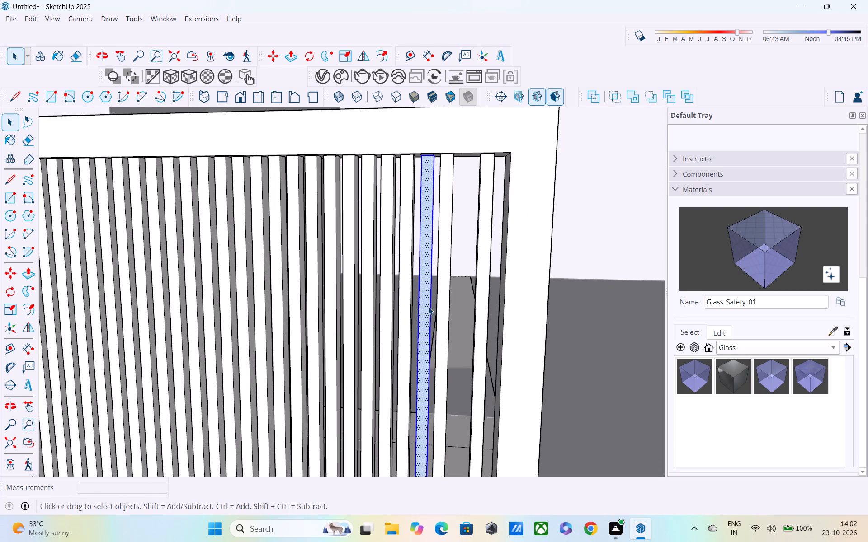
{"action": "key", "text": "Delete"}
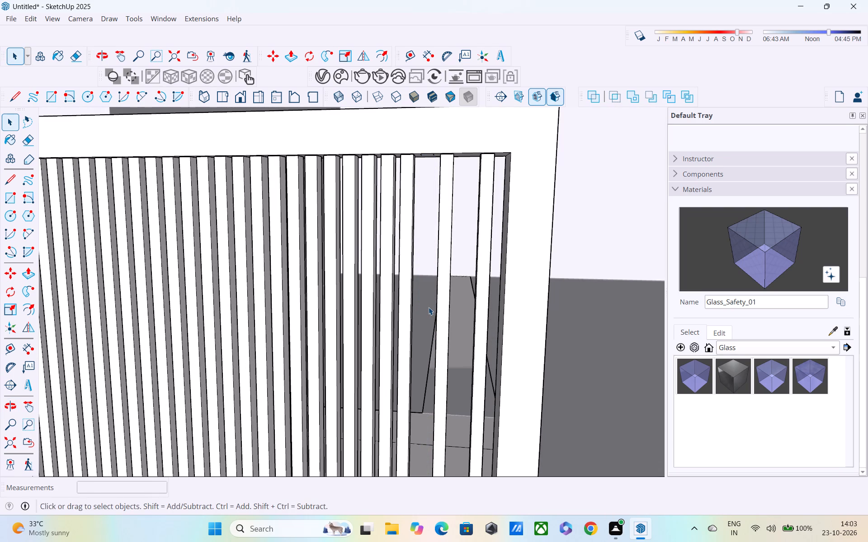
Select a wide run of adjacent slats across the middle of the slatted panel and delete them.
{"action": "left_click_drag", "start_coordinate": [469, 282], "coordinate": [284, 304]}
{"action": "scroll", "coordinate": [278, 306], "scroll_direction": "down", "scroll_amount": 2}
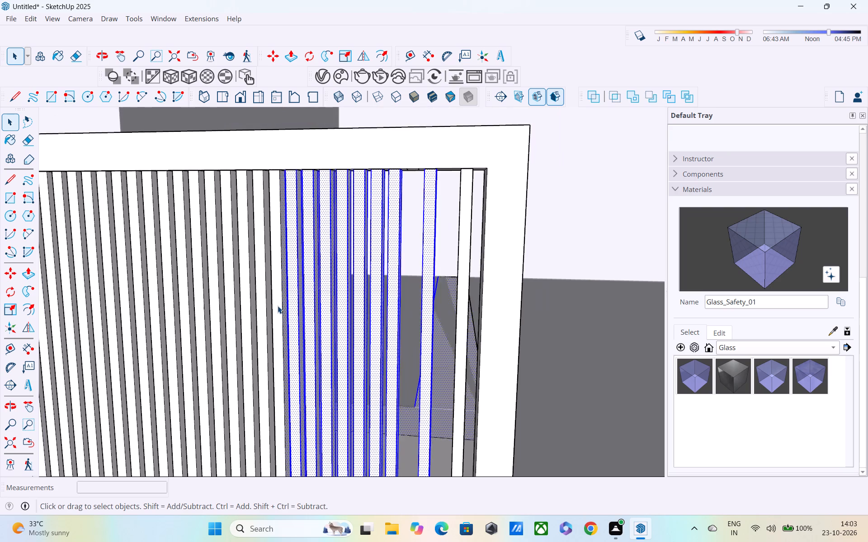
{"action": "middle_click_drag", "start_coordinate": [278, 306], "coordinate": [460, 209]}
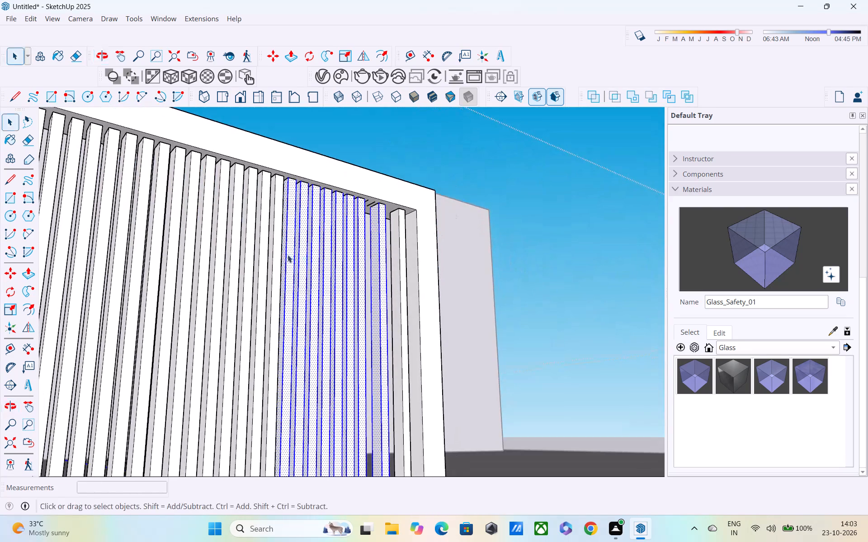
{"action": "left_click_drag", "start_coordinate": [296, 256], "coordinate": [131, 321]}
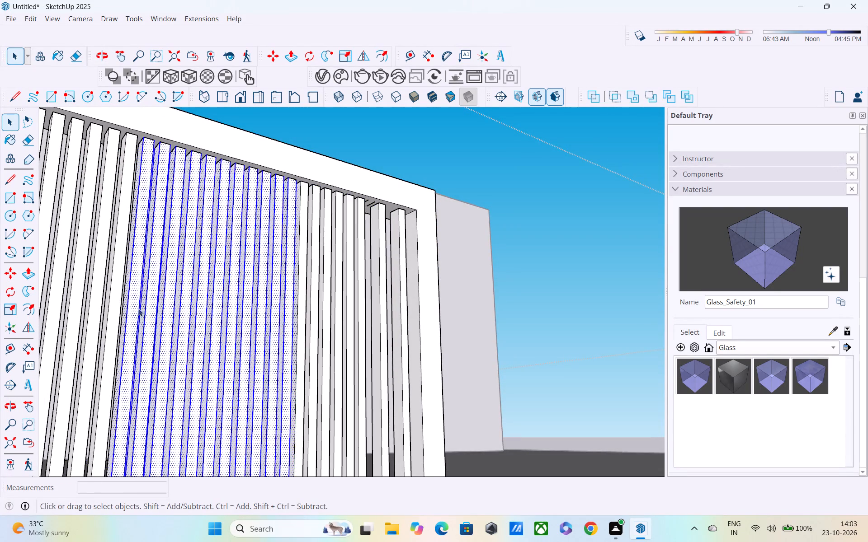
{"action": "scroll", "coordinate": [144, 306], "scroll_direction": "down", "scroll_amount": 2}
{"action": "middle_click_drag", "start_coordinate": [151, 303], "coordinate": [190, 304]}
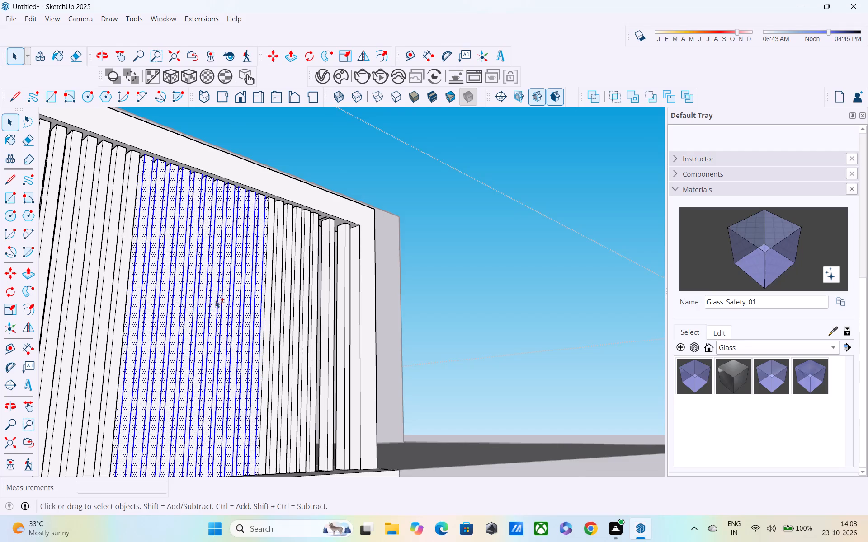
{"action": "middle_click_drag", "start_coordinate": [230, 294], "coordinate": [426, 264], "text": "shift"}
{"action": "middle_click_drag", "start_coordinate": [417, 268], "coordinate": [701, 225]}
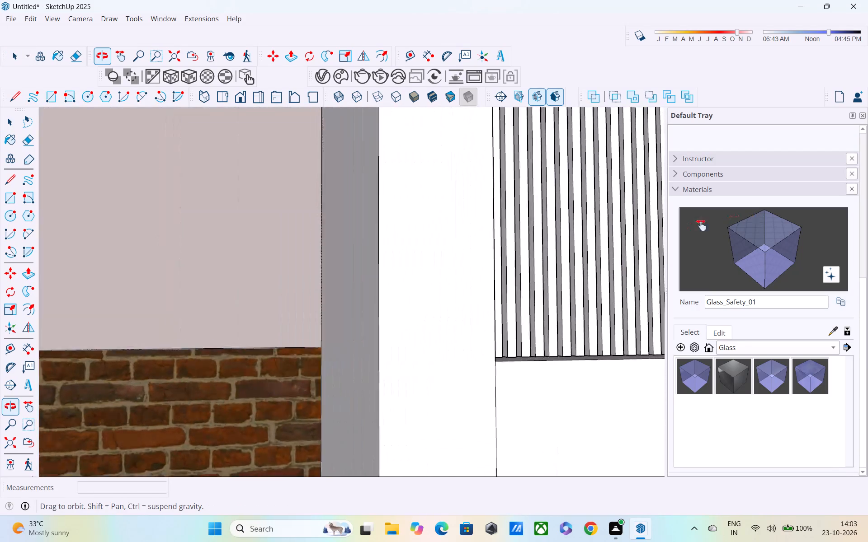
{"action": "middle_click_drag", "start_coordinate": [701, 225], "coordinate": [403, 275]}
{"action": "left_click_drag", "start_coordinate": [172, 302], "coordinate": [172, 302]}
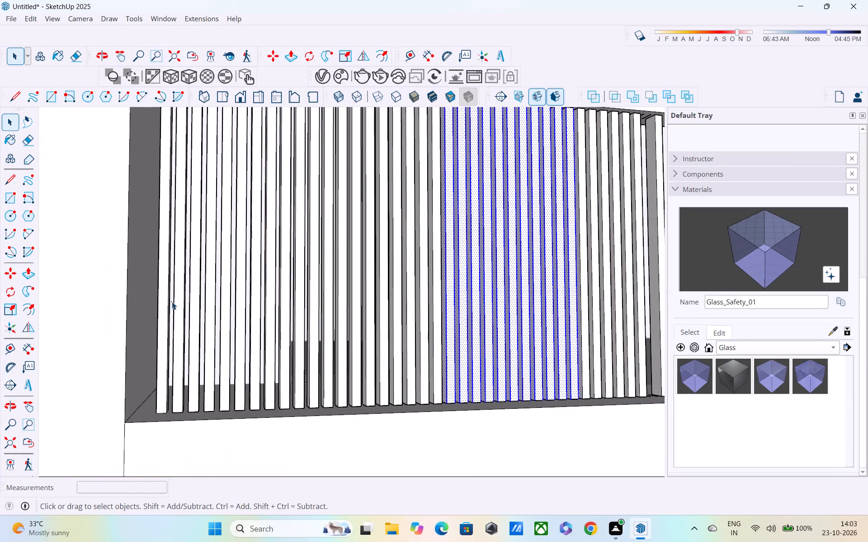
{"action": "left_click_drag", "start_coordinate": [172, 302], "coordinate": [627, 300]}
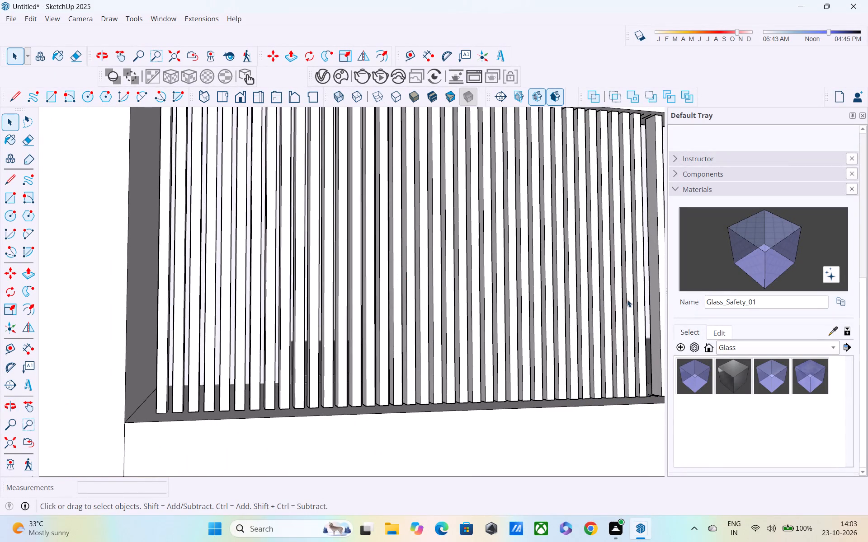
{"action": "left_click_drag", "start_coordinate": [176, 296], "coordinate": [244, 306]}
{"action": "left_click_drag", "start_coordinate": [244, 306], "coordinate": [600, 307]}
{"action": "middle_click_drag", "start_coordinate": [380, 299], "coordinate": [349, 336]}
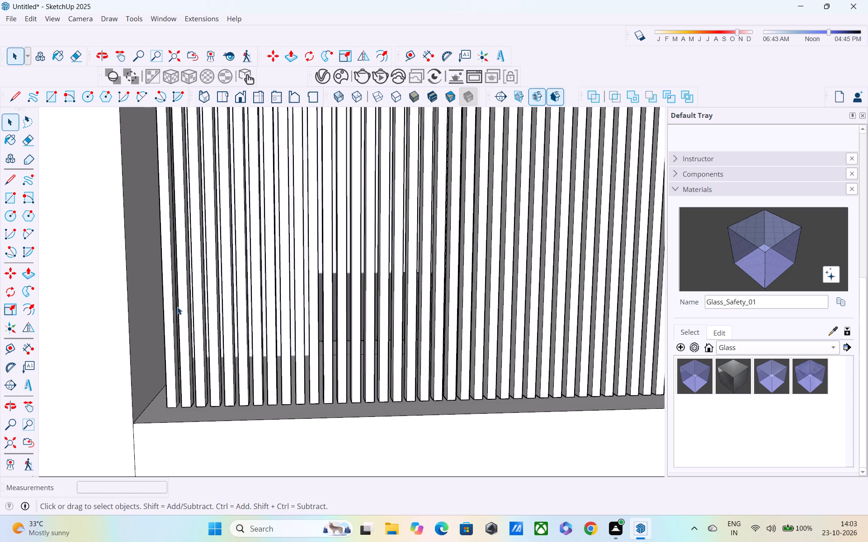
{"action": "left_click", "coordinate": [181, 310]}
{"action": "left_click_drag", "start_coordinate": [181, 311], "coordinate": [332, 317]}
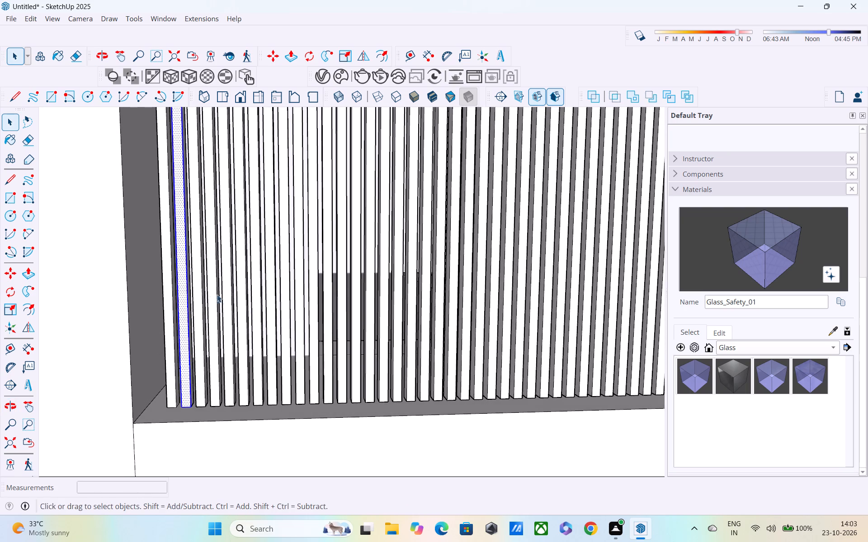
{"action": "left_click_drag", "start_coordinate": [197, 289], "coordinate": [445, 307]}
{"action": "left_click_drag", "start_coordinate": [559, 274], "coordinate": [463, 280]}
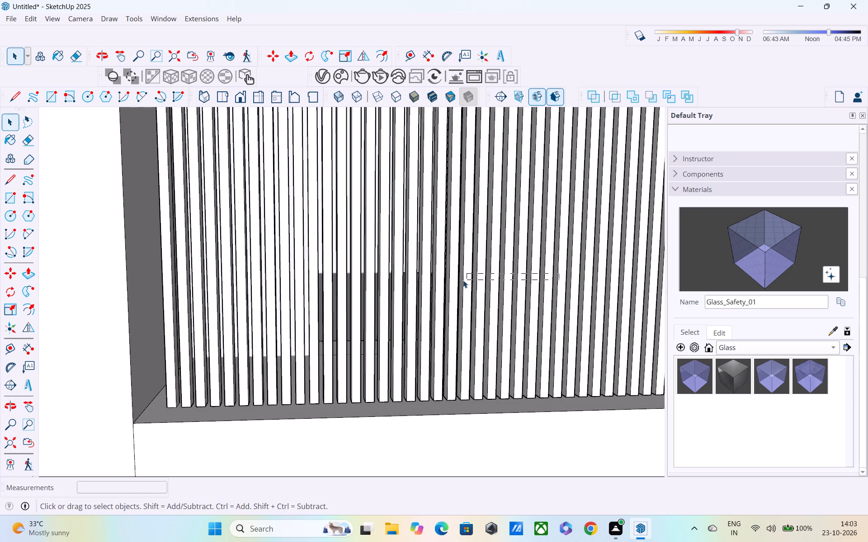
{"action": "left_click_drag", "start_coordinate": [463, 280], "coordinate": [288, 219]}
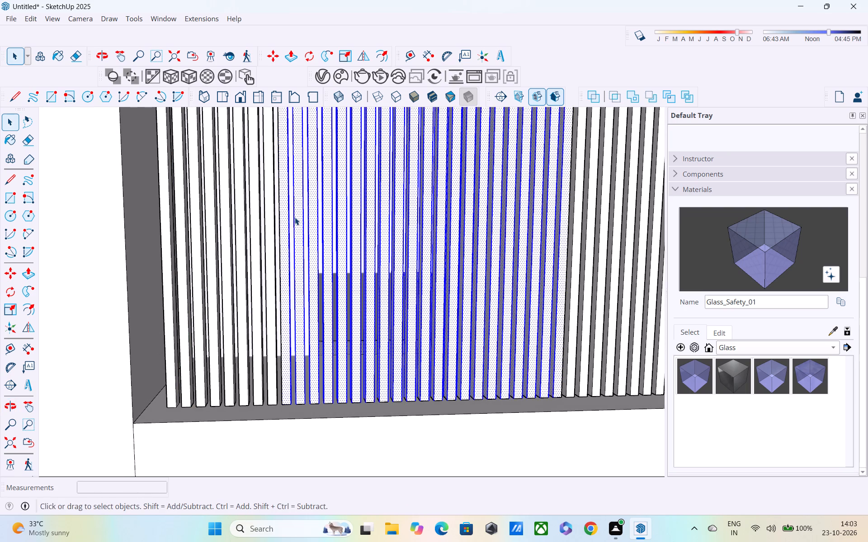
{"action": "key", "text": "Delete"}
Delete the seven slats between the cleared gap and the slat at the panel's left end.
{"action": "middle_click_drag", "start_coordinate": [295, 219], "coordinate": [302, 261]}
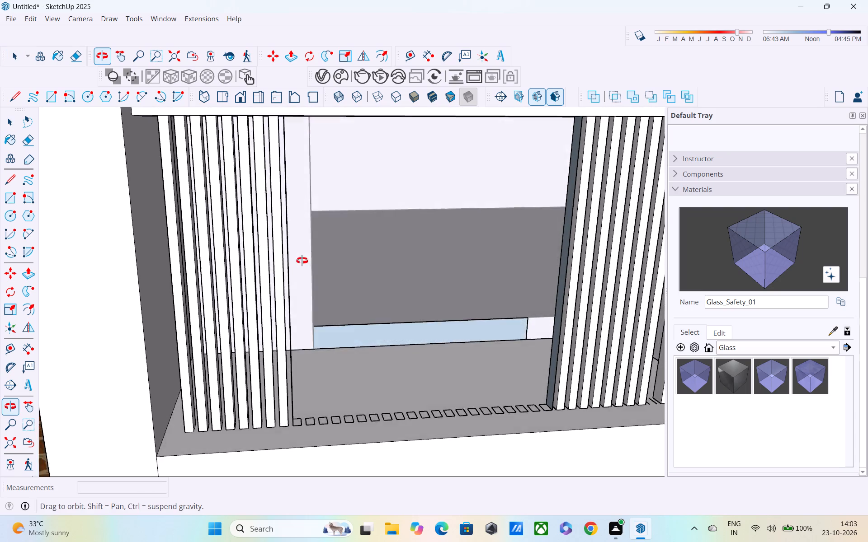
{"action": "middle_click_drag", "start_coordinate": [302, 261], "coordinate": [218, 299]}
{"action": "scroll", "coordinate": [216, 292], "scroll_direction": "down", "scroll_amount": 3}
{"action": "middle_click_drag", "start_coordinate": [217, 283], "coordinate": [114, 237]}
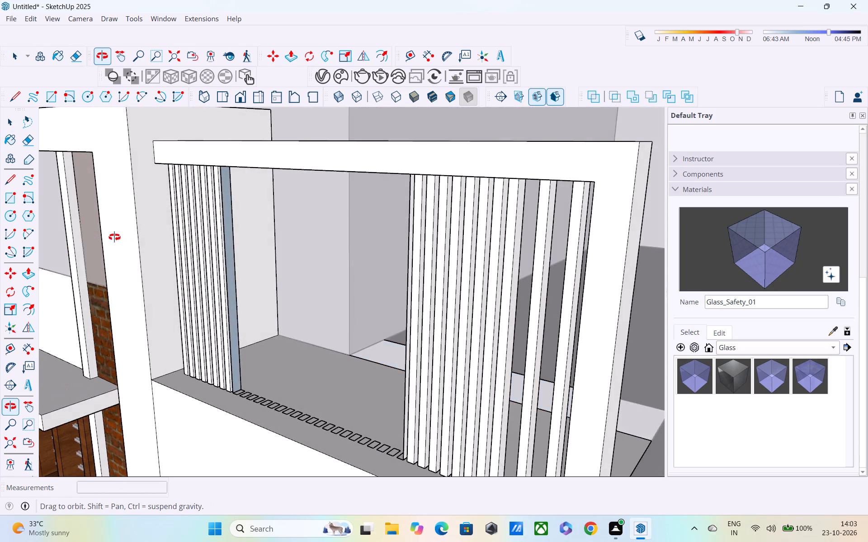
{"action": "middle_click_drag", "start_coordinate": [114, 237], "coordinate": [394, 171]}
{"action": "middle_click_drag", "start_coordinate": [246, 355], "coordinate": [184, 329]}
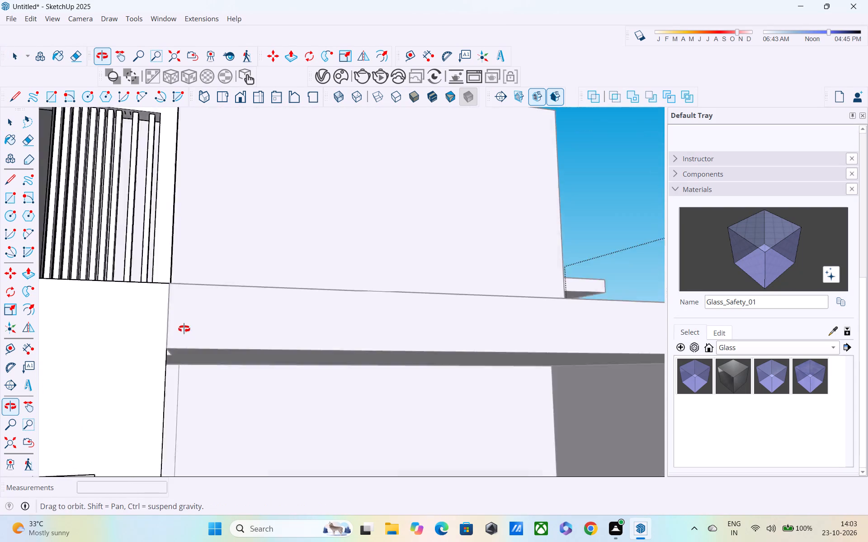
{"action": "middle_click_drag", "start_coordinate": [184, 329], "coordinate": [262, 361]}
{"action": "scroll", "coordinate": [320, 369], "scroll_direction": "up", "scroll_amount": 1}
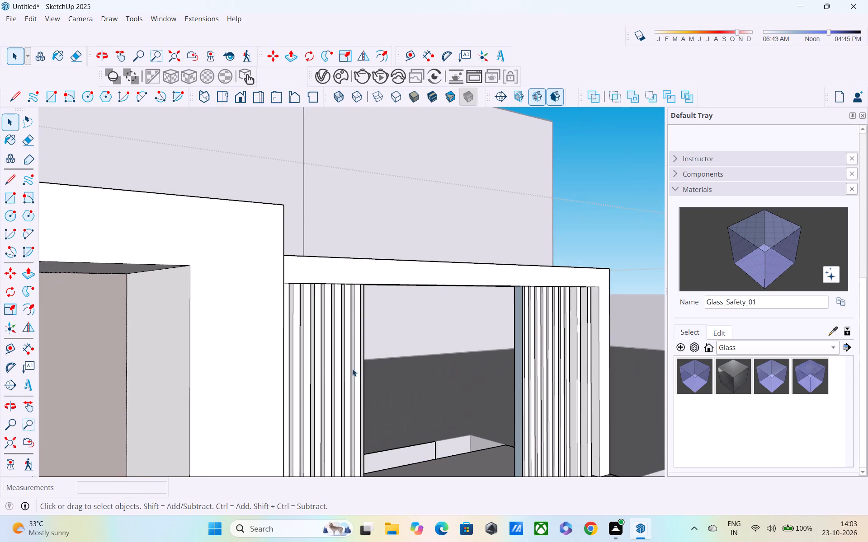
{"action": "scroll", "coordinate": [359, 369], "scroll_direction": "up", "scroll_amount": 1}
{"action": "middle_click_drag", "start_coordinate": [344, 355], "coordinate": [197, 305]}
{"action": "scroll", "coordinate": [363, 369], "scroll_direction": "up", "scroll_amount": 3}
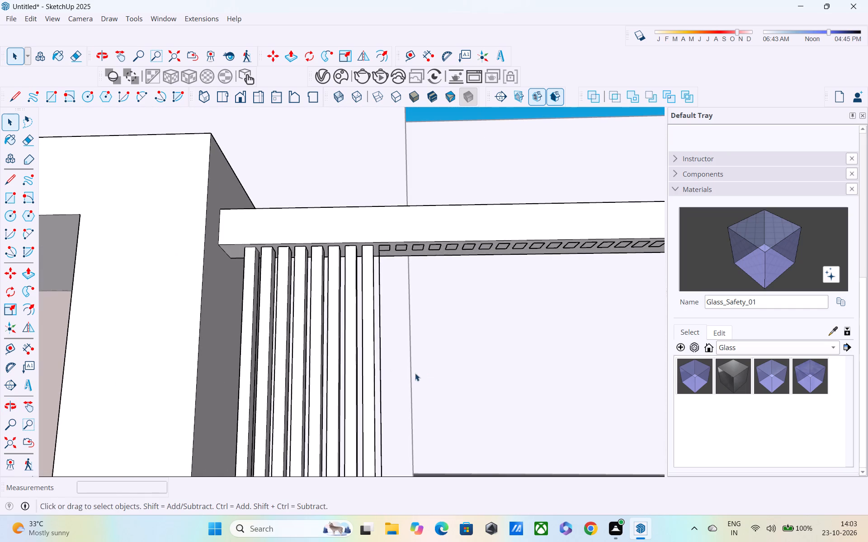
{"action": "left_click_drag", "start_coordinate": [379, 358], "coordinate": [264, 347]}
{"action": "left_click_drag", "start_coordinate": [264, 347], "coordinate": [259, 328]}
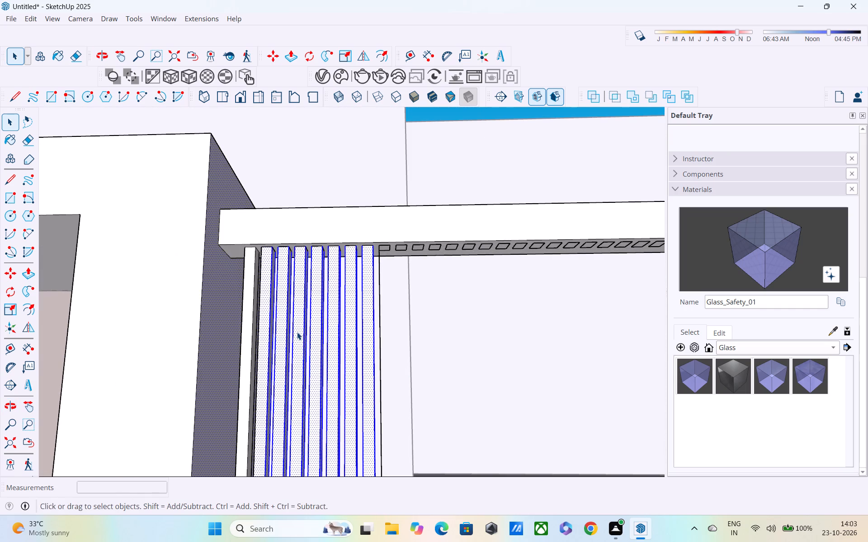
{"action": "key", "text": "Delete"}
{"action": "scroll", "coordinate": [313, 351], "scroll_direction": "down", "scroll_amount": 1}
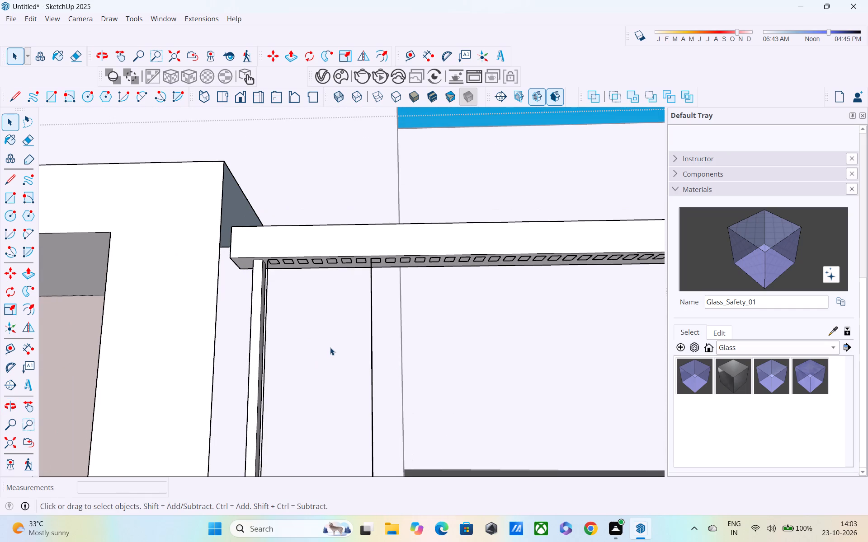
Undo all the slat deletions, back to the panel's full row of slats.
{"action": "key", "text": "ctrl+z"}
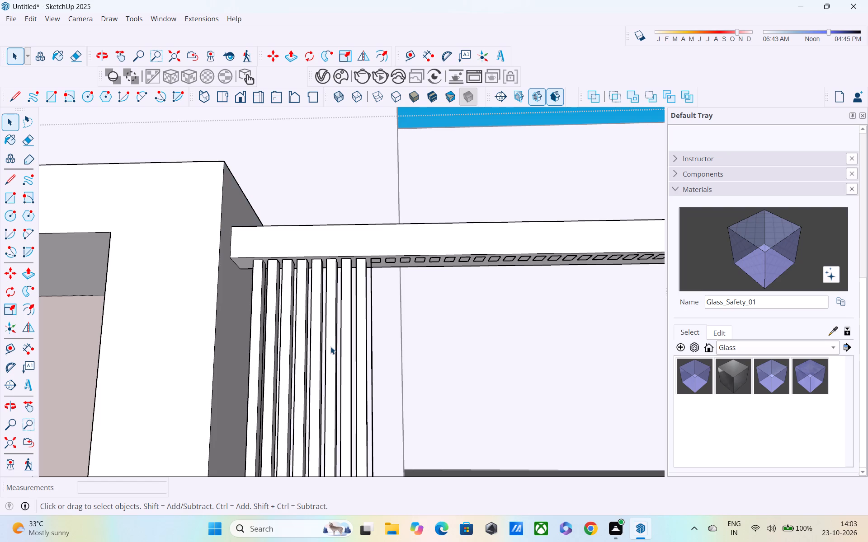
{"action": "key", "text": "ctrl+z"}
{"action": "key", "text": "ctrl+z"}
{"action": "key", "text": "ctrl+z"}
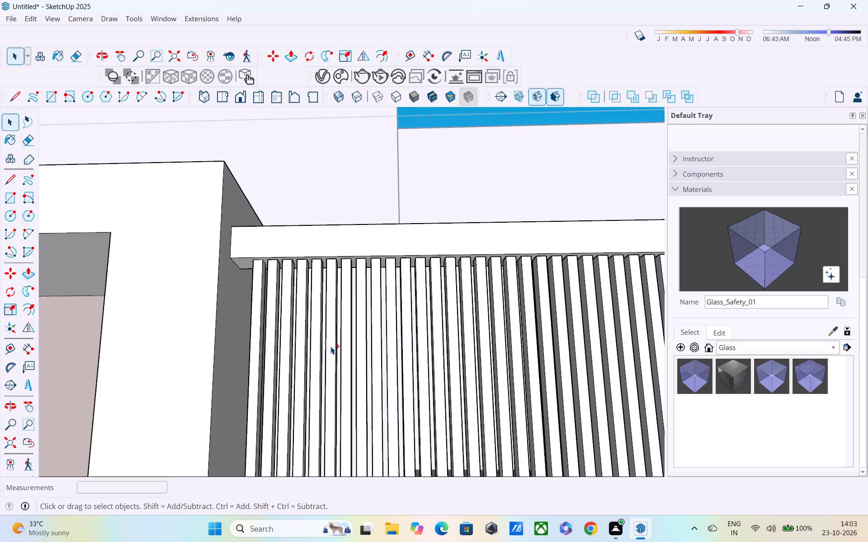
{"action": "scroll", "coordinate": [357, 342], "scroll_direction": "down", "scroll_amount": 4}
{"action": "middle_click_drag", "start_coordinate": [489, 353], "coordinate": [455, 352]}
{"action": "middle_click_drag", "start_coordinate": [455, 352], "coordinate": [231, 322], "text": "shift"}
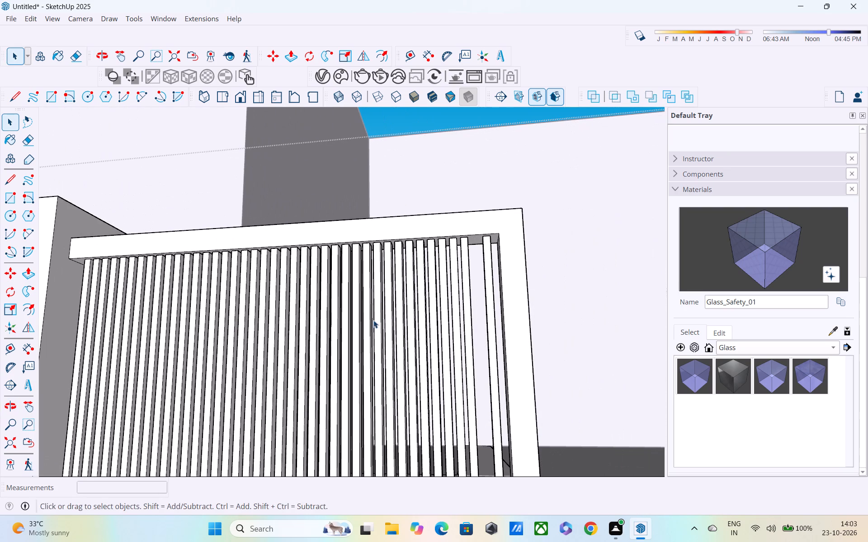
{"action": "key", "text": "ctrl+z"}
{"action": "key", "text": "ctrl+z"}
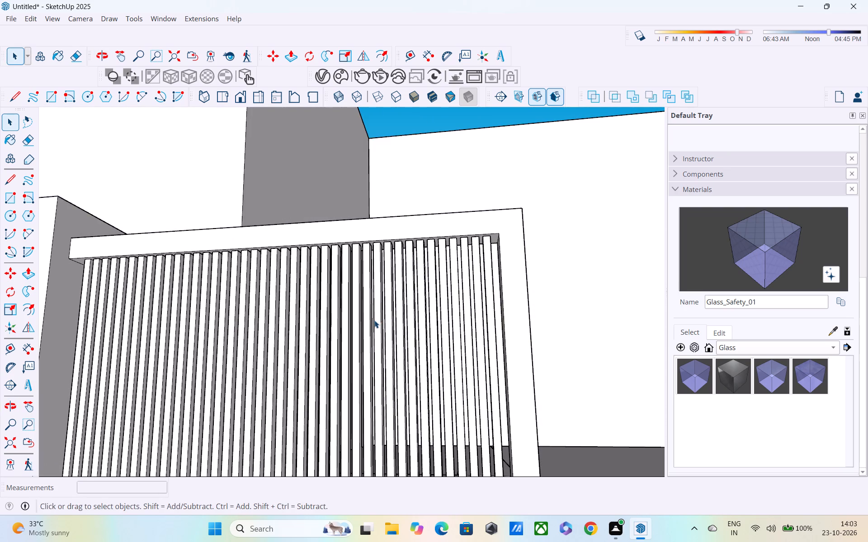
Undo the guide line deletion and the outward pulls of the upper front wall's top band.
{"action": "scroll", "coordinate": [374, 320], "scroll_direction": "down", "scroll_amount": 7}
{"action": "middle_click_drag", "start_coordinate": [396, 328], "coordinate": [521, 478], "text": "shift"}
{"action": "scroll", "coordinate": [500, 442], "scroll_direction": "down", "scroll_amount": 1, "text": "shift"}
{"action": "scroll", "coordinate": [521, 478], "scroll_direction": "up", "scroll_amount": 1, "text": "shift"}
{"action": "scroll", "coordinate": [454, 220], "scroll_direction": "down", "scroll_amount": 3}
{"action": "middle_click_drag", "start_coordinate": [454, 220], "coordinate": [302, 280]}
{"action": "scroll", "coordinate": [454, 220], "scroll_direction": "up", "scroll_amount": 1}
{"action": "scroll", "coordinate": [395, 225], "scroll_direction": "down", "scroll_amount": 2}
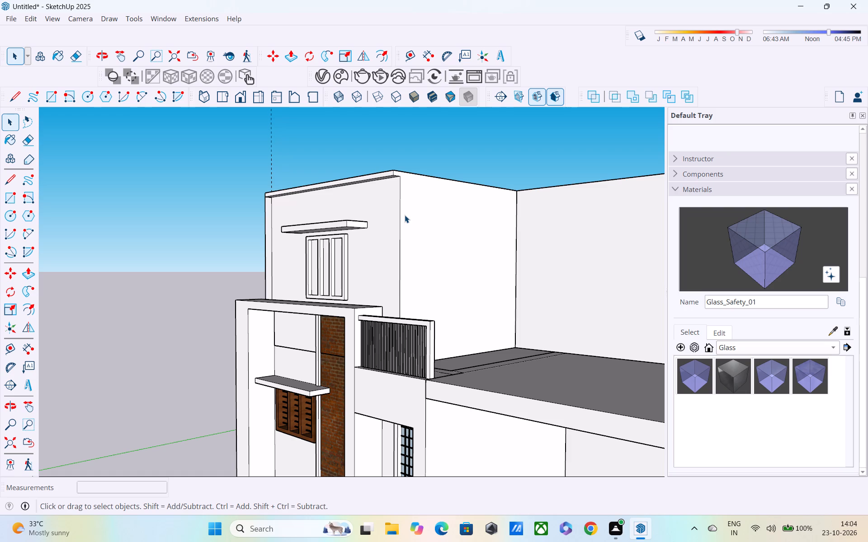
{"action": "key", "text": "ctrl+z"}
{"action": "key", "text": "ctrl+z"}
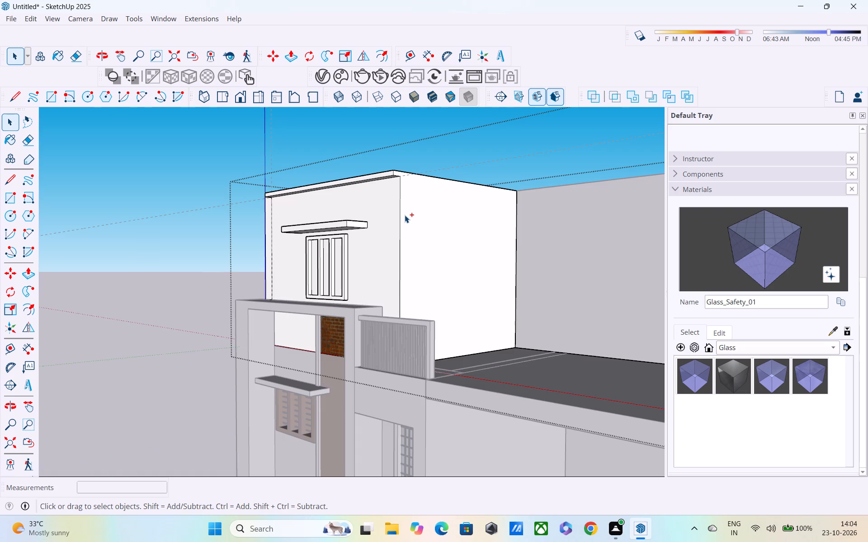
{"action": "key", "text": "ctrl+z"}
{"action": "key", "text": "ctrl+z"}
{"action": "key", "text": "ctrl+z"}
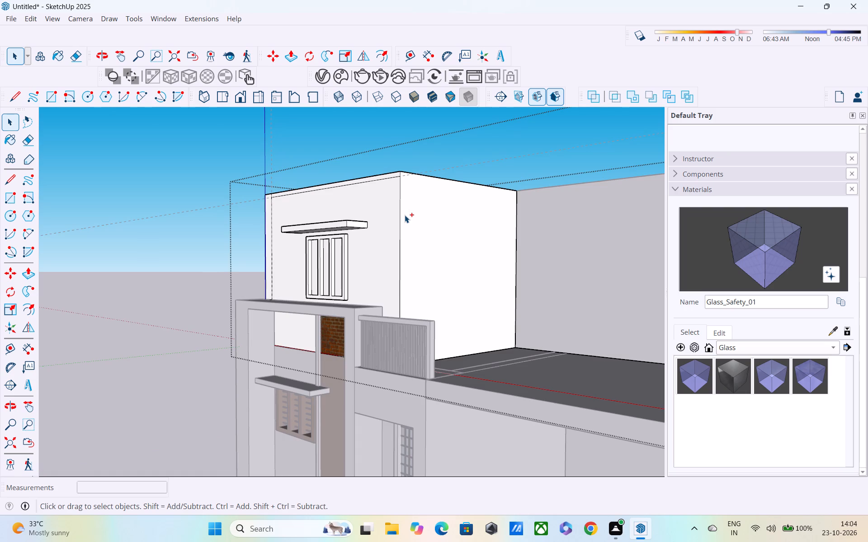
Open the larger rear block's wall group for editing.
{"action": "scroll", "coordinate": [405, 215], "scroll_direction": "up", "scroll_amount": 2}
{"action": "scroll", "coordinate": [405, 215], "scroll_direction": "down", "scroll_amount": 5}
{"action": "middle_click_drag", "start_coordinate": [428, 233], "coordinate": [428, 236], "text": "shift"}
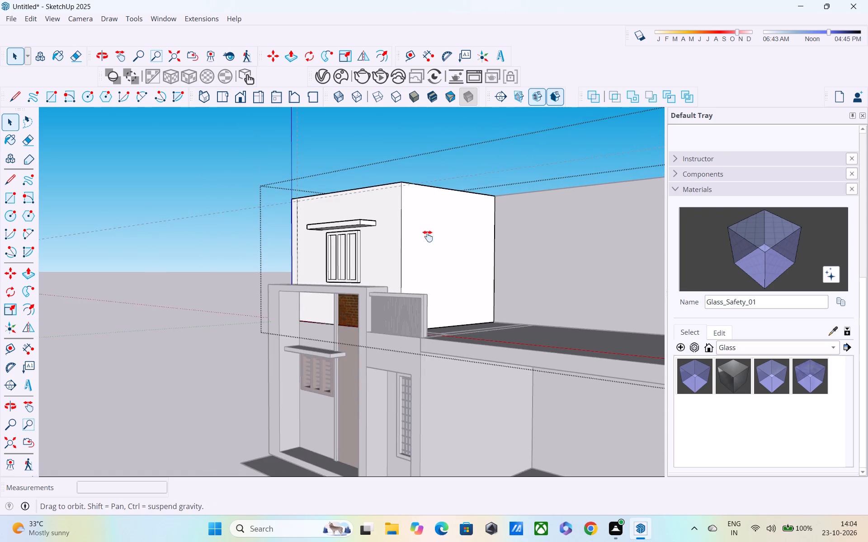
{"action": "middle_click_drag", "start_coordinate": [428, 236], "coordinate": [381, 282], "text": "shift"}
{"action": "scroll", "coordinate": [381, 282], "scroll_direction": "down", "scroll_amount": 2}
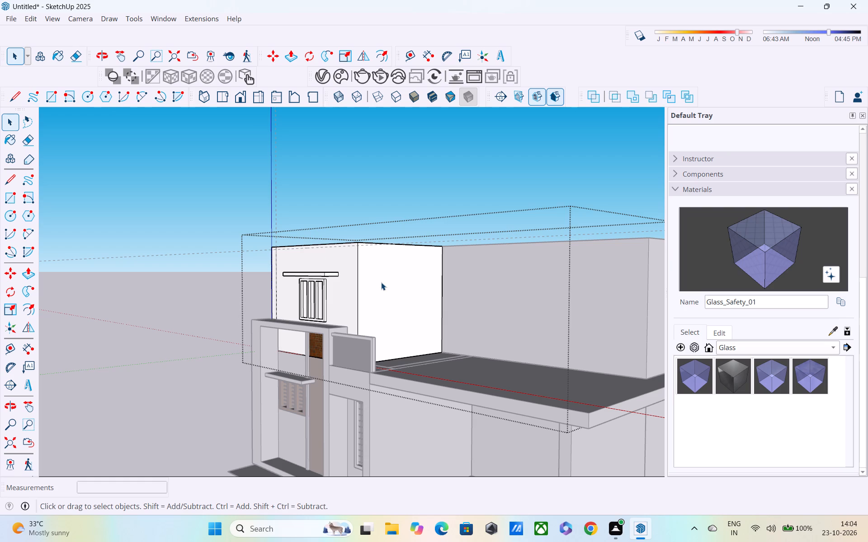
{"action": "scroll", "coordinate": [372, 267], "scroll_direction": "up", "scroll_amount": 1}
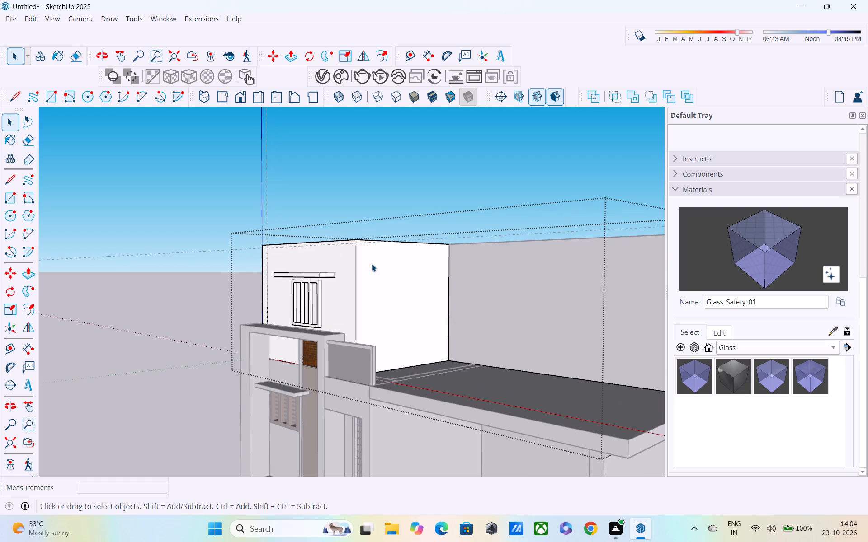
{"action": "scroll", "coordinate": [372, 264], "scroll_direction": "down", "scroll_amount": 7}
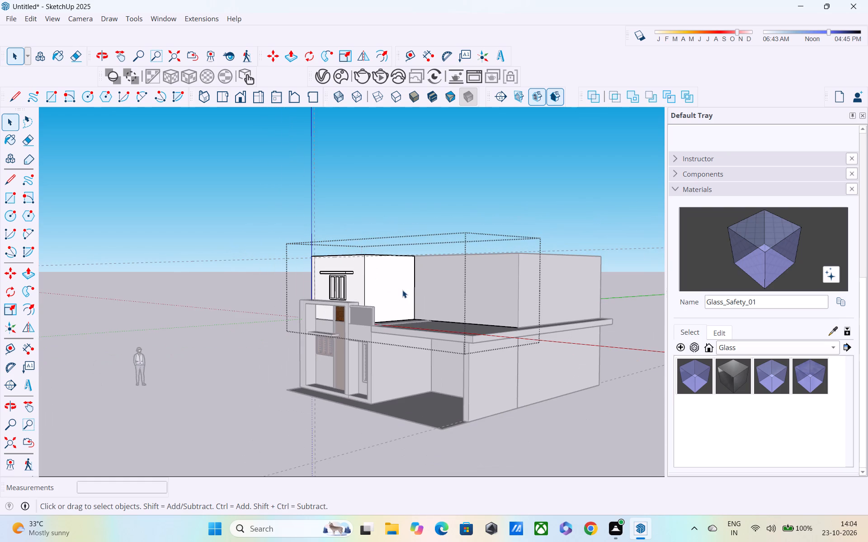
{"action": "middle_click_drag", "start_coordinate": [402, 290], "coordinate": [304, 348], "text": "shift"}
{"action": "scroll", "coordinate": [480, 331], "scroll_direction": "up", "scroll_amount": 4}
{"action": "middle_click_drag", "start_coordinate": [457, 322], "coordinate": [404, 390]}
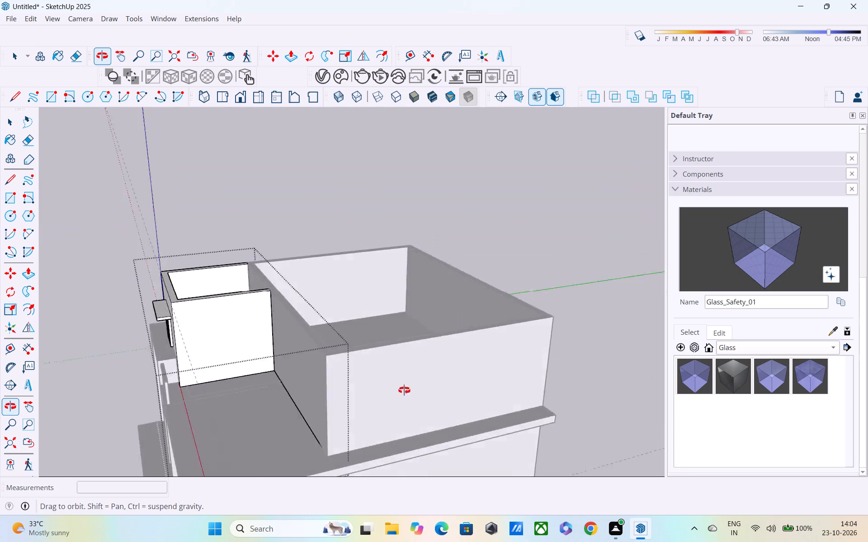
{"action": "middle_click_drag", "start_coordinate": [404, 390], "coordinate": [472, 416]}
{"action": "left_click", "coordinate": [382, 367]}
{"action": "double_click", "coordinate": [382, 386]}
{"action": "middle_click_drag", "start_coordinate": [421, 369], "coordinate": [436, 296]}
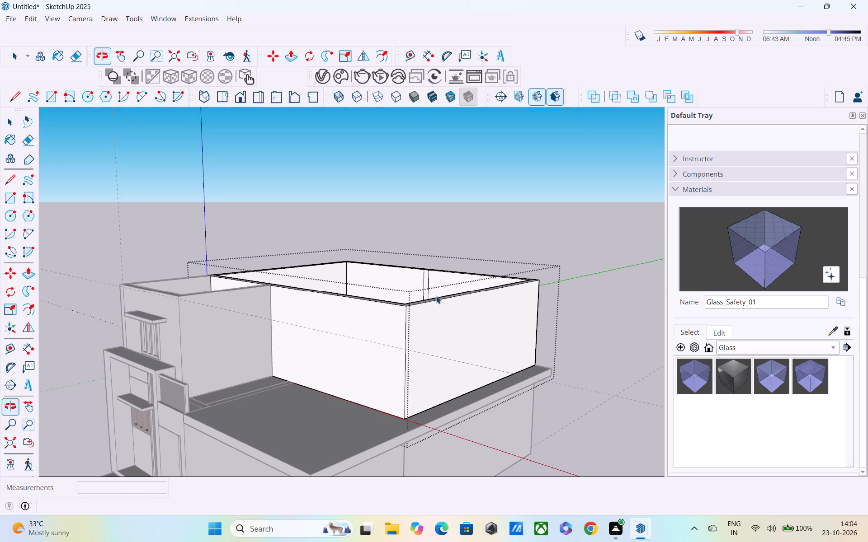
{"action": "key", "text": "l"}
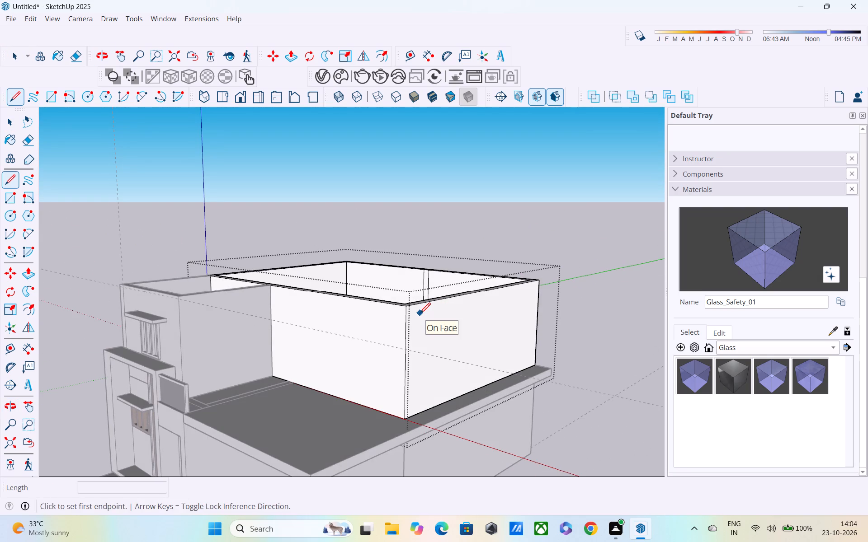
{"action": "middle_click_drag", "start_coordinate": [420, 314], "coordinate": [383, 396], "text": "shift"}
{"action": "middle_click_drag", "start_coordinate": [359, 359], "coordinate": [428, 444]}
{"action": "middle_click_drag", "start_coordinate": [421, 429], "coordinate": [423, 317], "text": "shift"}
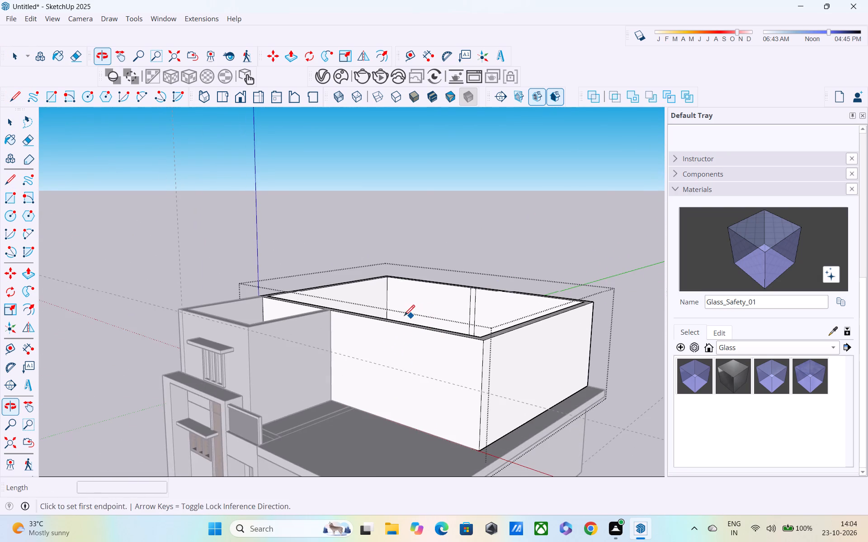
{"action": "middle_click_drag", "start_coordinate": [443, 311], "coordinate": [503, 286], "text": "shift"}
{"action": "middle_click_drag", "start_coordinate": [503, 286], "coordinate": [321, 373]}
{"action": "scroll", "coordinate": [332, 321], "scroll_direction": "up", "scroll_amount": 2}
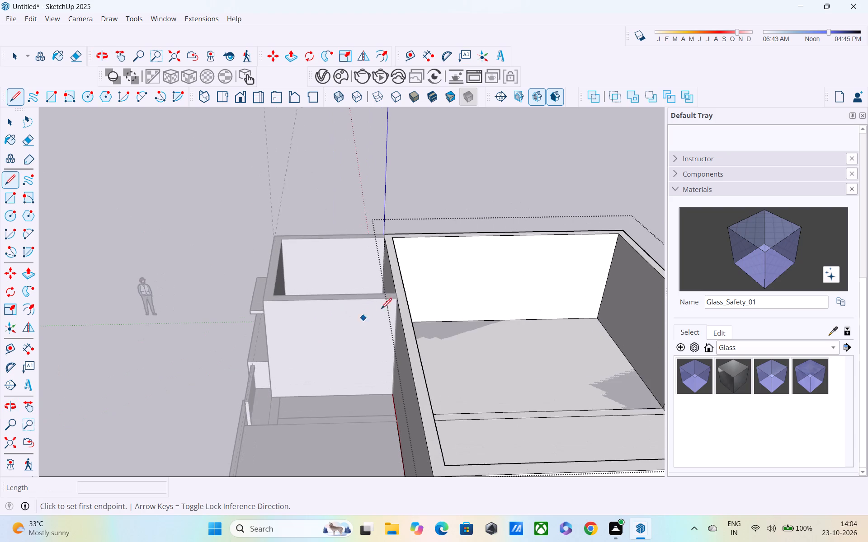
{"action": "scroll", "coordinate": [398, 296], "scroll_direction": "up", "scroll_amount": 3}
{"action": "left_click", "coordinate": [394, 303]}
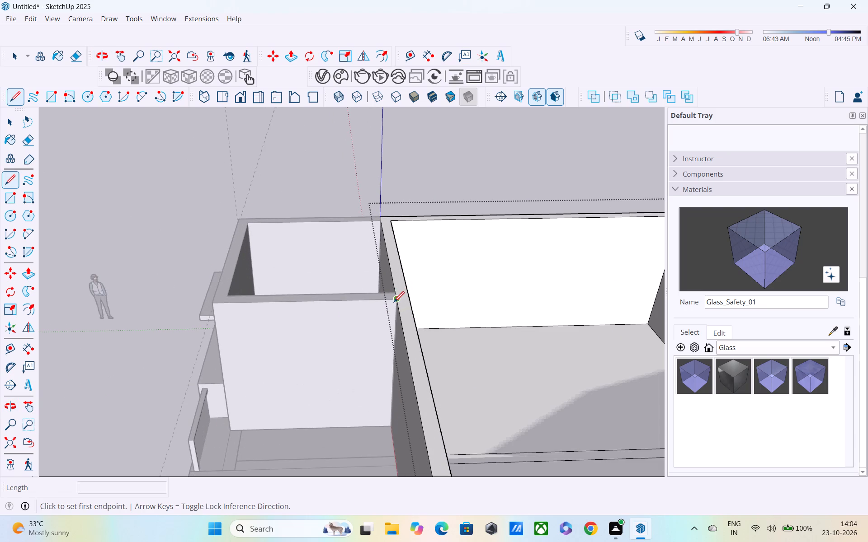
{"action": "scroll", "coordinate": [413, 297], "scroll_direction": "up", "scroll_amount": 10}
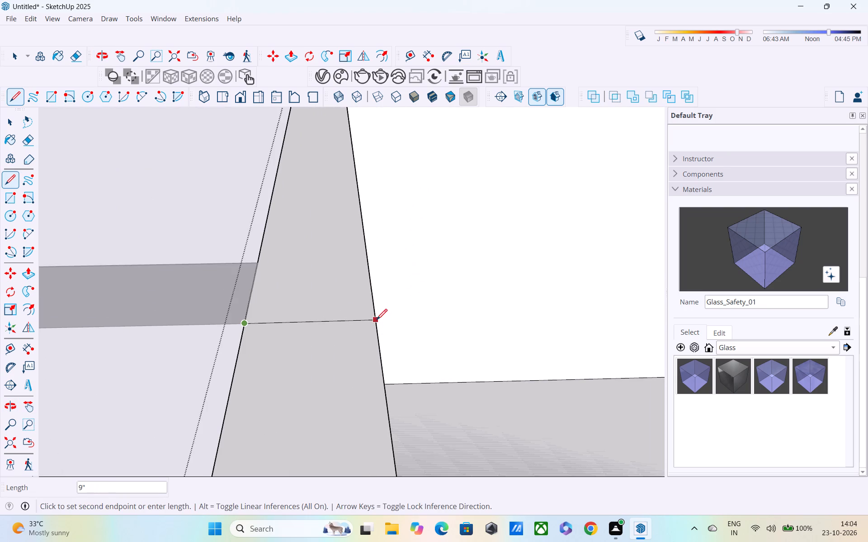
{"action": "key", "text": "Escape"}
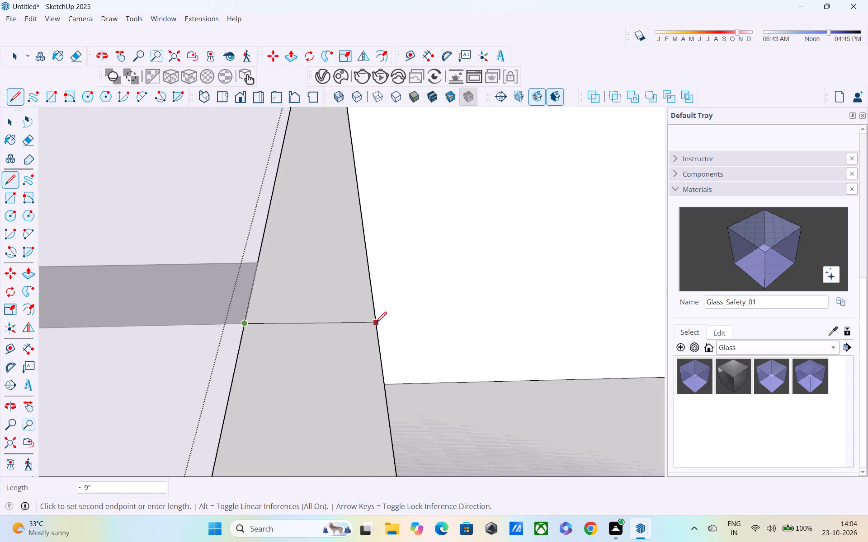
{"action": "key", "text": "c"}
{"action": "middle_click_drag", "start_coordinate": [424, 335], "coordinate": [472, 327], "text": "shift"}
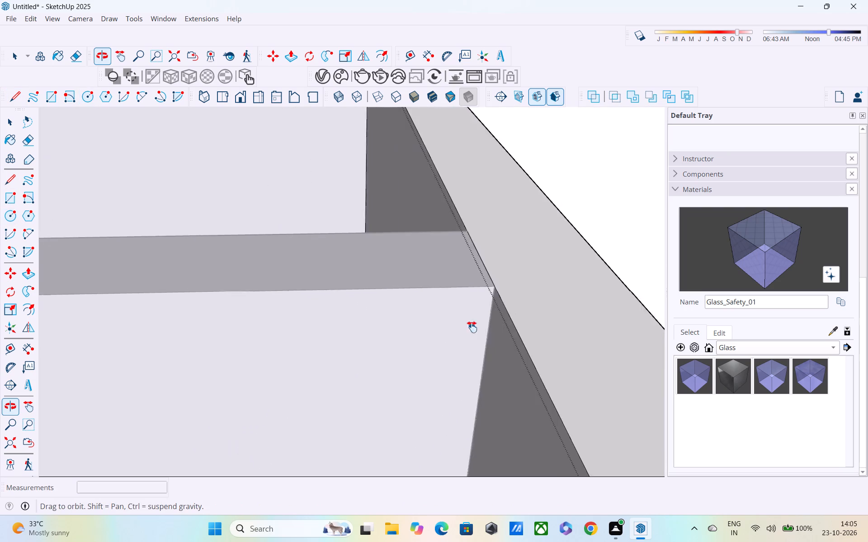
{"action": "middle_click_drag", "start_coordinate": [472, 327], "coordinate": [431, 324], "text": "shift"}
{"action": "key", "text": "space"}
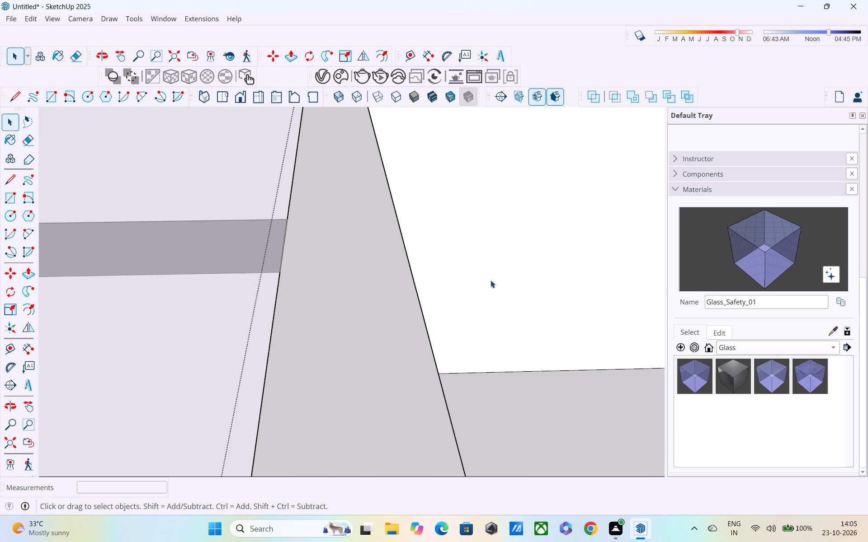
Draw a 9" line across the rear block's wall top, in line with the outer face of the smaller block's adjoining wall.
{"action": "key", "text": "l"}
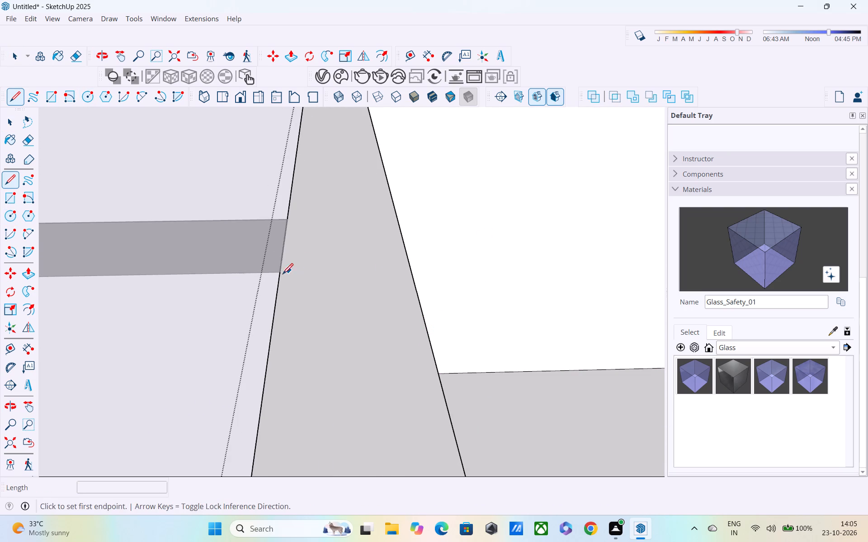
{"action": "left_click", "coordinate": [278, 271]}
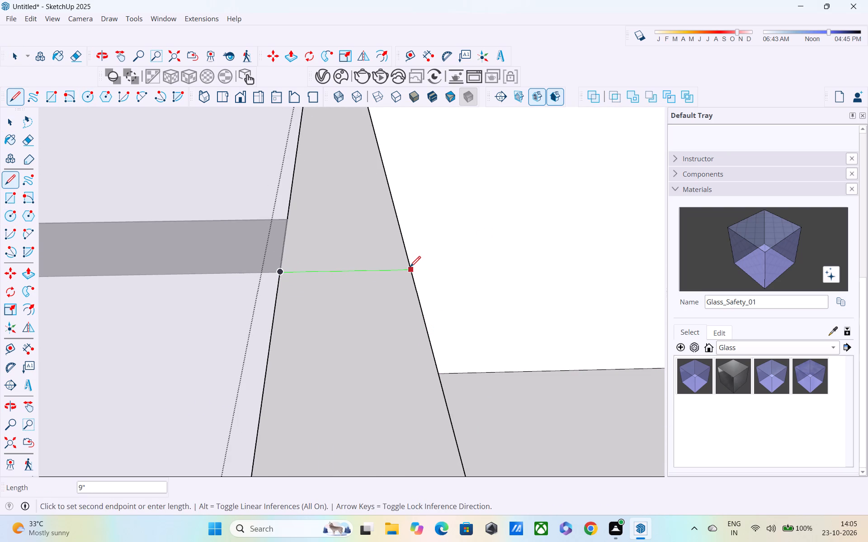
{"action": "left_click", "coordinate": [410, 268]}
Draw a 9" line across the same wall's top at its far inner corner, closing off the exposed stretch of wall.
{"action": "middle_click_drag", "start_coordinate": [410, 268], "coordinate": [465, 213]}
{"action": "scroll", "coordinate": [471, 210], "scroll_direction": "down", "scroll_amount": 5}
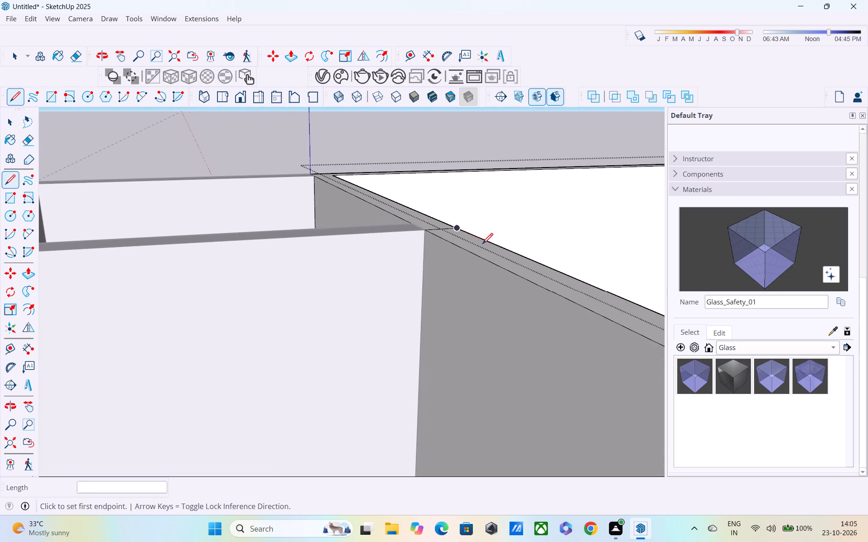
{"action": "scroll", "coordinate": [482, 245], "scroll_direction": "down", "scroll_amount": 1}
{"action": "middle_click_drag", "start_coordinate": [481, 247], "coordinate": [306, 186], "text": "shift"}
{"action": "scroll", "coordinate": [306, 186], "scroll_direction": "up", "scroll_amount": 1}
{"action": "scroll", "coordinate": [306, 186], "scroll_direction": "down", "scroll_amount": 4}
{"action": "middle_click_drag", "start_coordinate": [390, 253], "coordinate": [253, 294]}
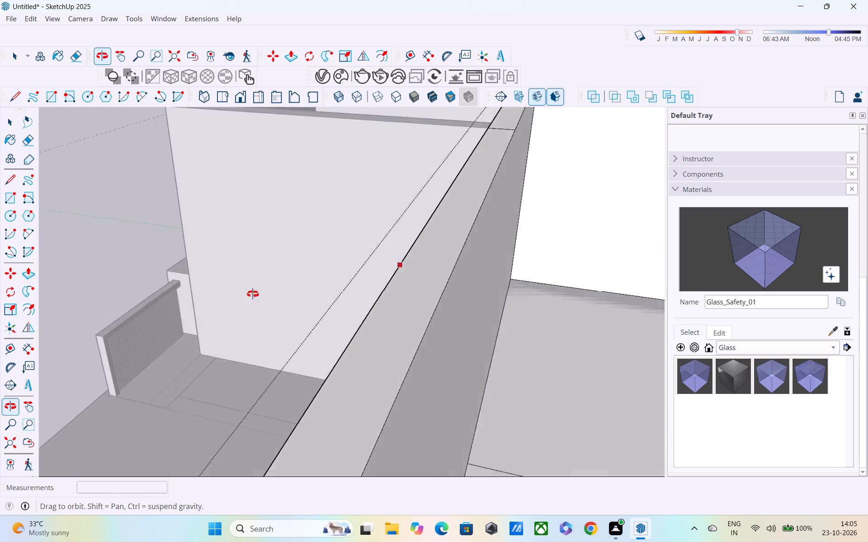
{"action": "middle_click_drag", "start_coordinate": [253, 294], "coordinate": [261, 287]}
{"action": "scroll", "coordinate": [282, 280], "scroll_direction": "down", "scroll_amount": 8}
{"action": "middle_click_drag", "start_coordinate": [335, 301], "coordinate": [253, 319]}
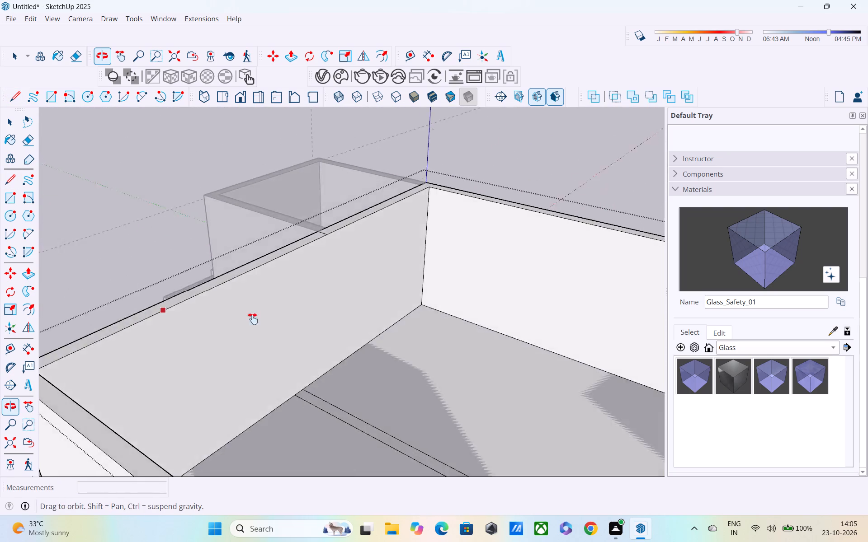
{"action": "middle_click_drag", "start_coordinate": [253, 319], "coordinate": [361, 318]}
{"action": "middle_click_drag", "start_coordinate": [243, 333], "coordinate": [415, 332]}
{"action": "scroll", "coordinate": [415, 331], "scroll_direction": "down", "scroll_amount": 1}
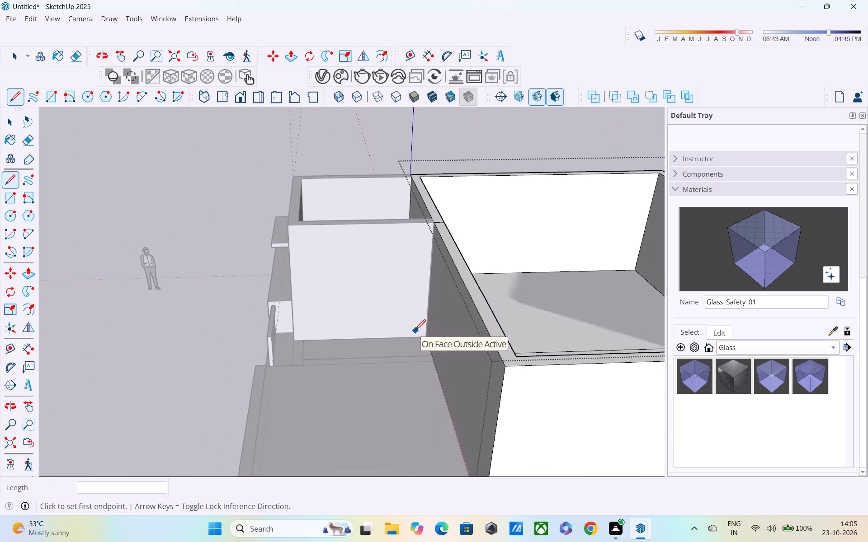
{"action": "scroll", "coordinate": [415, 331], "scroll_direction": "down", "scroll_amount": 1}
{"action": "middle_click_drag", "start_coordinate": [415, 331], "coordinate": [331, 290], "text": "shift"}
{"action": "scroll", "coordinate": [331, 290], "scroll_direction": "up", "scroll_amount": 1}
{"action": "scroll", "coordinate": [331, 290], "scroll_direction": "down", "scroll_amount": 2}
{"action": "middle_click_drag", "start_coordinate": [331, 290], "coordinate": [340, 320]}
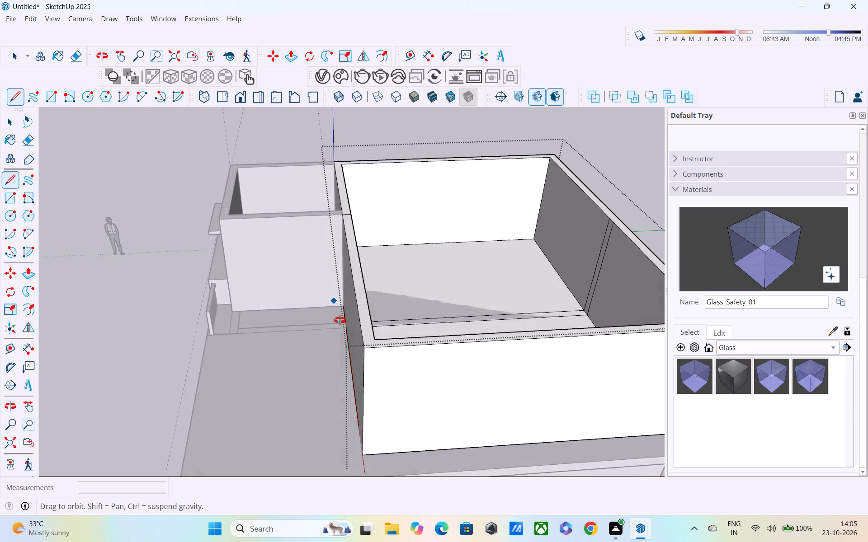
{"action": "middle_click_drag", "start_coordinate": [340, 320], "coordinate": [347, 332]}
{"action": "middle_click_drag", "start_coordinate": [341, 346], "coordinate": [379, 339]}
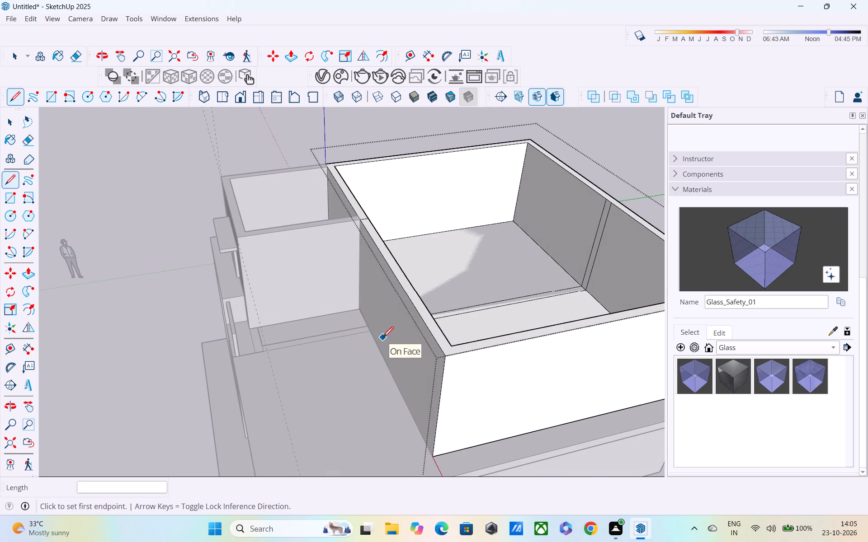
{"action": "left_click", "coordinate": [453, 341]}
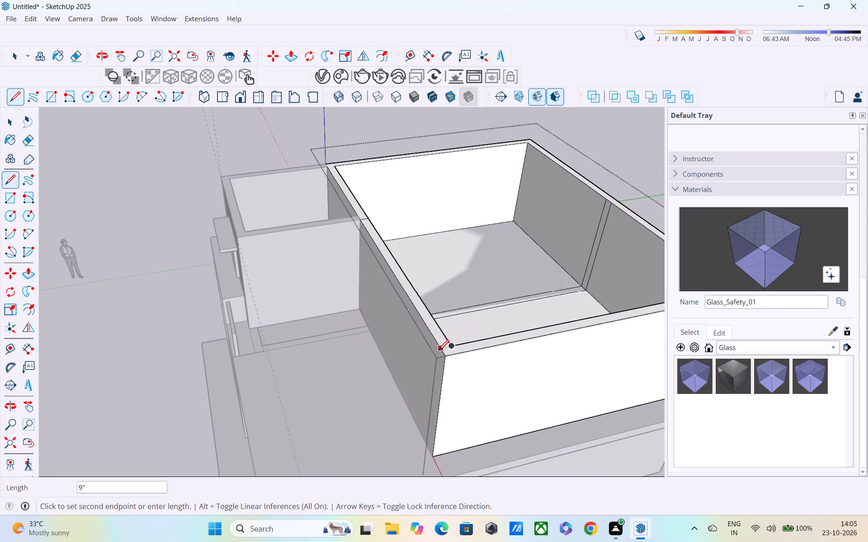
{"action": "left_click", "coordinate": [439, 351]}
{"action": "middle_click_drag", "start_coordinate": [448, 347], "coordinate": [380, 379]}
{"action": "key", "text": "space"}
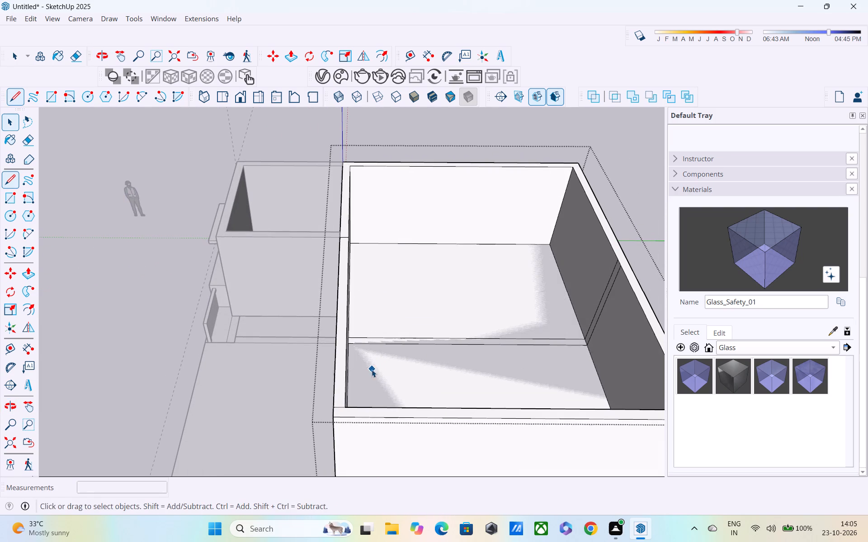
Push the marked wall-top section down 10' to floor level, removing the wall between the smaller block and the far corner.
{"action": "key", "text": "p"}
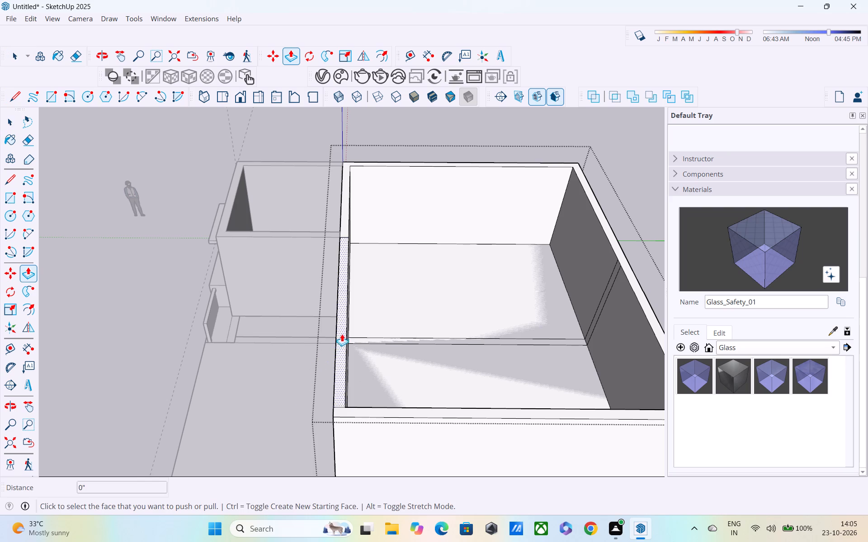
{"action": "left_click", "coordinate": [342, 332]}
{"action": "middle_click_drag", "start_coordinate": [329, 361], "coordinate": [482, 329]}
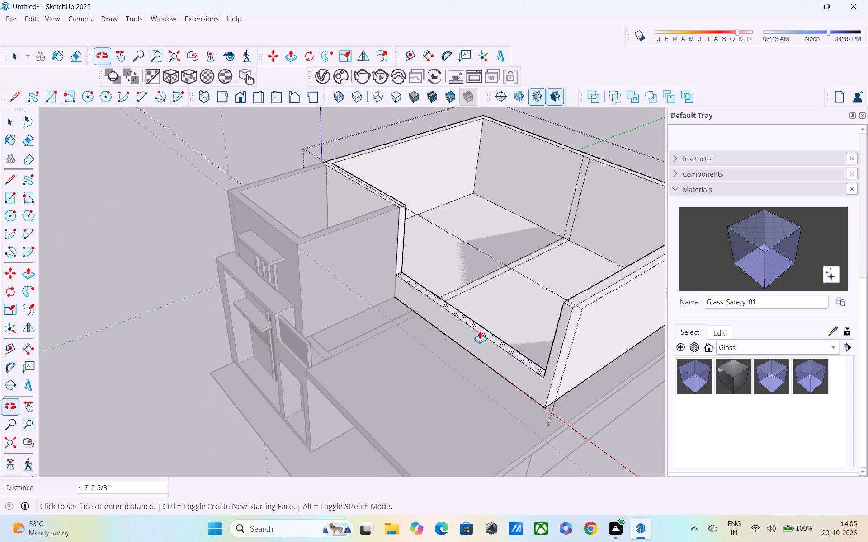
{"action": "left_click", "coordinate": [470, 347]}
Mark off a full-height strip about 9 3/8" wide at the open end of the remaining wall's inner face.
{"action": "middle_click_drag", "start_coordinate": [515, 345], "coordinate": [354, 328]}
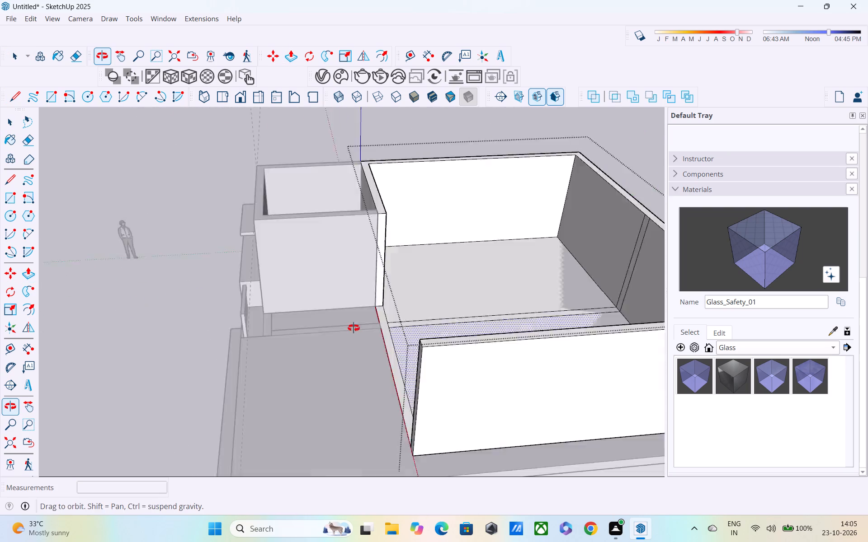
{"action": "middle_click_drag", "start_coordinate": [354, 328], "coordinate": [106, 302]}
{"action": "middle_click_drag", "start_coordinate": [131, 323], "coordinate": [453, 335]}
{"action": "middle_click_drag", "start_coordinate": [433, 277], "coordinate": [223, 318]}
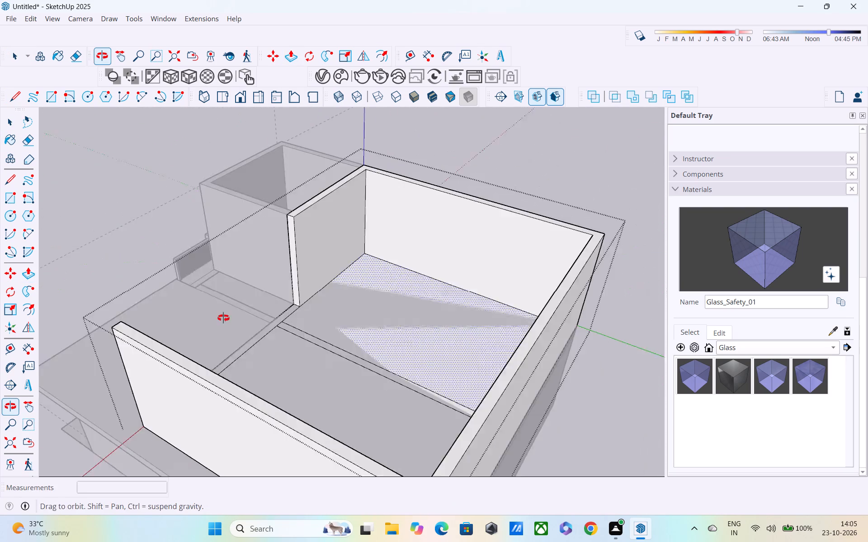
{"action": "middle_click_drag", "start_coordinate": [223, 318], "coordinate": [208, 300]}
{"action": "scroll", "coordinate": [291, 228], "scroll_direction": "up", "scroll_amount": 4}
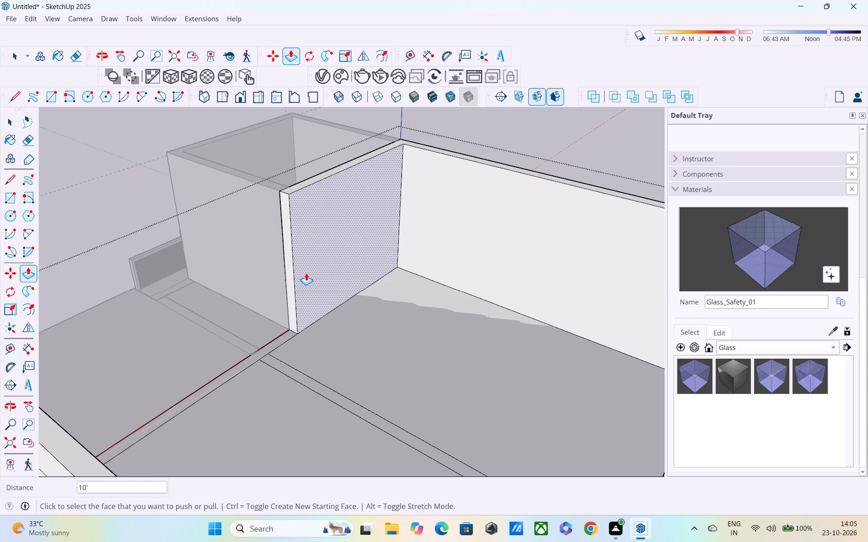
{"action": "middle_click_drag", "start_coordinate": [282, 274], "coordinate": [189, 246]}
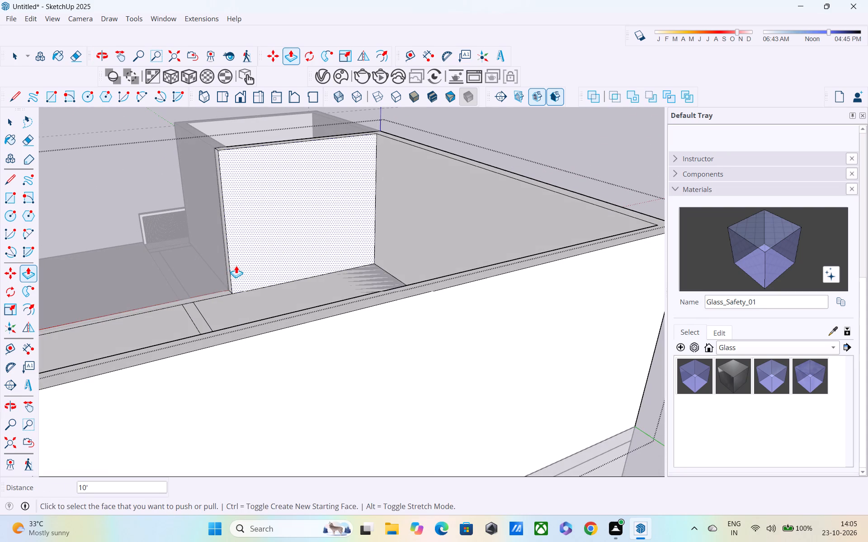
{"action": "middle_click_drag", "start_coordinate": [239, 269], "coordinate": [238, 329], "text": "shift"}
{"action": "key", "text": "l"}
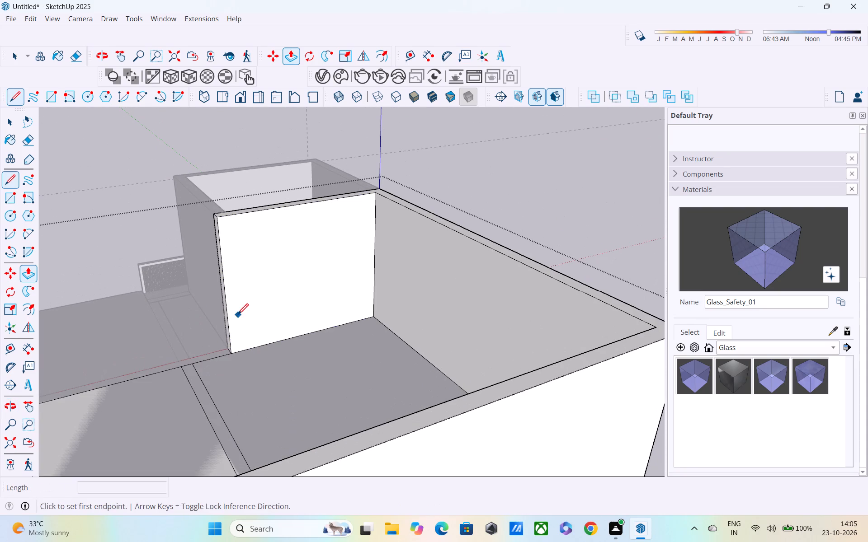
{"action": "left_click", "coordinate": [219, 219]}
{"action": "left_click", "coordinate": [230, 218]}
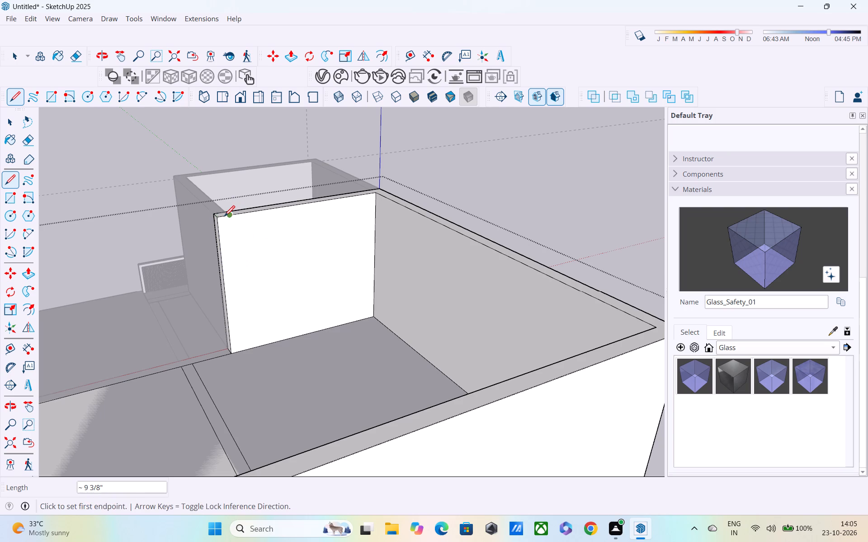
{"action": "left_click", "coordinate": [228, 218]}
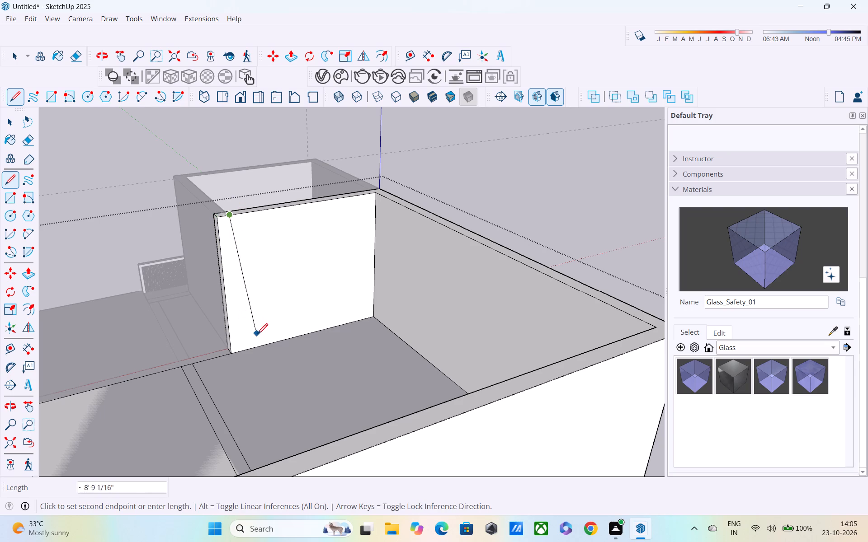
{"action": "left_click", "coordinate": [242, 354]}
Pull the marked strip 10' into the room, forming a full-height cross wall from the smaller block's corner.
{"action": "key", "text": "p"}
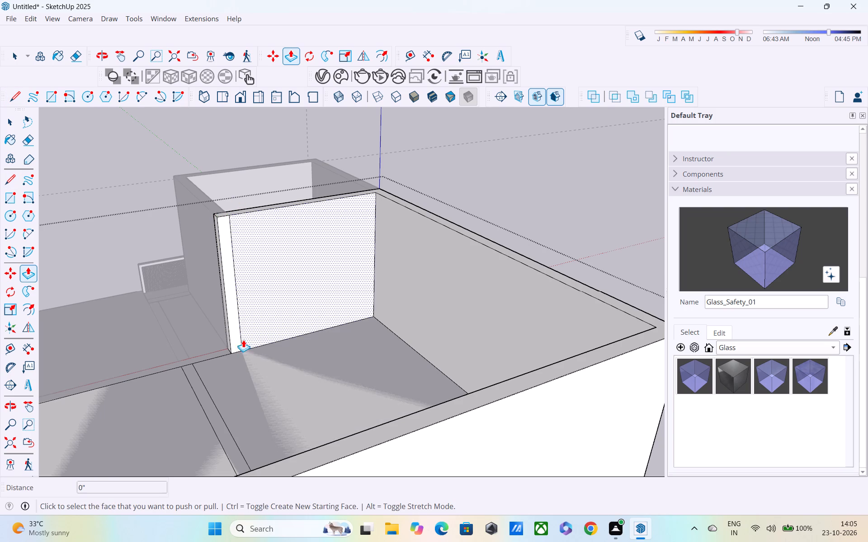
{"action": "left_click", "coordinate": [237, 312]}
{"action": "scroll", "coordinate": [266, 343], "scroll_direction": "down", "scroll_amount": 4}
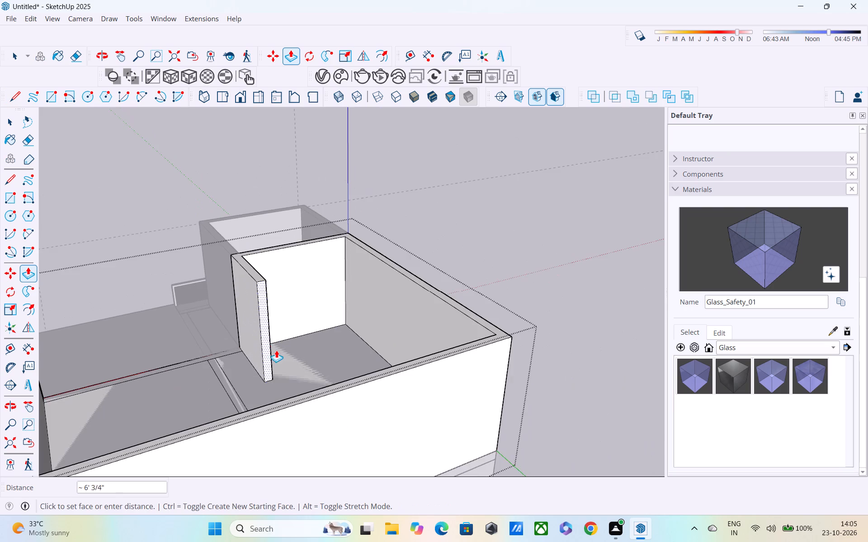
{"action": "middle_click_drag", "start_coordinate": [279, 352], "coordinate": [559, 348]}
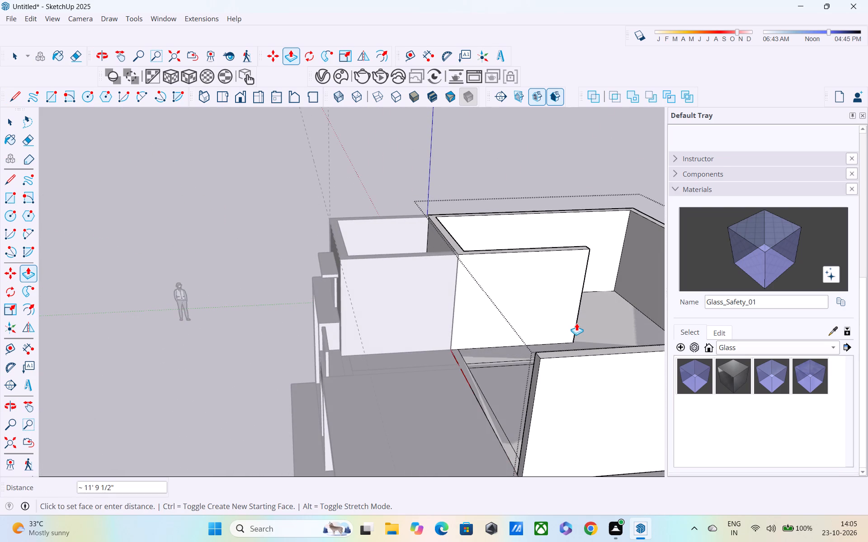
{"action": "type", "text": "10'"}
{"action": "key", "text": "Return"}
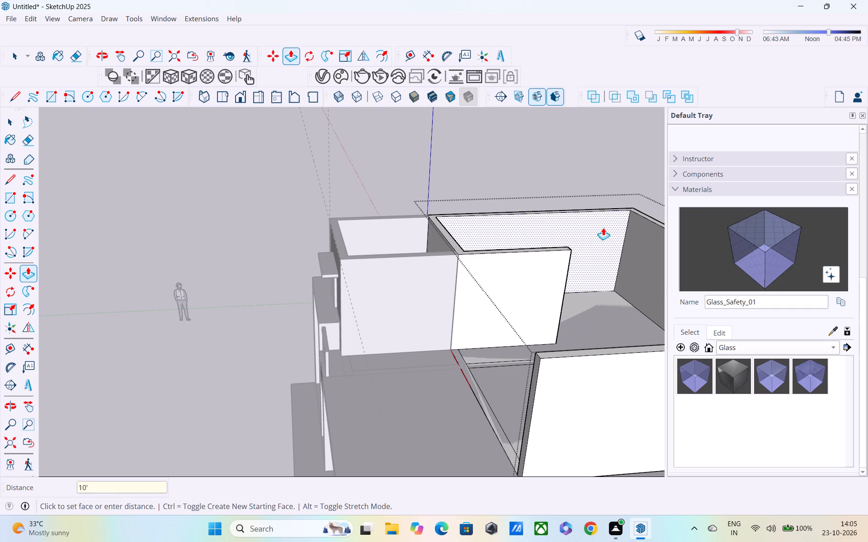
Mark off a full-height strip 9" wide at the free end of the cross wall's face towards the open terrace side.
{"action": "middle_click_drag", "start_coordinate": [586, 252], "coordinate": [538, 248]}
{"action": "scroll", "coordinate": [530, 255], "scroll_direction": "up", "scroll_amount": 2}
{"action": "type", "text": ";l"}
{"action": "left_click", "coordinate": [571, 266]}
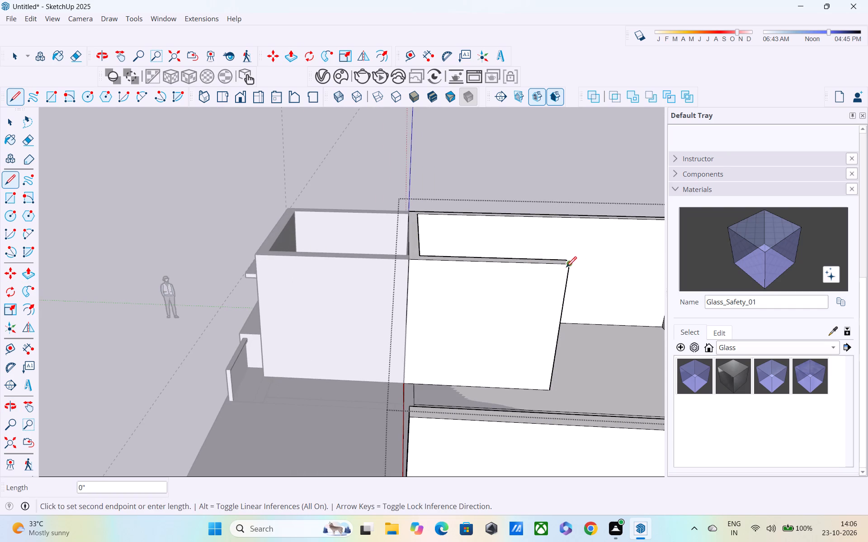
{"action": "middle_click_drag", "start_coordinate": [568, 270], "coordinate": [495, 240]}
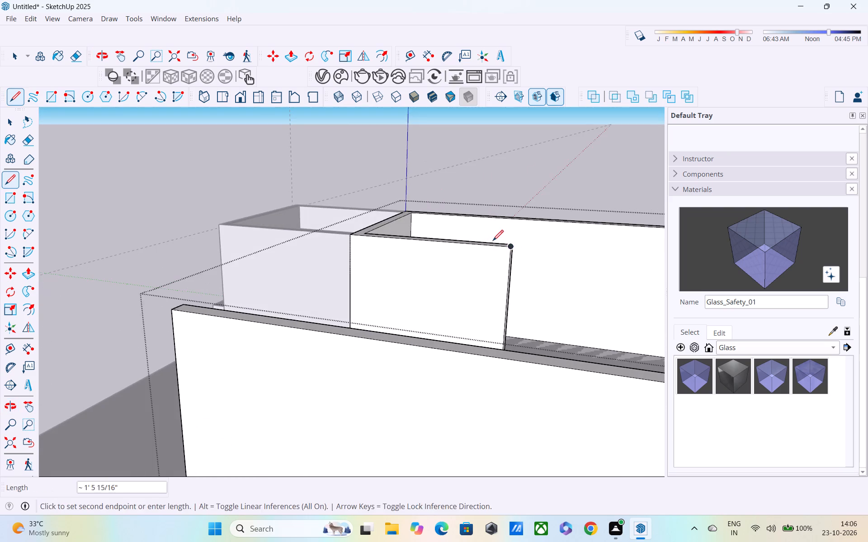
{"action": "middle_click_drag", "start_coordinate": [500, 264], "coordinate": [538, 342]}
{"action": "scroll", "coordinate": [541, 341], "scroll_direction": "up", "scroll_amount": 3}
{"action": "left_click", "coordinate": [545, 330]}
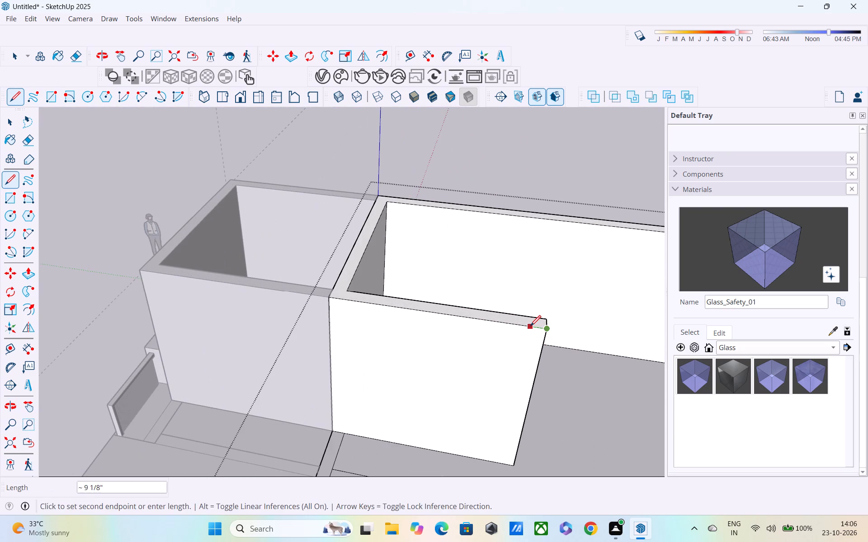
{"action": "type", "text": "9\""}
{"action": "key", "text": "Return"}
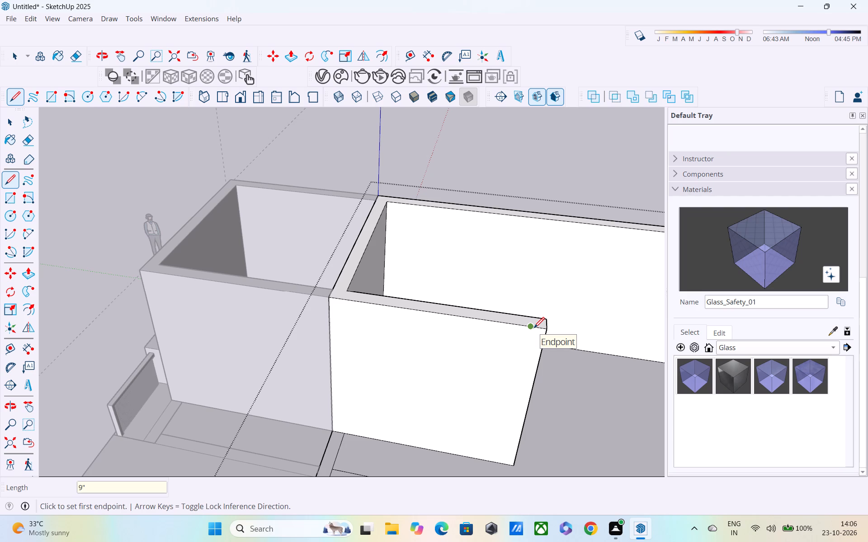
{"action": "left_click", "coordinate": [531, 327]}
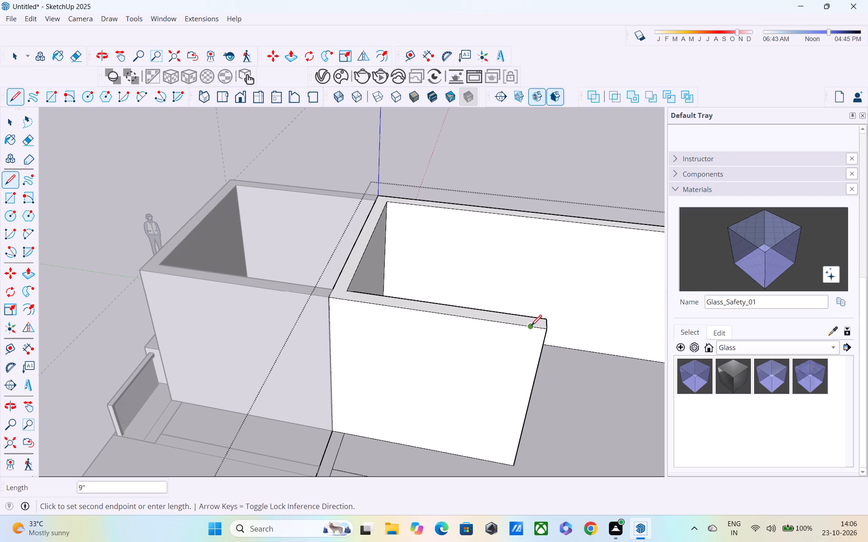
{"action": "middle_click_drag", "start_coordinate": [515, 378], "coordinate": [524, 248], "text": "shift"}
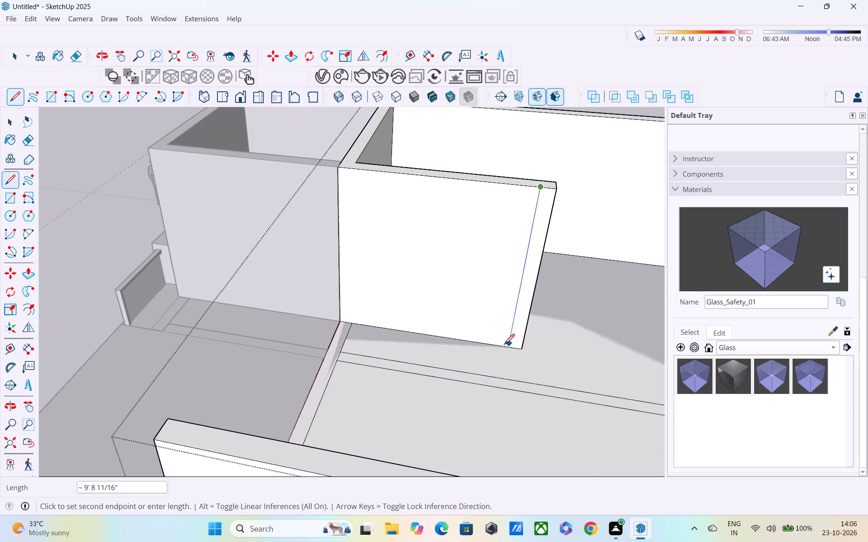
{"action": "left_click", "coordinate": [509, 348]}
Pull the marked strip slightly out of the cross wall's face, starting a return wall at its free end.
{"action": "key", "text": "p"}
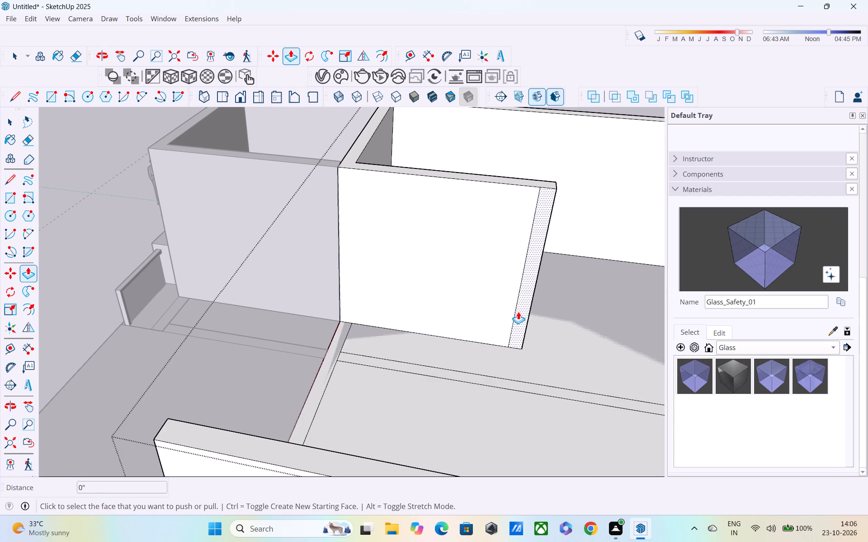
{"action": "left_click_drag", "start_coordinate": [518, 312], "coordinate": [519, 318]}
{"action": "left_click", "coordinate": [526, 306]}
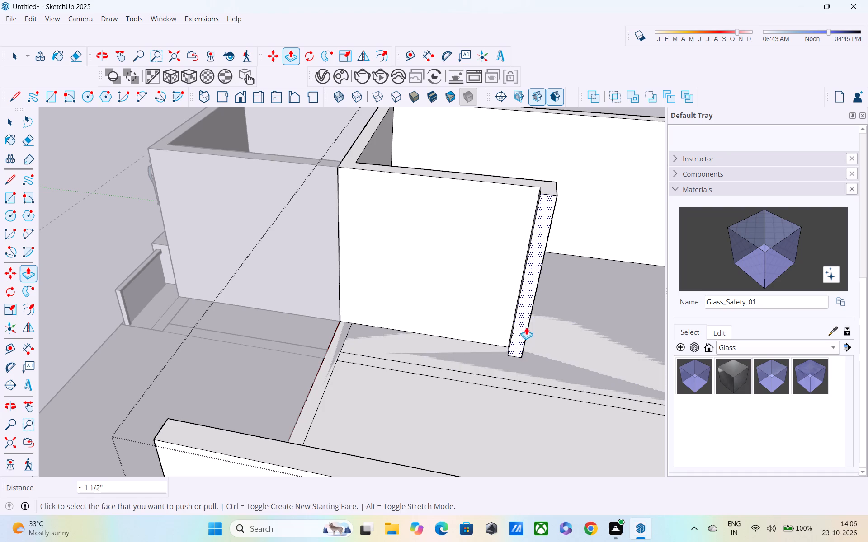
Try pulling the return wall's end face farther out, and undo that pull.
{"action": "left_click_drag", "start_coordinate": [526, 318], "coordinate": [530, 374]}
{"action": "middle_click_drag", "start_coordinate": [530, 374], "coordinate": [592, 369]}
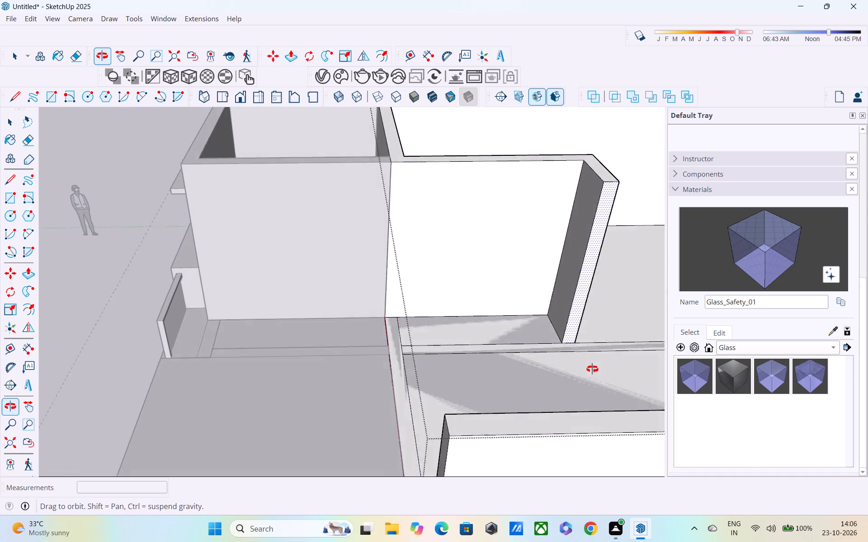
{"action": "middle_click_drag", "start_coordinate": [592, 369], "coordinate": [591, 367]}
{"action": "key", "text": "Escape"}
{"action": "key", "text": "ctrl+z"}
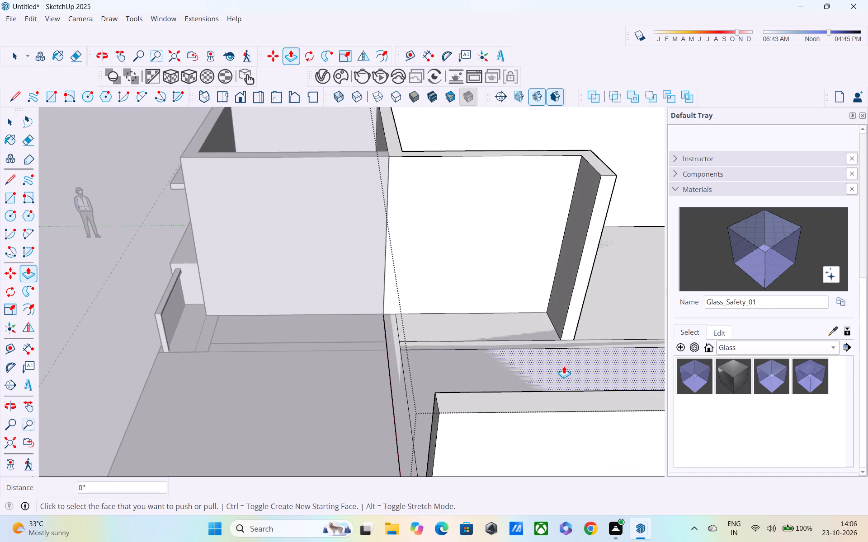
Erase the two leftover lines across the room's floor and the inner footprint line of the removed terrace-side wall.
{"action": "key", "text": "space"}
{"action": "key", "text": "e"}
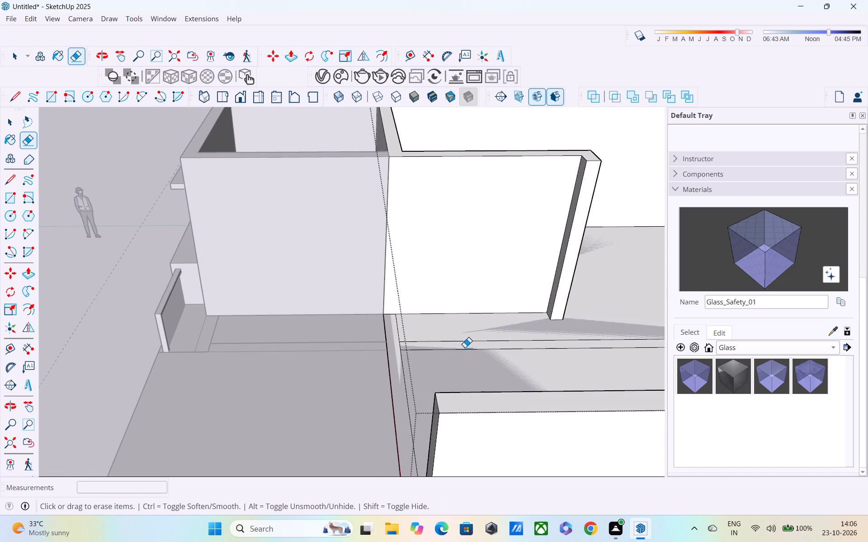
{"action": "left_click", "coordinate": [464, 343]}
{"action": "left_click", "coordinate": [464, 349]}
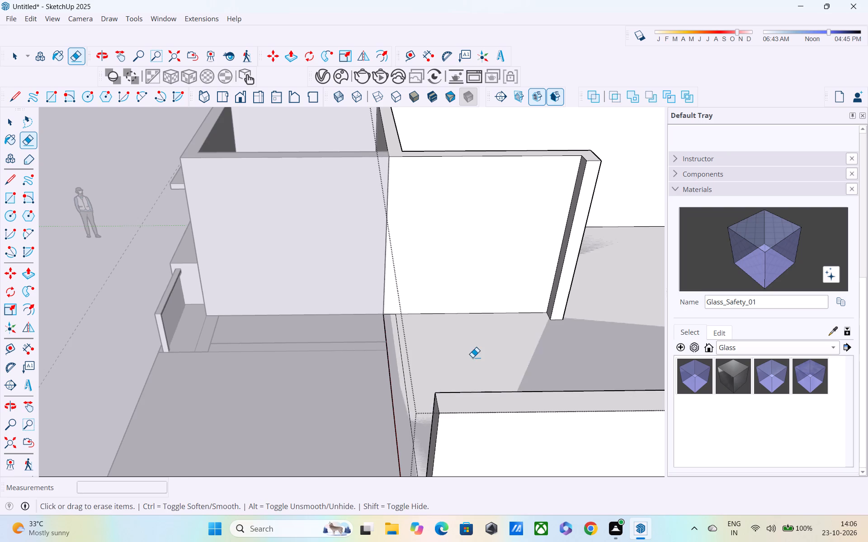
{"action": "middle_click_drag", "start_coordinate": [478, 364], "coordinate": [363, 354]}
{"action": "middle_click_drag", "start_coordinate": [353, 375], "coordinate": [329, 422]}
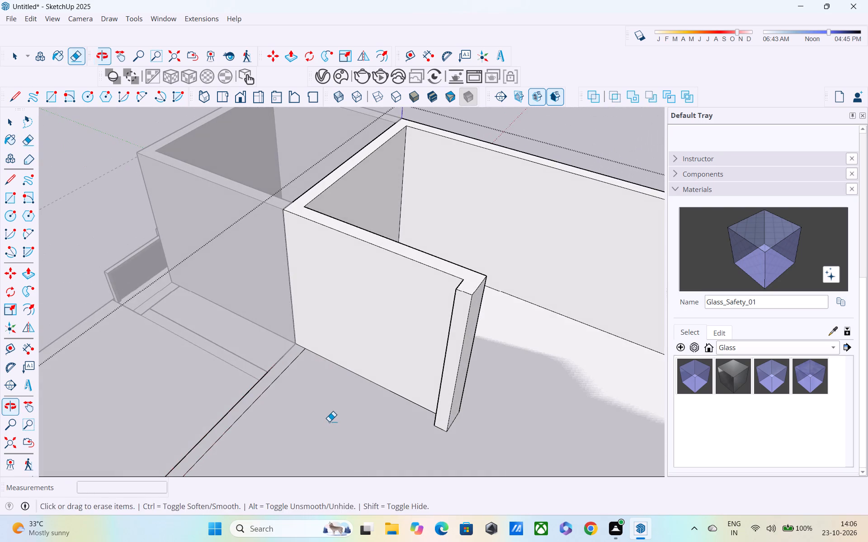
{"action": "middle_click_drag", "start_coordinate": [329, 421], "coordinate": [363, 300], "text": "shift"}
{"action": "middle_click_drag", "start_coordinate": [366, 362], "coordinate": [448, 345]}
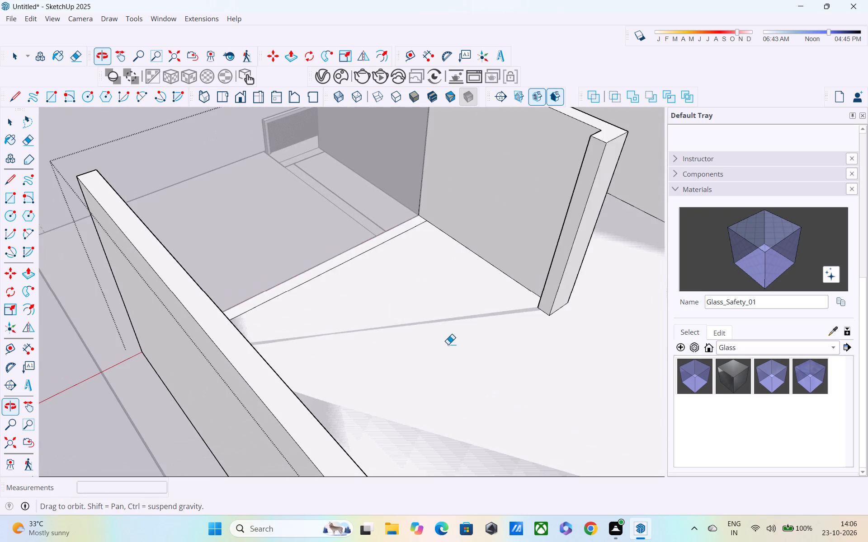
{"action": "middle_click_drag", "start_coordinate": [425, 348], "coordinate": [431, 385]}
{"action": "left_click", "coordinate": [349, 306]}
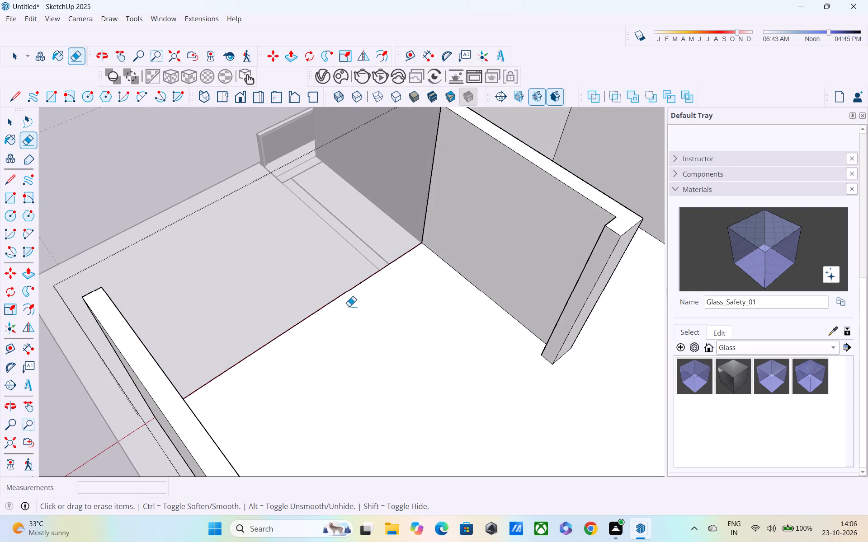
Delete the rear block's floor face inside the walls.
{"action": "middle_click_drag", "start_coordinate": [372, 320], "coordinate": [599, 320]}
{"action": "scroll", "coordinate": [426, 321], "scroll_direction": "down", "scroll_amount": 1}
{"action": "scroll", "coordinate": [607, 322], "scroll_direction": "down", "scroll_amount": 3}
{"action": "middle_click_drag", "start_coordinate": [604, 355], "coordinate": [592, 313]}
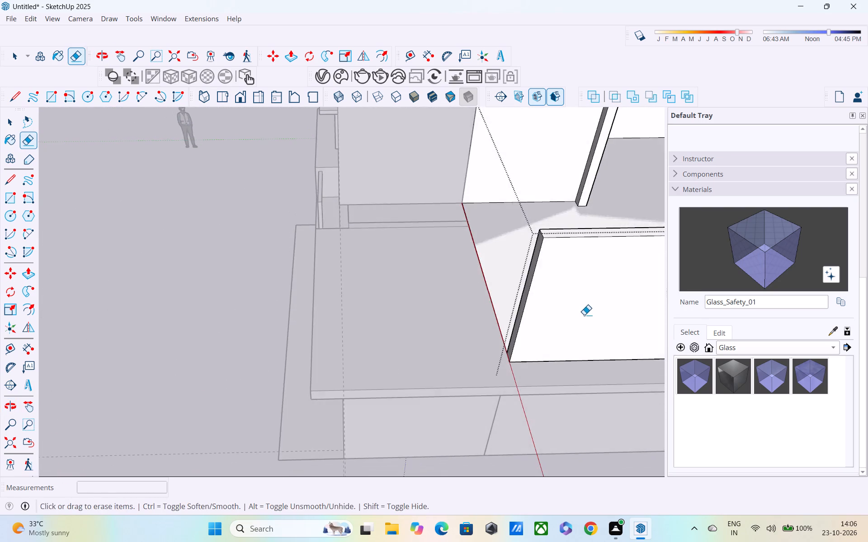
{"action": "scroll", "coordinate": [584, 315], "scroll_direction": "down", "scroll_amount": 4}
{"action": "middle_click_drag", "start_coordinate": [551, 322], "coordinate": [126, 401], "text": "shift"}
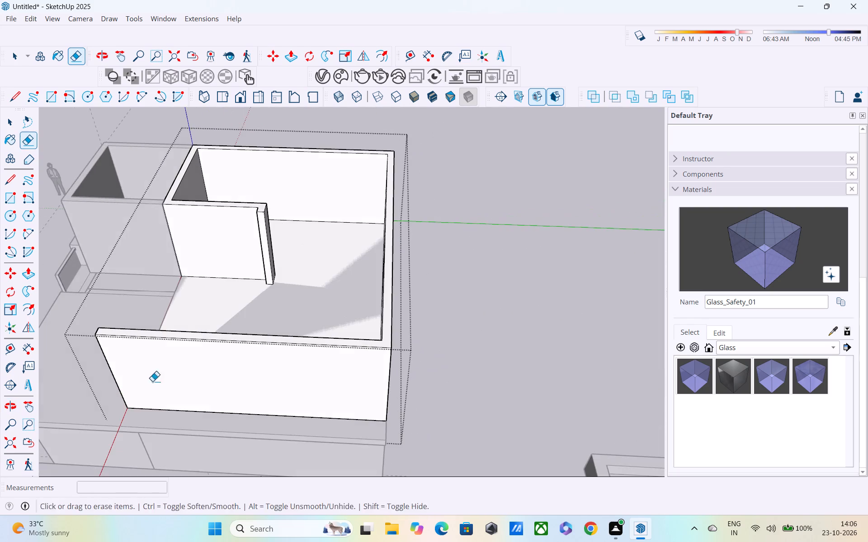
{"action": "middle_click_drag", "start_coordinate": [212, 378], "coordinate": [566, 206]}
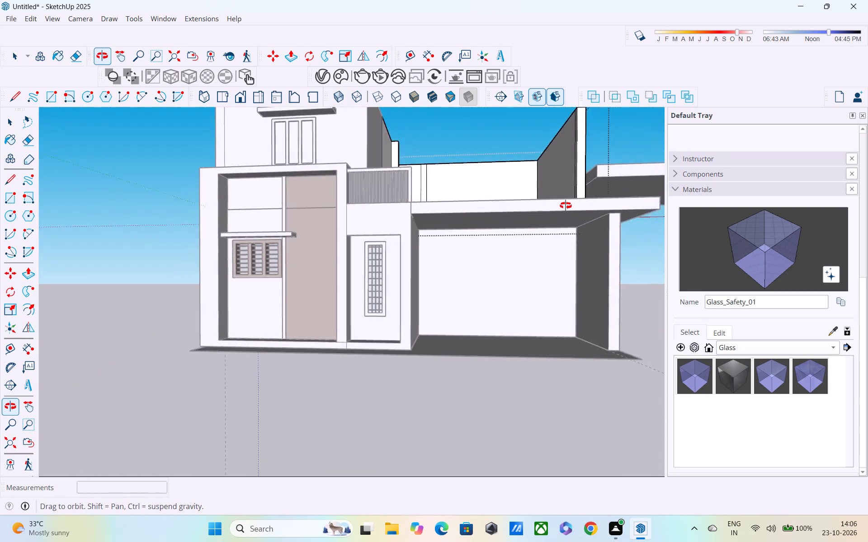
{"action": "middle_click_drag", "start_coordinate": [566, 206], "coordinate": [415, 359]}
{"action": "key", "text": "space"}
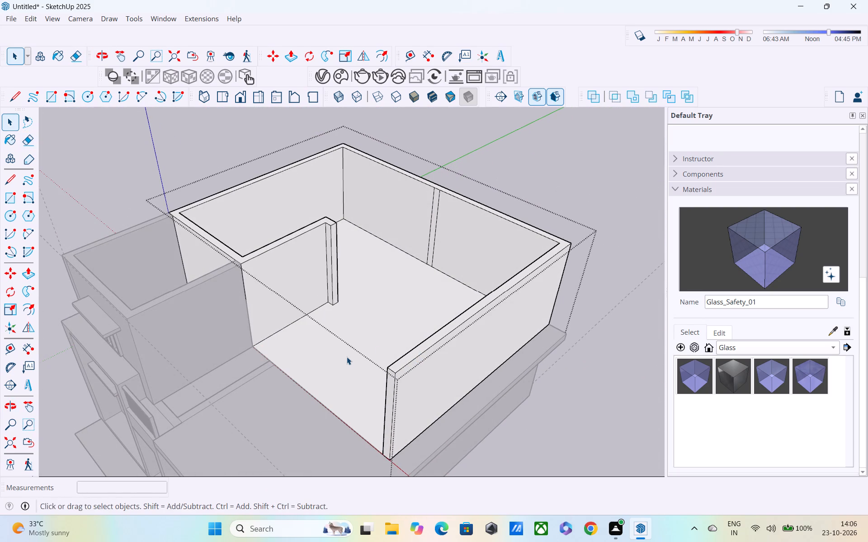
{"action": "left_click", "coordinate": [347, 357]}
{"action": "key", "text": "Delete"}
Extend the short return wall about 16' 11 1/4" until it meets the opposite long side wall.
{"action": "scroll", "coordinate": [347, 367], "scroll_direction": "down", "scroll_amount": 1}
{"action": "middle_click_drag", "start_coordinate": [362, 384], "coordinate": [408, 481]}
{"action": "scroll", "coordinate": [388, 355], "scroll_direction": "down", "scroll_amount": 2}
{"action": "middle_click_drag", "start_coordinate": [388, 355], "coordinate": [356, 292]}
{"action": "scroll", "coordinate": [353, 291], "scroll_direction": "up", "scroll_amount": 1}
{"action": "scroll", "coordinate": [352, 290], "scroll_direction": "down", "scroll_amount": 3}
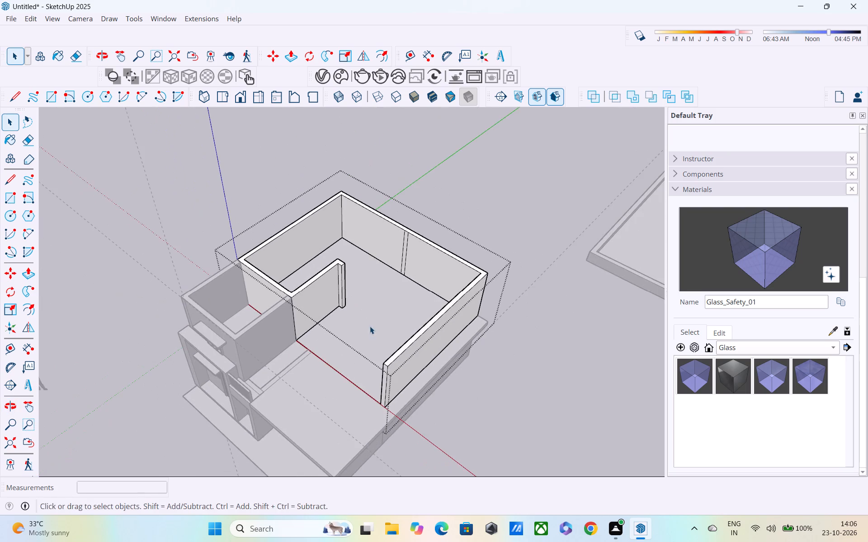
{"action": "middle_click_drag", "start_coordinate": [370, 327], "coordinate": [361, 289]}
{"action": "scroll", "coordinate": [362, 307], "scroll_direction": "down", "scroll_amount": 3}
{"action": "middle_click_drag", "start_coordinate": [371, 353], "coordinate": [343, 380]}
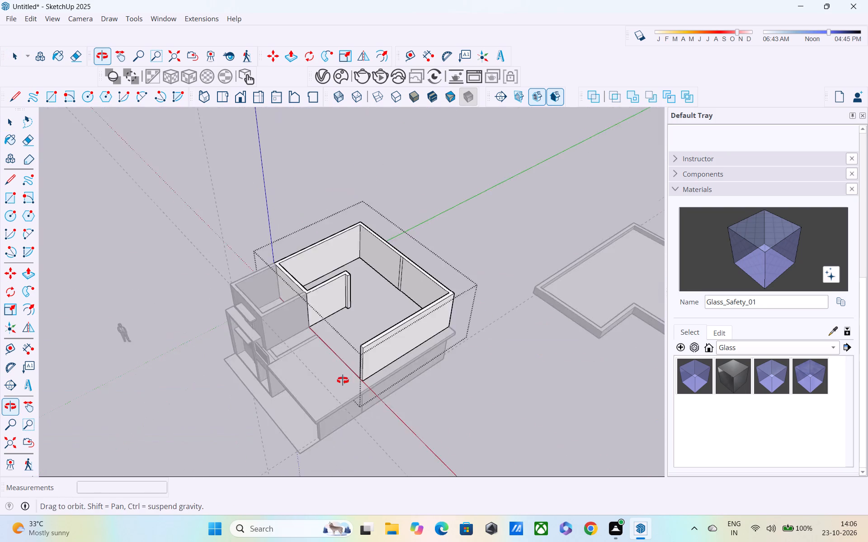
{"action": "middle_click_drag", "start_coordinate": [343, 380], "coordinate": [302, 380]}
{"action": "scroll", "coordinate": [391, 315], "scroll_direction": "up", "scroll_amount": 5}
{"action": "key", "text": "p"}
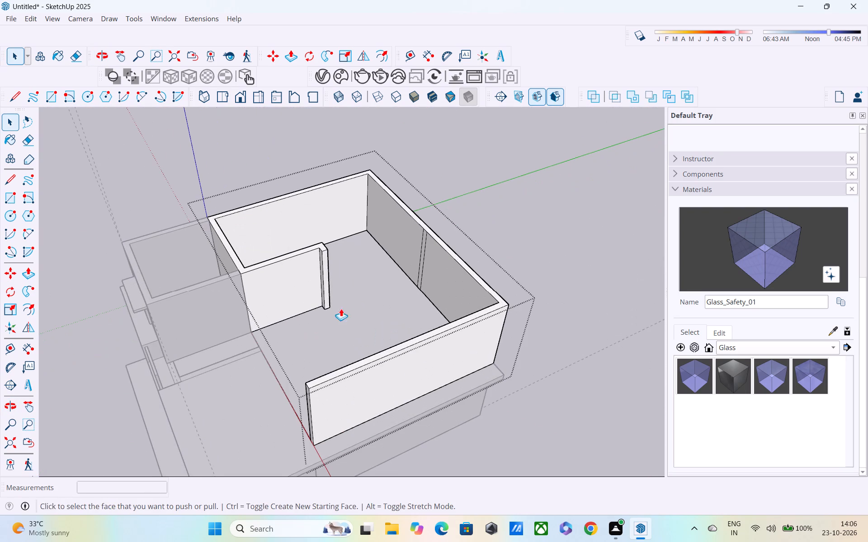
{"action": "scroll", "coordinate": [317, 261], "scroll_direction": "up", "scroll_amount": 2}
{"action": "left_click", "coordinate": [327, 267]}
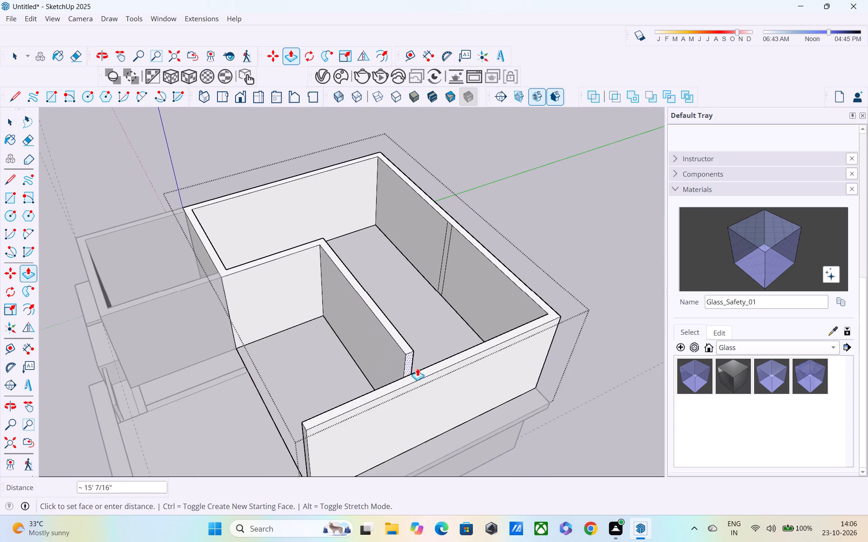
{"action": "left_click", "coordinate": [422, 374]}
Examine the reworked upper storey from the front and side, and leave the rear block's editing mode.
{"action": "middle_click_drag", "start_coordinate": [429, 377], "coordinate": [677, 237]}
{"action": "scroll", "coordinate": [668, 243], "scroll_direction": "down", "scroll_amount": 4}
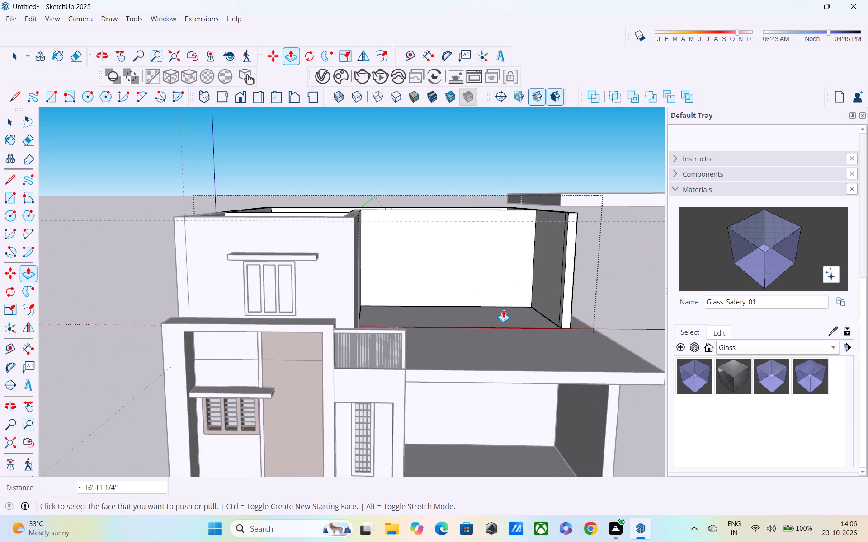
{"action": "scroll", "coordinate": [504, 304], "scroll_direction": "down", "scroll_amount": 4}
{"action": "middle_click_drag", "start_coordinate": [505, 309], "coordinate": [408, 288]}
{"action": "scroll", "coordinate": [434, 260], "scroll_direction": "up", "scroll_amount": 3}
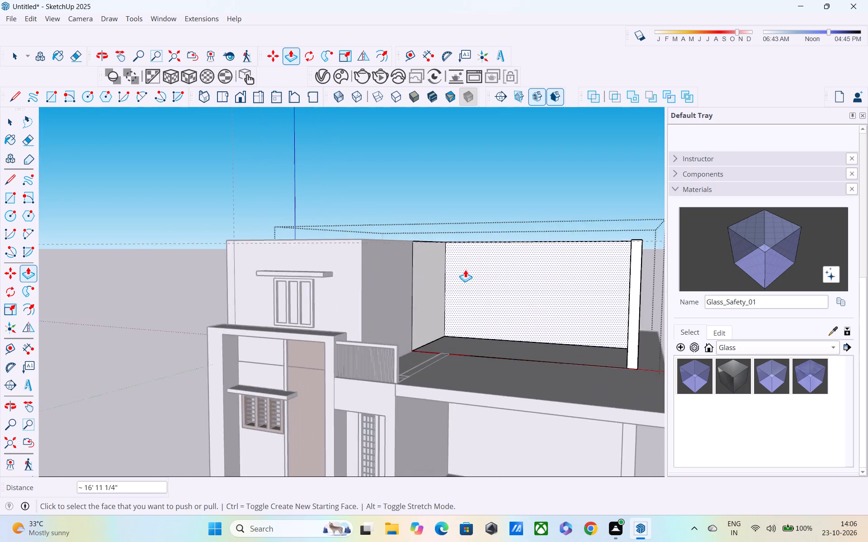
{"action": "scroll", "coordinate": [465, 270], "scroll_direction": "up", "scroll_amount": 1}
{"action": "middle_click_drag", "start_coordinate": [465, 270], "coordinate": [468, 286]}
{"action": "scroll", "coordinate": [468, 286], "scroll_direction": "down", "scroll_amount": 4}
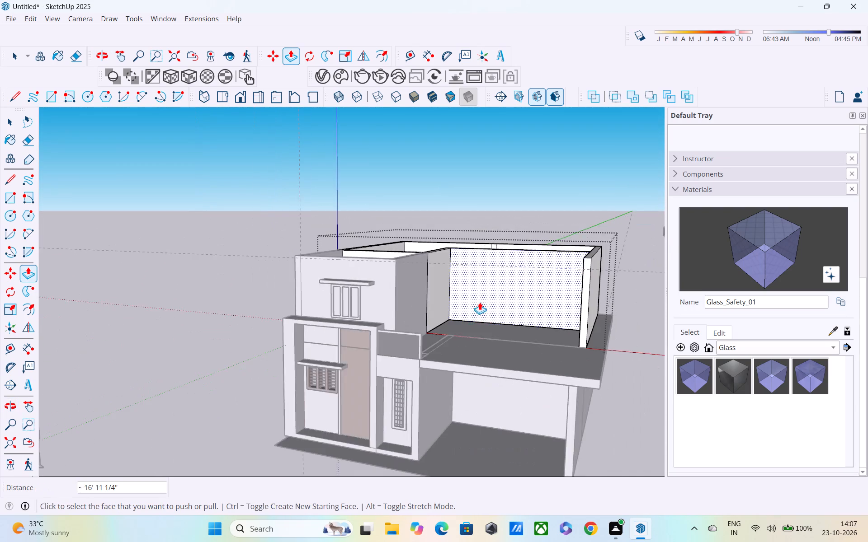
{"action": "scroll", "coordinate": [480, 305], "scroll_direction": "down", "scroll_amount": 3}
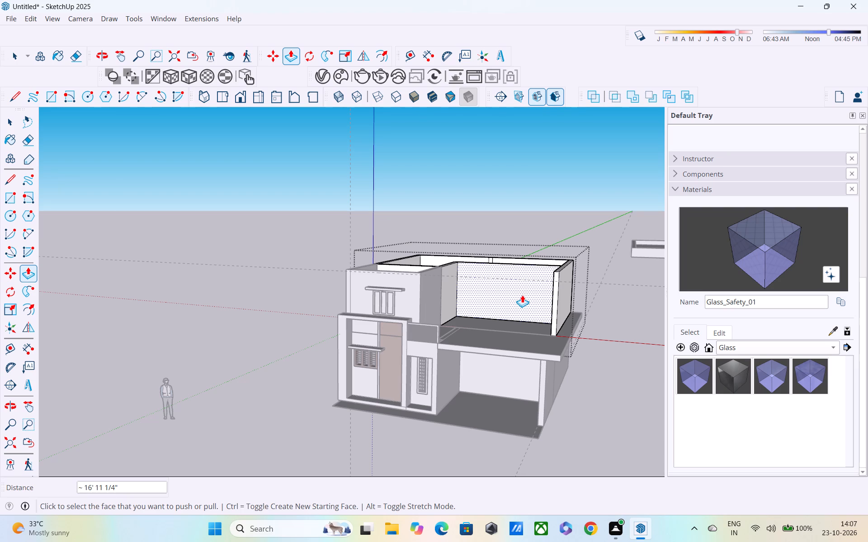
{"action": "scroll", "coordinate": [531, 290], "scroll_direction": "down", "scroll_amount": 2}
{"action": "middle_click_drag", "start_coordinate": [534, 294], "coordinate": [540, 244]}
{"action": "key", "text": "space"}
{"action": "left_click", "coordinate": [321, 272]}
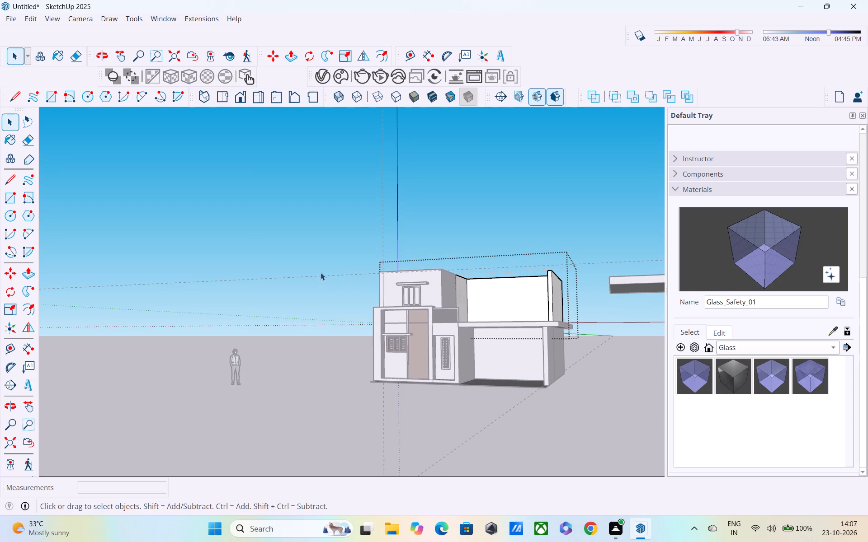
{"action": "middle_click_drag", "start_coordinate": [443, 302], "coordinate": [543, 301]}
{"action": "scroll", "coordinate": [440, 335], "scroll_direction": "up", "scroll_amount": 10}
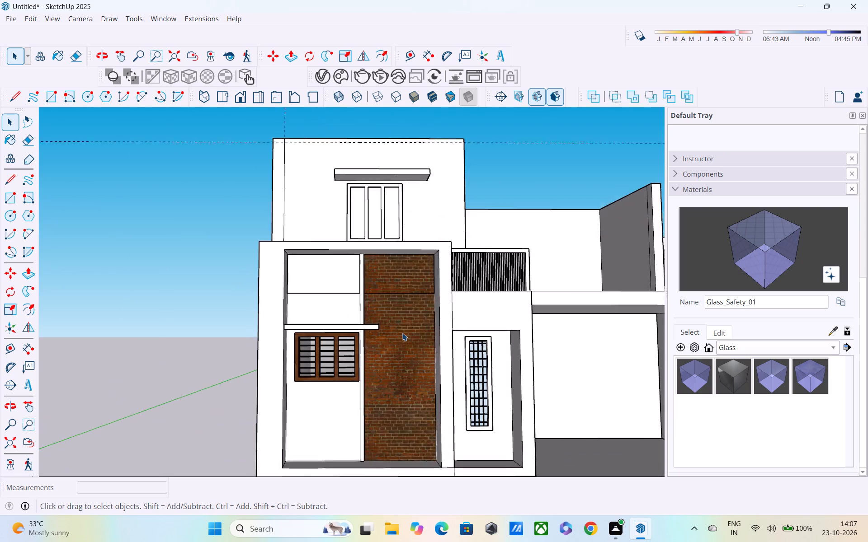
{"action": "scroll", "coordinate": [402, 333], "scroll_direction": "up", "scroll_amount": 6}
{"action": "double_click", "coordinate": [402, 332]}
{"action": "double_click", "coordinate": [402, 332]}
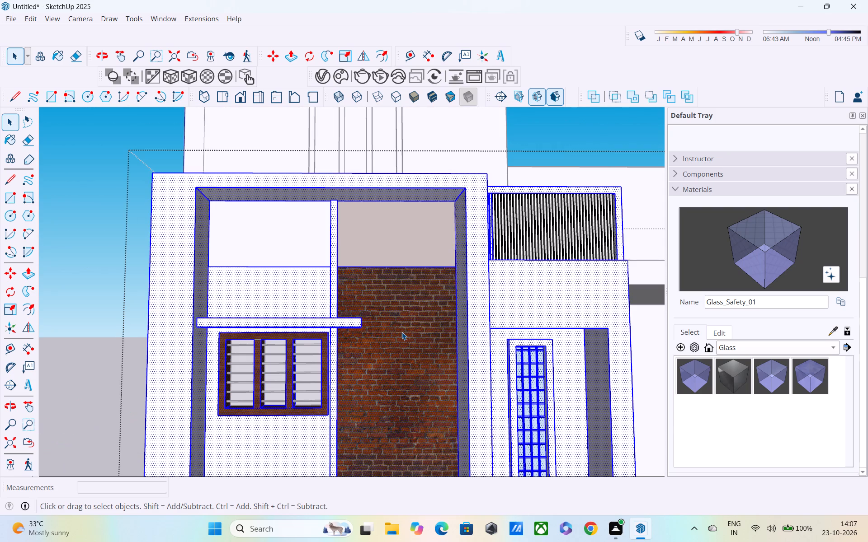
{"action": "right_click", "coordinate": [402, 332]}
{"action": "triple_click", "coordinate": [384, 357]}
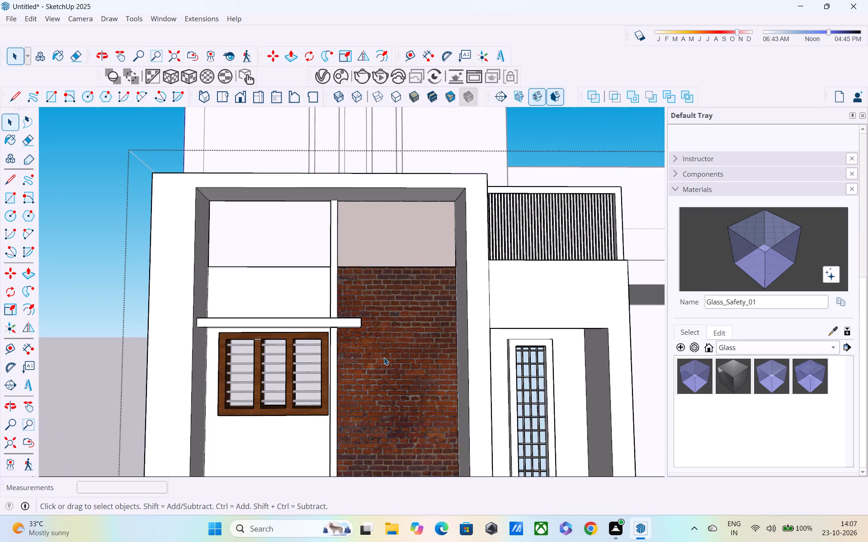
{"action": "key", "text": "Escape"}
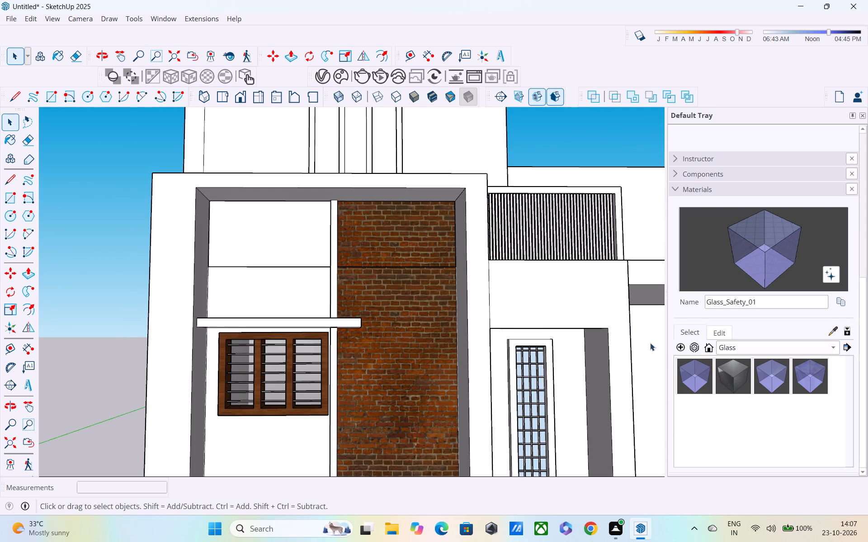
Pick Brick_21_1K from the Brick materials, open its settings and try to unlink its texture width and height.
{"action": "left_click", "coordinate": [746, 347]}
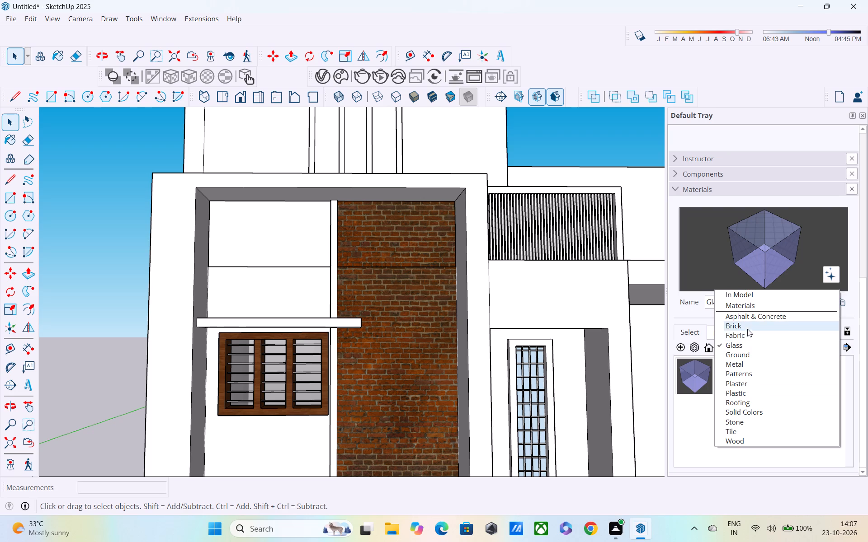
{"action": "left_click", "coordinate": [747, 328]}
{"action": "left_click", "coordinate": [771, 408]}
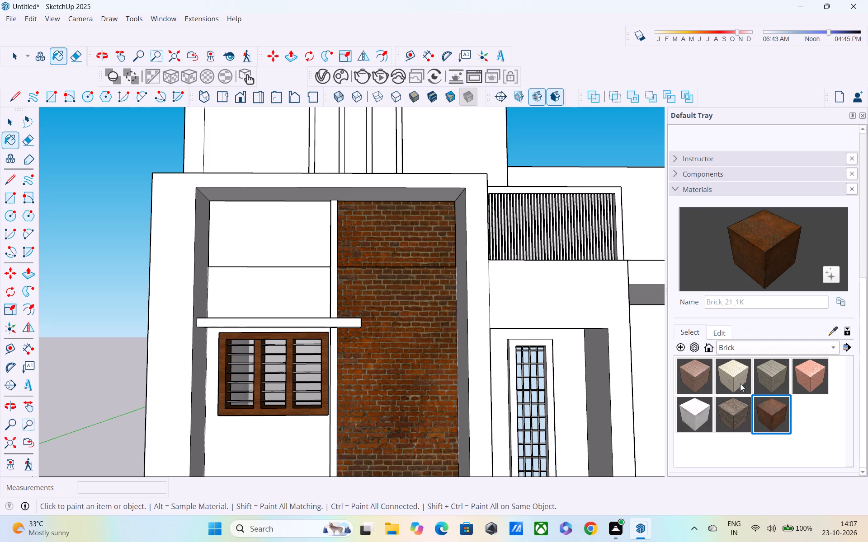
{"action": "left_click", "coordinate": [721, 325]}
{"action": "scroll", "coordinate": [731, 405], "scroll_direction": "down", "scroll_amount": 3}
{"action": "scroll", "coordinate": [731, 405], "scroll_direction": "up", "scroll_amount": 2}
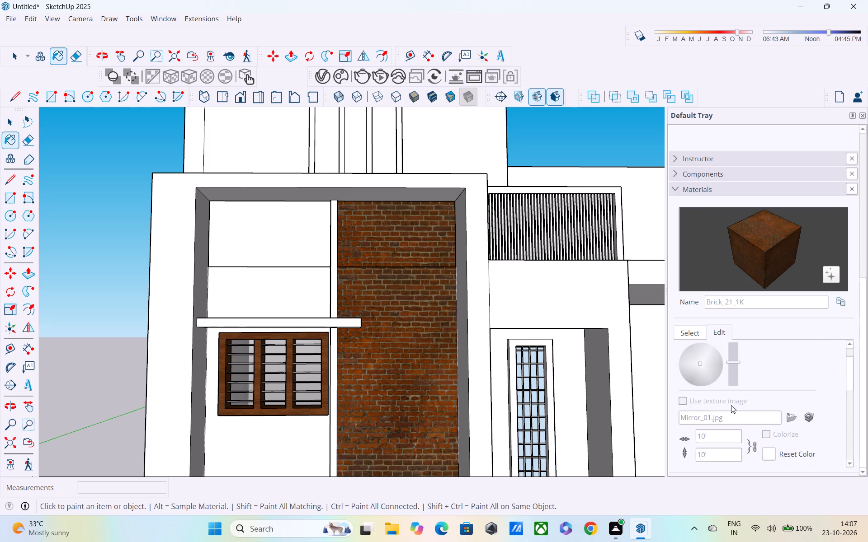
{"action": "left_click", "coordinate": [752, 444]}
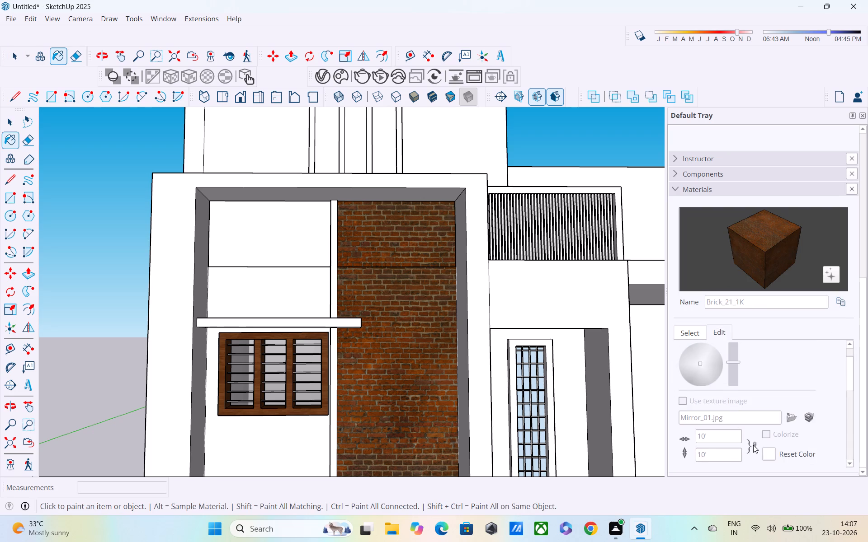
{"action": "left_click", "coordinate": [753, 445]}
{"action": "left_click_drag", "start_coordinate": [722, 435], "coordinate": [691, 438]}
{"action": "double_click", "coordinate": [682, 440]}
{"action": "scroll", "coordinate": [698, 439], "scroll_direction": "down", "scroll_amount": 2}
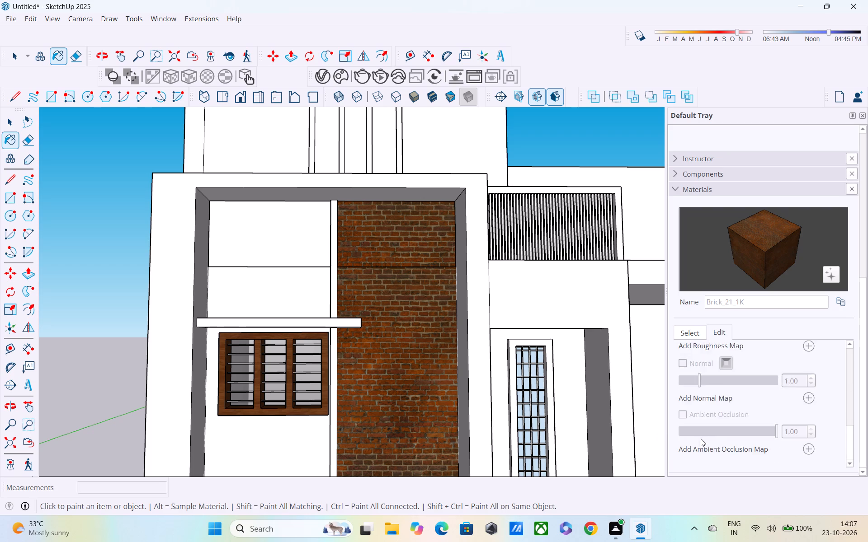
{"action": "scroll", "coordinate": [701, 439], "scroll_direction": "down", "scroll_amount": 2}
{"action": "scroll", "coordinate": [715, 437], "scroll_direction": "up", "scroll_amount": 3}
{"action": "scroll", "coordinate": [717, 435], "scroll_direction": "down", "scroll_amount": 7}
{"action": "scroll", "coordinate": [502, 453], "scroll_direction": "down", "scroll_amount": 2}
Draw a sample rectangle about 7' 5/8" by 3' 15/16" on the ground in front of the house.
{"action": "middle_click_drag", "start_coordinate": [500, 449], "coordinate": [507, 290], "text": "shift"}
{"action": "scroll", "coordinate": [507, 290], "scroll_direction": "down", "scroll_amount": 7}
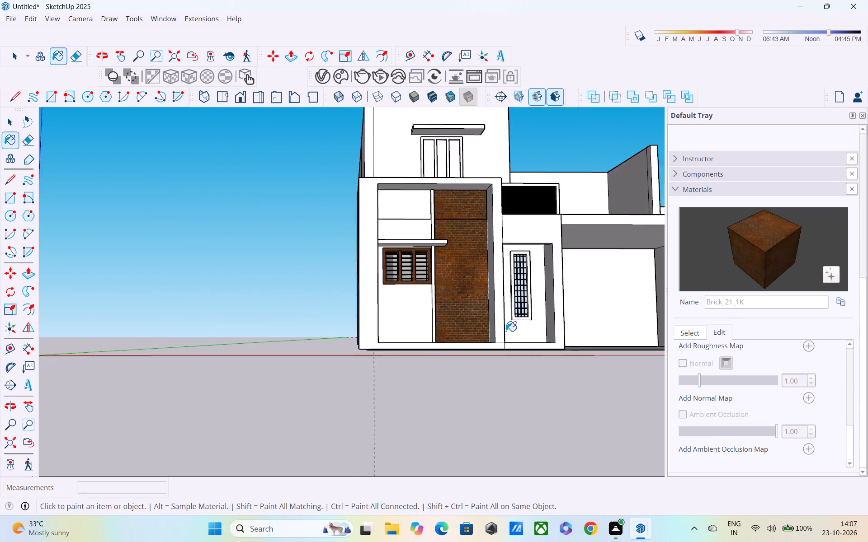
{"action": "scroll", "coordinate": [506, 331], "scroll_direction": "down", "scroll_amount": 1}
{"action": "middle_click_drag", "start_coordinate": [490, 356], "coordinate": [476, 401], "text": "shift"}
{"action": "scroll", "coordinate": [488, 378], "scroll_direction": "down", "scroll_amount": 1, "text": "shift"}
{"action": "left_click", "coordinate": [303, 380]}
{"action": "scroll", "coordinate": [375, 413], "scroll_direction": "down", "scroll_amount": 2}
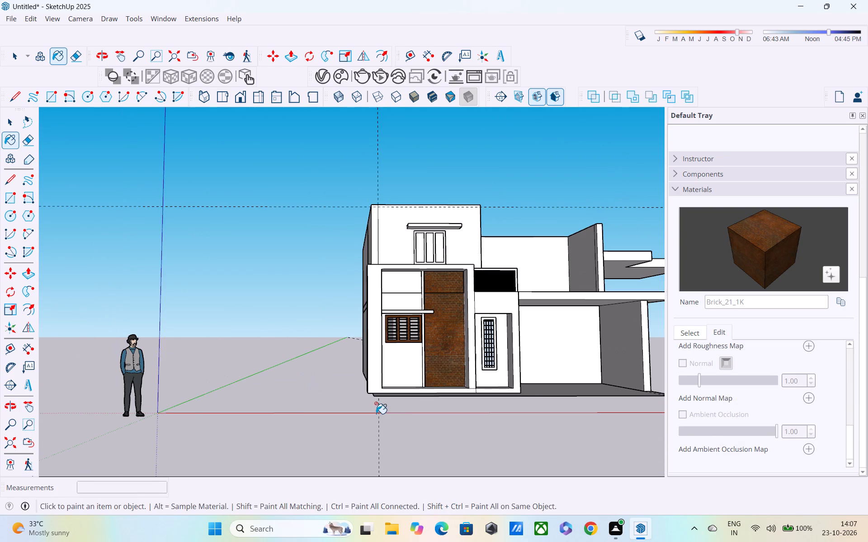
{"action": "key", "text": "space"}
{"action": "key", "text": "r"}
{"action": "key", "text": "space"}
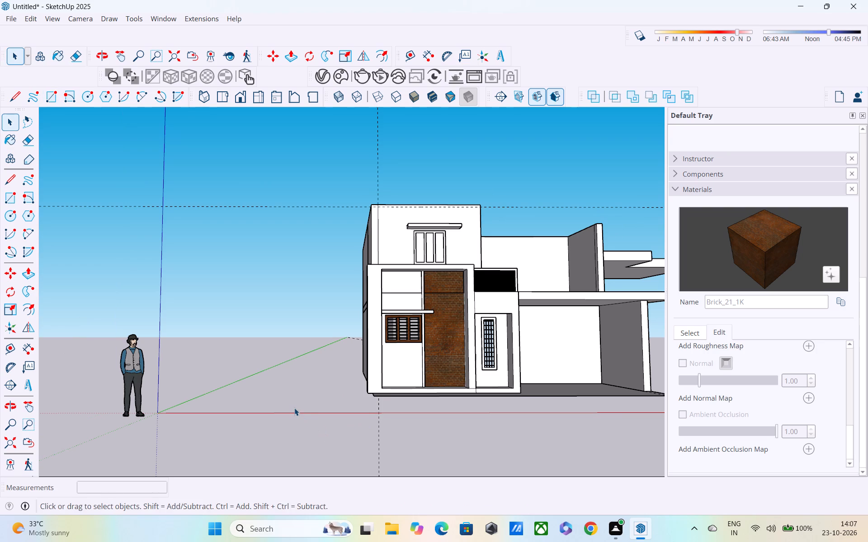
{"action": "key", "text": "r"}
{"action": "left_click", "coordinate": [280, 416]}
{"action": "left_click", "coordinate": [369, 455]}
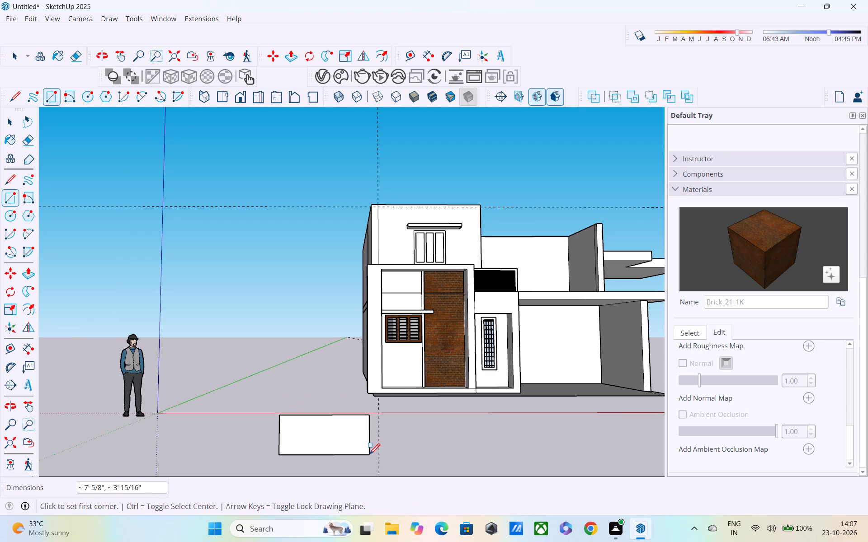
{"action": "key", "text": "Escape"}
{"action": "left_click", "coordinate": [243, 340]}
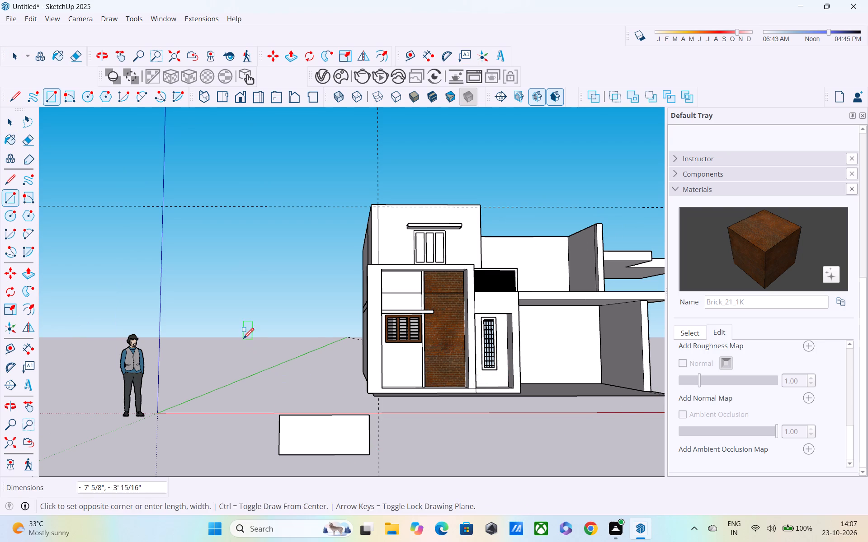
{"action": "key", "text": "space"}
Paint the sample rectangle on the ground with the Brick_21_1K material.
{"action": "left_click", "coordinate": [774, 247]}
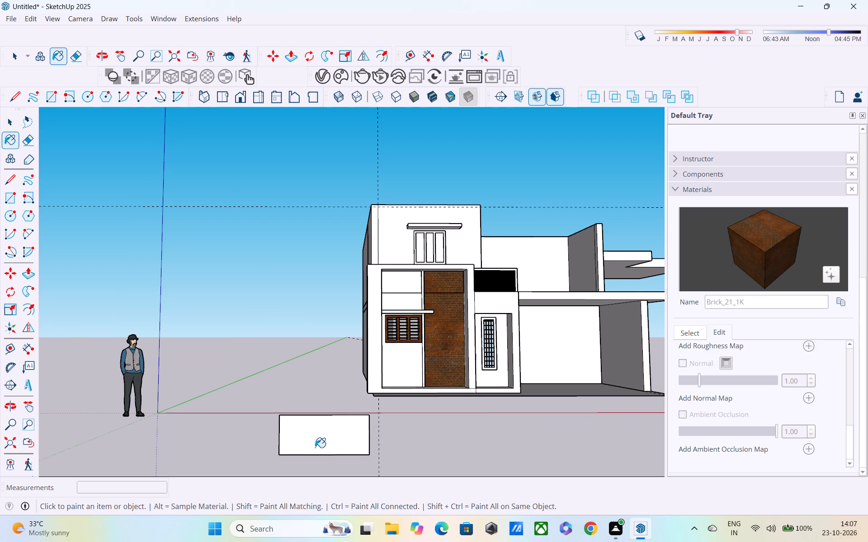
{"action": "left_click", "coordinate": [314, 438]}
Adjust the brightness of the Brick_21_1K material, settling on a slightly lighter brown.
{"action": "scroll", "coordinate": [706, 371], "scroll_direction": "up", "scroll_amount": 3}
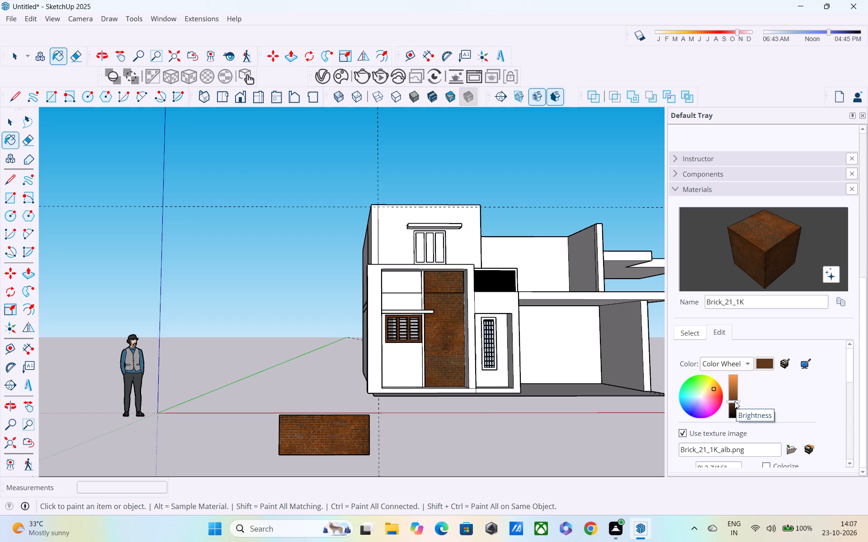
{"action": "left_click_drag", "start_coordinate": [735, 401], "coordinate": [730, 393]}
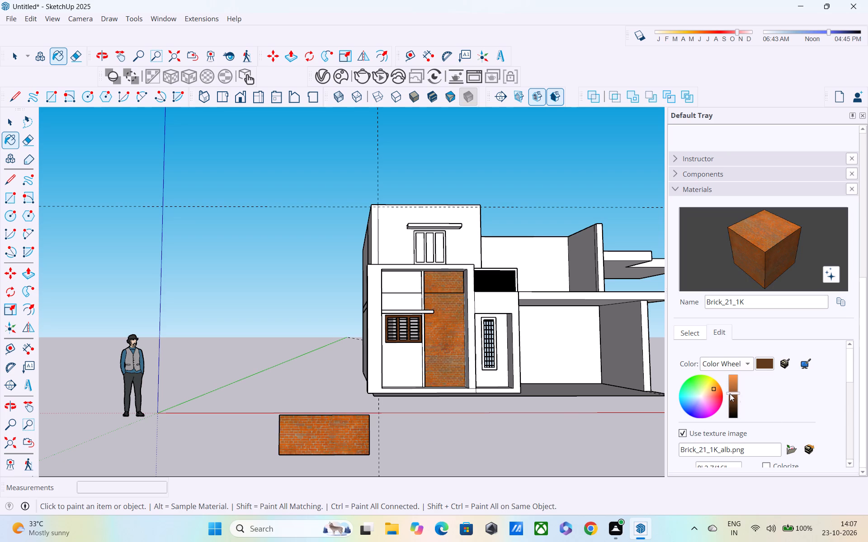
{"action": "left_click_drag", "start_coordinate": [730, 393], "coordinate": [728, 402]}
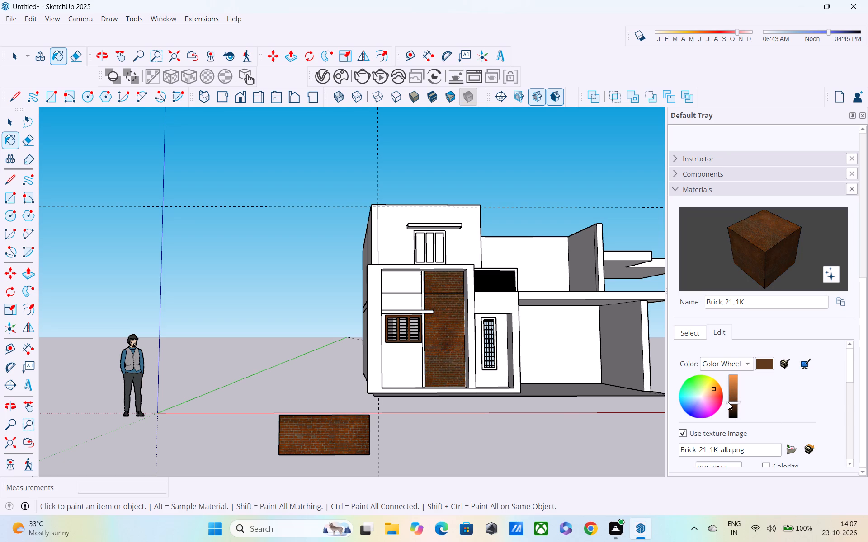
{"action": "left_click_drag", "start_coordinate": [728, 402], "coordinate": [728, 397]}
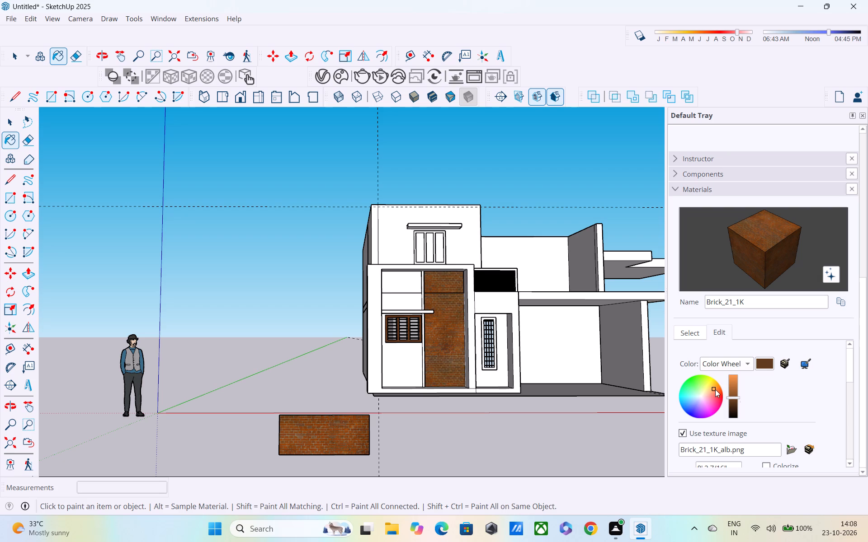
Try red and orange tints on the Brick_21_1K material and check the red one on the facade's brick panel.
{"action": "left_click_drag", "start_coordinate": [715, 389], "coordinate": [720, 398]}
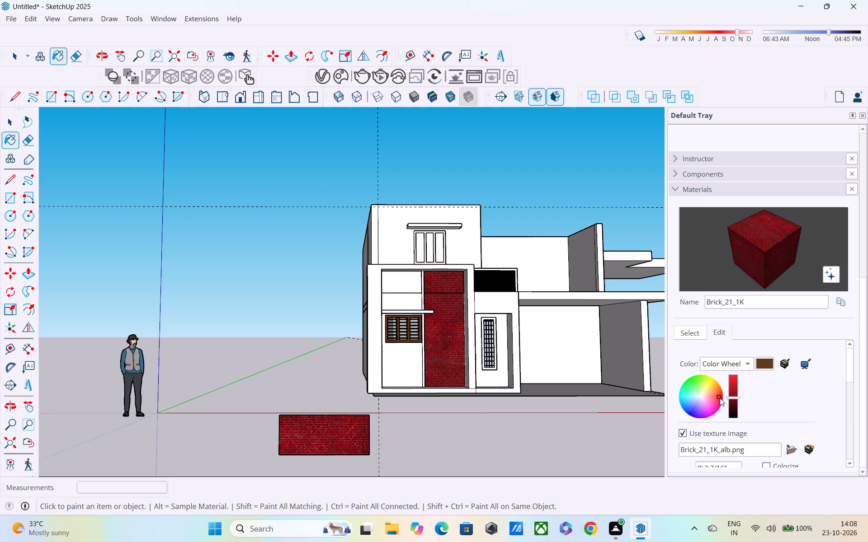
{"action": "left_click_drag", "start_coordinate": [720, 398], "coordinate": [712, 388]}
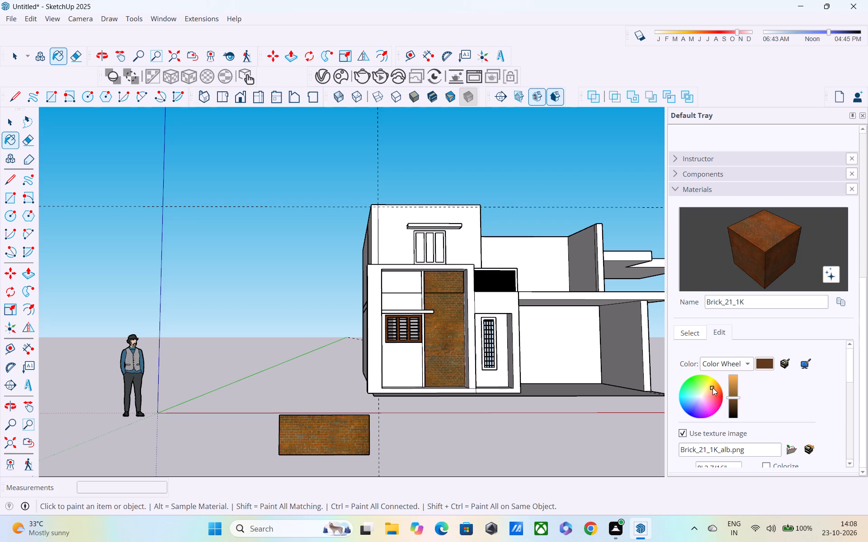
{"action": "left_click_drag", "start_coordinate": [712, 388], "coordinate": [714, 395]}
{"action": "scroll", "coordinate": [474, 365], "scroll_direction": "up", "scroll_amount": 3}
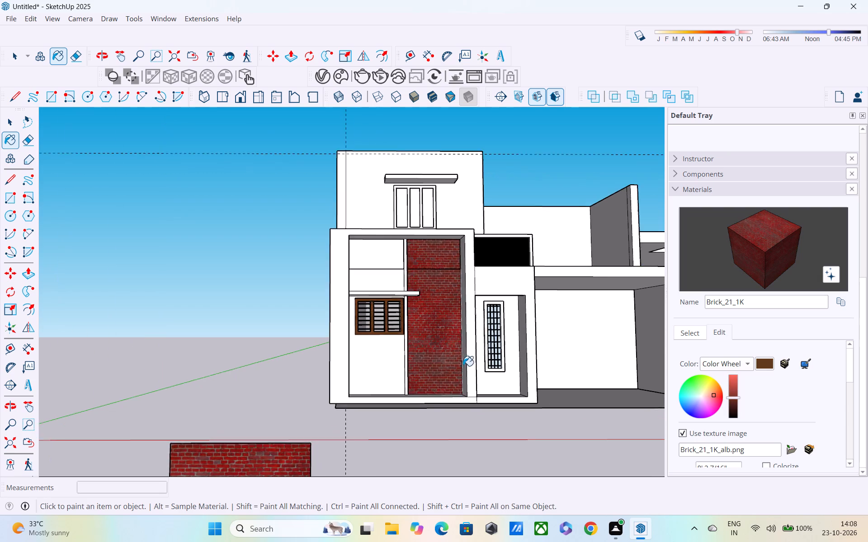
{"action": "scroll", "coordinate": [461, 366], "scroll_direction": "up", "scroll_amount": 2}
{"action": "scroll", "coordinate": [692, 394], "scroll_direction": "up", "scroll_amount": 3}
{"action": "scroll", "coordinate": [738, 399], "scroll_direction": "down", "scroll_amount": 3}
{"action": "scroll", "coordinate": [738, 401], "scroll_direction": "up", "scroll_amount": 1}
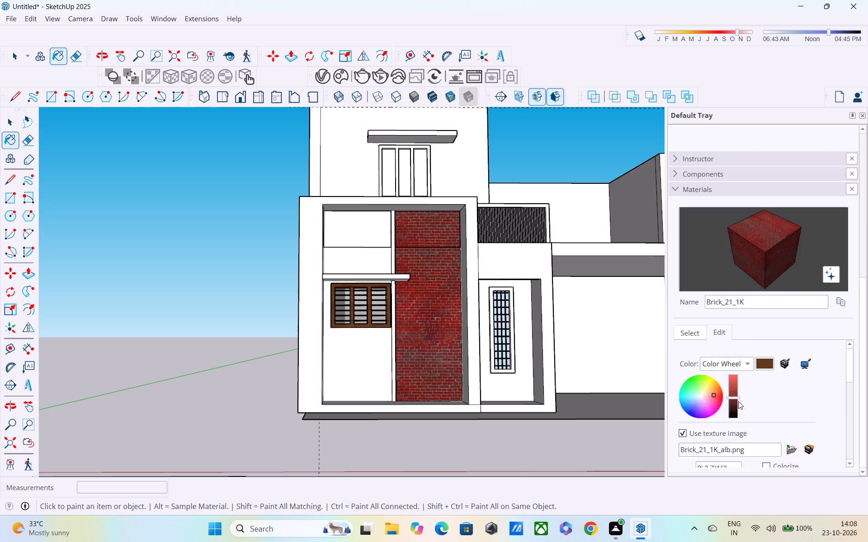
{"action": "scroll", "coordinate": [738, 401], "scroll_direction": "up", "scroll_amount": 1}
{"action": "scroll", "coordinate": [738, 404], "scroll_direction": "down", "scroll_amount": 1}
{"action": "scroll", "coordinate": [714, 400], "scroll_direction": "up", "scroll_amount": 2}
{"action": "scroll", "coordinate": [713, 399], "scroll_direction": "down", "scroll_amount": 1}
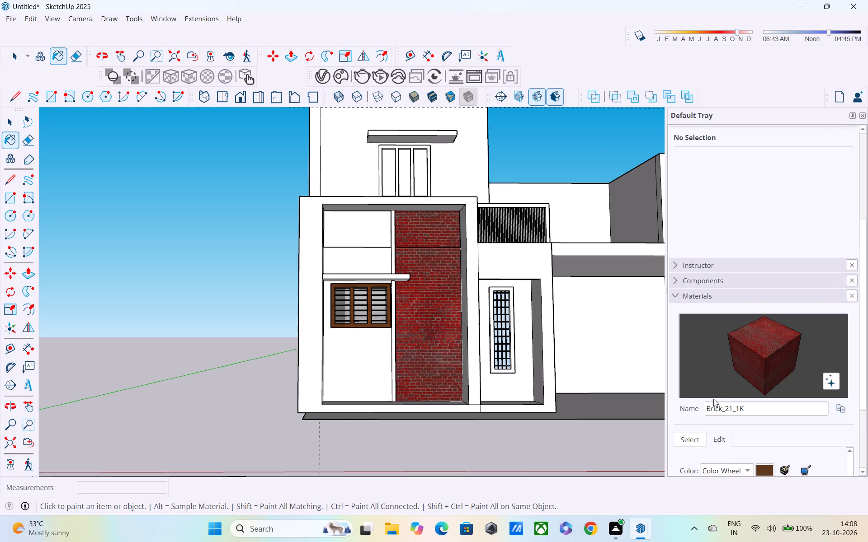
Shift the Brick_21_1K material's colour from red to an orange-brown.
{"action": "scroll", "coordinate": [713, 398], "scroll_direction": "down", "scroll_amount": 1}
{"action": "left_click_drag", "start_coordinate": [715, 396], "coordinate": [715, 393]}
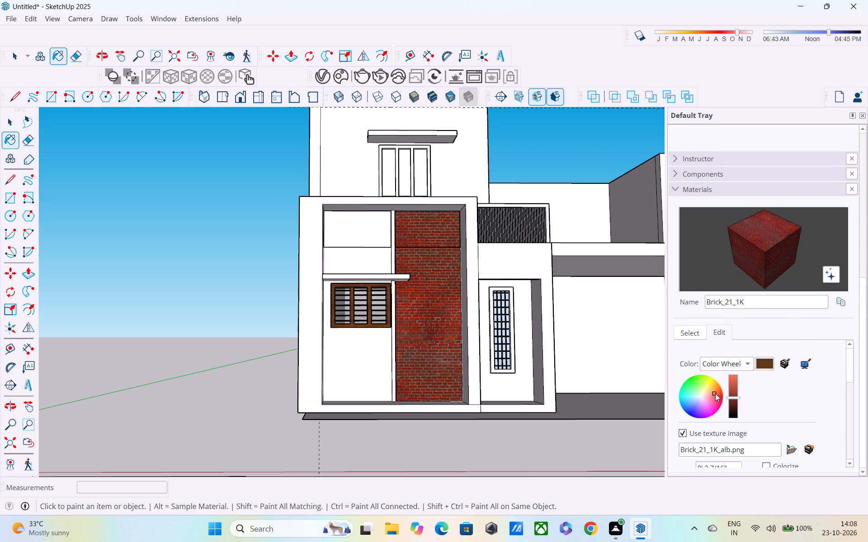
{"action": "left_click_drag", "start_coordinate": [715, 393], "coordinate": [716, 387]}
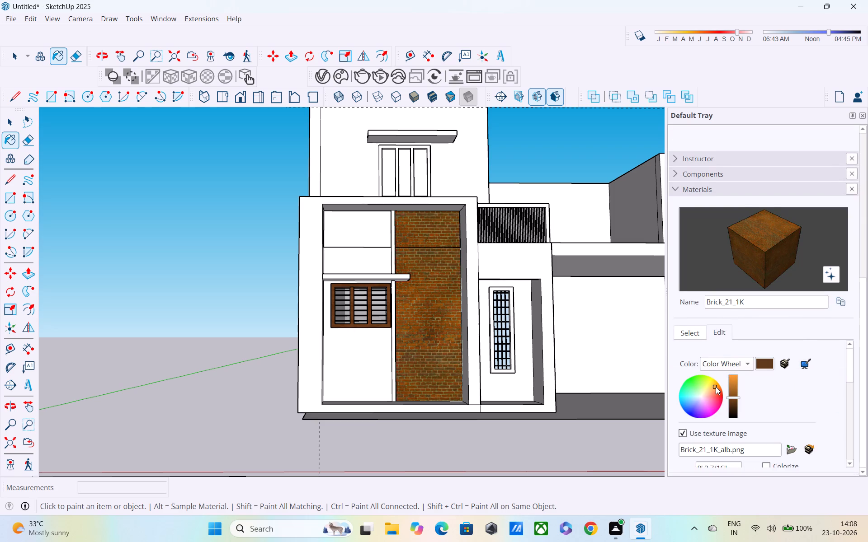
{"action": "left_click_drag", "start_coordinate": [716, 387], "coordinate": [716, 388]}
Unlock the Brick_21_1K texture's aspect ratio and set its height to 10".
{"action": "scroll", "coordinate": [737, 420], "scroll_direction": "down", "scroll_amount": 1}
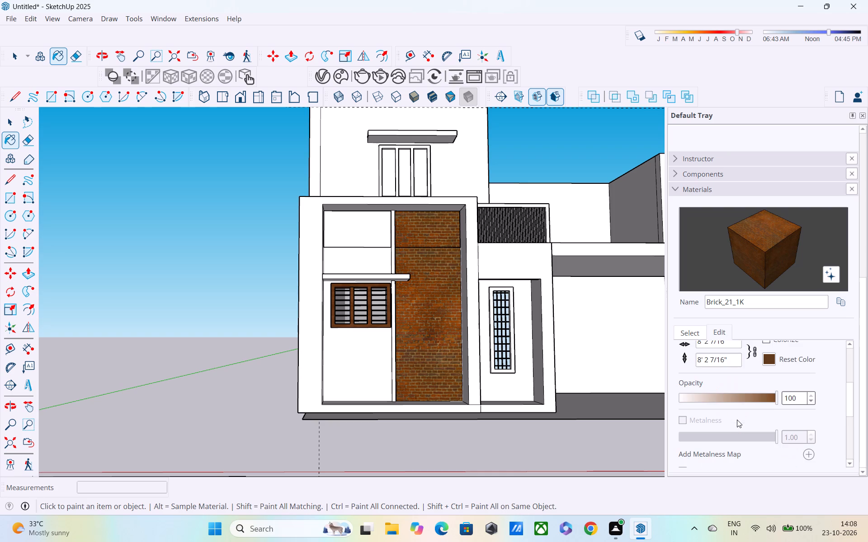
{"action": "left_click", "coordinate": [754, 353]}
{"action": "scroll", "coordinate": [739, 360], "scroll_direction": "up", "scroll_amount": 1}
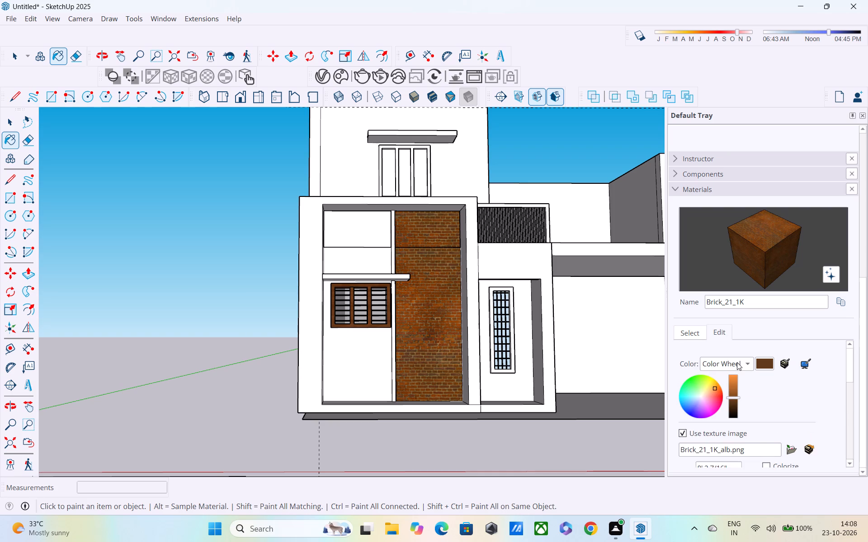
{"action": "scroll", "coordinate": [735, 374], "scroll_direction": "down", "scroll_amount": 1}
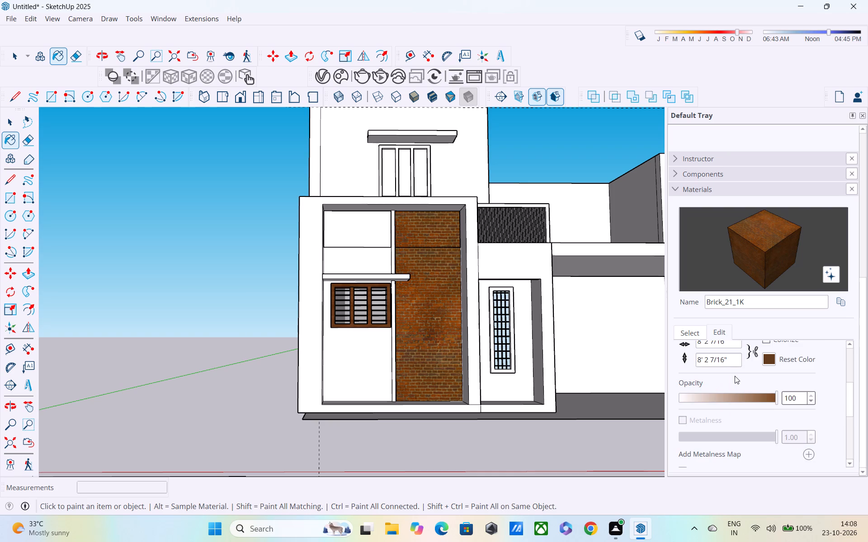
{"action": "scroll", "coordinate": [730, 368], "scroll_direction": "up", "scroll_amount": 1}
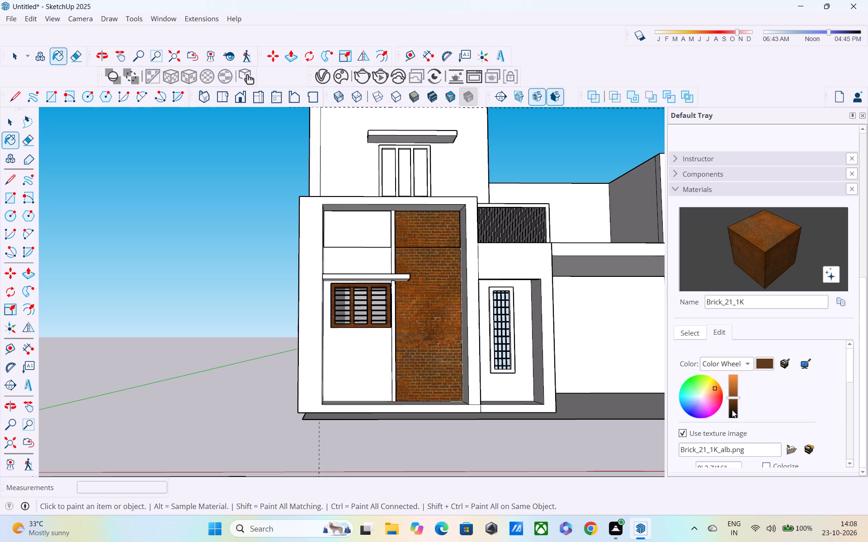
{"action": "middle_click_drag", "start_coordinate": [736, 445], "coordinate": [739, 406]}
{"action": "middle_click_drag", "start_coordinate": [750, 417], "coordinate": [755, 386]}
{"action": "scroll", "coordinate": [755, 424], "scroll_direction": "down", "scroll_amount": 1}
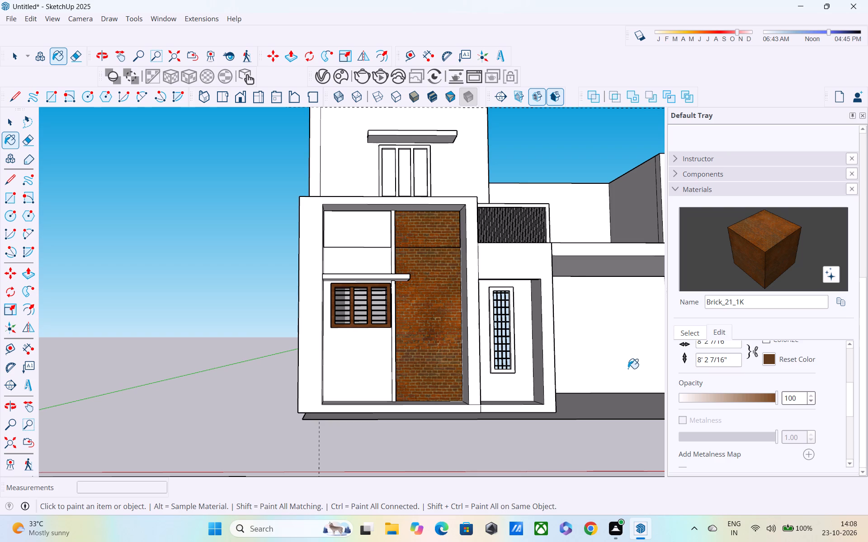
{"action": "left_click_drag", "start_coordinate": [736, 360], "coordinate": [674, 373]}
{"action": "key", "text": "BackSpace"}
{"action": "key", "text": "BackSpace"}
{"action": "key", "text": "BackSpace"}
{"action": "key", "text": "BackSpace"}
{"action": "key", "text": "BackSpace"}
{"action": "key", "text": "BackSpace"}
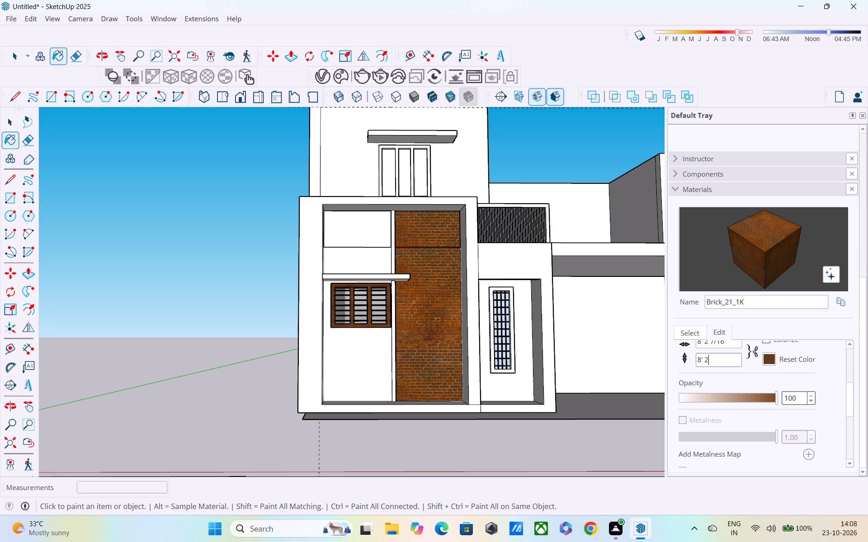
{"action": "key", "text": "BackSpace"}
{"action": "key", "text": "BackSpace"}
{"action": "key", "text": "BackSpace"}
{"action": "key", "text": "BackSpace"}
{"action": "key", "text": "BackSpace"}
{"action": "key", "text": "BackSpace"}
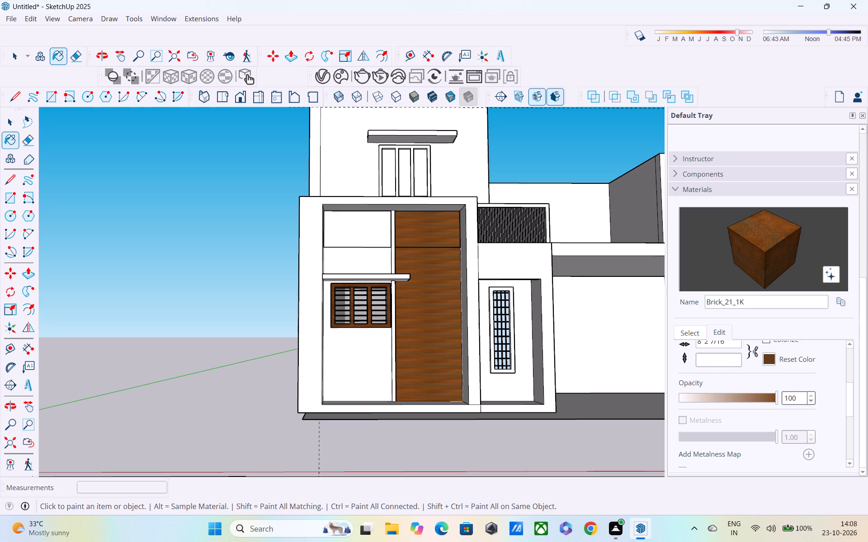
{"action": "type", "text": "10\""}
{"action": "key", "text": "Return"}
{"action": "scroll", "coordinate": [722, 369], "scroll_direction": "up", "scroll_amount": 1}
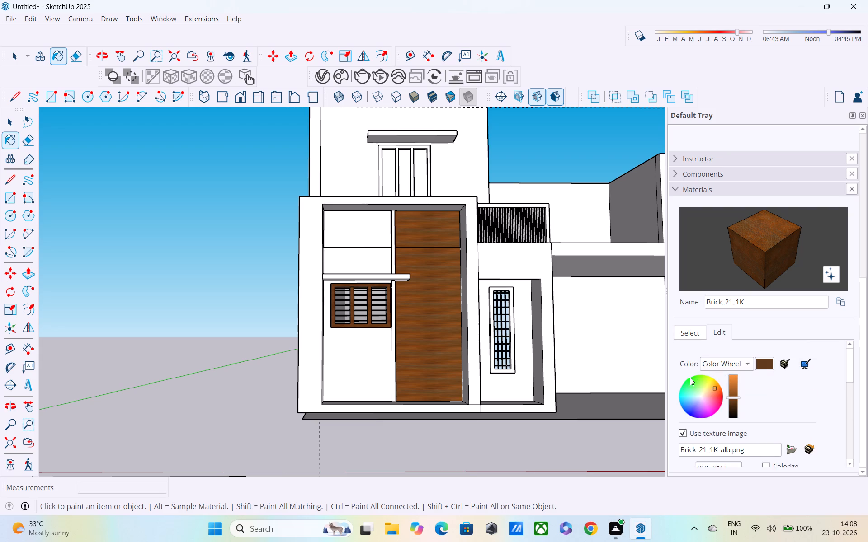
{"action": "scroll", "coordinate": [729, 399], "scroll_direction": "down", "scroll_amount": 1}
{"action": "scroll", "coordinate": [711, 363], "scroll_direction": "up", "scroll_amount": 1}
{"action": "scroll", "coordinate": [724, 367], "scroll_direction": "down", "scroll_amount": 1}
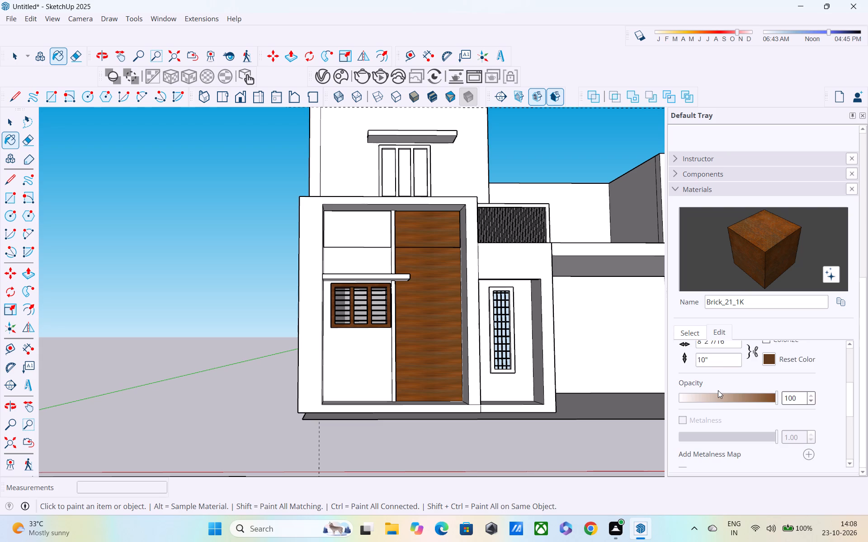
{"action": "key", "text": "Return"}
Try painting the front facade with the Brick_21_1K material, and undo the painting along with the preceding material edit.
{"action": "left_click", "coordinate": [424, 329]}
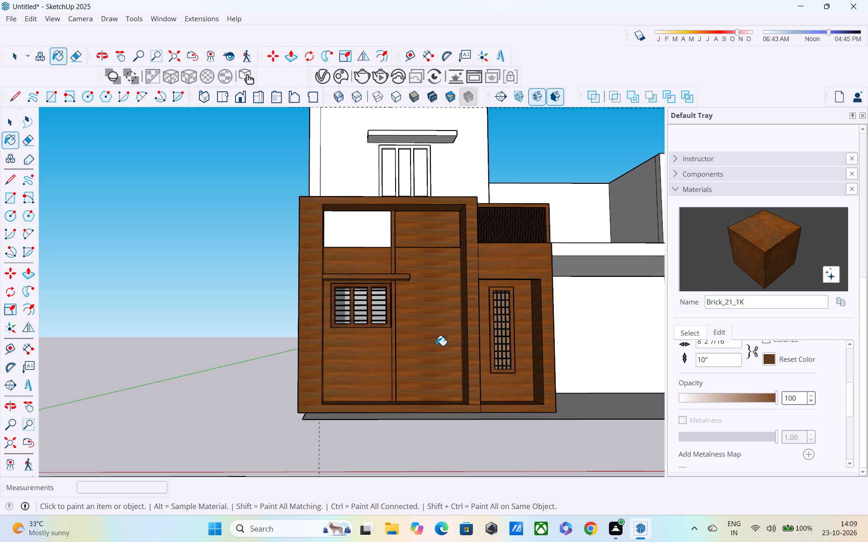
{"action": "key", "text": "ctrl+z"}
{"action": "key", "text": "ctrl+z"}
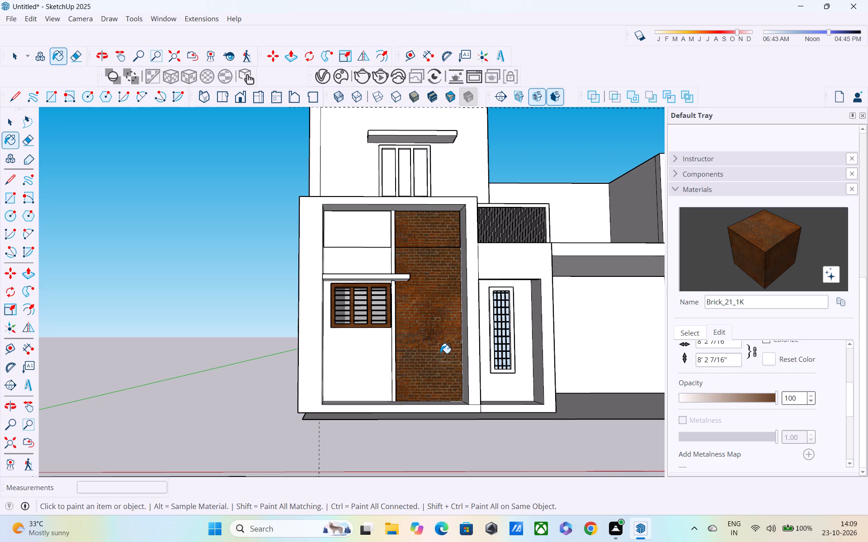
Unlock the aspect ratio of the Brick_21_1K texture so its width and height can be set independently.
{"action": "scroll", "coordinate": [716, 369], "scroll_direction": "up", "scroll_amount": 1}
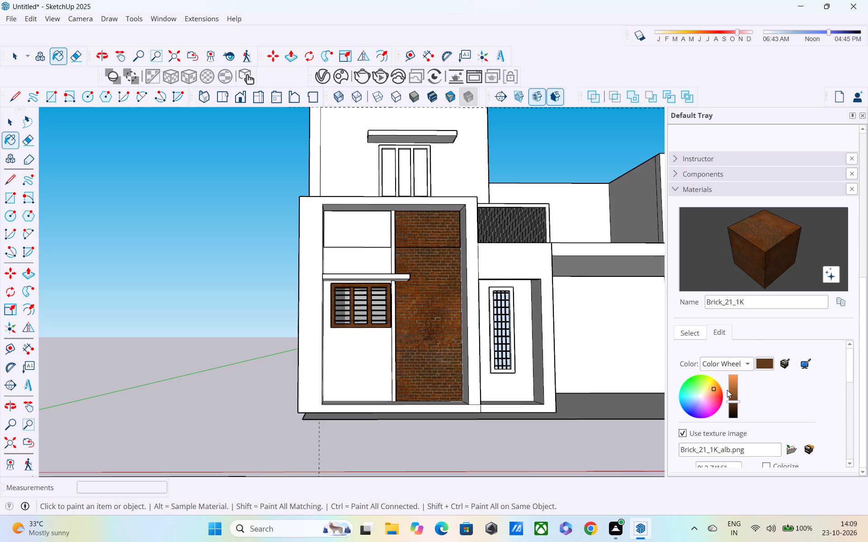
{"action": "scroll", "coordinate": [739, 419], "scroll_direction": "down", "scroll_amount": 1}
{"action": "left_click", "coordinate": [756, 352]}
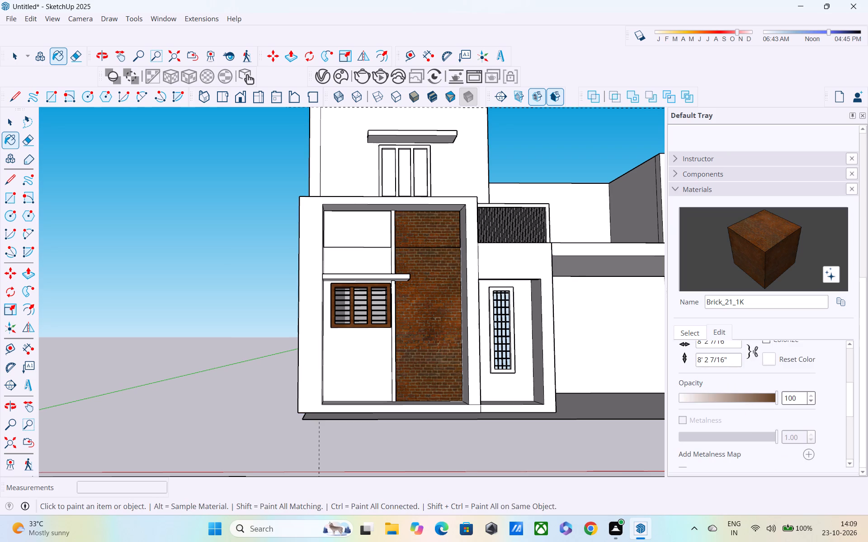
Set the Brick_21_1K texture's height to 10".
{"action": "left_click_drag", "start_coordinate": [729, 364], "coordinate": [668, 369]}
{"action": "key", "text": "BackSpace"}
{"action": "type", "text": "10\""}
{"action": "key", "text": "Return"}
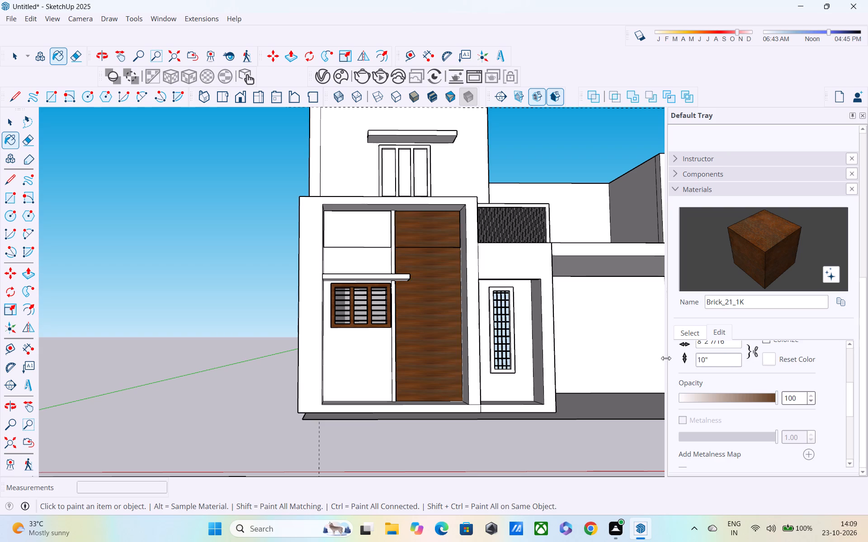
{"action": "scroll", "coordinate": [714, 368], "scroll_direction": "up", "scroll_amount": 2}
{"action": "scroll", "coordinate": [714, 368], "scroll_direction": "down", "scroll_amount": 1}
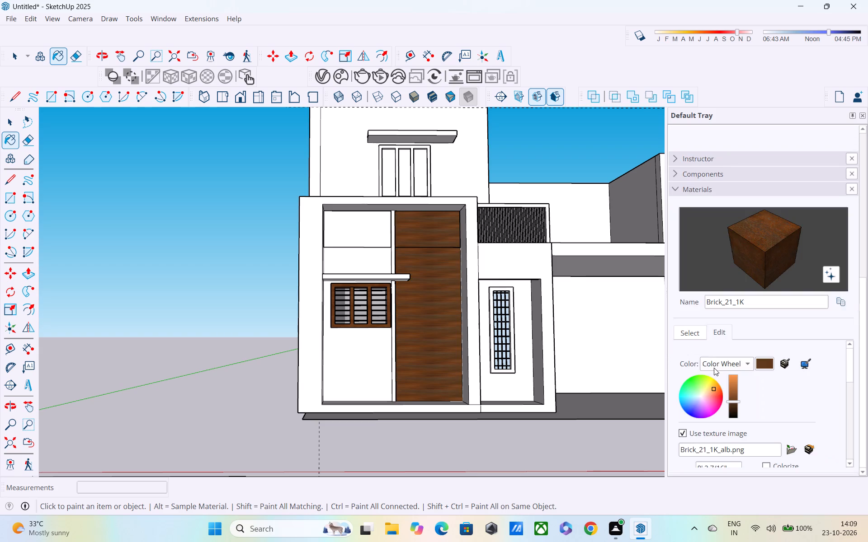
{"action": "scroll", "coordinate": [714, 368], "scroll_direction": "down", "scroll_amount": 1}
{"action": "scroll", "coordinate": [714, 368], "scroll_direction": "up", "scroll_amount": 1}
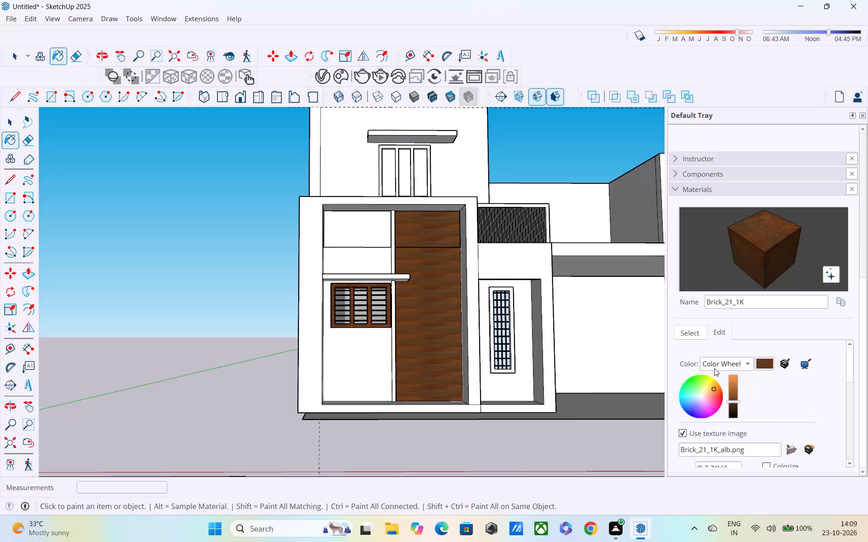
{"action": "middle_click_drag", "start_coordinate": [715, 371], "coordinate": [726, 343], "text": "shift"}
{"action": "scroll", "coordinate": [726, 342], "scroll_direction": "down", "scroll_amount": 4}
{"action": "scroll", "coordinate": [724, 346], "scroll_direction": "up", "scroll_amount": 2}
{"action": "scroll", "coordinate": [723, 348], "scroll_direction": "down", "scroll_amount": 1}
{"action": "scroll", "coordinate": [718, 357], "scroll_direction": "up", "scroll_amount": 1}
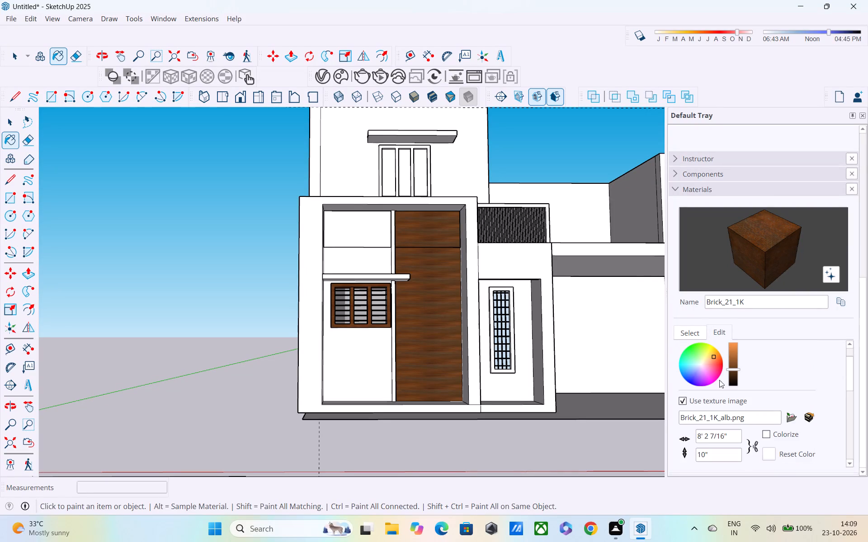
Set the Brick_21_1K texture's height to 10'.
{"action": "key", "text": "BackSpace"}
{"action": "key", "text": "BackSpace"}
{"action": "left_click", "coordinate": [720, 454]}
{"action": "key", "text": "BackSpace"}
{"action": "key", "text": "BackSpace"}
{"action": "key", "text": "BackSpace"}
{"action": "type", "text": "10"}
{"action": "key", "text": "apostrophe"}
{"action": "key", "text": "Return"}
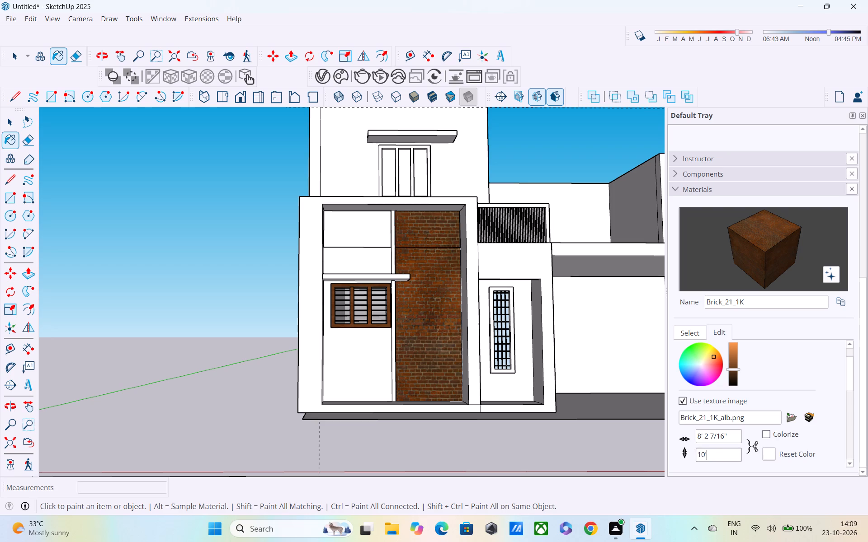
Set the Brick_21_1K texture's height to 20'.
{"action": "left_click", "coordinate": [720, 454]}
{"action": "key", "text": "BackSpace"}
{"action": "key", "text": "BackSpace"}
{"action": "key", "text": "BackSpace"}
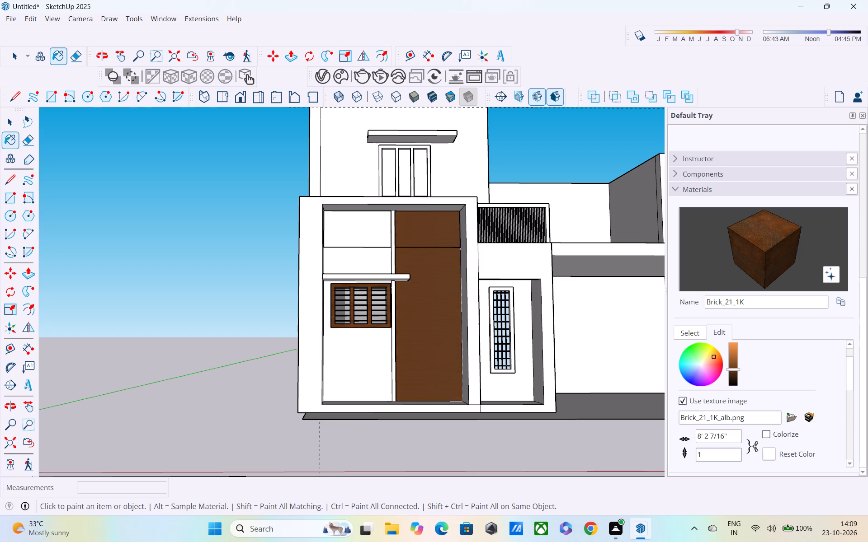
{"action": "type", "text": "20'"}
{"action": "key", "text": "Return"}
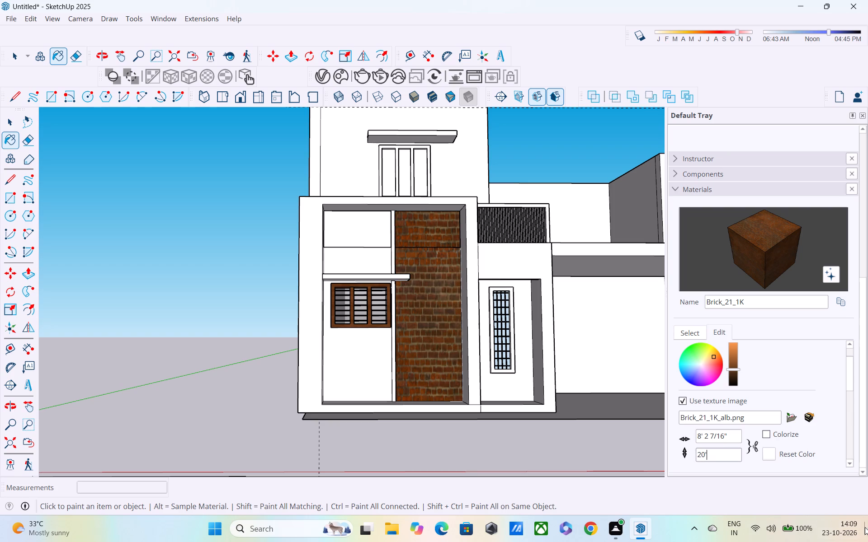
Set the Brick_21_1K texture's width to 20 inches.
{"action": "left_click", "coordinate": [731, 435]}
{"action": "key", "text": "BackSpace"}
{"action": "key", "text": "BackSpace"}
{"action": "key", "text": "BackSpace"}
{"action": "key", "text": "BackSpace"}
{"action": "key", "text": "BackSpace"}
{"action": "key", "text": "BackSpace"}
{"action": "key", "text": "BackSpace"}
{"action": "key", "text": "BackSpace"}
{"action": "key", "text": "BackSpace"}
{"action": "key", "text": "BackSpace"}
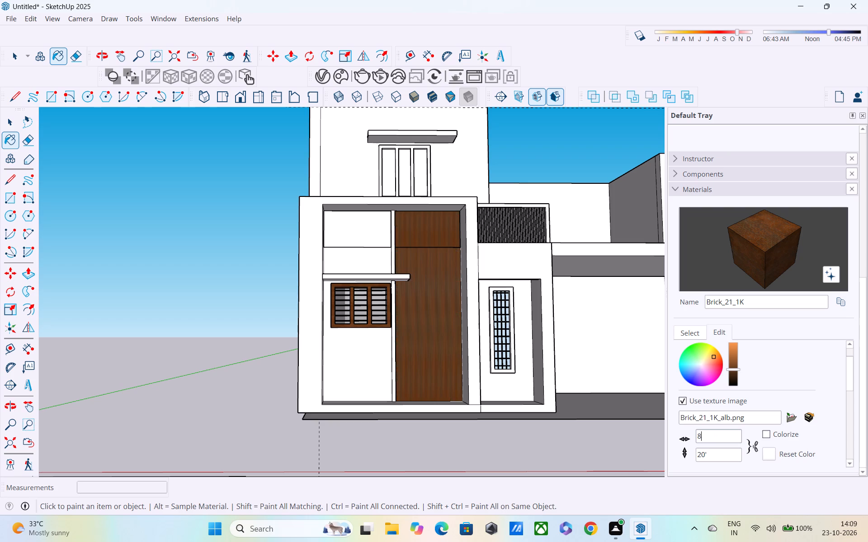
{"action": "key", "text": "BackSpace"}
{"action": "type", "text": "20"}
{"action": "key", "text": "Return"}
Set the Brick_21_1K texture's width to 20' and check the brick scale on the whole front facade.
{"action": "key", "text": "BackSpace"}
{"action": "key", "text": "BackSpace"}
{"action": "key", "text": "BackSpace"}
{"action": "key", "text": "BackSpace"}
{"action": "key", "text": "BackSpace"}
{"action": "type", "text": "20'"}
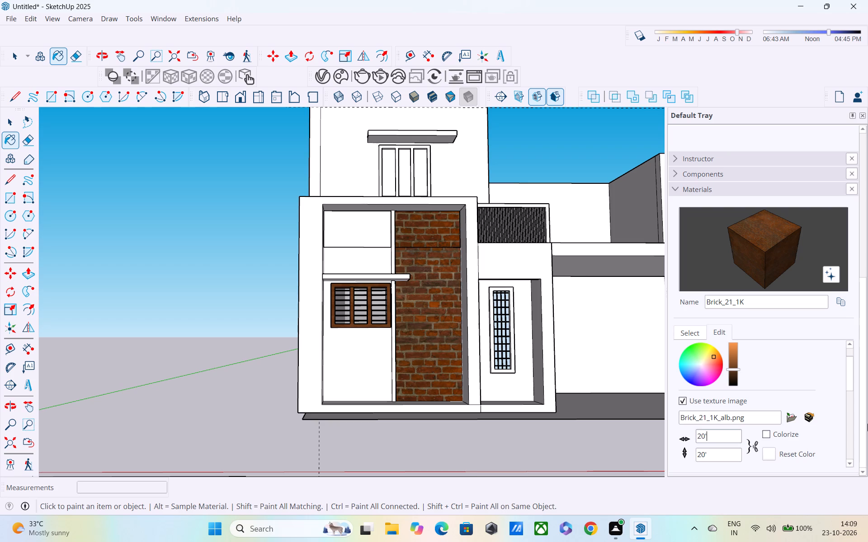
{"action": "key", "text": "Return"}
{"action": "scroll", "coordinate": [832, 393], "scroll_direction": "down", "scroll_amount": 4}
{"action": "scroll", "coordinate": [286, 290], "scroll_direction": "down", "scroll_amount": 2}
{"action": "scroll", "coordinate": [330, 290], "scroll_direction": "down", "scroll_amount": 2}
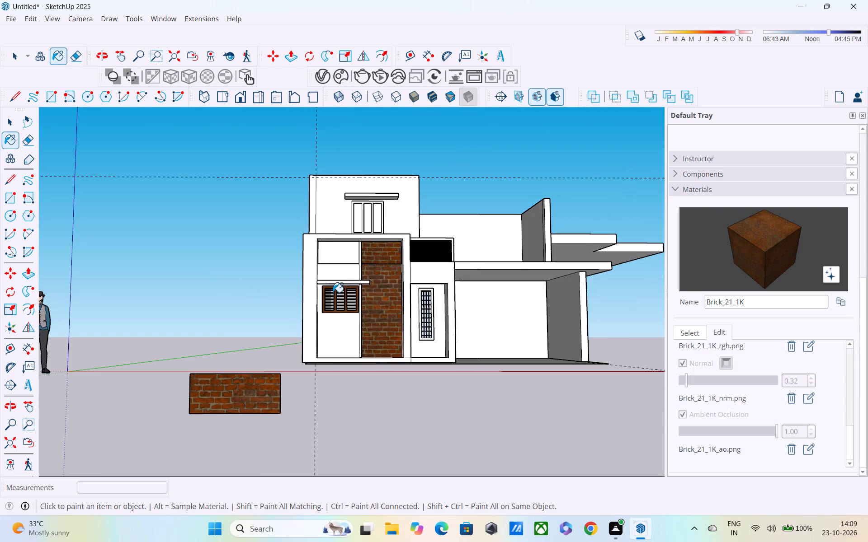
Examine the brick panel's texture scale on the front facade from several angles and distances.
{"action": "middle_click_drag", "start_coordinate": [341, 340], "coordinate": [344, 369]}
{"action": "scroll", "coordinate": [388, 355], "scroll_direction": "up", "scroll_amount": 6}
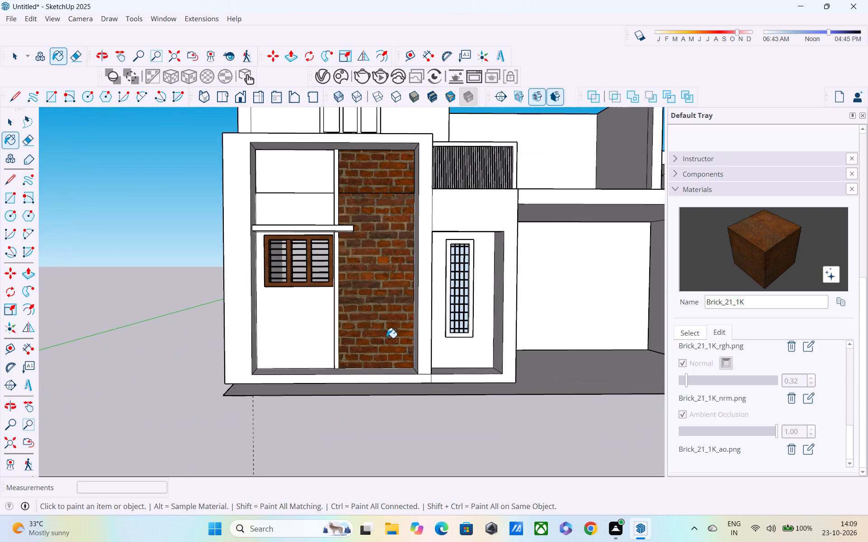
{"action": "scroll", "coordinate": [386, 329], "scroll_direction": "up", "scroll_amount": 4}
{"action": "middle_click_drag", "start_coordinate": [383, 339], "coordinate": [383, 390]}
{"action": "scroll", "coordinate": [382, 322], "scroll_direction": "down", "scroll_amount": 4}
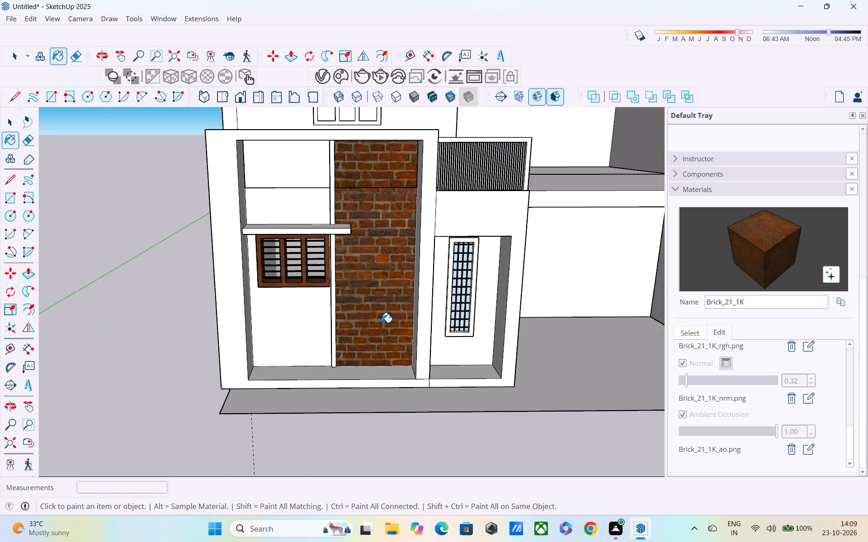
{"action": "middle_click_drag", "start_coordinate": [382, 322], "coordinate": [380, 226]}
{"action": "middle_click_drag", "start_coordinate": [379, 234], "coordinate": [242, 292]}
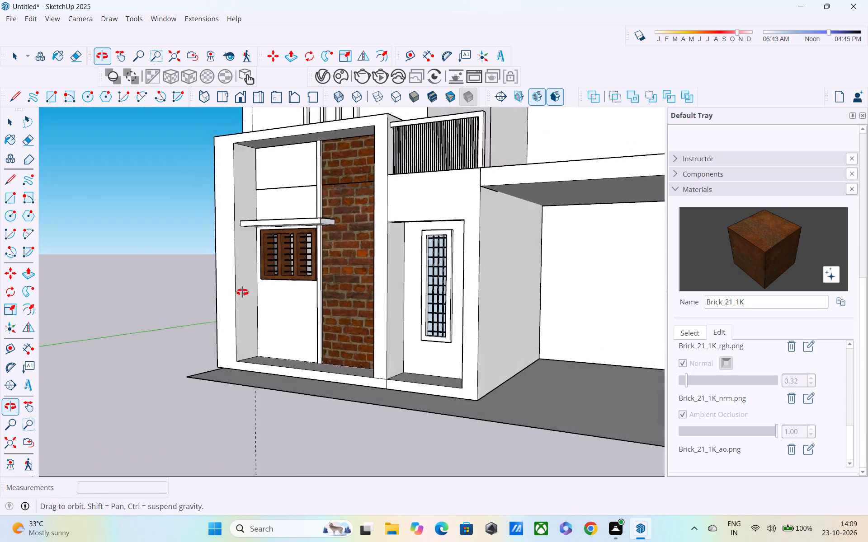
{"action": "middle_click_drag", "start_coordinate": [242, 292], "coordinate": [447, 244]}
{"action": "middle_click_drag", "start_coordinate": [416, 265], "coordinate": [287, 304]}
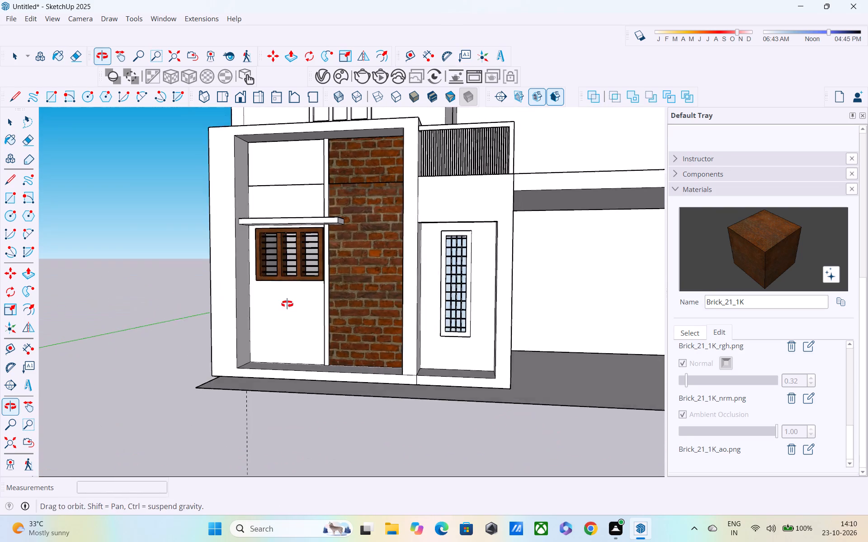
{"action": "middle_click_drag", "start_coordinate": [287, 304], "coordinate": [285, 304]}
{"action": "scroll", "coordinate": [298, 283], "scroll_direction": "down", "scroll_amount": 8}
{"action": "scroll", "coordinate": [312, 275], "scroll_direction": "up", "scroll_amount": 1}
{"action": "middle_click_drag", "start_coordinate": [313, 274], "coordinate": [399, 293]}
{"action": "scroll", "coordinate": [384, 294], "scroll_direction": "down", "scroll_amount": 1}
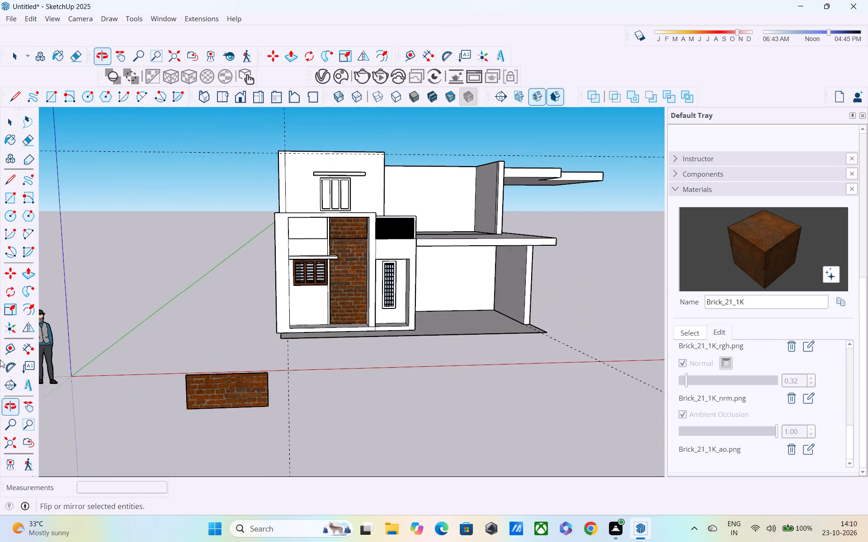
{"action": "scroll", "coordinate": [58, 380], "scroll_direction": "up", "scroll_amount": 3}
{"action": "scroll", "coordinate": [231, 399], "scroll_direction": "up", "scroll_amount": 4}
{"action": "scroll", "coordinate": [271, 391], "scroll_direction": "down", "scroll_amount": 2}
Set the Brick_21_1K texture's height to 15'.
{"action": "scroll", "coordinate": [683, 428], "scroll_direction": "up", "scroll_amount": 4}
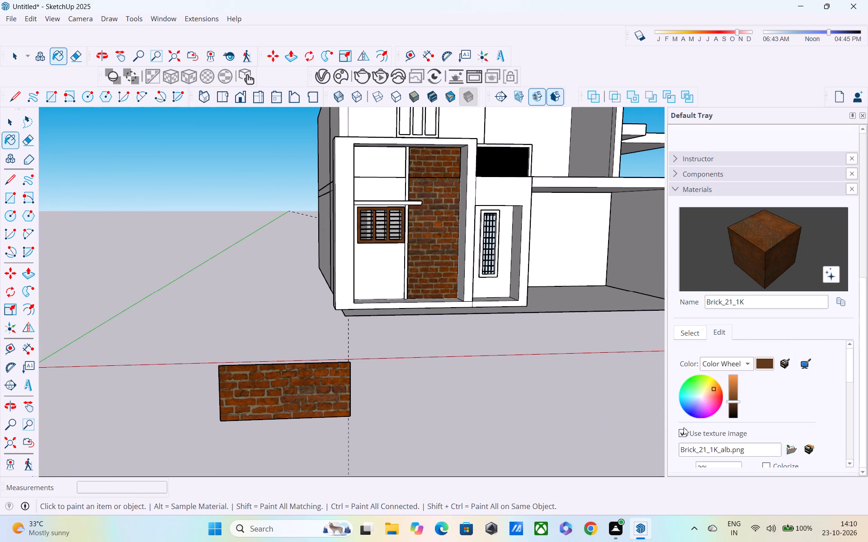
{"action": "scroll", "coordinate": [682, 414], "scroll_direction": "down", "scroll_amount": 1}
{"action": "scroll", "coordinate": [727, 423], "scroll_direction": "down", "scroll_amount": 1}
{"action": "left_click", "coordinate": [712, 358]}
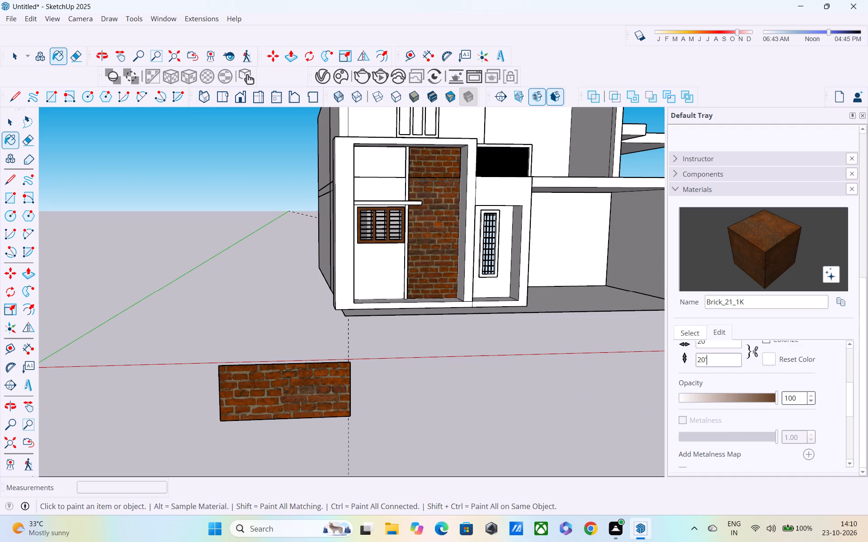
{"action": "key", "text": "BackSpace"}
{"action": "key", "text": "BackSpace"}
{"action": "key", "text": "BackSpace"}
{"action": "key", "text": "BackSpace"}
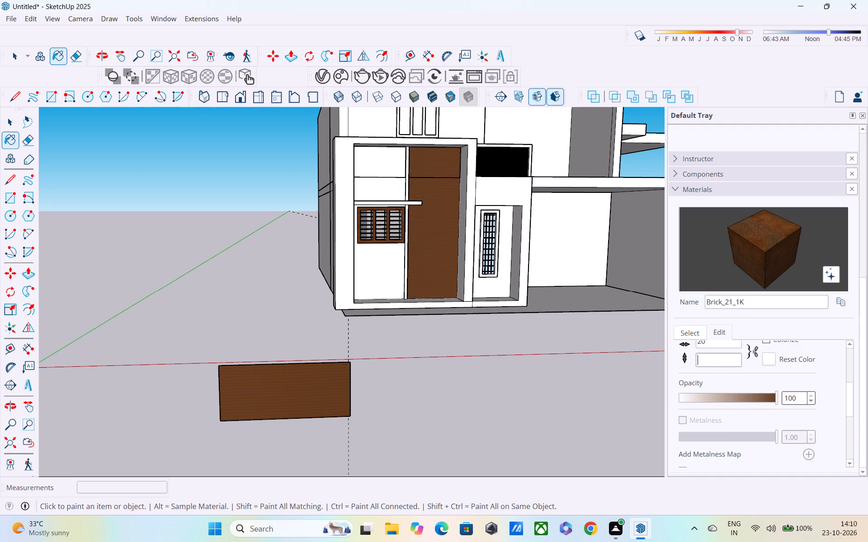
{"action": "type", "text": "15'"}
{"action": "key", "text": "Return"}
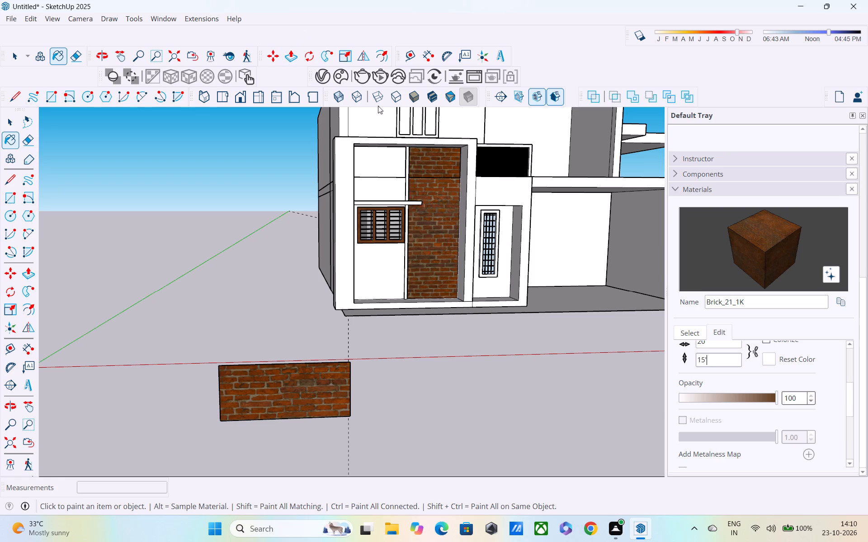
Inspect the brick proportions on the front facade panel from close up and from farther away.
{"action": "scroll", "coordinate": [431, 207], "scroll_direction": "up", "scroll_amount": 5}
{"action": "middle_click_drag", "start_coordinate": [434, 208], "coordinate": [379, 209]}
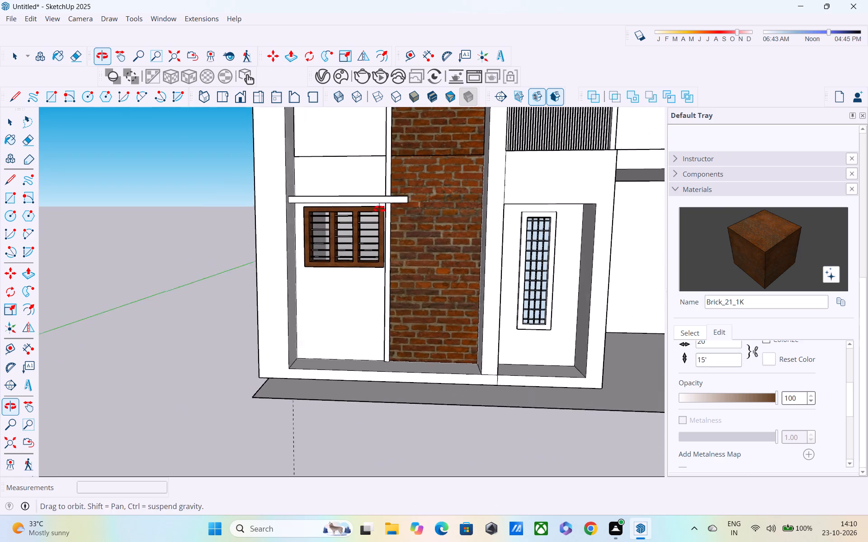
{"action": "middle_click_drag", "start_coordinate": [379, 209], "coordinate": [355, 210]}
{"action": "scroll", "coordinate": [355, 210], "scroll_direction": "up", "scroll_amount": 1}
{"action": "scroll", "coordinate": [361, 207], "scroll_direction": "down", "scroll_amount": 10}
{"action": "middle_click", "coordinate": [414, 200]}
{"action": "scroll", "coordinate": [415, 199], "scroll_direction": "up", "scroll_amount": 1}
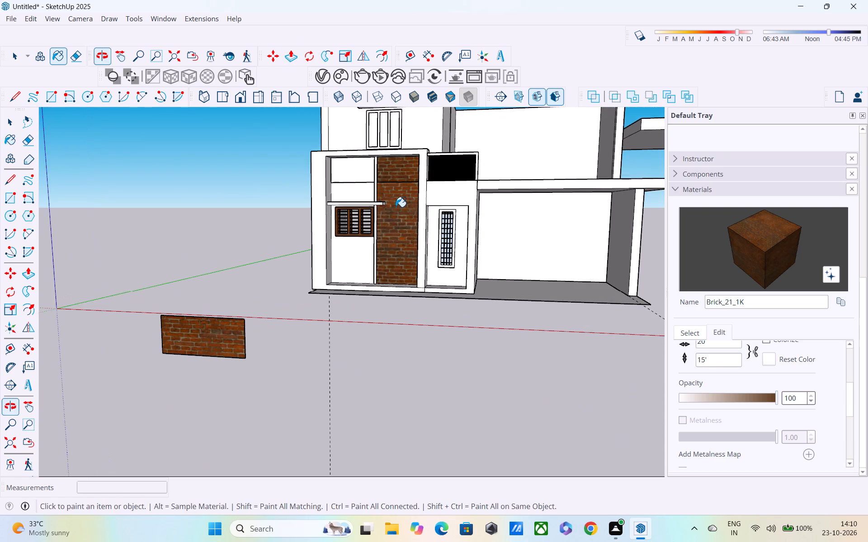
{"action": "scroll", "coordinate": [400, 205], "scroll_direction": "up", "scroll_amount": 16}
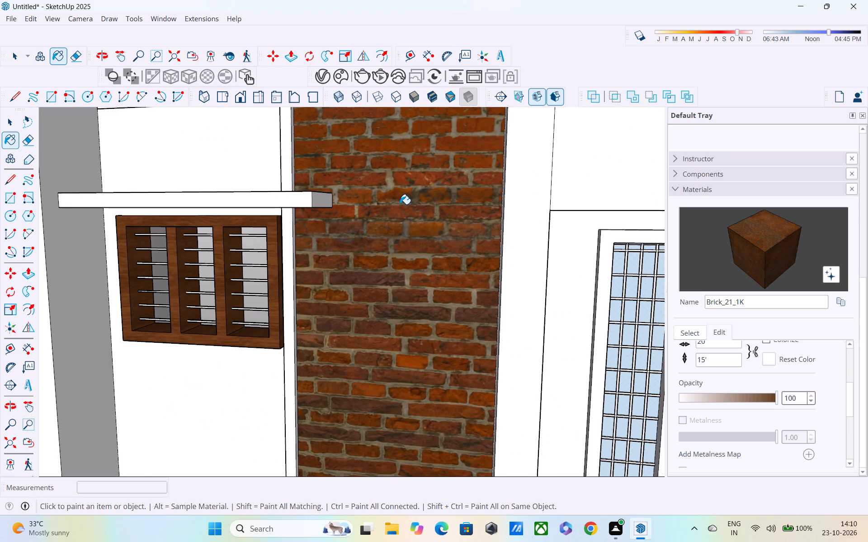
{"action": "scroll", "coordinate": [400, 204], "scroll_direction": "down", "scroll_amount": 3}
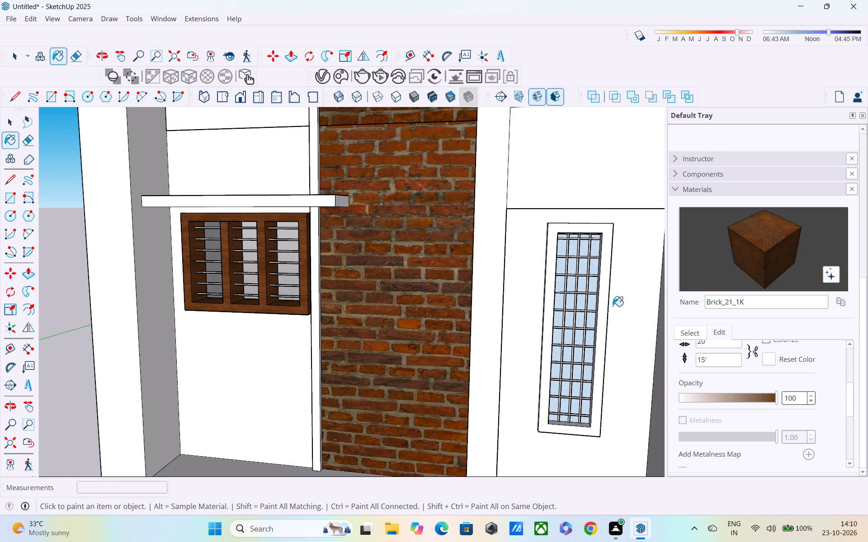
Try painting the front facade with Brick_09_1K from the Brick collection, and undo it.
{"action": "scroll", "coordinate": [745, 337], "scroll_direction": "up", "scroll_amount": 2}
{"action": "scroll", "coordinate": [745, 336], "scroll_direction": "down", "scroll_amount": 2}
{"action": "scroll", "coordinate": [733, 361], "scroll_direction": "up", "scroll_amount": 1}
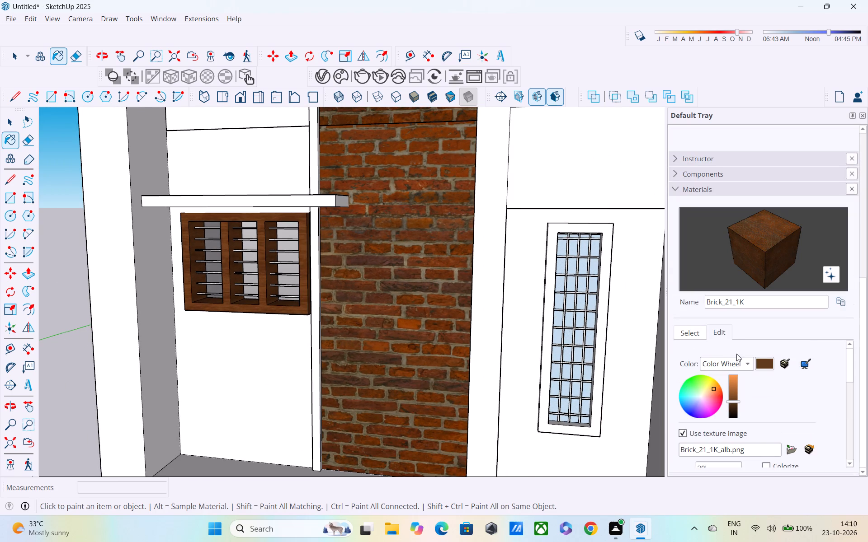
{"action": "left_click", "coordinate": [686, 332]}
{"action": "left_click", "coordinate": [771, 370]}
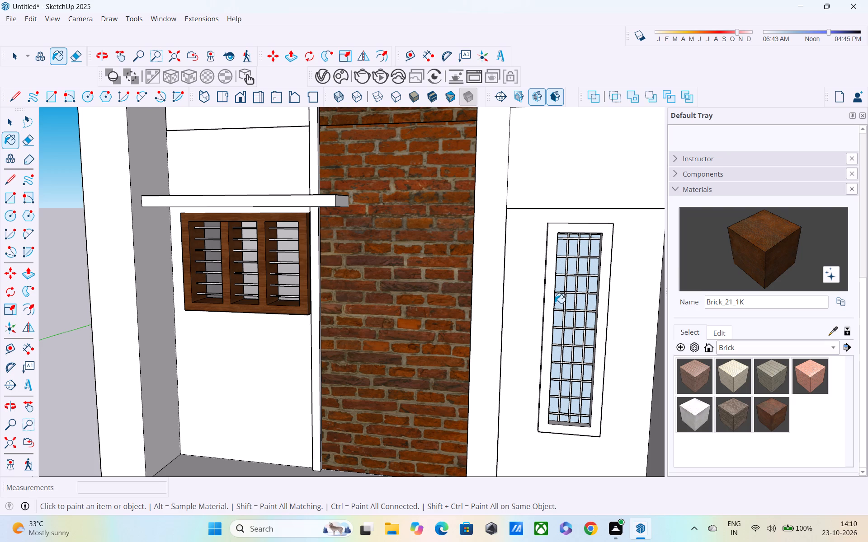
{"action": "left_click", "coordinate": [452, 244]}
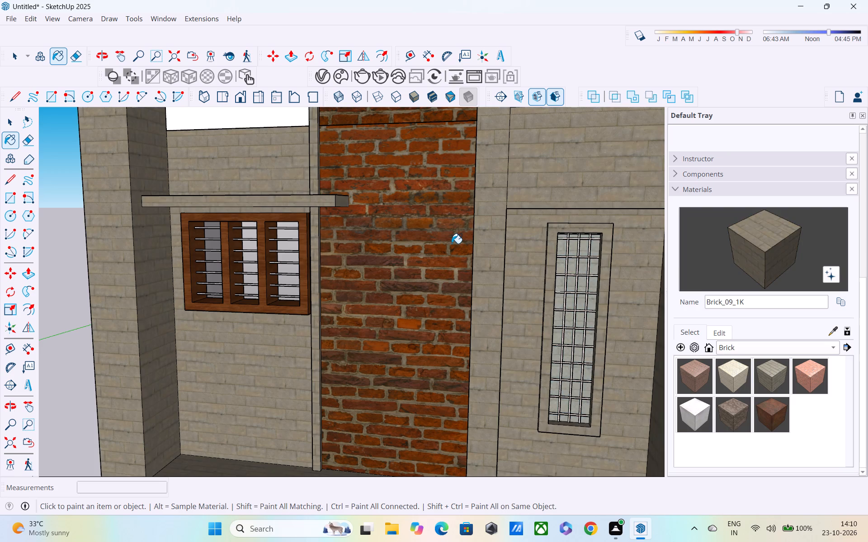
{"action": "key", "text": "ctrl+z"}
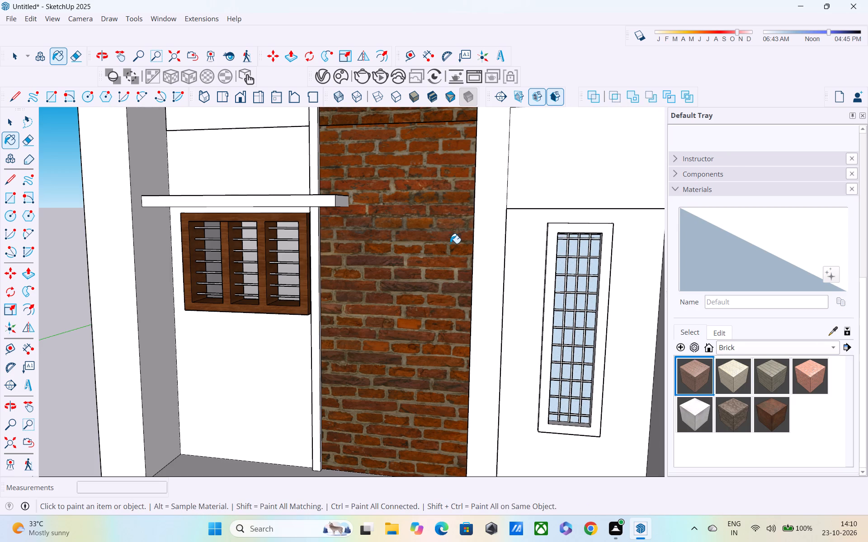
Open the facade group, select the lower brick panel face and paint it with Brick_05_1K.
{"action": "key", "text": "space"}
{"action": "double_click", "coordinate": [450, 243]}
{"action": "double_click", "coordinate": [426, 272]}
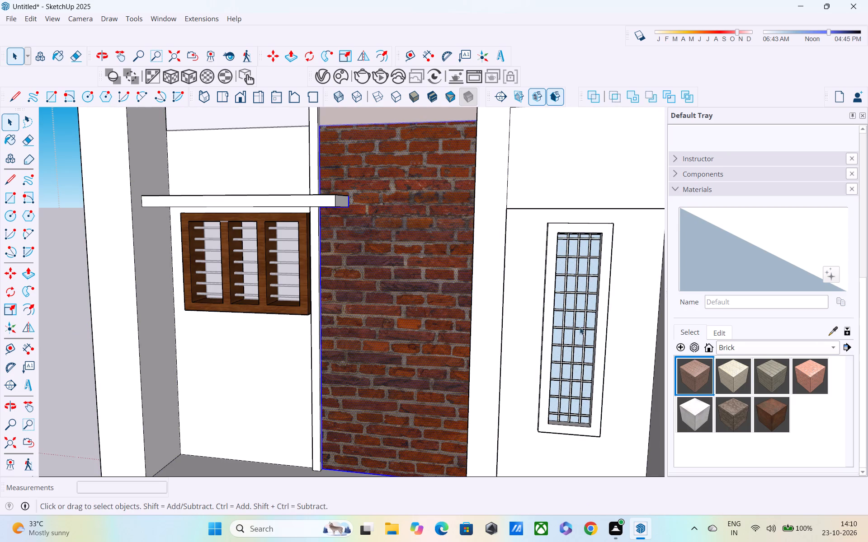
{"action": "left_click_drag", "start_coordinate": [743, 375], "coordinate": [731, 371]}
{"action": "left_click", "coordinate": [390, 278]}
{"action": "left_click", "coordinate": [733, 369]}
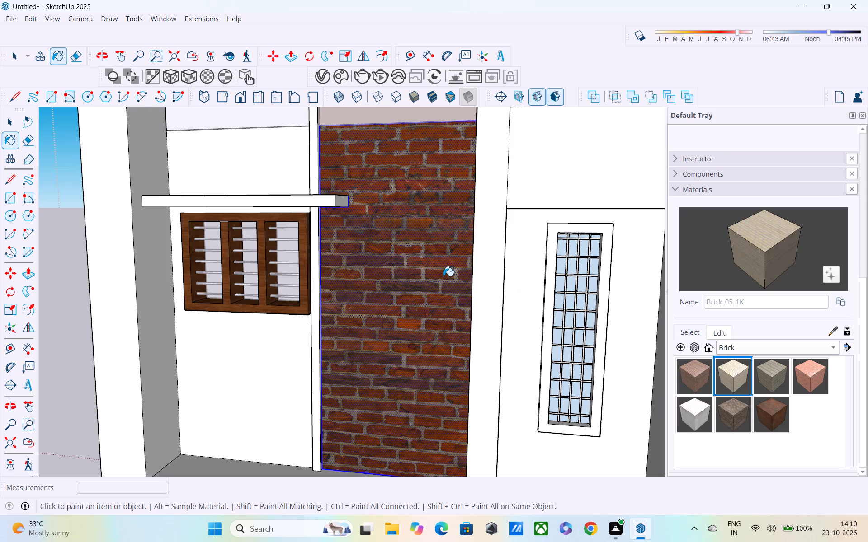
{"action": "left_click", "coordinate": [443, 276]}
{"action": "scroll", "coordinate": [439, 275], "scroll_direction": "down", "scroll_amount": 3}
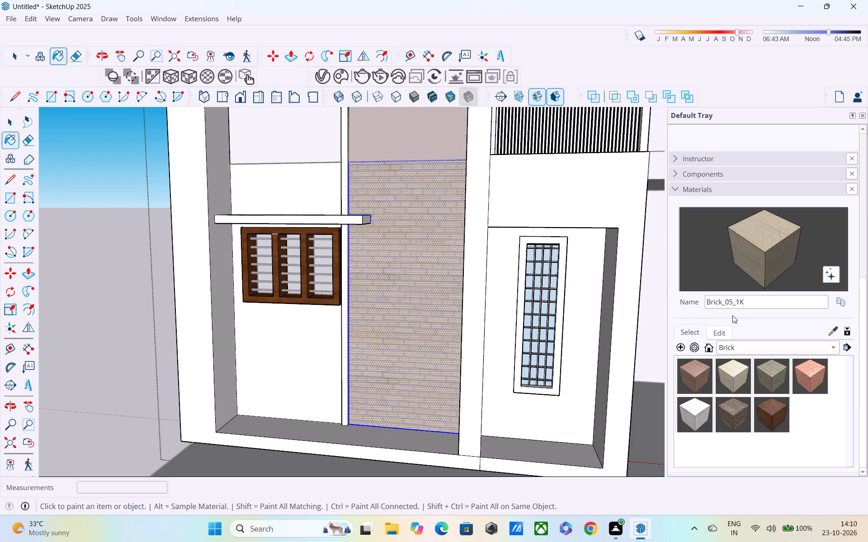
Recolour Brick_05_1K on the lower brick panel, trying red, orange and pink tints before settling on a bright orange-red.
{"action": "left_click", "coordinate": [721, 335]}
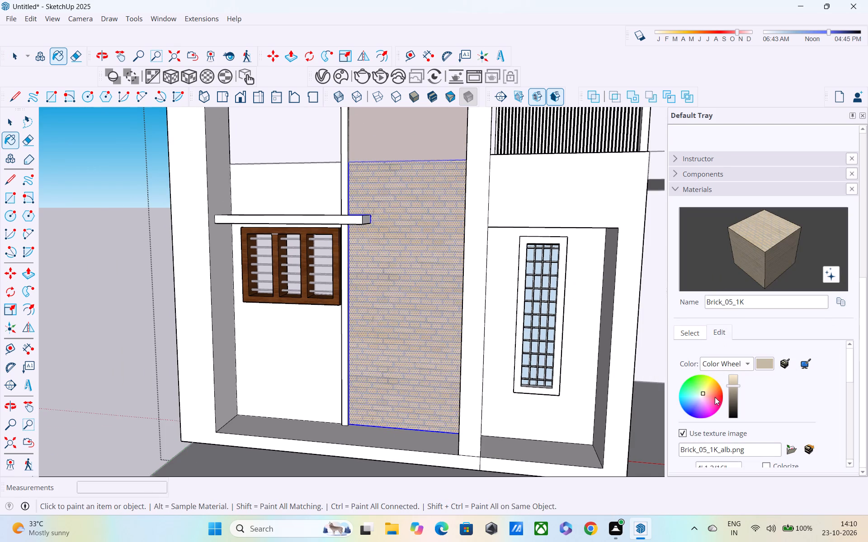
{"action": "left_click_drag", "start_coordinate": [700, 392], "coordinate": [713, 396]}
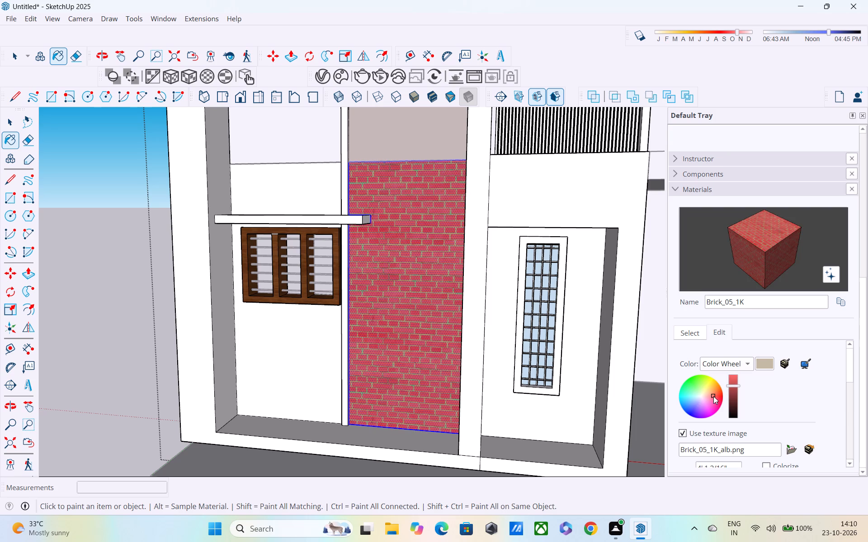
{"action": "key", "text": "space"}
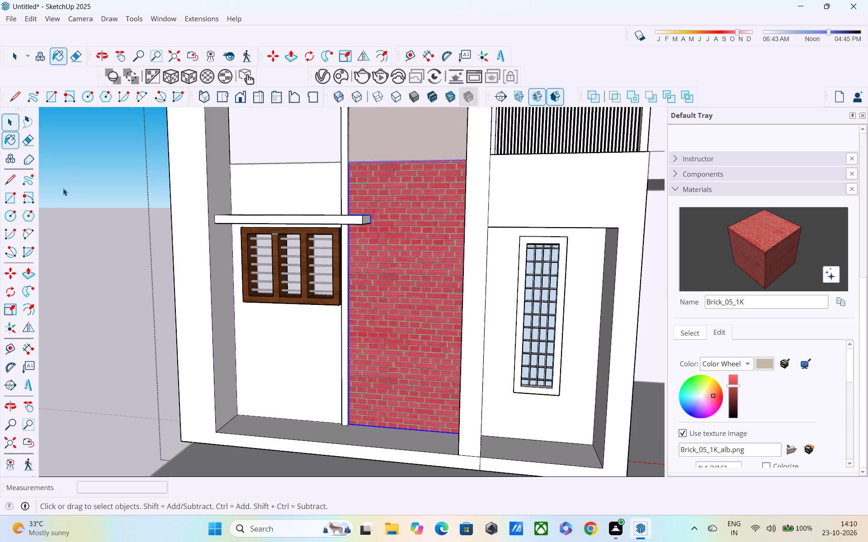
{"action": "left_click", "coordinate": [63, 188]}
{"action": "middle_click_drag", "start_coordinate": [271, 249], "coordinate": [286, 159]}
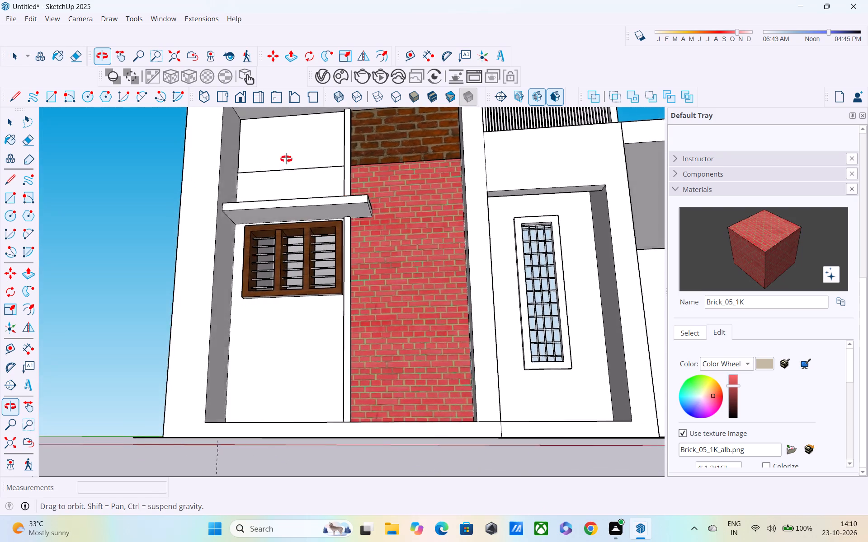
{"action": "middle_click_drag", "start_coordinate": [286, 159], "coordinate": [266, 195]}
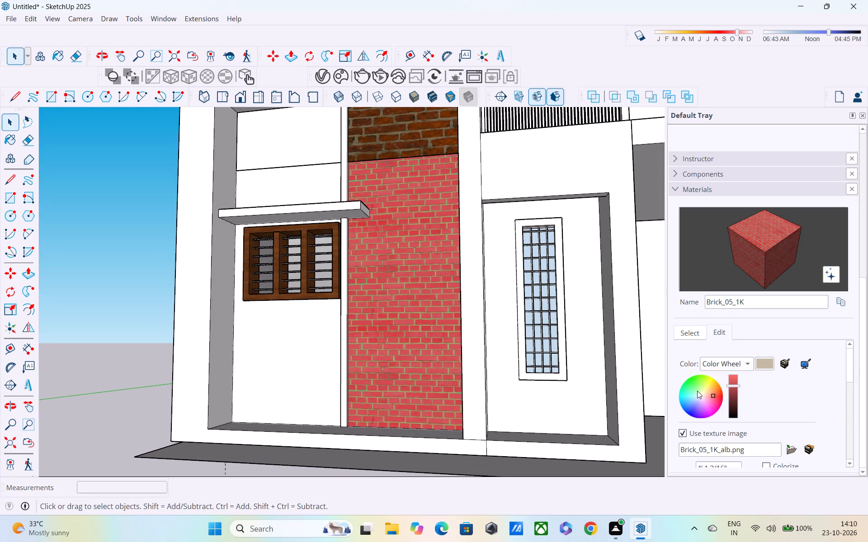
{"action": "left_click_drag", "start_coordinate": [714, 396], "coordinate": [714, 396]}
{"action": "left_click_drag", "start_coordinate": [714, 396], "coordinate": [717, 392]}
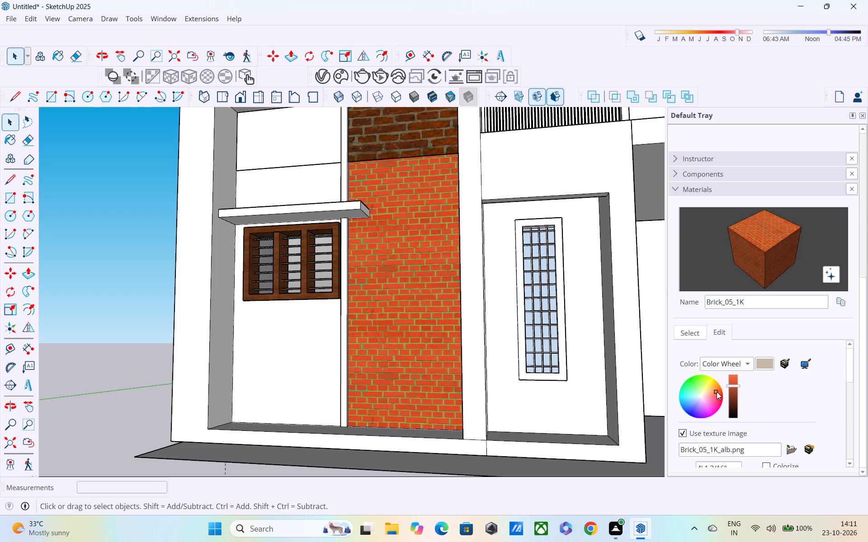
{"action": "left_click_drag", "start_coordinate": [717, 392], "coordinate": [717, 390]}
{"action": "left_click_drag", "start_coordinate": [717, 390], "coordinate": [716, 388]}
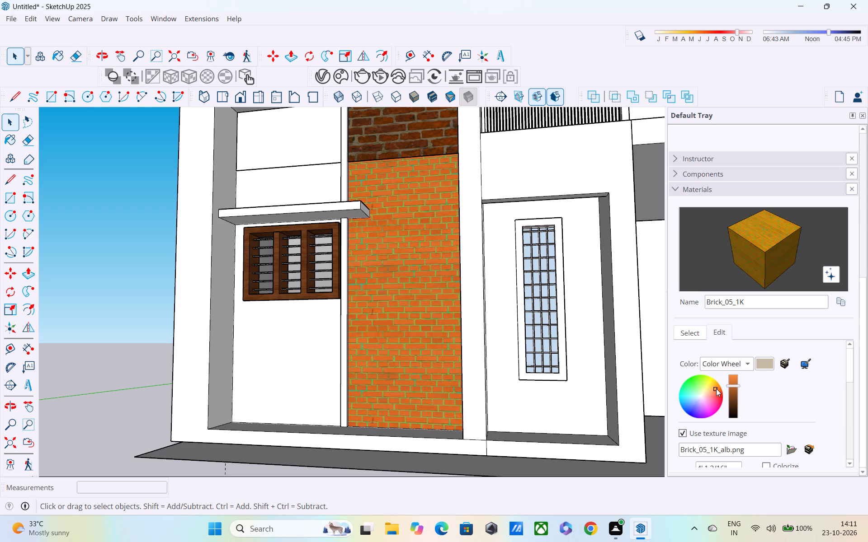
{"action": "left_click_drag", "start_coordinate": [716, 388], "coordinate": [714, 403]}
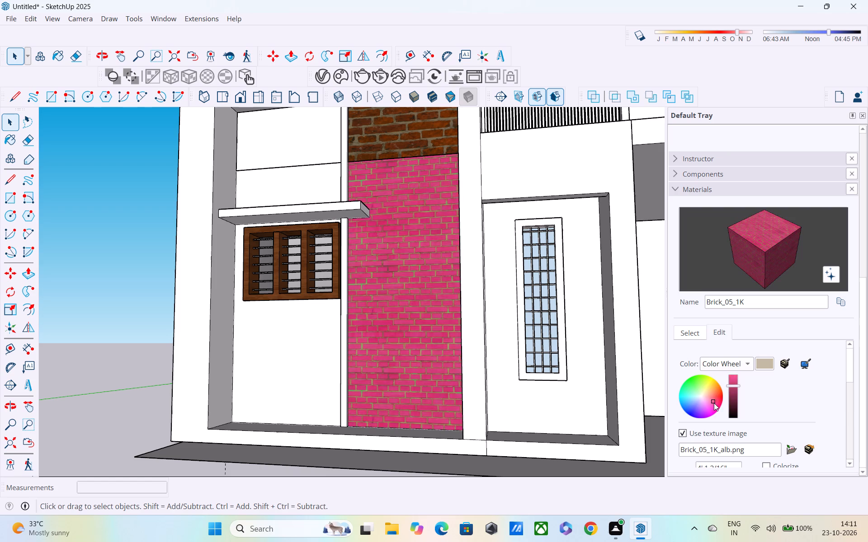
{"action": "left_click_drag", "start_coordinate": [714, 403], "coordinate": [719, 392]}
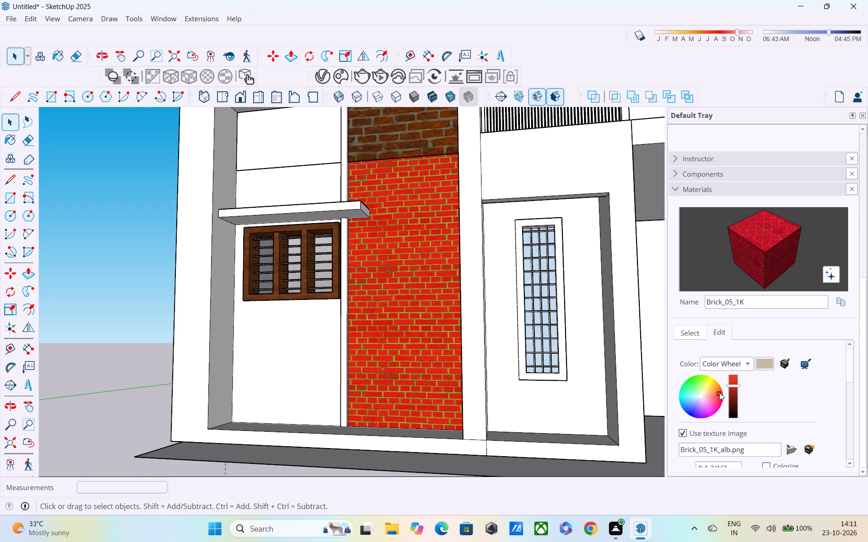
{"action": "left_click_drag", "start_coordinate": [719, 392], "coordinate": [719, 391]}
{"action": "key", "text": "Escape"}
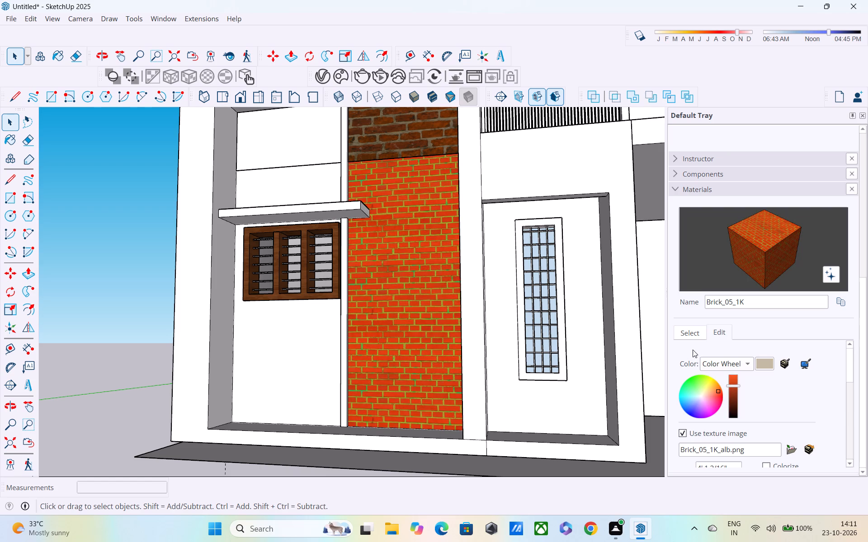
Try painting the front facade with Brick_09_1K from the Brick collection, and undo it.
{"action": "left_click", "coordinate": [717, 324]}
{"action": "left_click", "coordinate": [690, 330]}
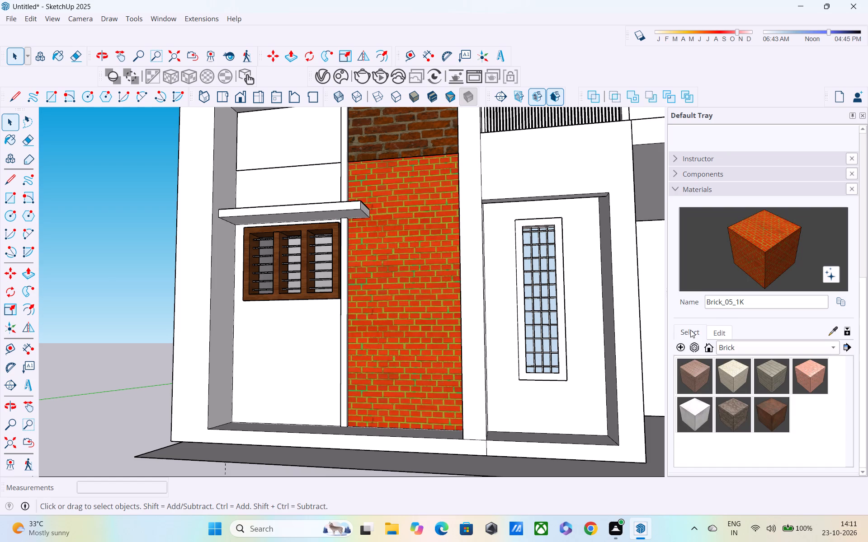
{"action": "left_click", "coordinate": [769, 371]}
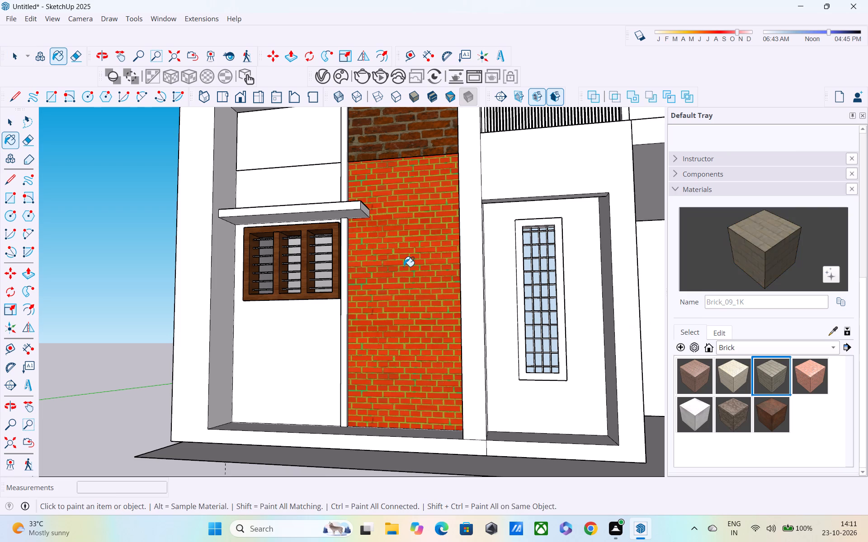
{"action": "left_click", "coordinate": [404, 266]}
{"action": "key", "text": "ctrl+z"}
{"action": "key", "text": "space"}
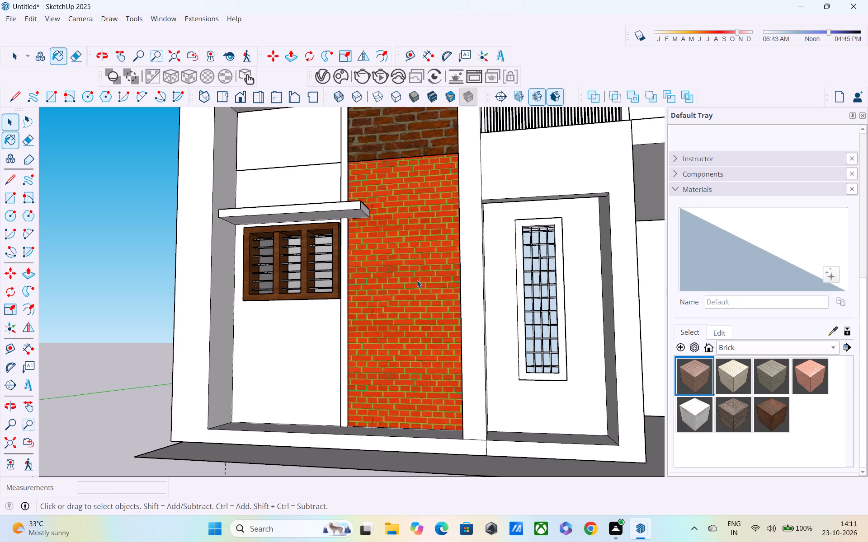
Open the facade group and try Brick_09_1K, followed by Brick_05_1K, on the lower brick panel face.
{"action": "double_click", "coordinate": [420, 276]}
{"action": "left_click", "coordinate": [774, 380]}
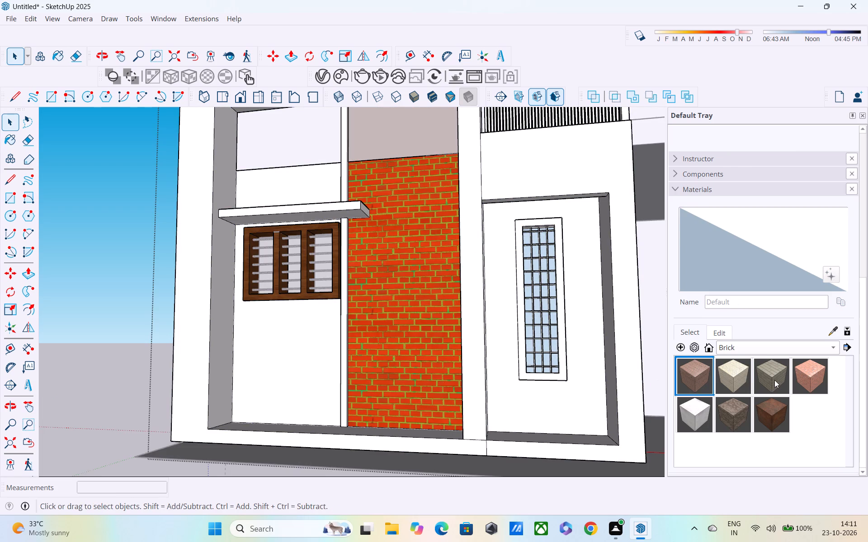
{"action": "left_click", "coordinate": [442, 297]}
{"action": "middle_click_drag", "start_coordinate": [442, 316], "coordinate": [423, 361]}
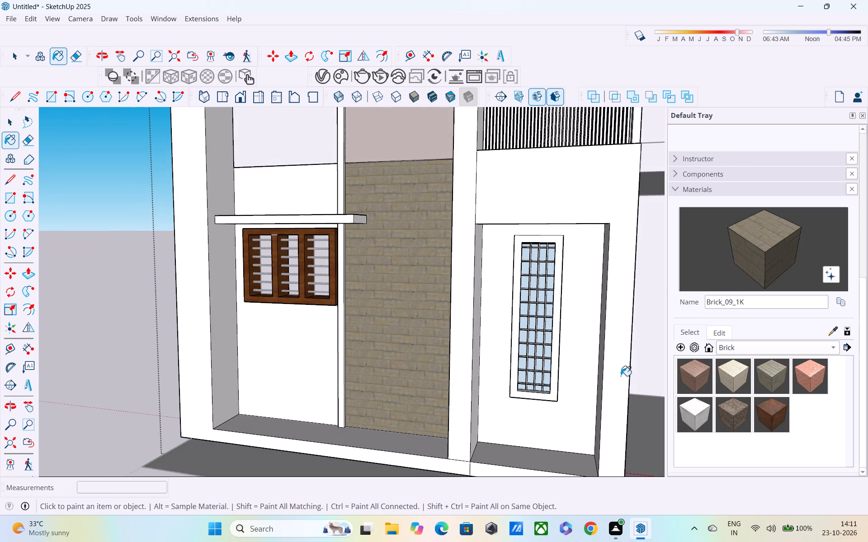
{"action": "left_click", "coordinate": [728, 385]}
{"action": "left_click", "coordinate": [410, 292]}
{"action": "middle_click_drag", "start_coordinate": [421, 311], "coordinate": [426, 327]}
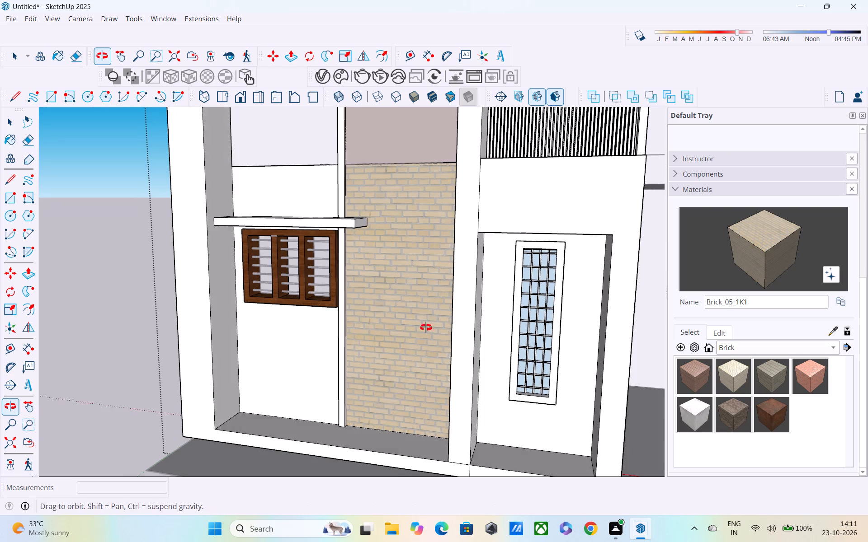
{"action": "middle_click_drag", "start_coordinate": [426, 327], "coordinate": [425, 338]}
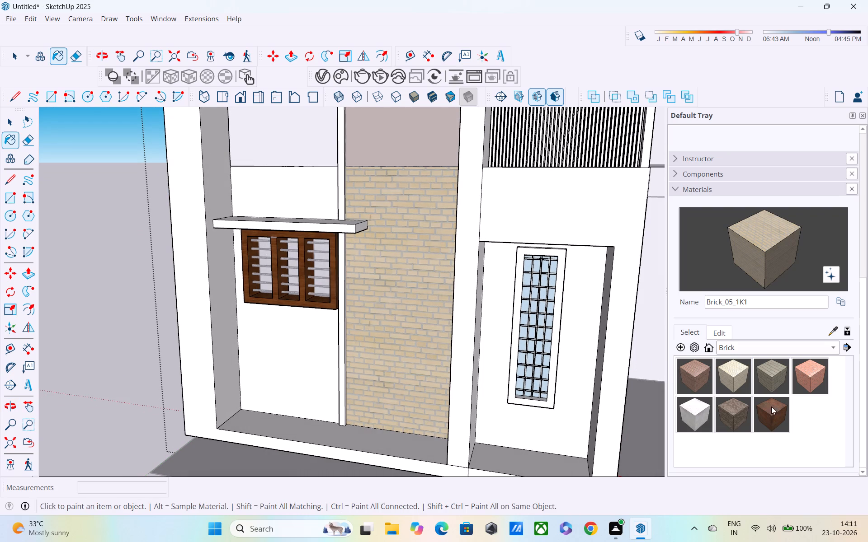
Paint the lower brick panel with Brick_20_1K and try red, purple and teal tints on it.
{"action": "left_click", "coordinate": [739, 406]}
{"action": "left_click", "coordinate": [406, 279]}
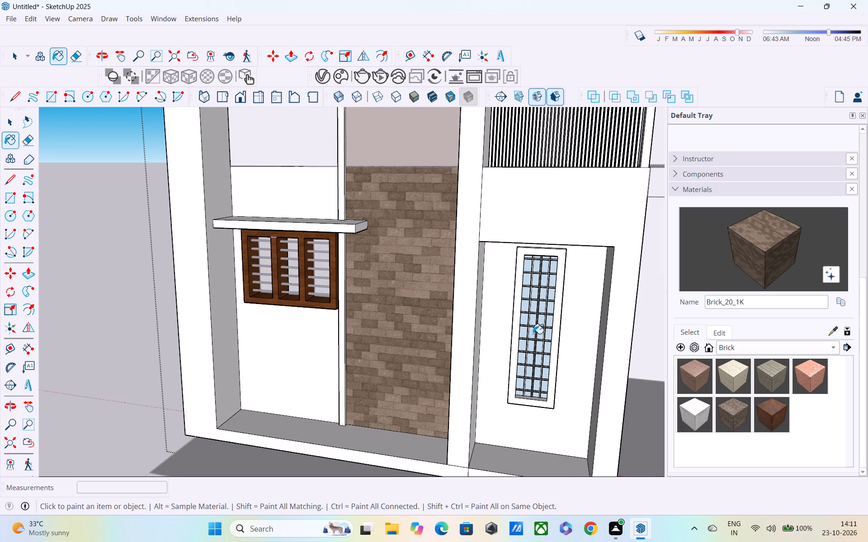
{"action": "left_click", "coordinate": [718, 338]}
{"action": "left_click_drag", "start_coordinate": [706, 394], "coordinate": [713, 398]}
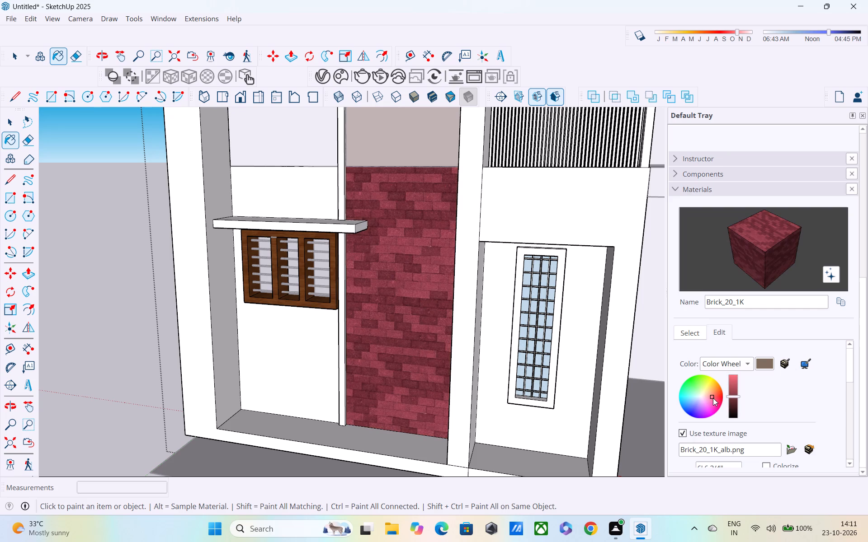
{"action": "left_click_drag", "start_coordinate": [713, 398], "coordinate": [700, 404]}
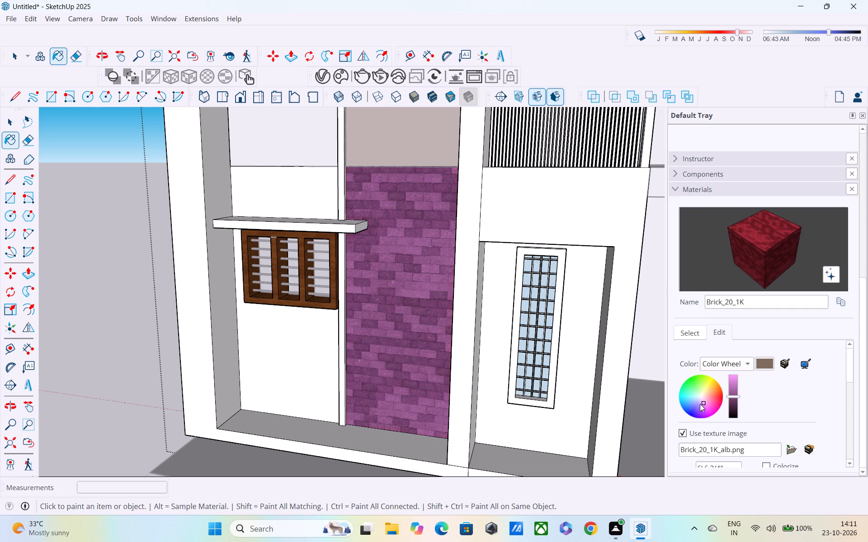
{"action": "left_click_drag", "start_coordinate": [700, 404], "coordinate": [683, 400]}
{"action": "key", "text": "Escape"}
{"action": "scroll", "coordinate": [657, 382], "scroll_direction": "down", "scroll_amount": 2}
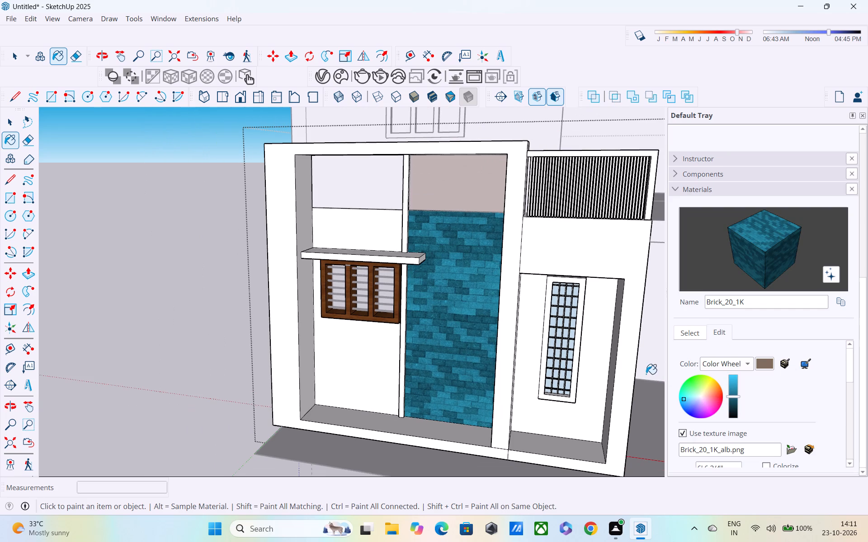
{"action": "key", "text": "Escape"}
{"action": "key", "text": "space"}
Undo the brick material trials back to the fine red brick on the whole facade panel, including the brick on the loose rectangle.
{"action": "key", "text": "ctrl+z"}
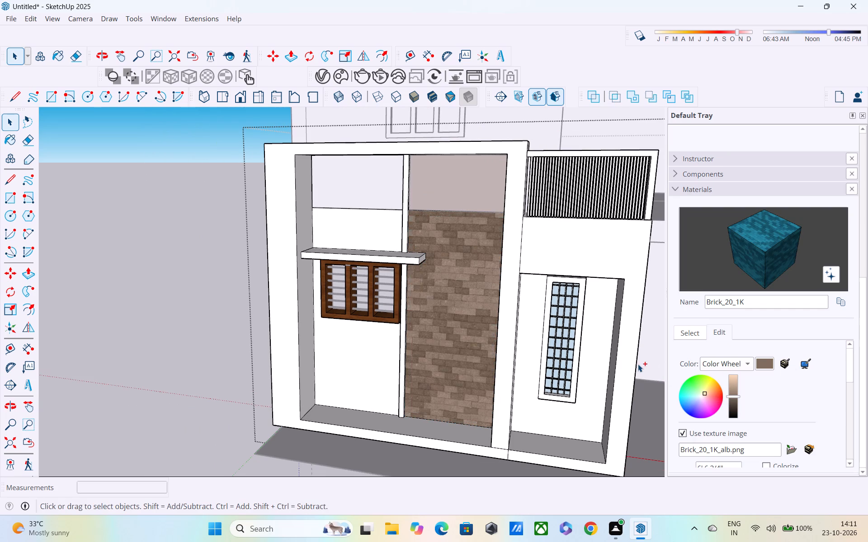
{"action": "key", "text": "ctrl+z"}
{"action": "key", "text": "ctrl+z"}
{"action": "key", "text": "ctrl+z"}
{"action": "key", "text": "ctrl+z"}
{"action": "key", "text": "ctrl+z"}
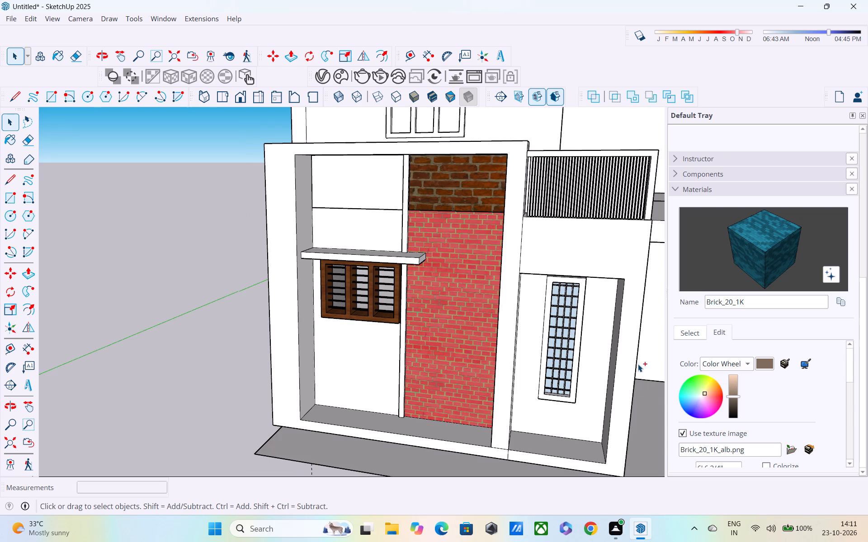
{"action": "key", "text": "ctrl+z"}
{"action": "key", "text": "ctrl+z"}
{"action": "key", "text": "ctrl+z"}
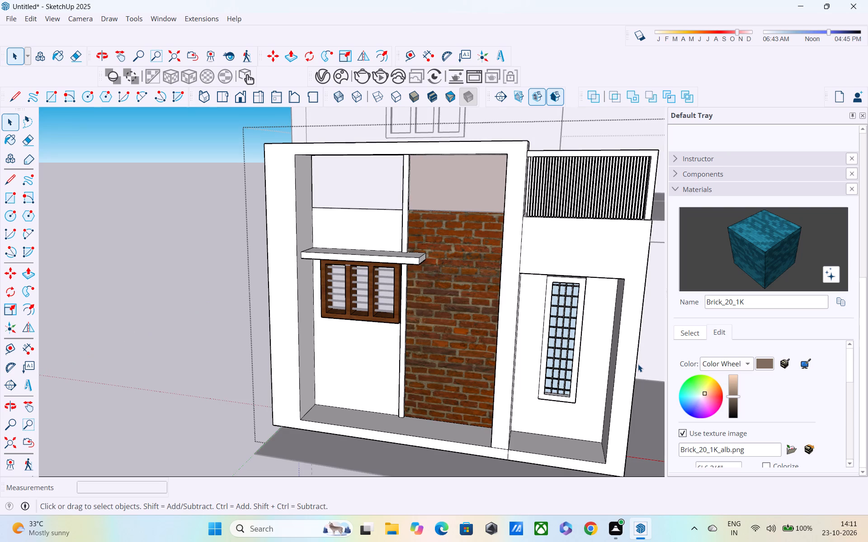
{"action": "key", "text": "ctrl+z"}
{"action": "key", "text": "ctrl+z"}
{"action": "scroll", "coordinate": [638, 364], "scroll_direction": "down", "scroll_amount": 2}
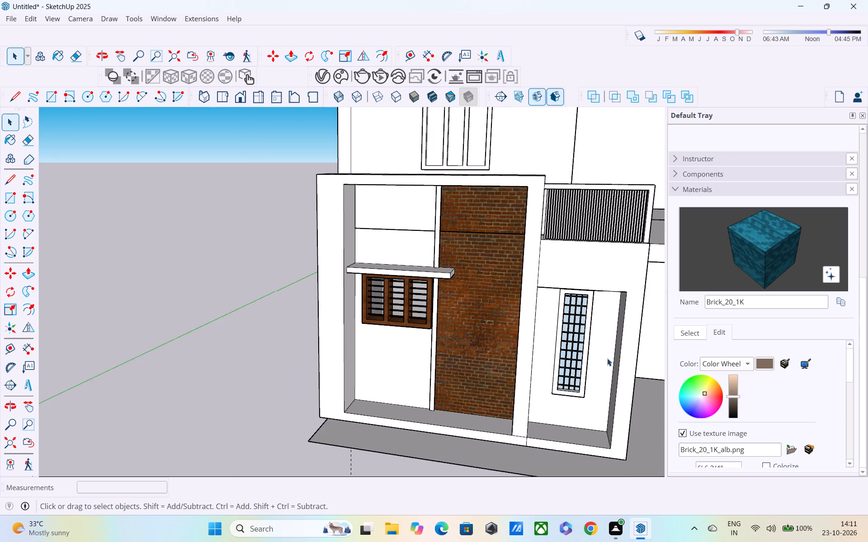
{"action": "middle_click_drag", "start_coordinate": [605, 351], "coordinate": [602, 307]}
{"action": "scroll", "coordinate": [597, 307], "scroll_direction": "down", "scroll_amount": 5}
{"action": "key", "text": "space"}
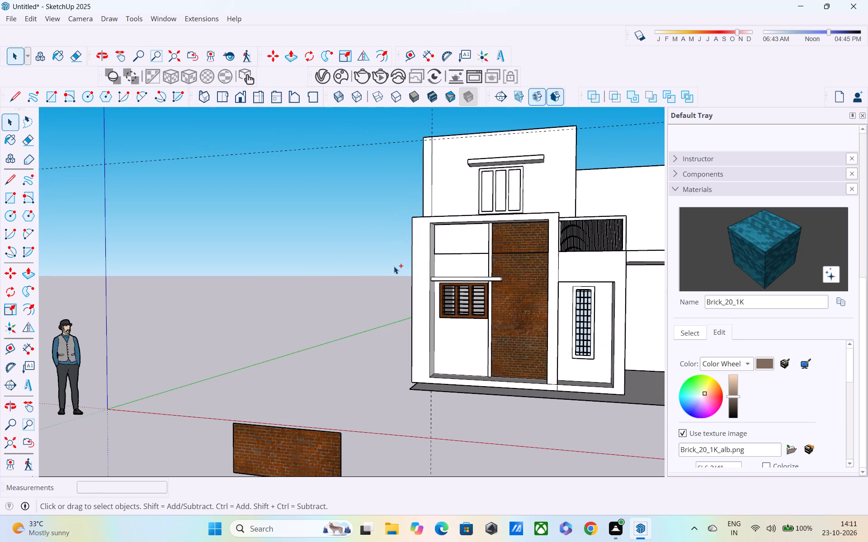
{"action": "key", "text": "ctrl+z"}
{"action": "middle_click_drag", "start_coordinate": [398, 273], "coordinate": [462, 285]}
{"action": "key", "text": "space"}
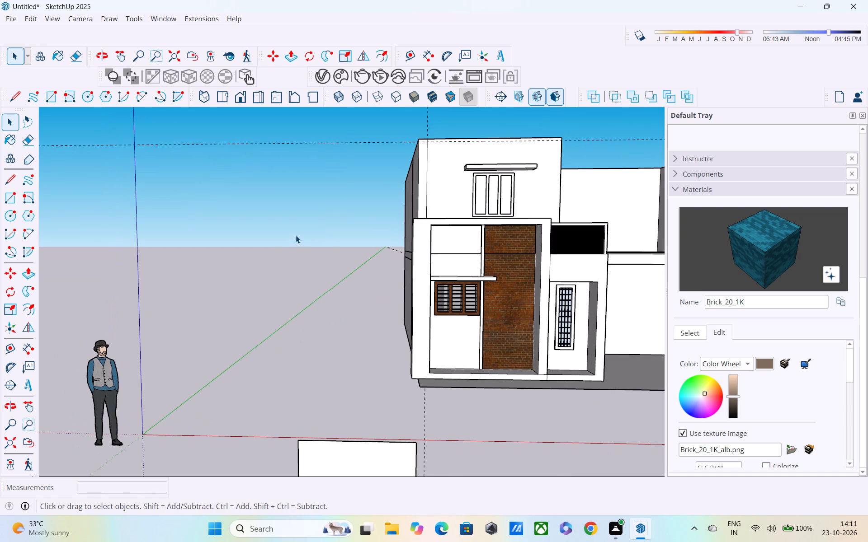
{"action": "left_click", "coordinate": [296, 235]}
Examine the house from above and from the side, including the detached L-shaped roof slab behind it.
{"action": "middle_click_drag", "start_coordinate": [433, 235], "coordinate": [376, 279]}
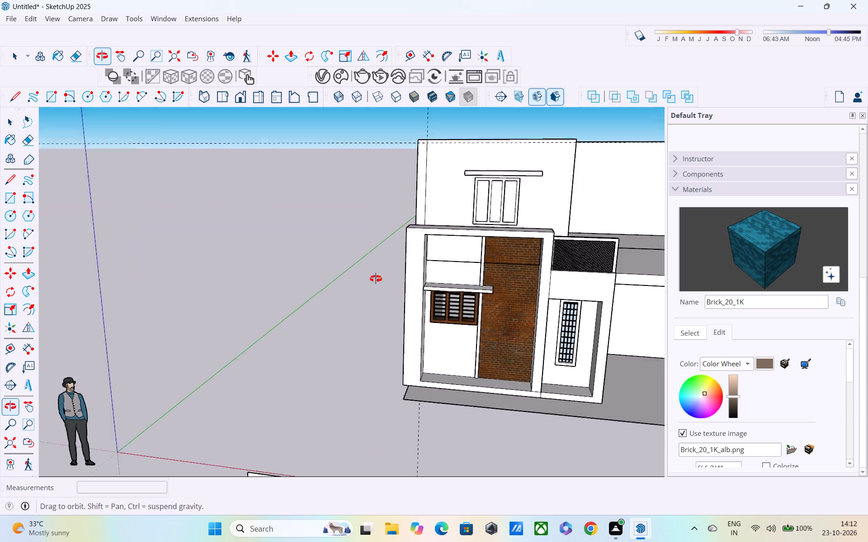
{"action": "middle_click_drag", "start_coordinate": [376, 279], "coordinate": [230, 336]}
{"action": "middle_click_drag", "start_coordinate": [562, 296], "coordinate": [493, 350]}
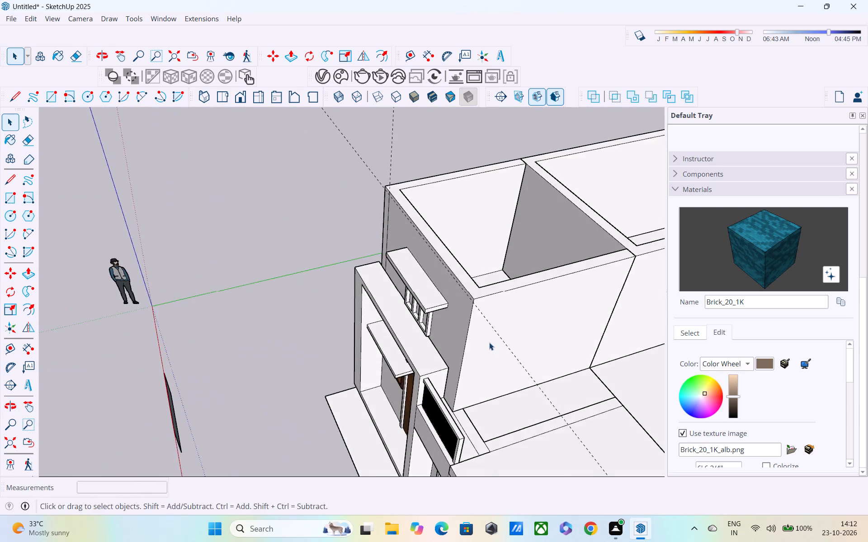
{"action": "scroll", "coordinate": [489, 342], "scroll_direction": "down", "scroll_amount": 4}
{"action": "middle_click_drag", "start_coordinate": [489, 341], "coordinate": [418, 252]}
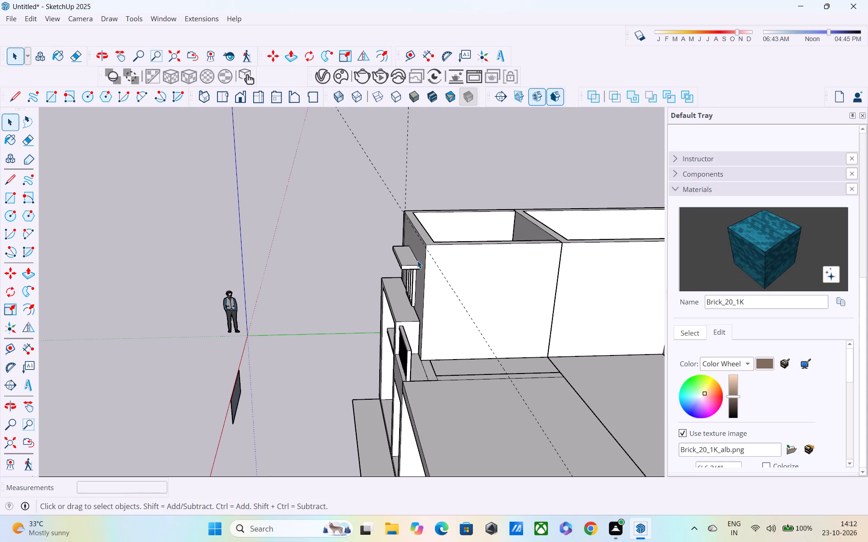
{"action": "scroll", "coordinate": [462, 274], "scroll_direction": "down", "scroll_amount": 2}
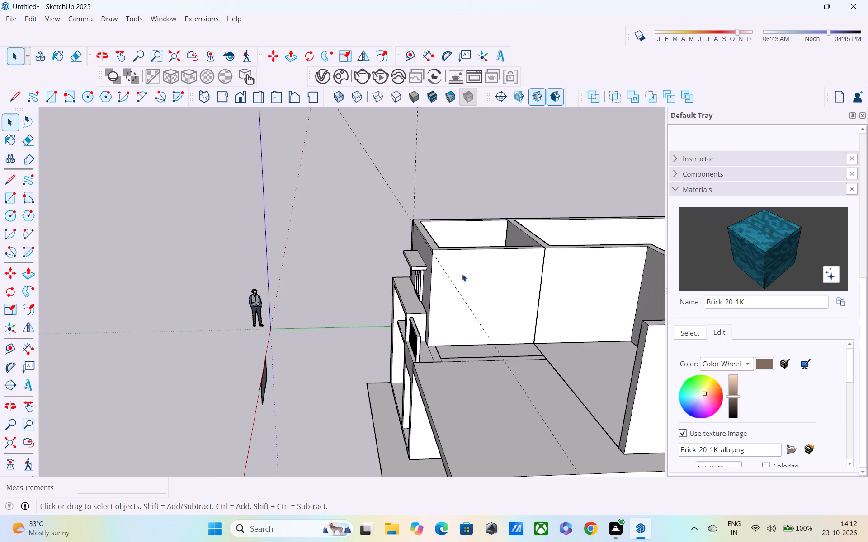
{"action": "middle_click_drag", "start_coordinate": [457, 275], "coordinate": [172, 298], "text": "shift"}
{"action": "scroll", "coordinate": [186, 275], "scroll_direction": "down", "scroll_amount": 8}
{"action": "middle_click_drag", "start_coordinate": [293, 300], "coordinate": [294, 296]}
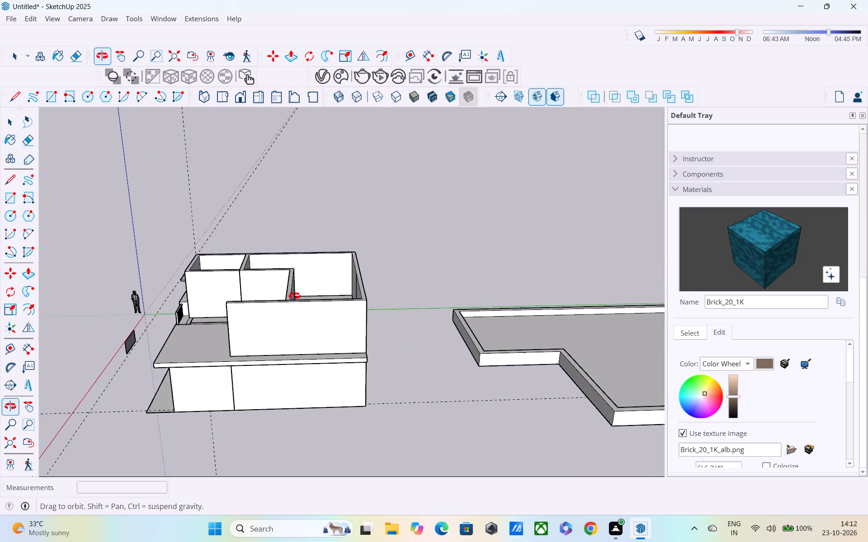
{"action": "middle_click_drag", "start_coordinate": [294, 296], "coordinate": [294, 281]}
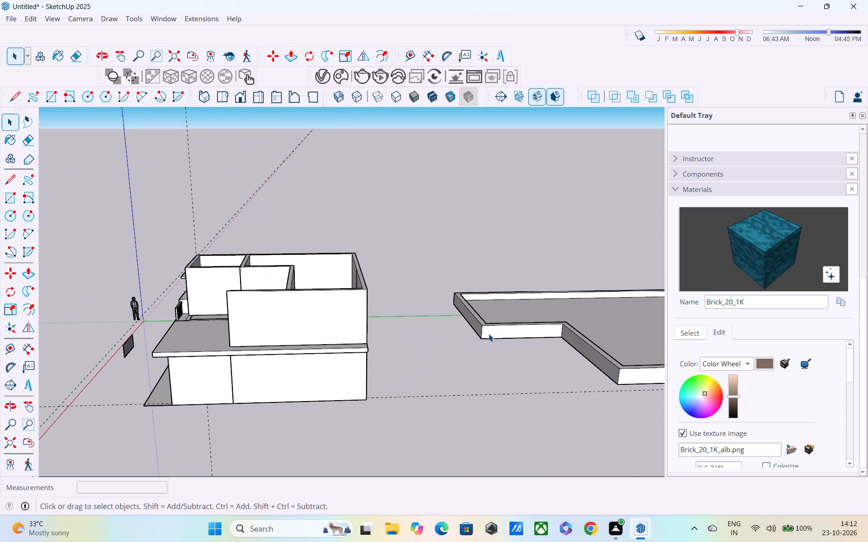
Open the detached L-shaped roof slab group and lower its raised parapet rim by 1' with Push/Pull.
{"action": "key", "text": "space"}
{"action": "left_click", "coordinate": [489, 333]}
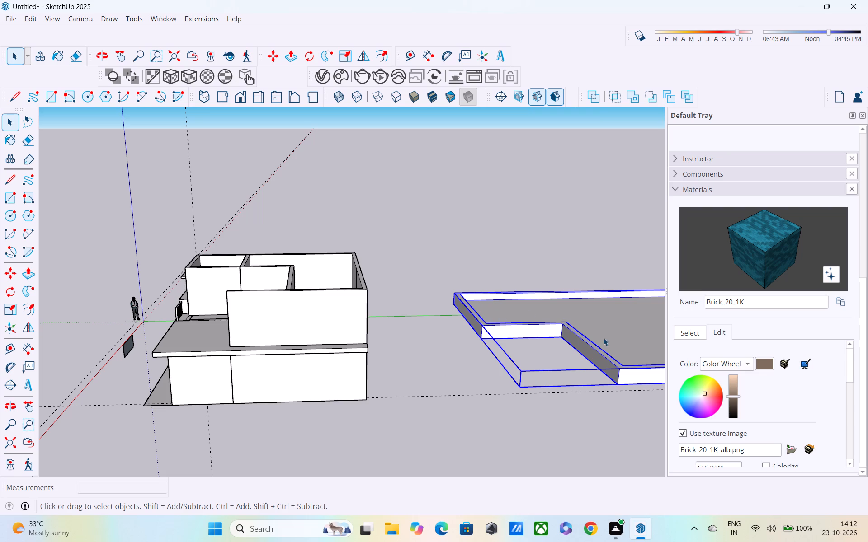
{"action": "scroll", "coordinate": [586, 349], "scroll_direction": "down", "scroll_amount": 1}
{"action": "middle_click_drag", "start_coordinate": [585, 349], "coordinate": [464, 355]}
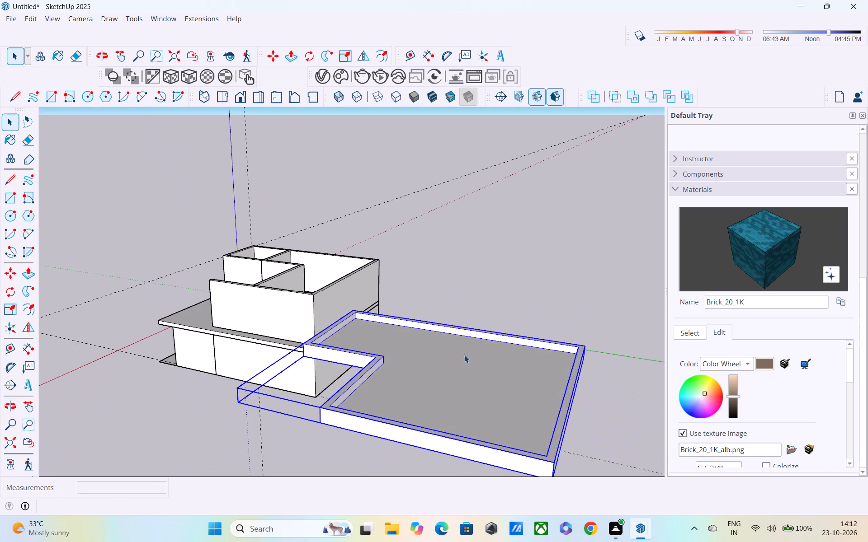
{"action": "key", "text": "o"}
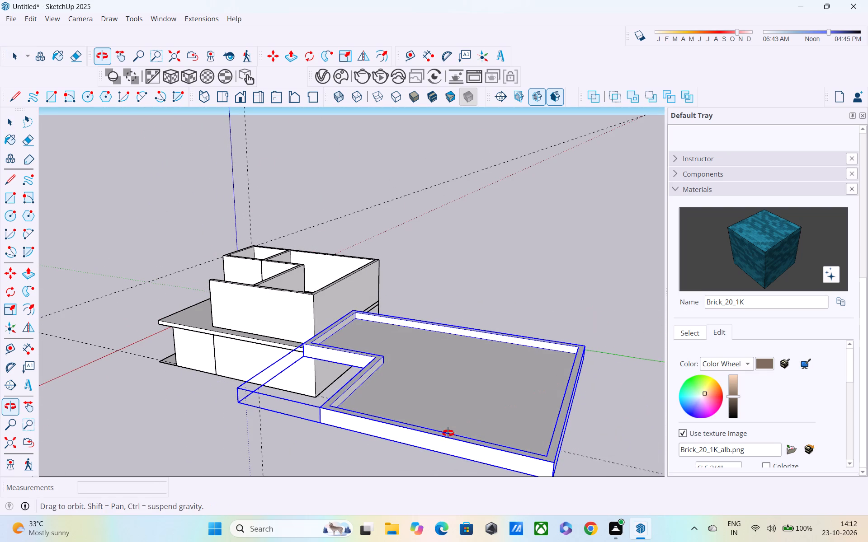
{"action": "key", "text": "space"}
{"action": "double_click", "coordinate": [446, 428]}
{"action": "key", "text": "p"}
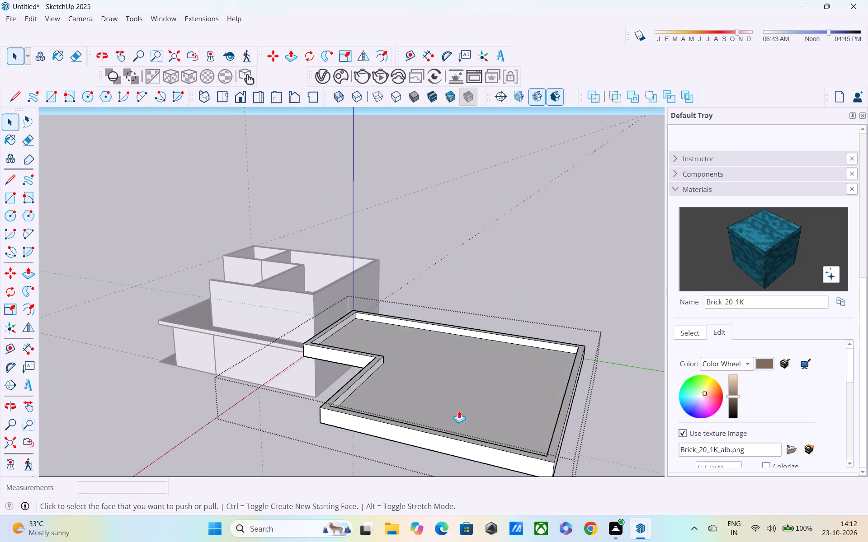
{"action": "scroll", "coordinate": [460, 433], "scroll_direction": "up", "scroll_amount": 2}
{"action": "middle_click_drag", "start_coordinate": [460, 433], "coordinate": [227, 438]}
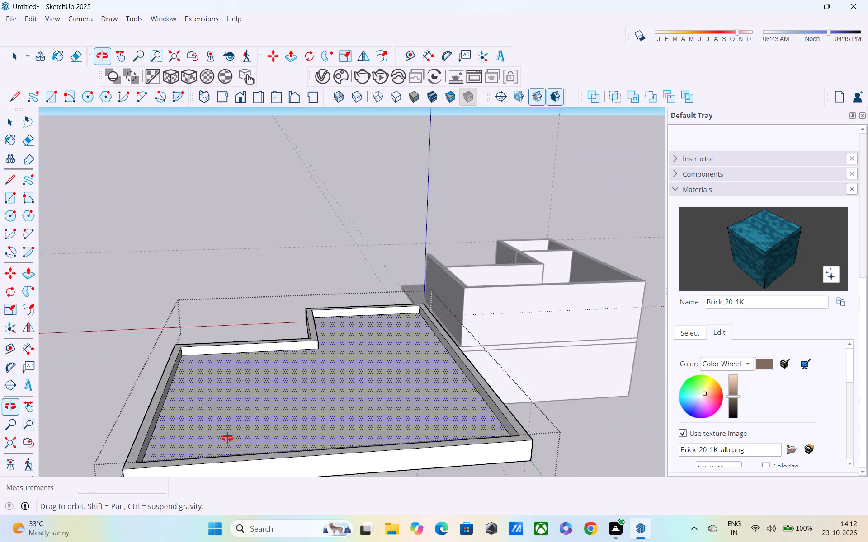
{"action": "middle_click_drag", "start_coordinate": [227, 438], "coordinate": [540, 429]}
{"action": "middle_click_drag", "start_coordinate": [647, 403], "coordinate": [644, 421]}
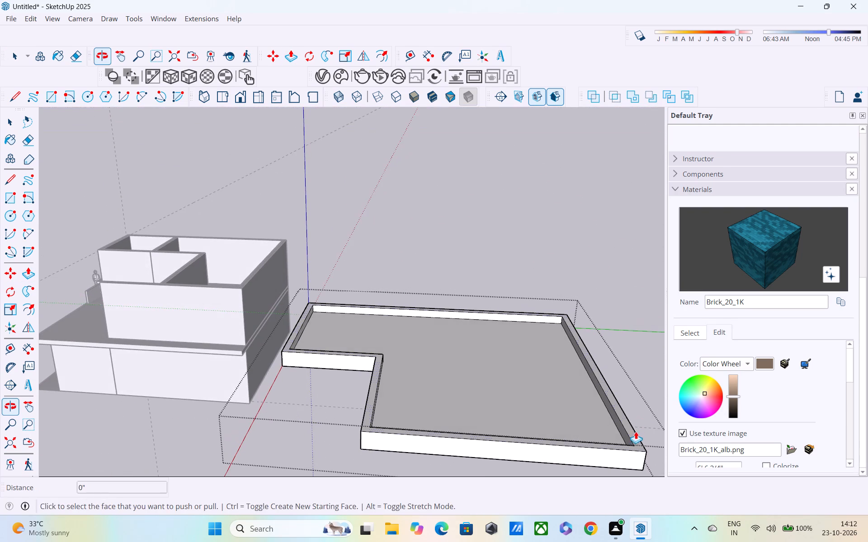
{"action": "left_click", "coordinate": [635, 433]}
{"action": "left_click", "coordinate": [591, 431]}
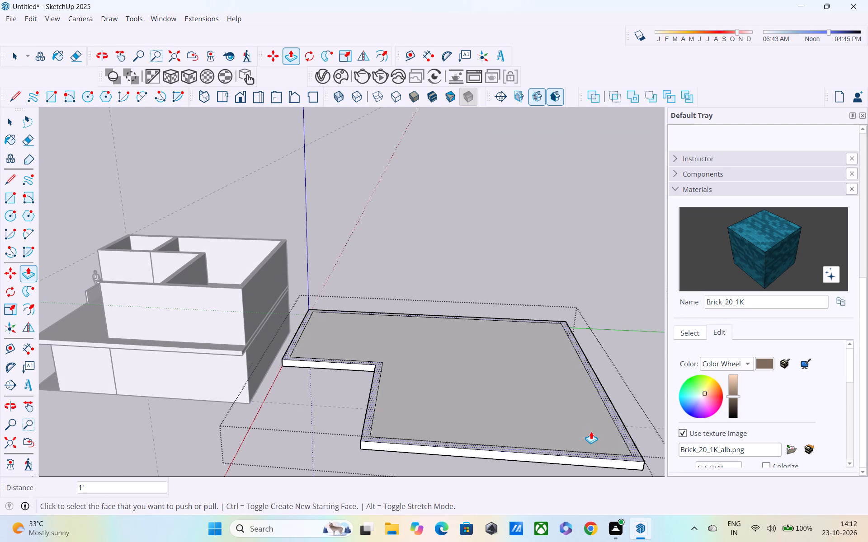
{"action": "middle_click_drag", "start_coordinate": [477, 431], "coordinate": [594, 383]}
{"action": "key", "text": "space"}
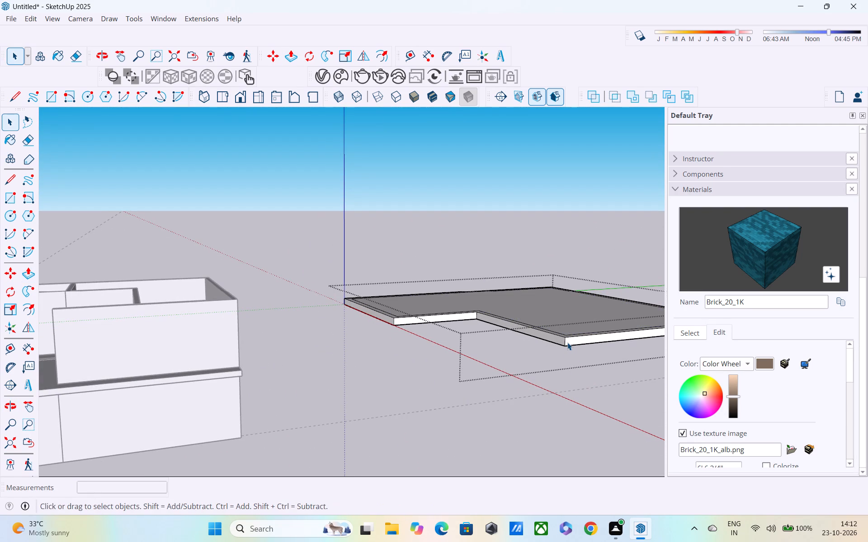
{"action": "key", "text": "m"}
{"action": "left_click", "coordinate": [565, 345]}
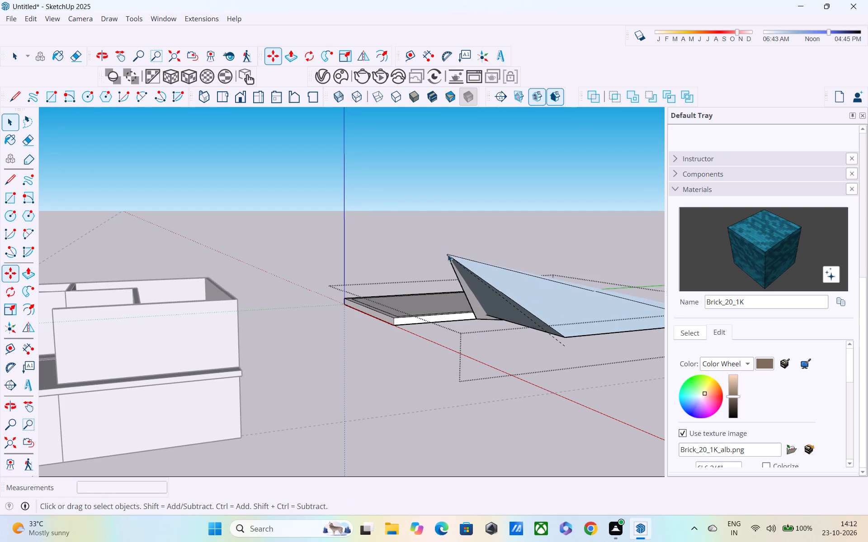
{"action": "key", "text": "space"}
Close the L-shaped roof slab group and move the slab by its bottom corner onto the top corner of the upper-floor walls.
{"action": "left_click", "coordinate": [432, 232]}
{"action": "key", "text": "m"}
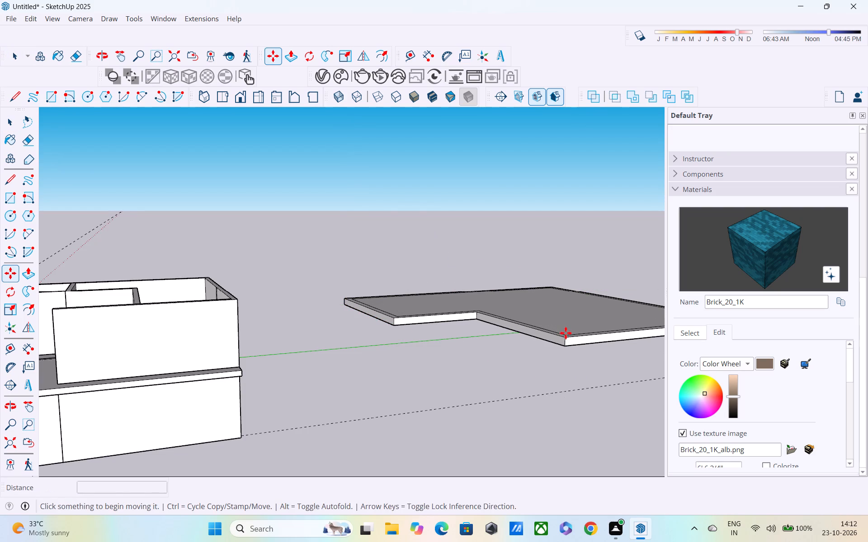
{"action": "middle_click_drag", "start_coordinate": [550, 353], "coordinate": [736, 346]}
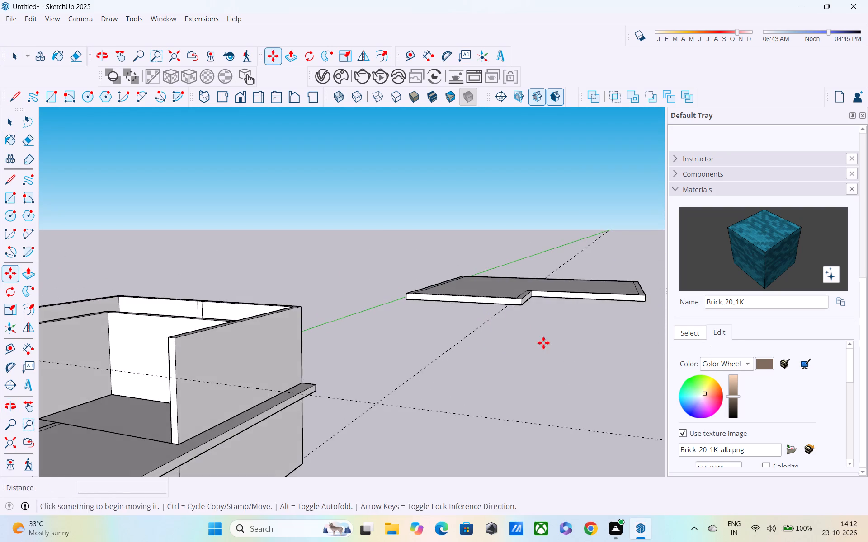
{"action": "middle_click_drag", "start_coordinate": [543, 343], "coordinate": [684, 360]}
{"action": "scroll", "coordinate": [597, 356], "scroll_direction": "down", "scroll_amount": 3}
{"action": "middle_click_drag", "start_coordinate": [577, 356], "coordinate": [645, 350]}
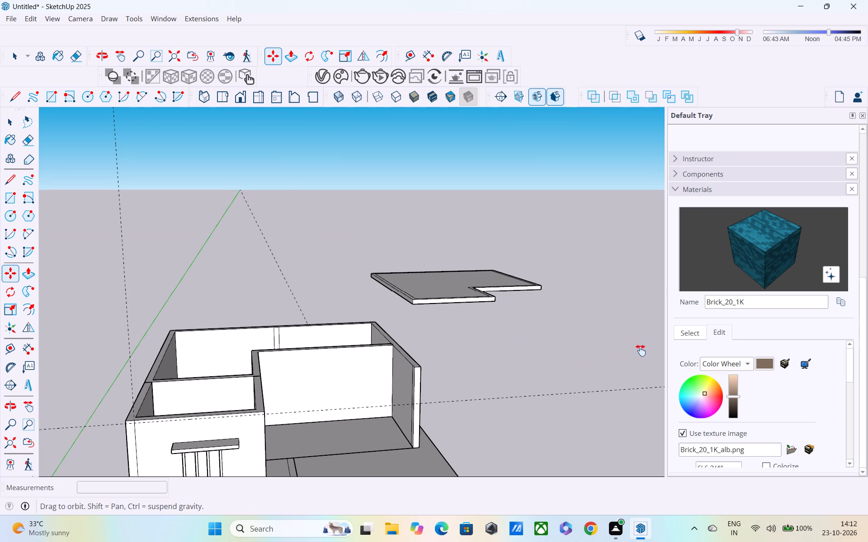
{"action": "middle_click_drag", "start_coordinate": [504, 350], "coordinate": [572, 345], "text": "shift"}
{"action": "middle_click_drag", "start_coordinate": [515, 337], "coordinate": [599, 337]}
{"action": "scroll", "coordinate": [430, 288], "scroll_direction": "up", "scroll_amount": 2}
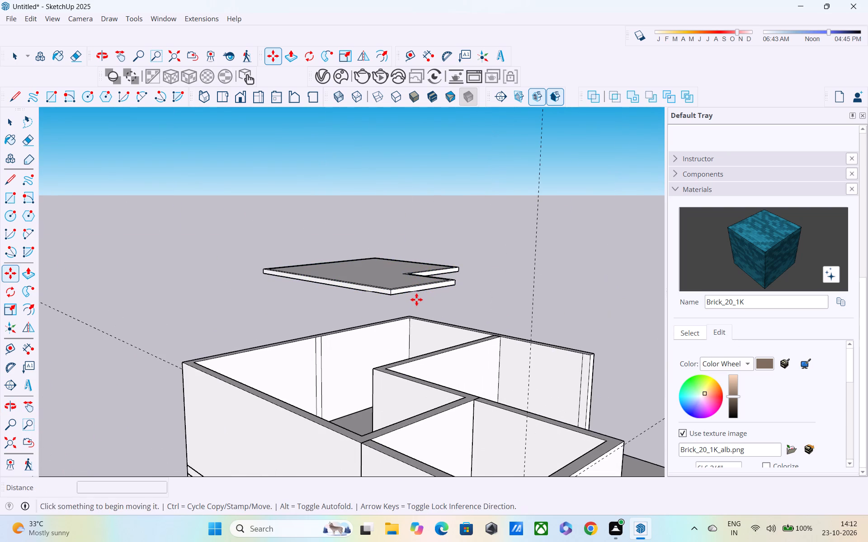
{"action": "left_click", "coordinate": [391, 295]}
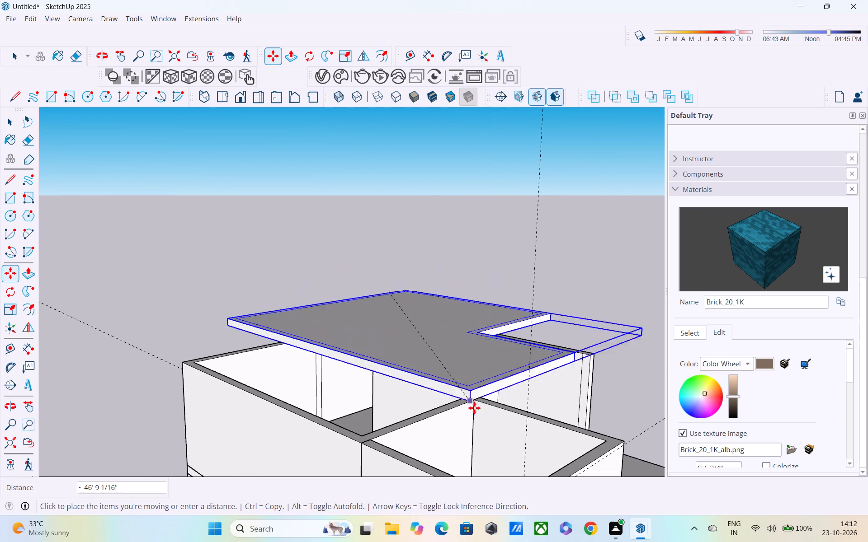
{"action": "middle_click_drag", "start_coordinate": [483, 430], "coordinate": [455, 234], "text": "shift"}
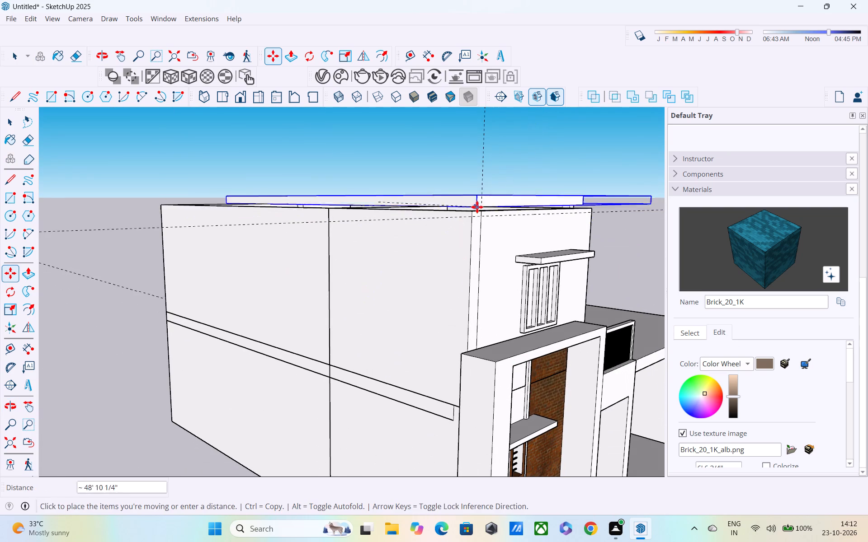
{"action": "left_click", "coordinate": [476, 214]}
{"action": "middle_click_drag", "start_coordinate": [485, 239], "coordinate": [50, 283]}
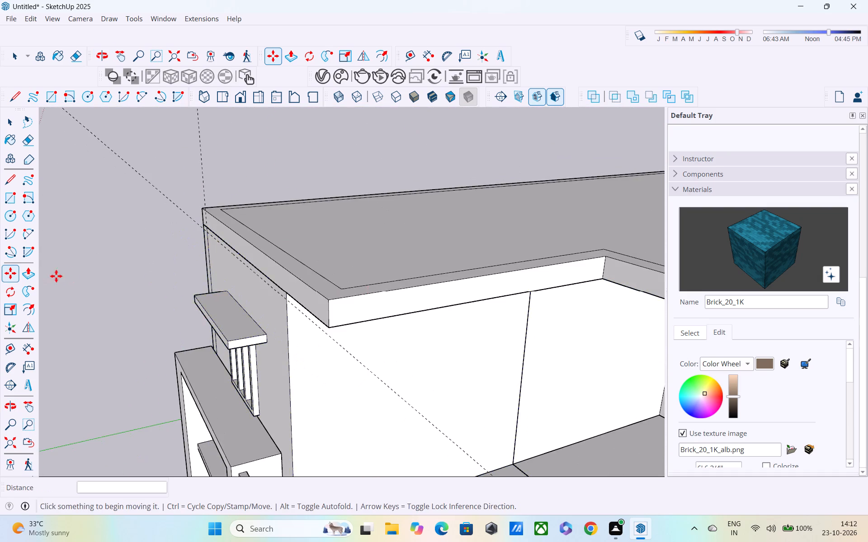
{"action": "scroll", "coordinate": [118, 275], "scroll_direction": "down", "scroll_amount": 3}
{"action": "scroll", "coordinate": [200, 278], "scroll_direction": "down", "scroll_amount": 2}
{"action": "middle_click_drag", "start_coordinate": [202, 276], "coordinate": [377, 196]}
{"action": "scroll", "coordinate": [387, 212], "scroll_direction": "down", "scroll_amount": 1}
{"action": "middle_click_drag", "start_coordinate": [395, 219], "coordinate": [385, 240]}
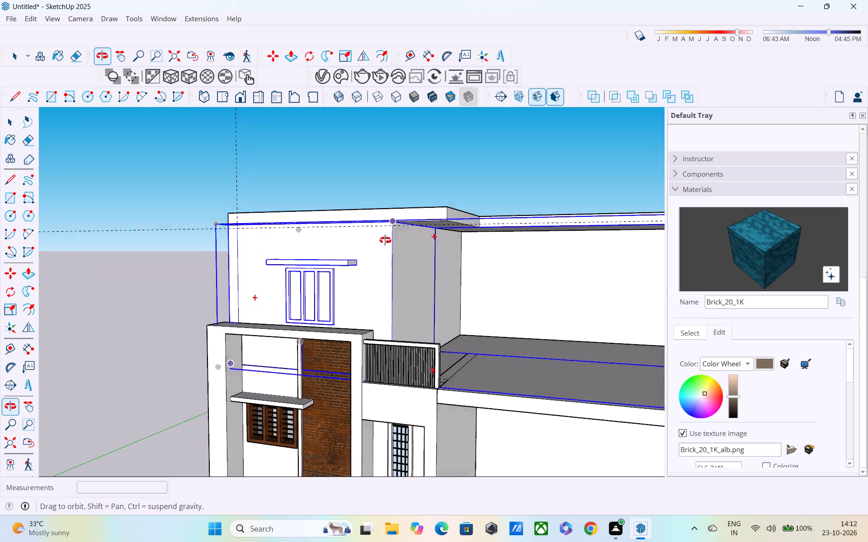
{"action": "middle_click_drag", "start_coordinate": [385, 240], "coordinate": [307, 252]}
{"action": "key", "text": "space"}
{"action": "left_click", "coordinate": [219, 179]}
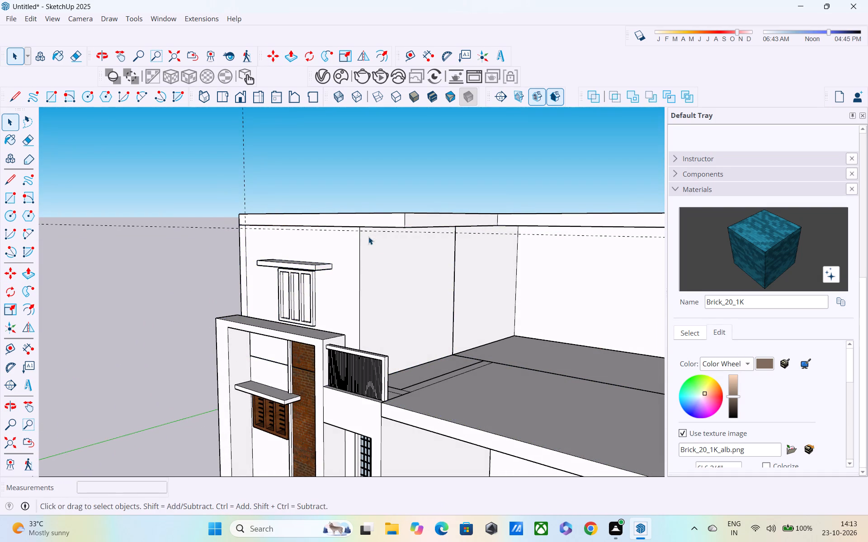
Open the roof slab group and push its overhanging end face in by 9", then about 2' 8 13/16", flush with the wall below.
{"action": "middle_click_drag", "start_coordinate": [369, 238], "coordinate": [326, 268]}
{"action": "scroll", "coordinate": [366, 248], "scroll_direction": "up", "scroll_amount": 4}
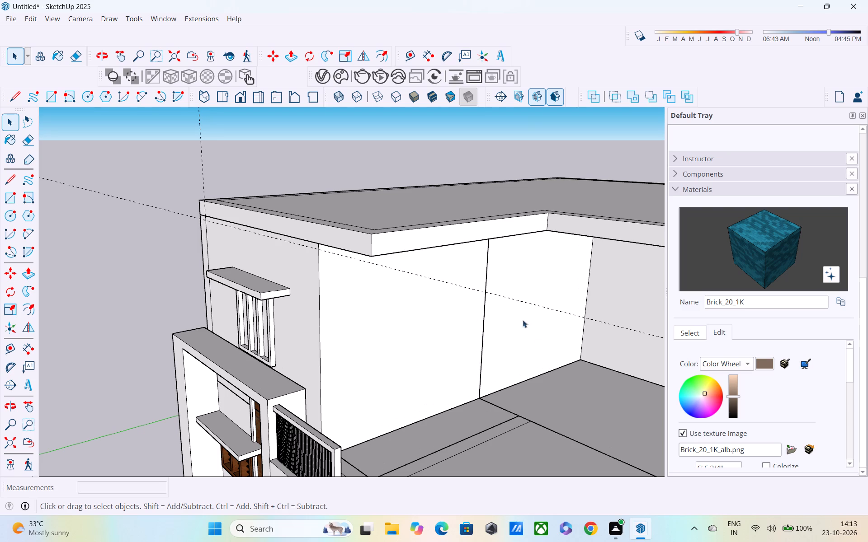
{"action": "double_click", "coordinate": [404, 245]}
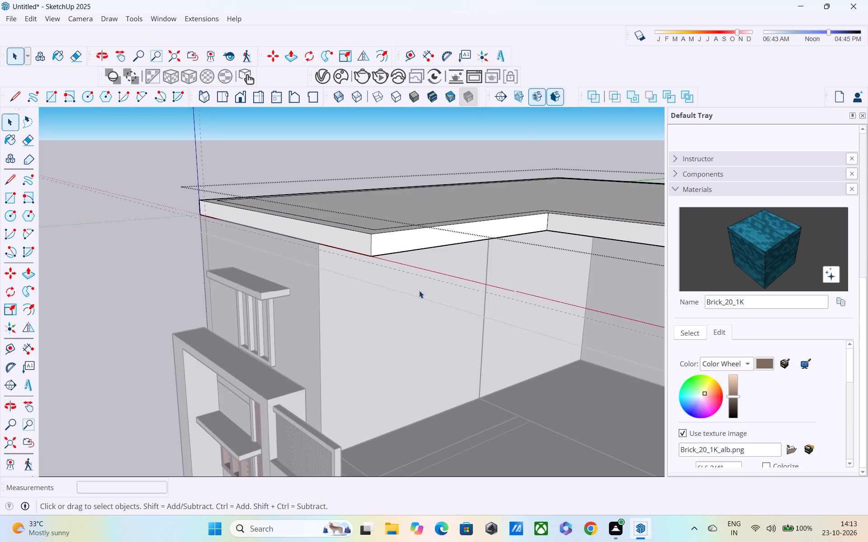
{"action": "key", "text": "p"}
{"action": "left_click", "coordinate": [402, 238]}
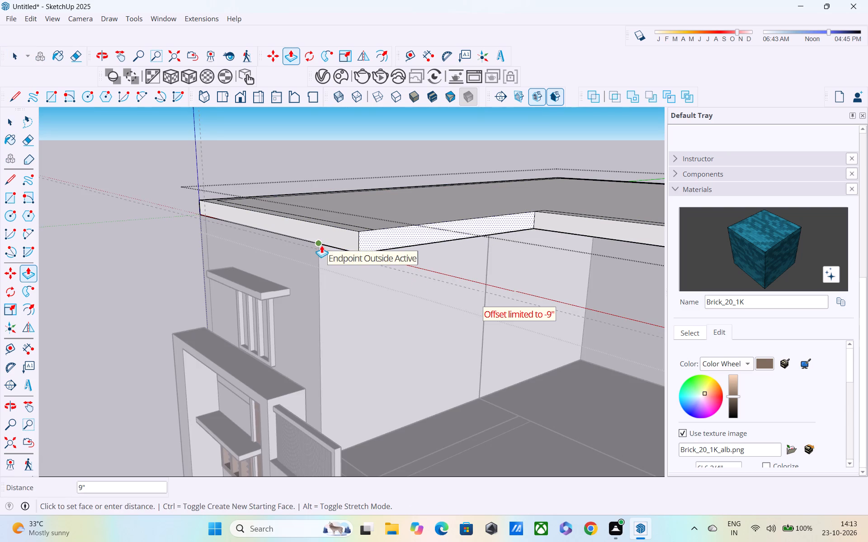
{"action": "left_click_drag", "start_coordinate": [373, 242], "coordinate": [349, 243]}
{"action": "middle_click_drag", "start_coordinate": [400, 257], "coordinate": [442, 246]}
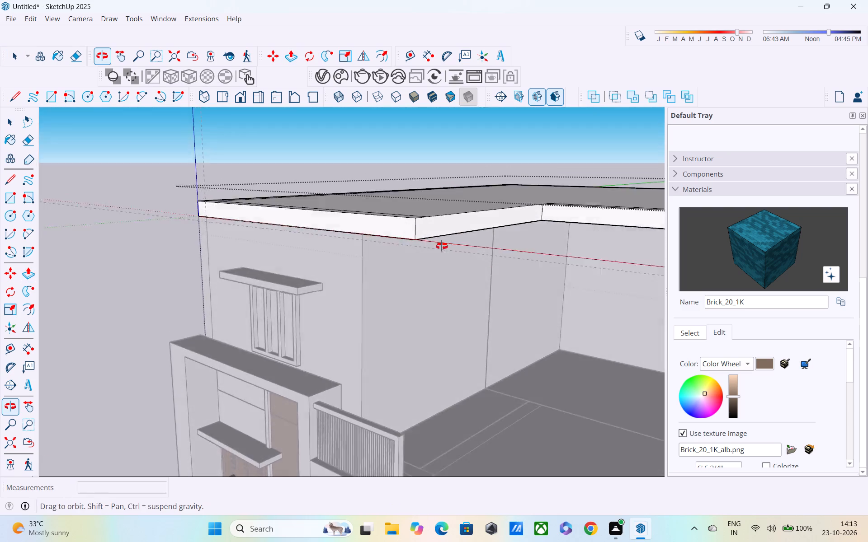
{"action": "middle_click_drag", "start_coordinate": [442, 246], "coordinate": [448, 226]}
{"action": "scroll", "coordinate": [452, 215], "scroll_direction": "up", "scroll_amount": 3}
{"action": "left_click", "coordinate": [452, 181]}
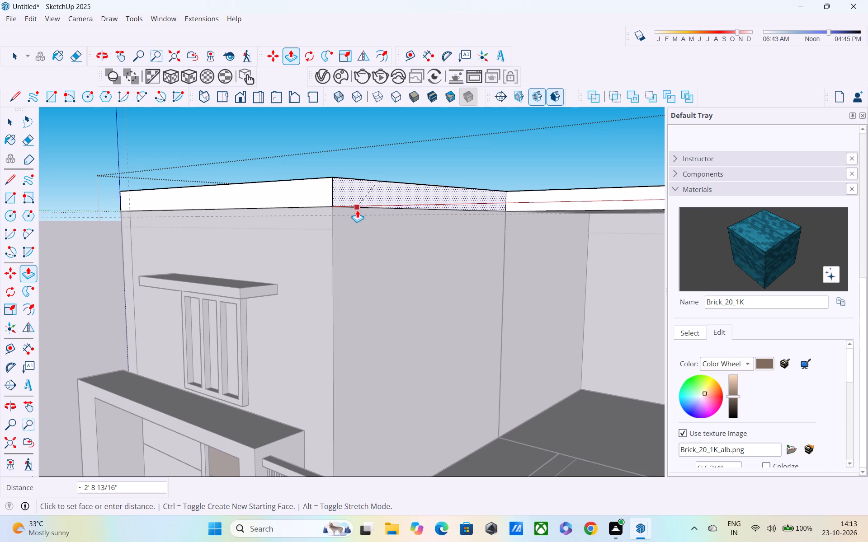
{"action": "left_click", "coordinate": [357, 212]}
Examine the trimmed roof slab's fit on the upper-floor walls from above, the side and the front.
{"action": "middle_click_drag", "start_coordinate": [421, 283], "coordinate": [511, 333]}
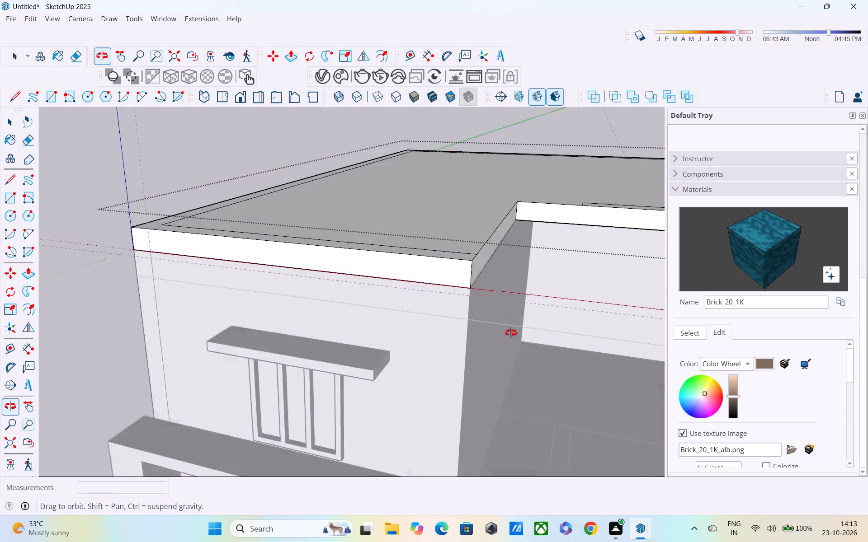
{"action": "middle_click_drag", "start_coordinate": [511, 333], "coordinate": [519, 333]}
{"action": "scroll", "coordinate": [518, 333], "scroll_direction": "down", "scroll_amount": 3}
{"action": "middle_click_drag", "start_coordinate": [528, 311], "coordinate": [251, 297]}
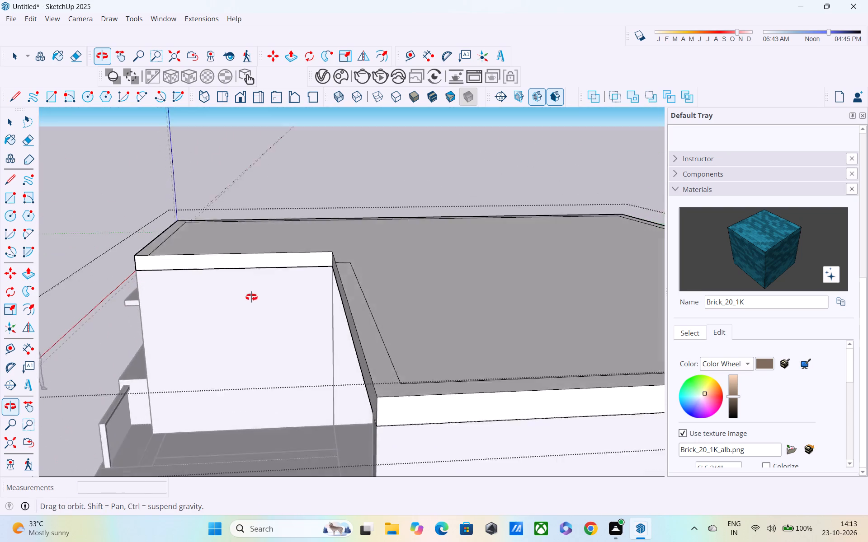
{"action": "middle_click_drag", "start_coordinate": [251, 297], "coordinate": [251, 293]}
{"action": "middle_click_drag", "start_coordinate": [356, 355], "coordinate": [505, 408]}
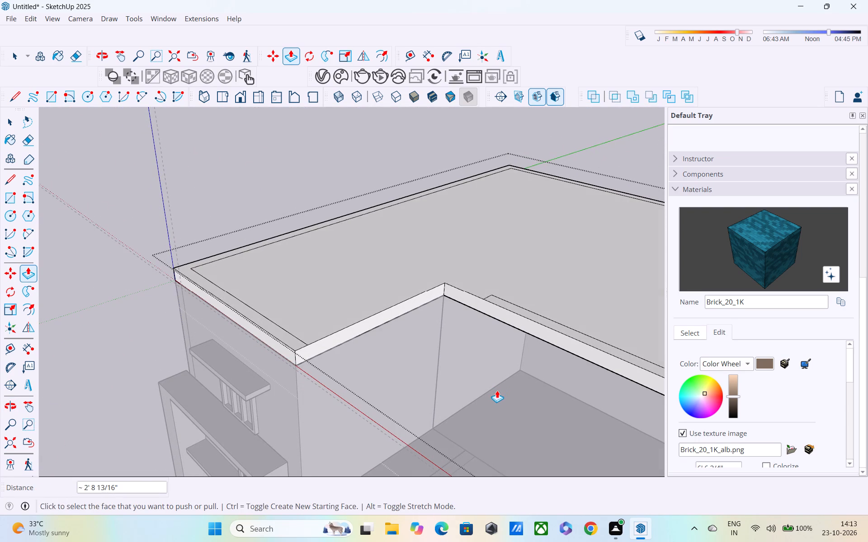
{"action": "middle_click_drag", "start_coordinate": [497, 390], "coordinate": [599, 331]}
{"action": "scroll", "coordinate": [336, 306], "scroll_direction": "up", "scroll_amount": 2}
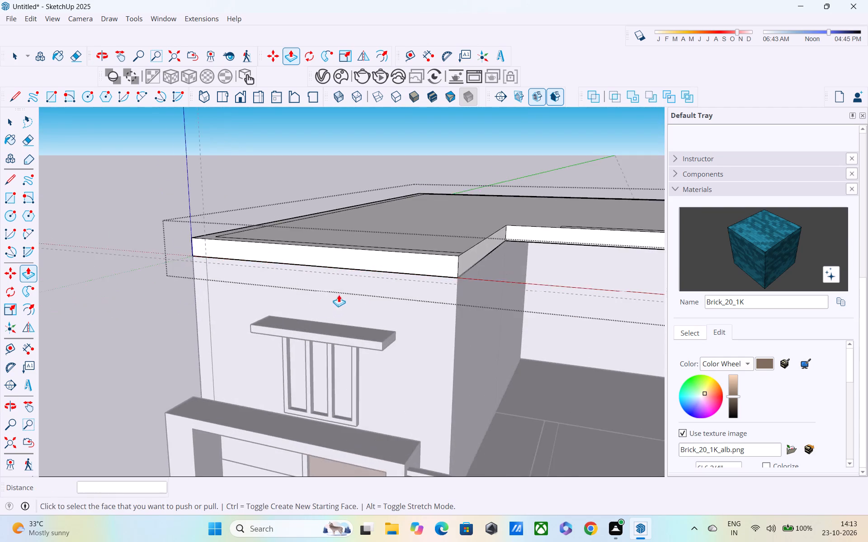
{"action": "scroll", "coordinate": [339, 294], "scroll_direction": "up", "scroll_amount": 3}
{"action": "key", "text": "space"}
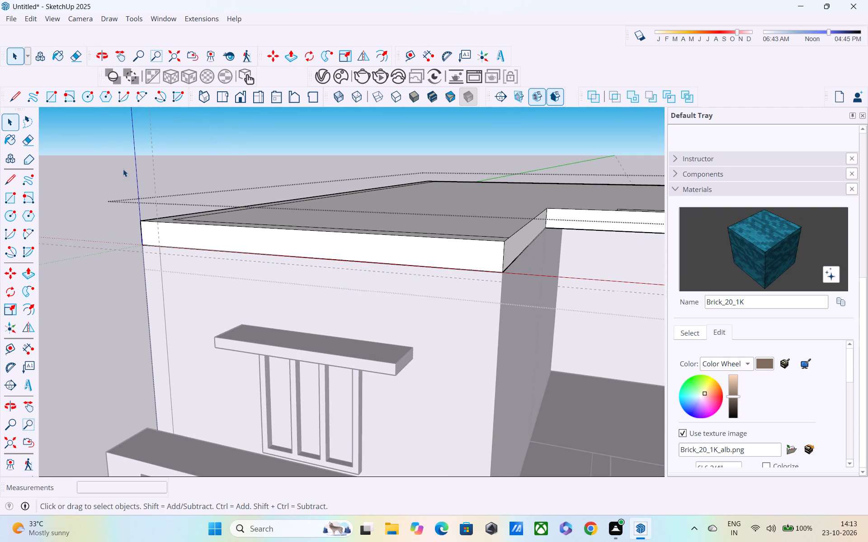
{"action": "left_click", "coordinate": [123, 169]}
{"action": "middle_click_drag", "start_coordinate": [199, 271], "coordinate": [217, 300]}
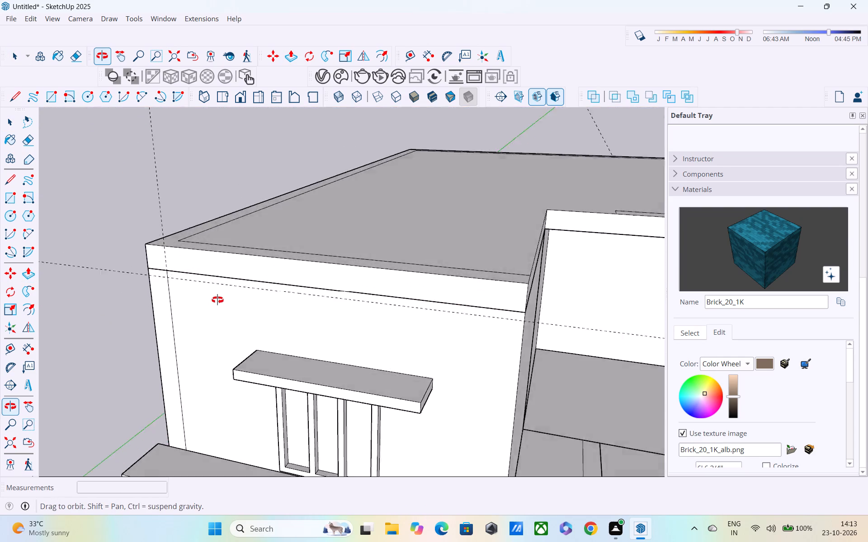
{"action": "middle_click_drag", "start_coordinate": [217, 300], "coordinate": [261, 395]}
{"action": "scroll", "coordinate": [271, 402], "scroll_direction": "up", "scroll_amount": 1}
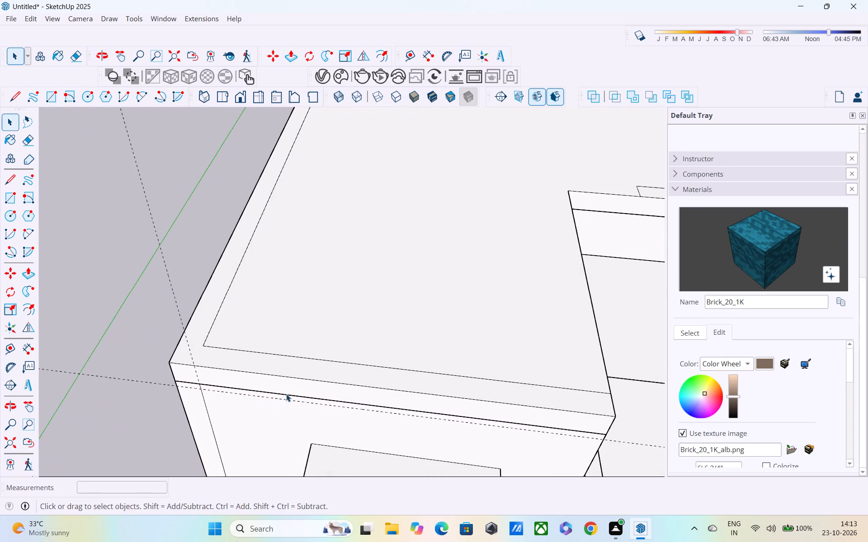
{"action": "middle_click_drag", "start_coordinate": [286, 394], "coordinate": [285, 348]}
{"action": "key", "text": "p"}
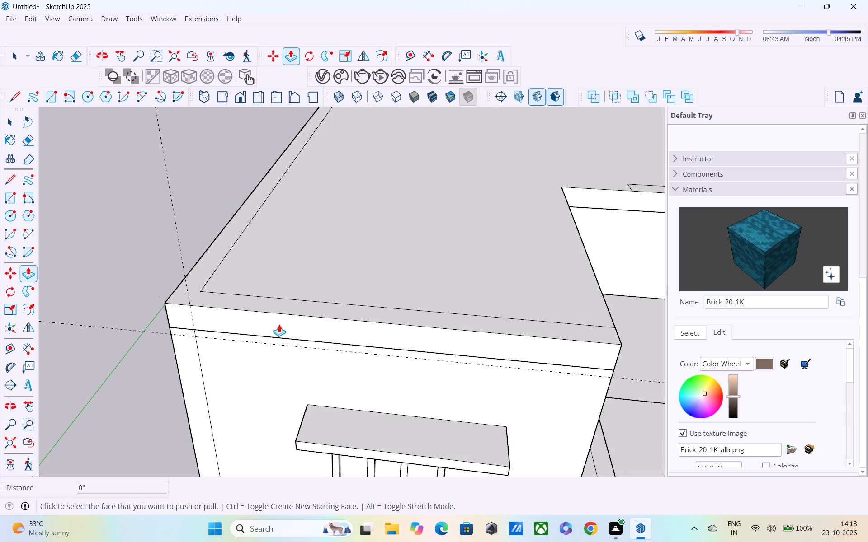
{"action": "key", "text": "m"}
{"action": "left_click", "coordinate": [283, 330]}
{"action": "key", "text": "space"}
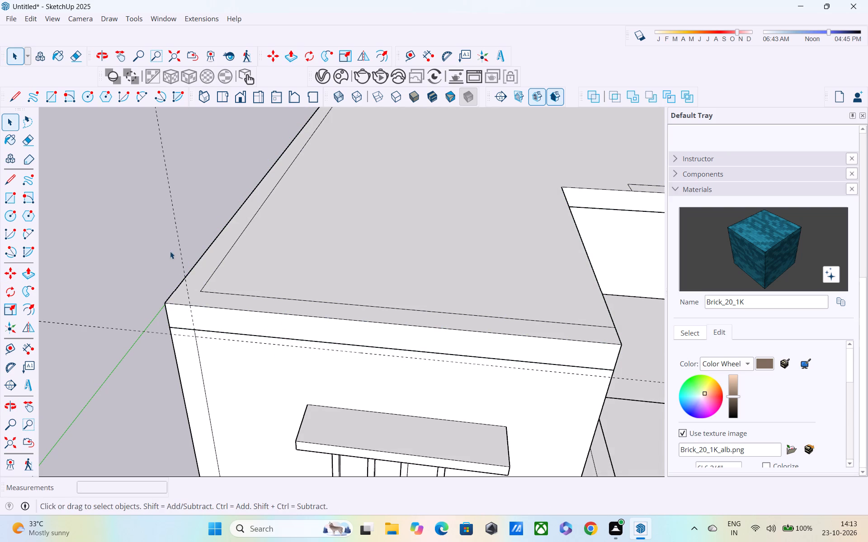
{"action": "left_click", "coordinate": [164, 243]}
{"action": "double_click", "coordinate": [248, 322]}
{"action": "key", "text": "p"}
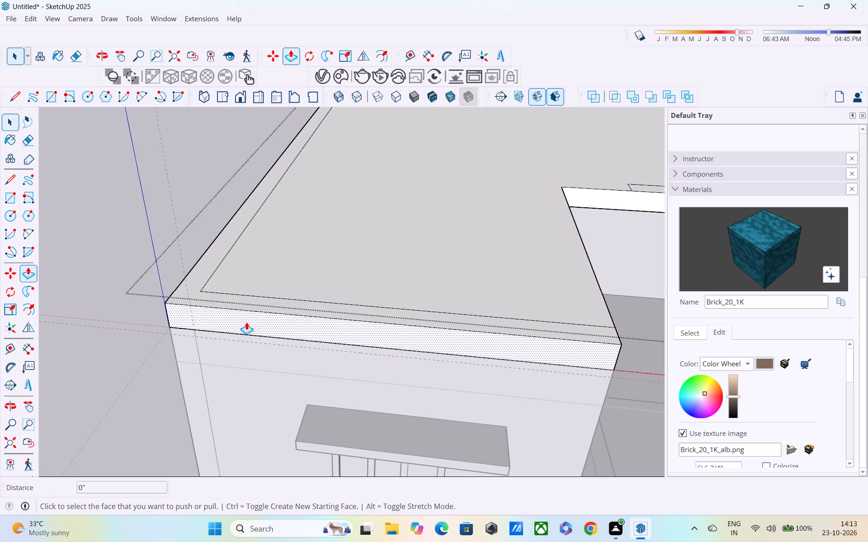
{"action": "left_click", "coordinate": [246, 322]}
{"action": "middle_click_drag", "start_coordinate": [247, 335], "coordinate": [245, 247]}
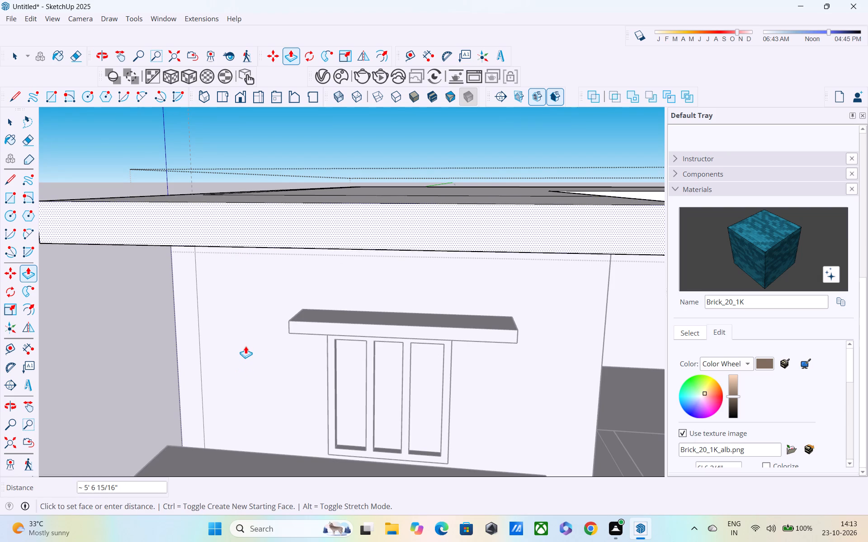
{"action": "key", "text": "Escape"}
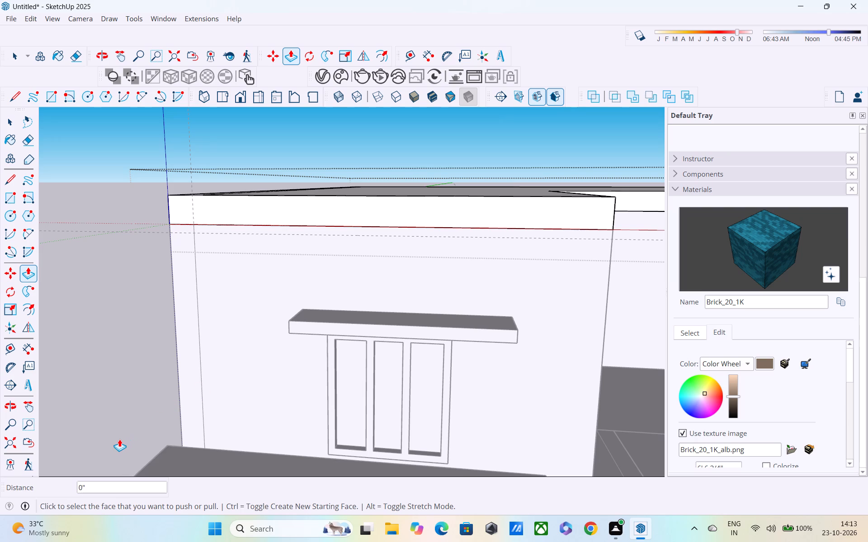
Place a Tape Measure guide 3" above the bottom edge of the roof slab's front face.
{"action": "middle_click_drag", "start_coordinate": [112, 412], "coordinate": [0, 425]}
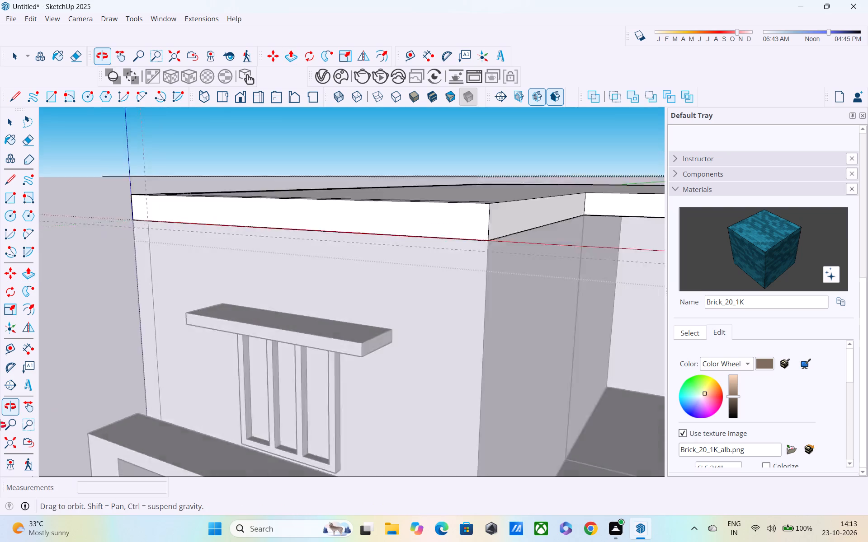
{"action": "middle_click_drag", "start_coordinate": [0, 425], "coordinate": [7, 416]}
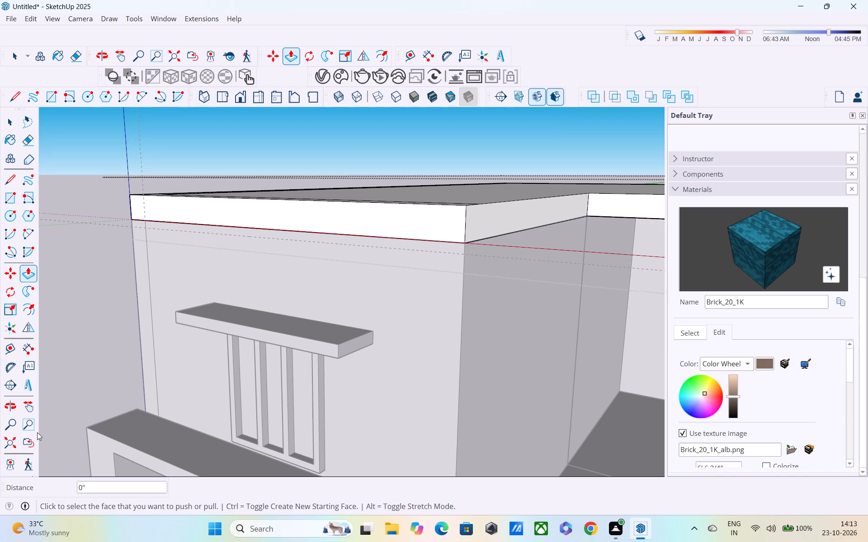
{"action": "middle_click_drag", "start_coordinate": [35, 419], "coordinate": [41, 364]}
{"action": "middle_click_drag", "start_coordinate": [188, 266], "coordinate": [195, 321]}
{"action": "scroll", "coordinate": [196, 272], "scroll_direction": "up", "scroll_amount": 3}
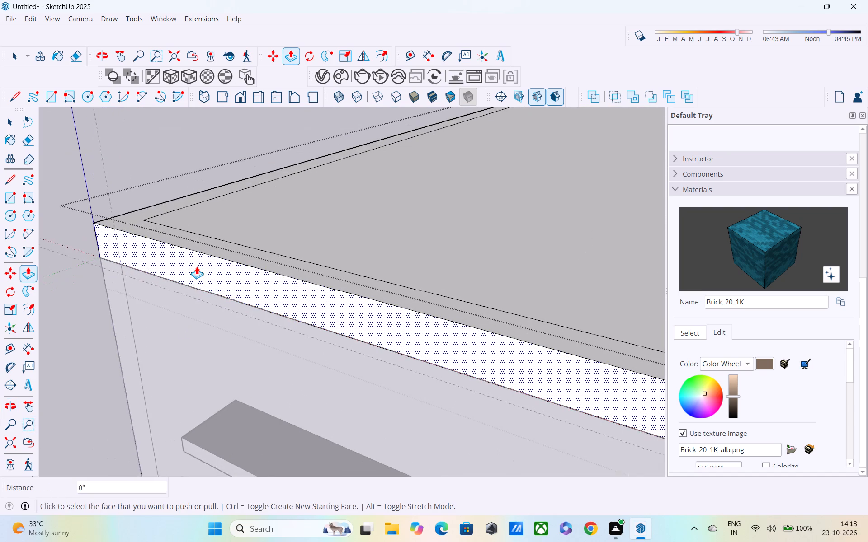
{"action": "scroll", "coordinate": [197, 266], "scroll_direction": "up", "scroll_amount": 4}
{"action": "key", "text": "t"}
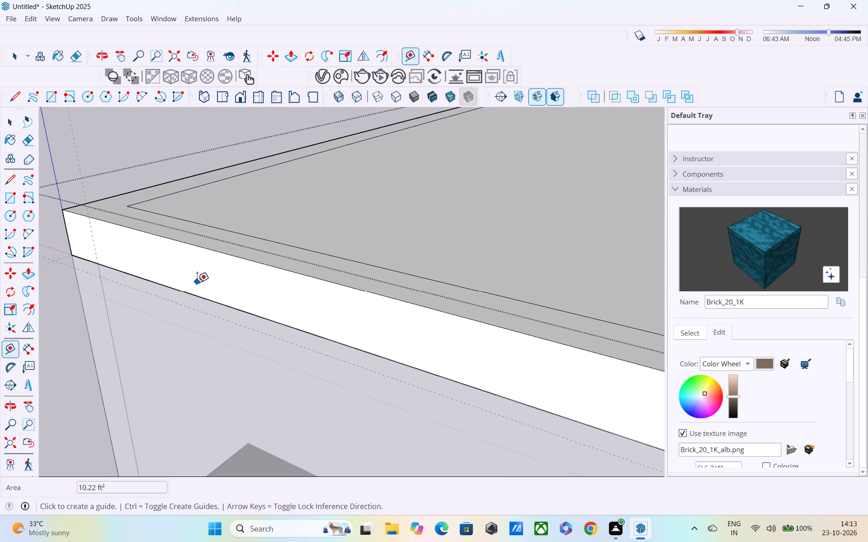
{"action": "left_click", "coordinate": [202, 297]}
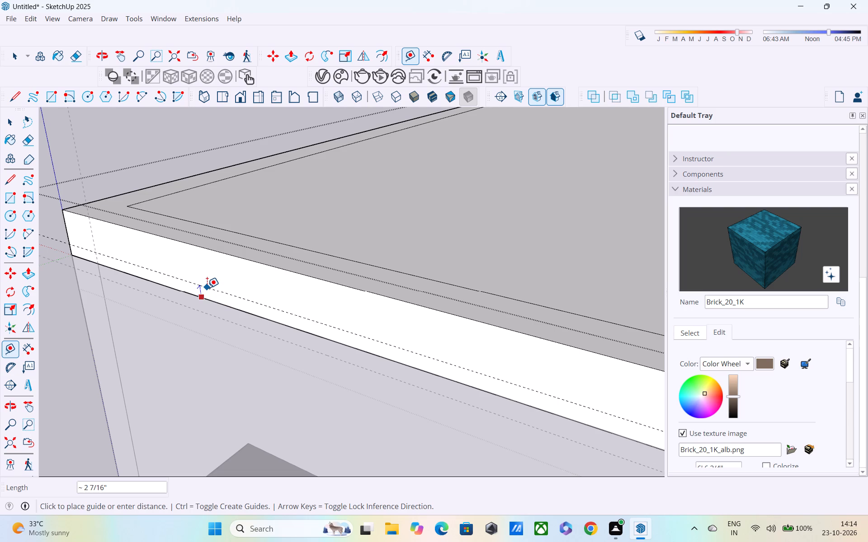
{"action": "type", "text": "3\""}
{"action": "key", "text": "Return"}
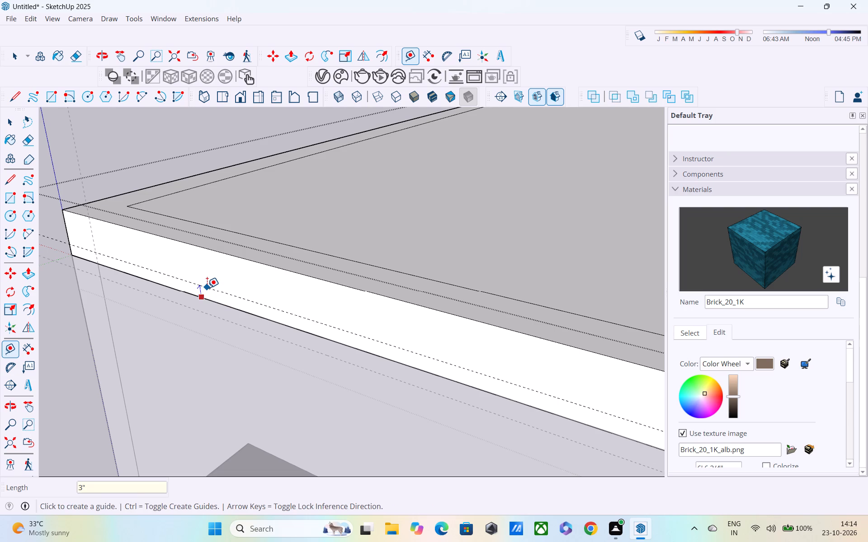
Draw a line about 12' 3" long along the guide across the roof slab's front face, splitting off its lower strip.
{"action": "key", "text": "l"}
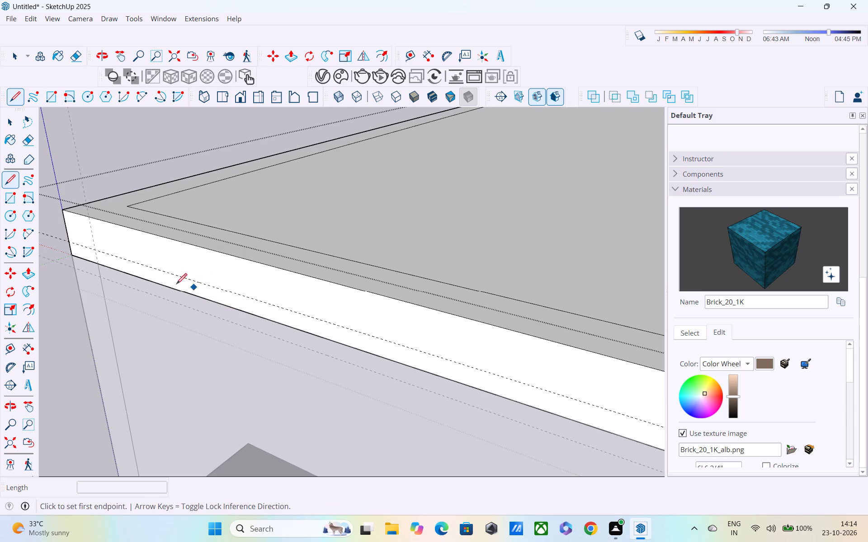
{"action": "middle_click_drag", "start_coordinate": [69, 235], "coordinate": [155, 201]}
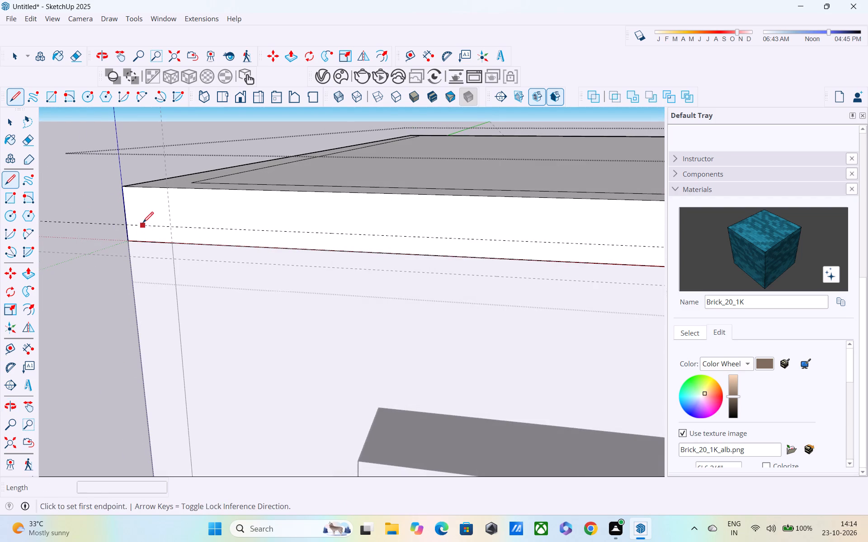
{"action": "left_click", "coordinate": [127, 225]}
{"action": "middle_click_drag", "start_coordinate": [256, 232], "coordinate": [252, 233], "text": "shift"}
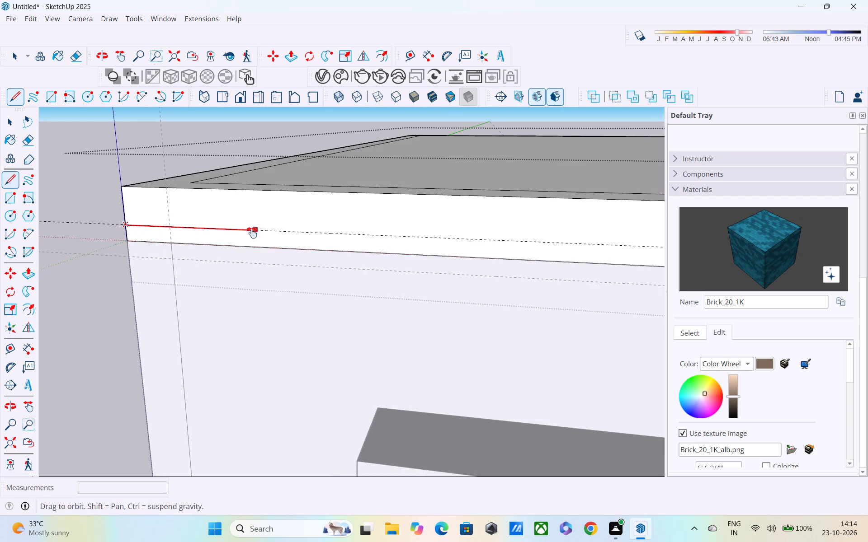
{"action": "middle_click_drag", "start_coordinate": [252, 233], "coordinate": [24, 252], "text": "shift"}
{"action": "scroll", "coordinate": [390, 276], "scroll_direction": "down", "scroll_amount": 3}
{"action": "middle_click_drag", "start_coordinate": [418, 279], "coordinate": [191, 271]}
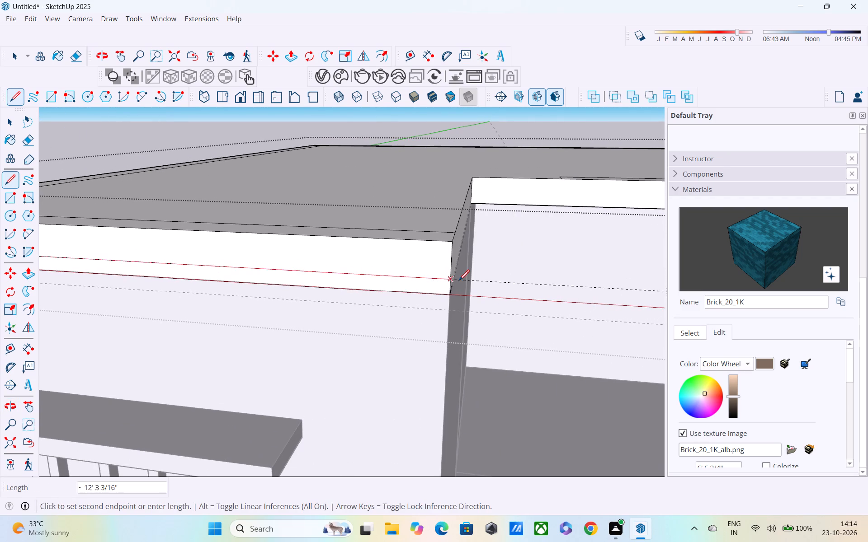
{"action": "left_click", "coordinate": [451, 281]}
{"action": "left_click", "coordinate": [448, 298]}
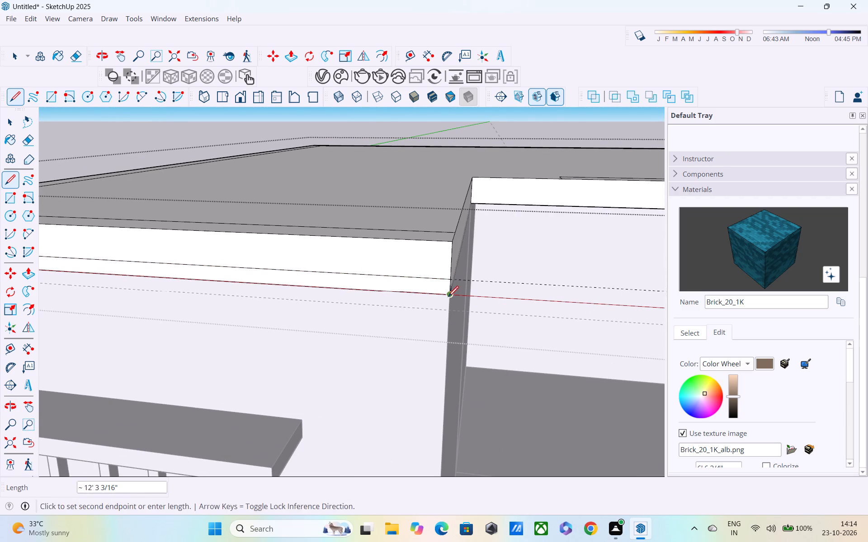
{"action": "left_click", "coordinate": [450, 282]}
Pull the lower strip of the roof slab's front face outward by 3" as a projecting ledge.
{"action": "key", "text": "p"}
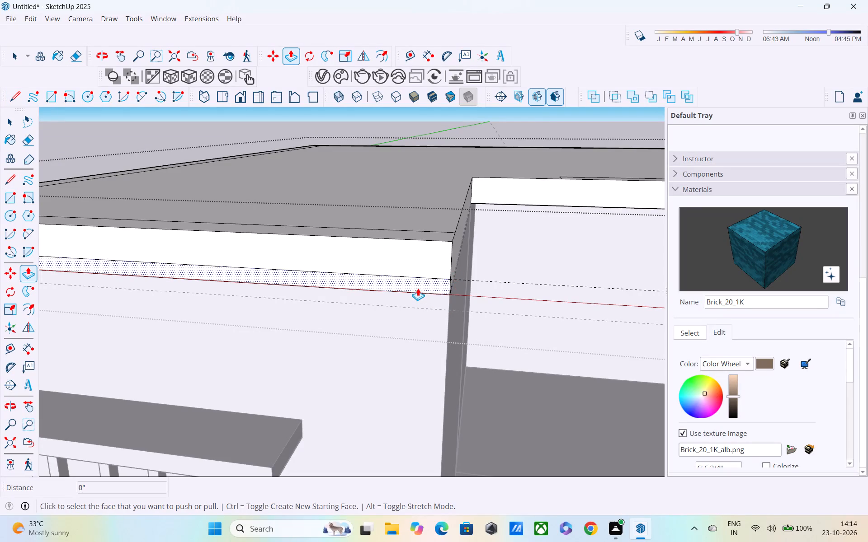
{"action": "left_click", "coordinate": [418, 288]}
{"action": "middle_click_drag", "start_coordinate": [404, 296], "coordinate": [356, 279]}
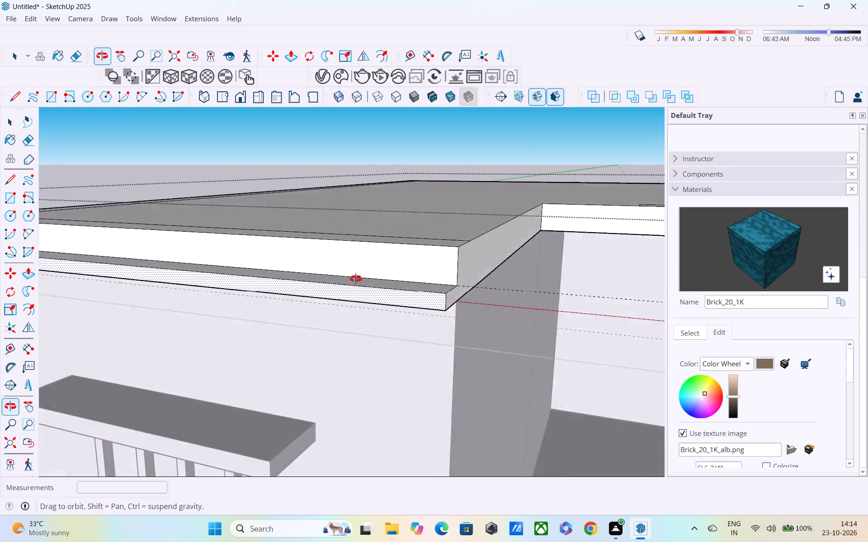
{"action": "middle_click_drag", "start_coordinate": [356, 279], "coordinate": [271, 257]}
{"action": "type", "text": "3\""}
{"action": "key", "text": "Return"}
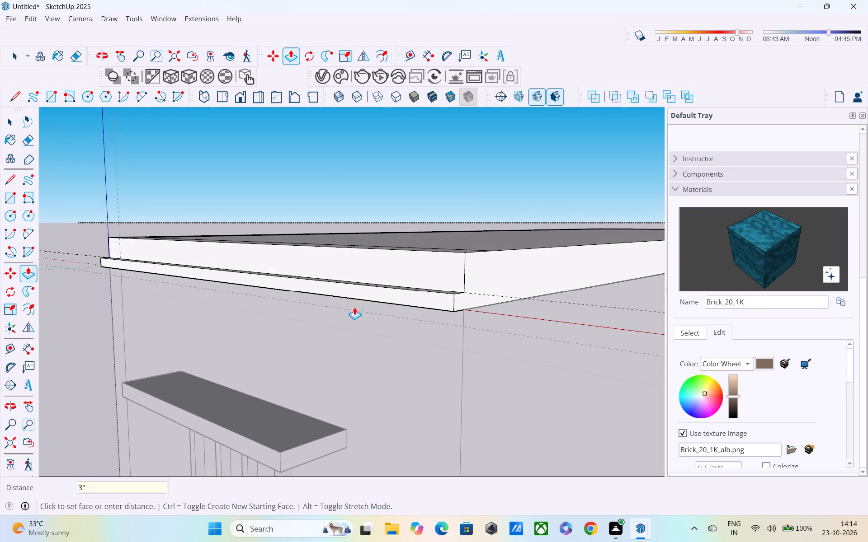
Draw a 10' 9" line from the ledge's top inner corner across the adjoining side face to the slab's inner corner.
{"action": "middle_click_drag", "start_coordinate": [355, 308], "coordinate": [214, 324]}
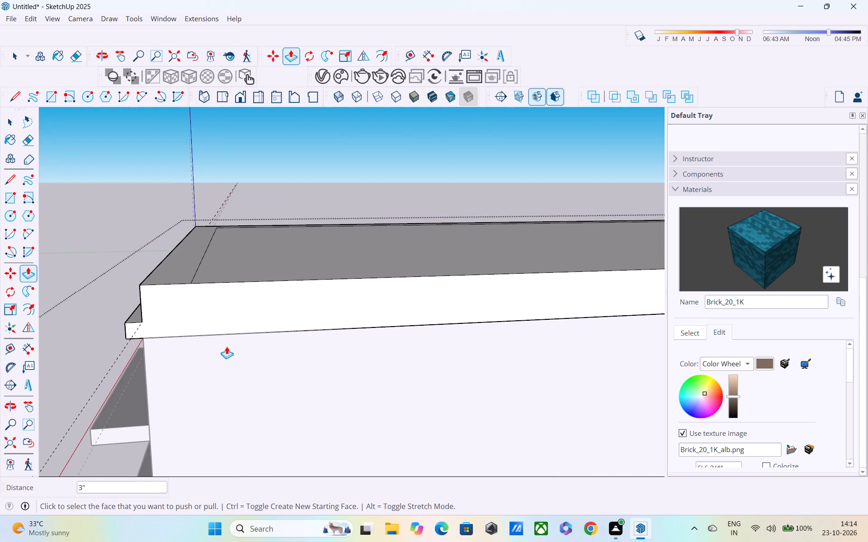
{"action": "key", "text": "l"}
{"action": "left_click", "coordinate": [142, 325]}
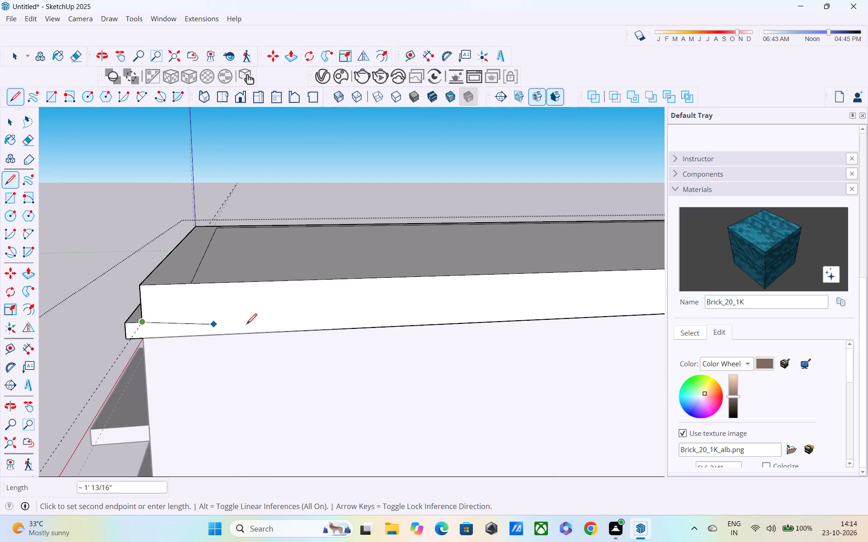
{"action": "middle_click_drag", "start_coordinate": [297, 330], "coordinate": [26, 370], "text": "shift"}
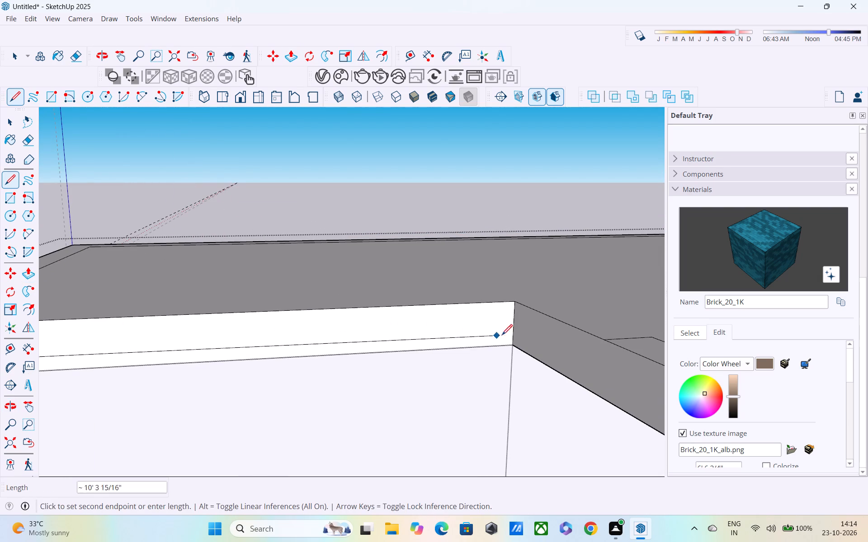
{"action": "scroll", "coordinate": [512, 331], "scroll_direction": "up", "scroll_amount": 3}
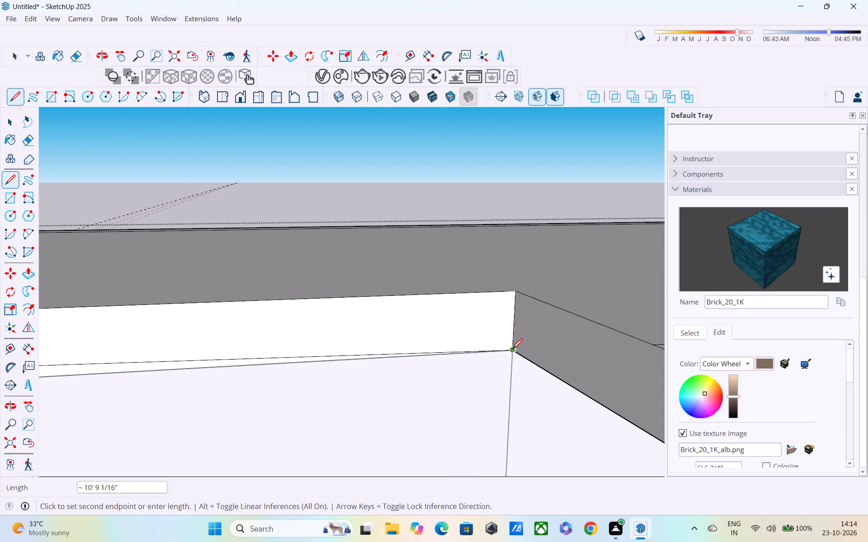
{"action": "scroll", "coordinate": [513, 333], "scroll_direction": "up", "scroll_amount": 1, "text": "shift"}
{"action": "middle_click_drag", "start_coordinate": [514, 333], "coordinate": [691, 314], "text": "shift"}
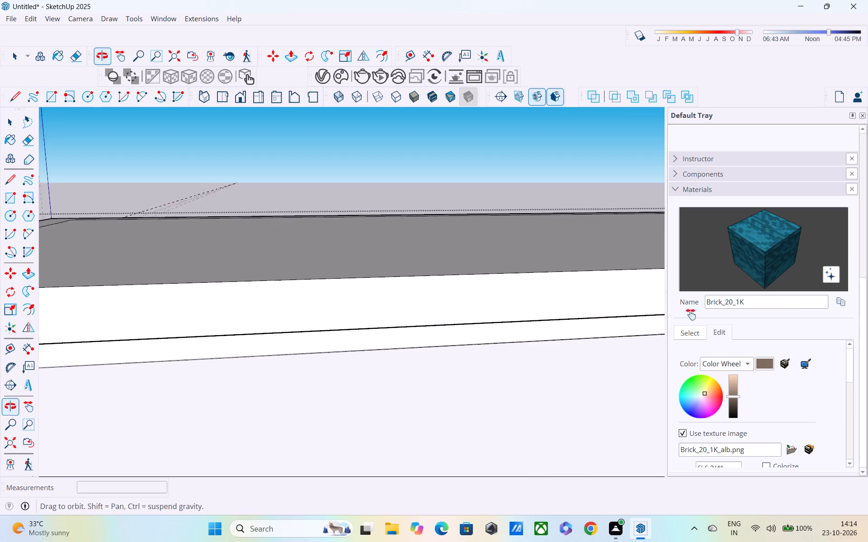
{"action": "middle_click_drag", "start_coordinate": [691, 314], "coordinate": [833, 295], "text": "shift"}
{"action": "scroll", "coordinate": [619, 322], "scroll_direction": "down", "scroll_amount": 3}
{"action": "middle_click_drag", "start_coordinate": [613, 322], "coordinate": [604, 312], "text": "shift"}
{"action": "middle_click_drag", "start_coordinate": [613, 295], "coordinate": [607, 295], "text": "shift"}
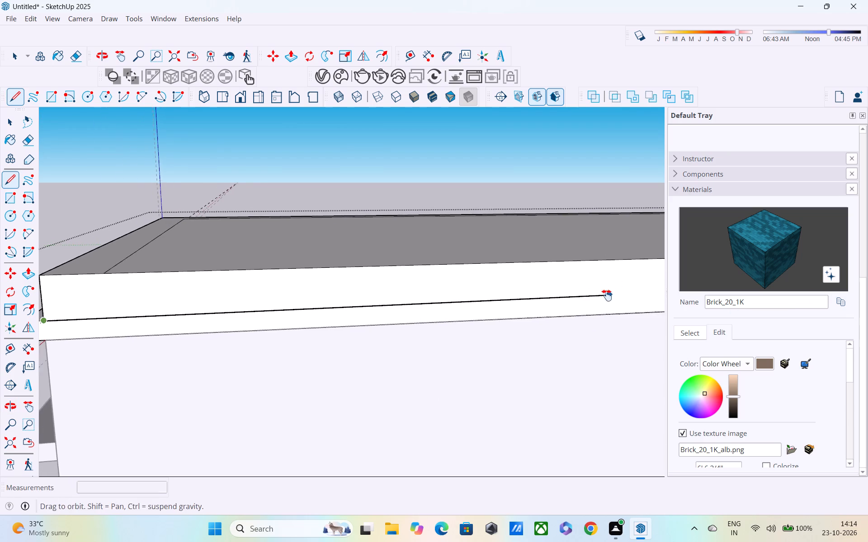
{"action": "middle_click_drag", "start_coordinate": [607, 295], "coordinate": [536, 296], "text": "shift"}
{"action": "scroll", "coordinate": [536, 296], "scroll_direction": "up", "scroll_amount": 1, "text": "shift"}
{"action": "scroll", "coordinate": [537, 296], "scroll_direction": "down", "scroll_amount": 7}
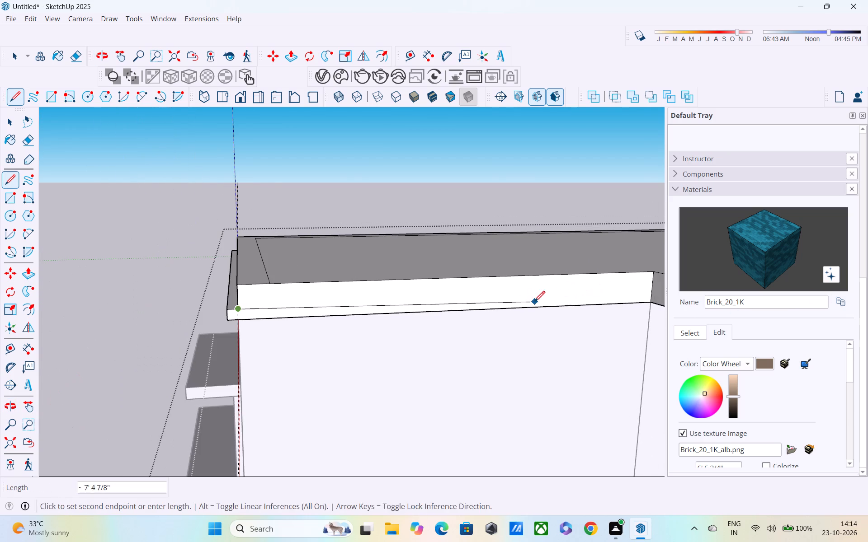
{"action": "middle_click_drag", "start_coordinate": [528, 304], "coordinate": [352, 311], "text": "shift"}
{"action": "left_click", "coordinate": [482, 304]}
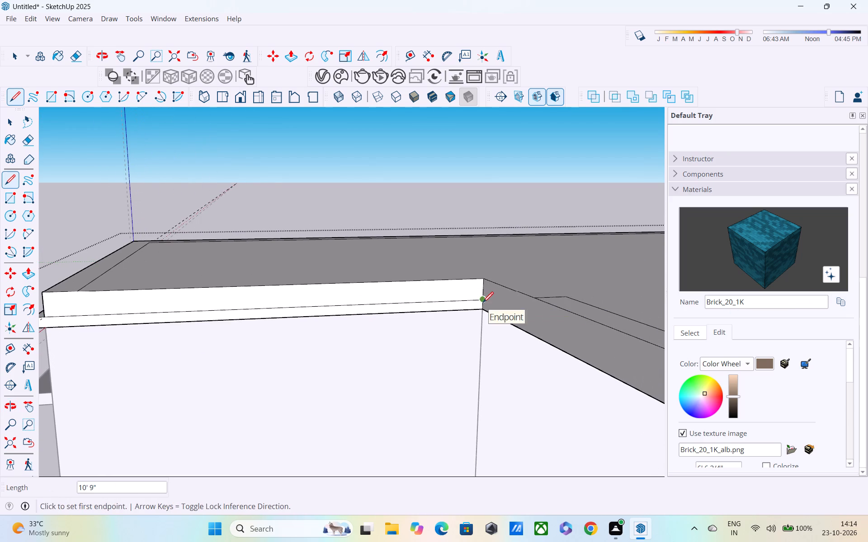
Pull the lower strip of the roof slab's side face outward by 3" to continue the ledge.
{"action": "key", "text": "p"}
{"action": "left_click", "coordinate": [467, 305]}
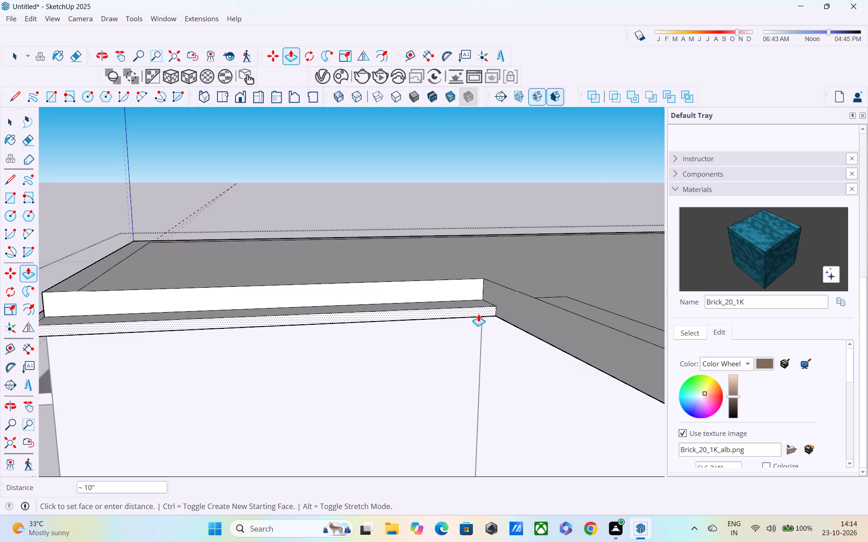
{"action": "type", "text": "3\""}
{"action": "key", "text": "Return"}
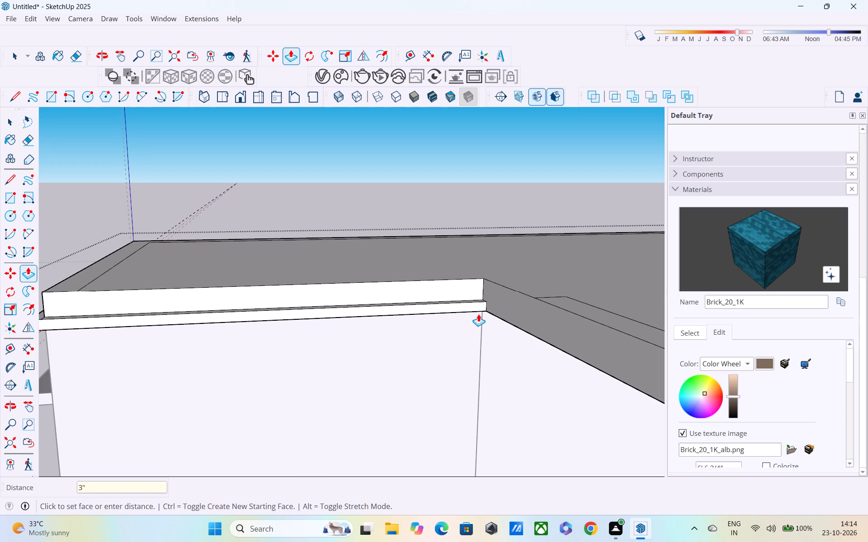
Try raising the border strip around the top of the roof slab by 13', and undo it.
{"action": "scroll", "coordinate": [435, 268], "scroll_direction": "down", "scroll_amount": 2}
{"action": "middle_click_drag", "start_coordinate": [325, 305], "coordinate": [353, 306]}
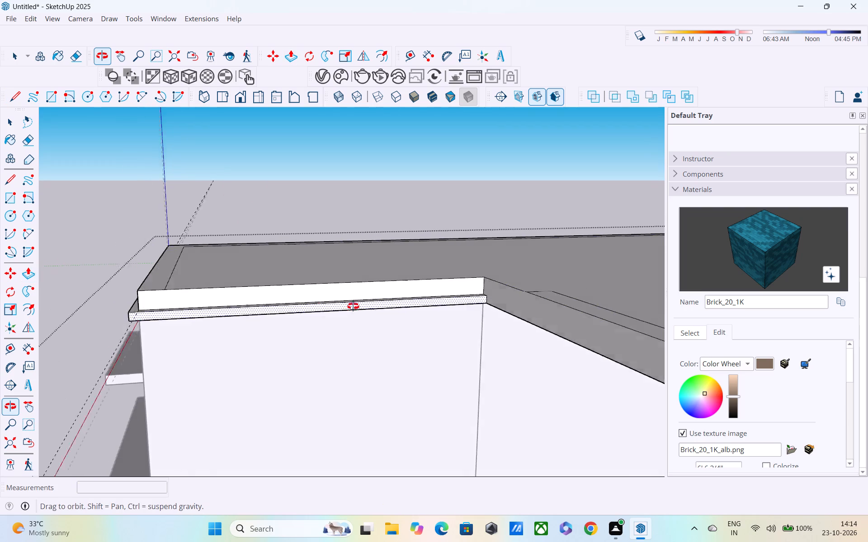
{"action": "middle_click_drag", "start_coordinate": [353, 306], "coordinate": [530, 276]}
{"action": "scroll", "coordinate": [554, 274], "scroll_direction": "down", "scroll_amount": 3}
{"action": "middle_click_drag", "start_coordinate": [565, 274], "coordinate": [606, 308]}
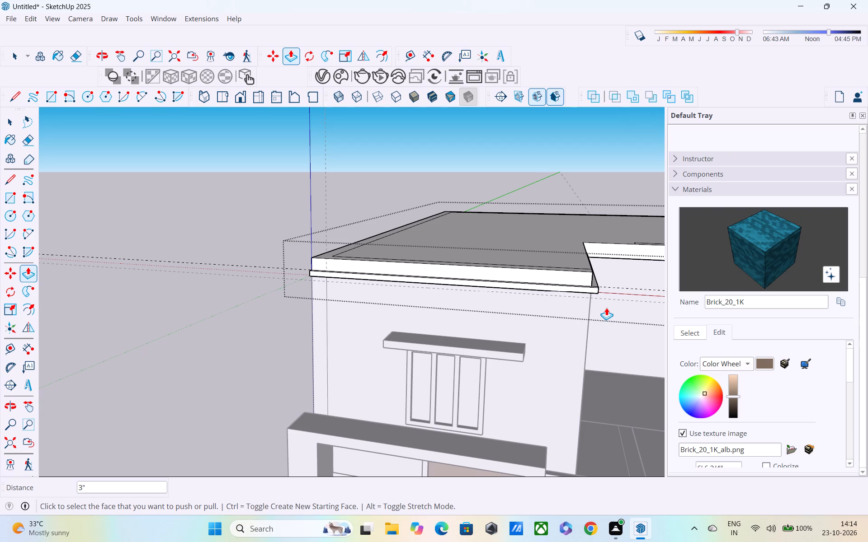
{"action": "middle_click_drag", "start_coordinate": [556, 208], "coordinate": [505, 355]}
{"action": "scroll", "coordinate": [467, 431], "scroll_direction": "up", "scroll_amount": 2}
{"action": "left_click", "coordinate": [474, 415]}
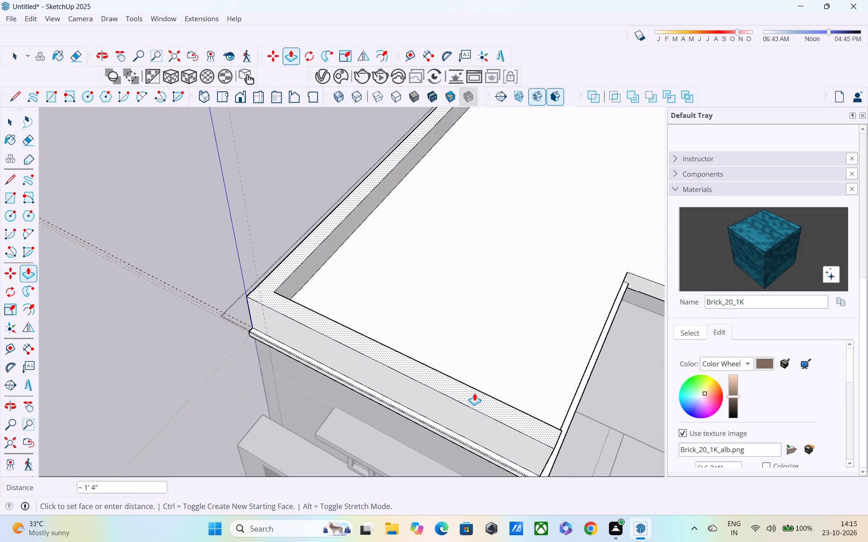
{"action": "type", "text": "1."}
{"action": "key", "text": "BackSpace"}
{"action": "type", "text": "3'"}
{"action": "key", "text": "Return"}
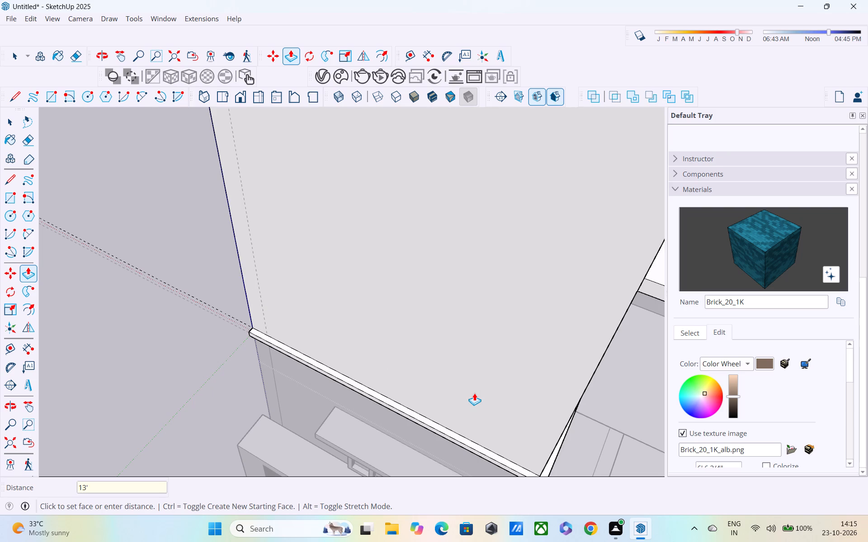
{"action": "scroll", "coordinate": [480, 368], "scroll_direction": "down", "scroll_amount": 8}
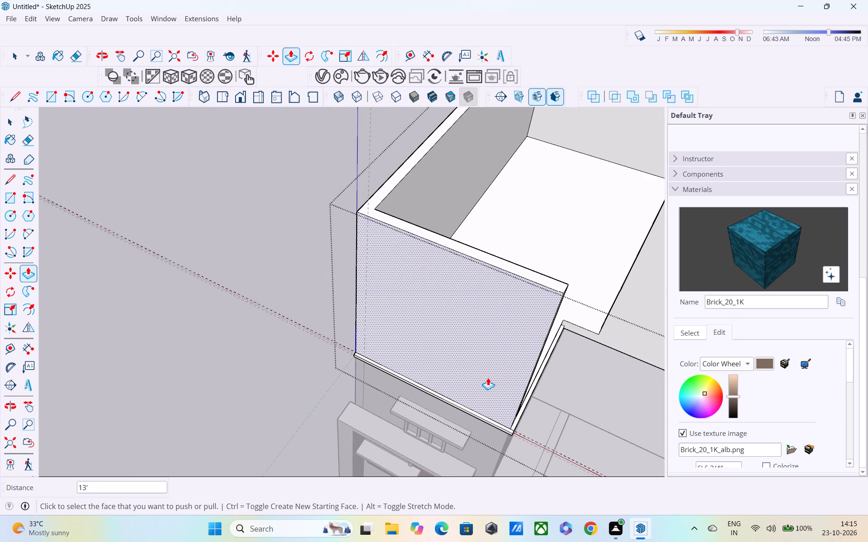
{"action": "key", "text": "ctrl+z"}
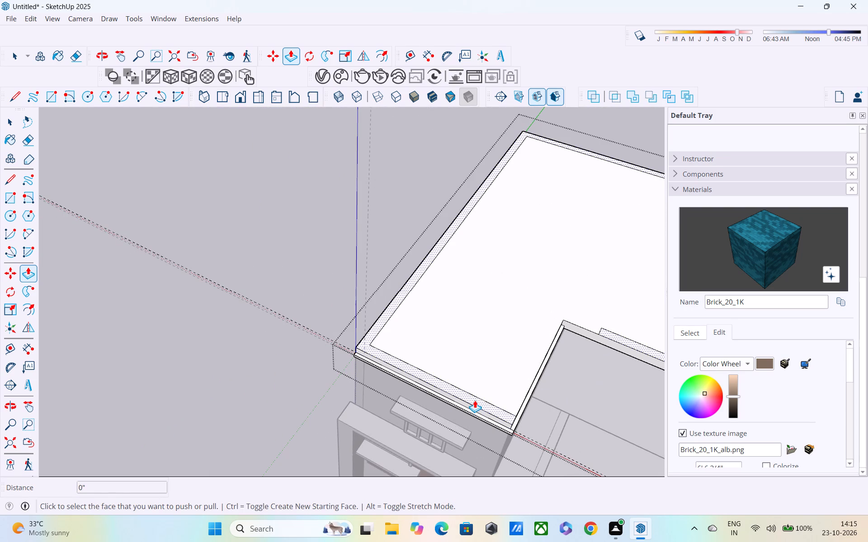
Raise the roof slab's perimeter border strip as a parapet, trying 3' and 2' before settling on 1.5'.
{"action": "left_click", "coordinate": [475, 400]}
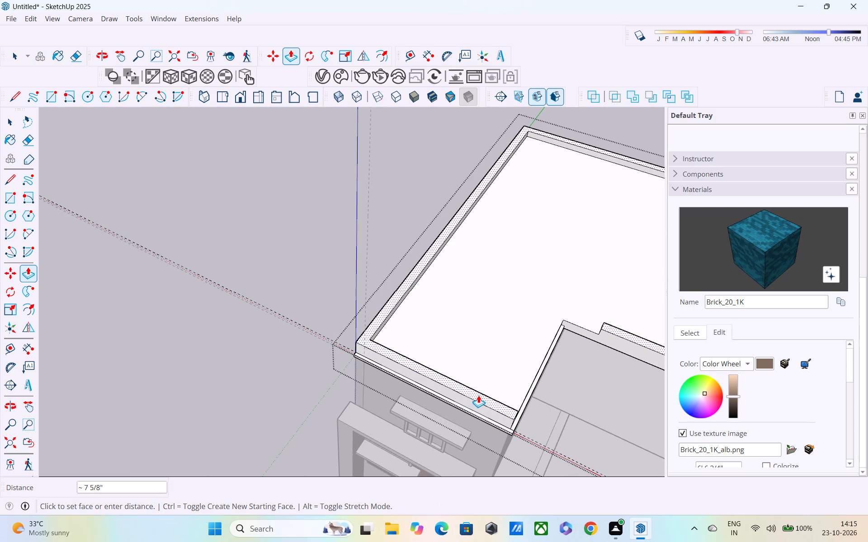
{"action": "type", "text": "3'"}
{"action": "key", "text": "Return"}
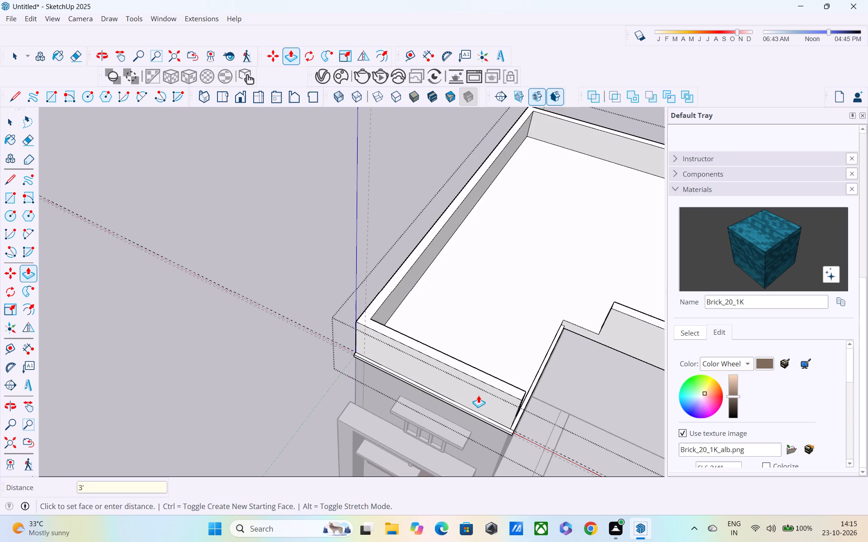
{"action": "scroll", "coordinate": [504, 371], "scroll_direction": "down", "scroll_amount": 3}
{"action": "middle_click_drag", "start_coordinate": [503, 376], "coordinate": [546, 235]}
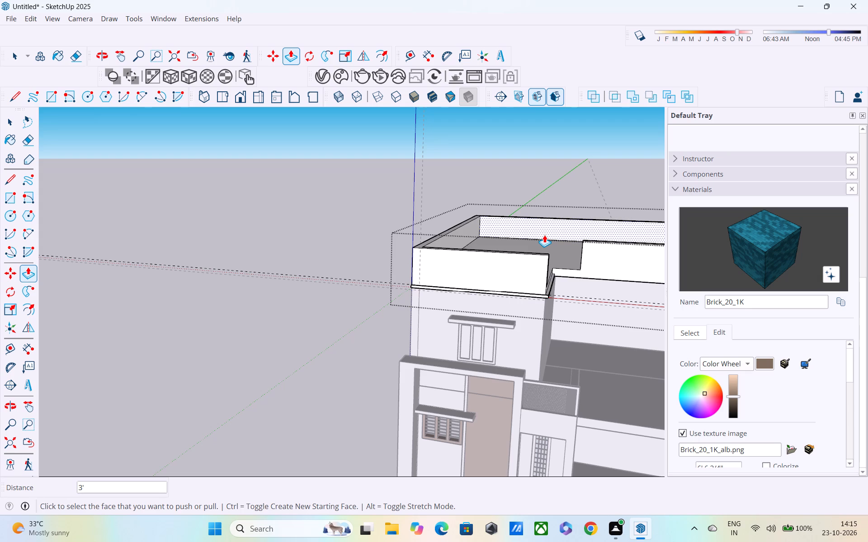
{"action": "key", "text": "2"}
{"action": "key", "text": "apostrophe"}
{"action": "key", "text": "Return"}
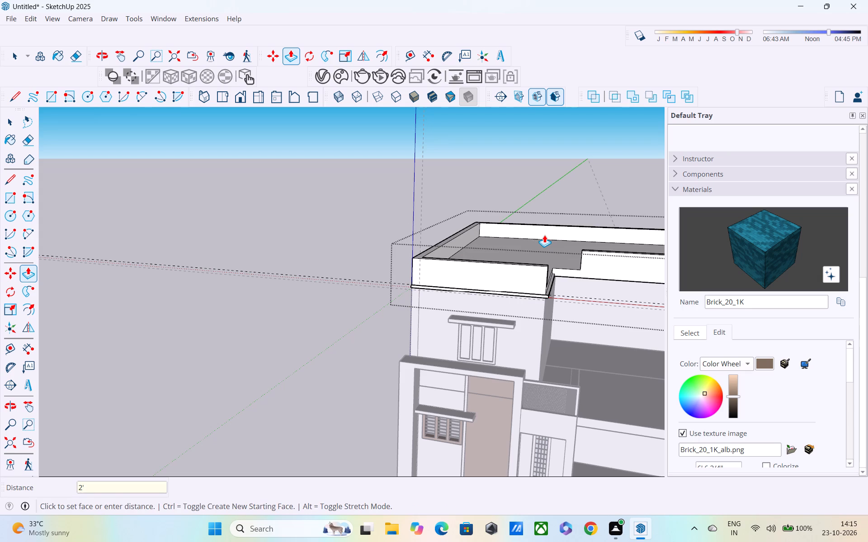
{"action": "type", "text": "1.5'"}
{"action": "key", "text": "Return"}
Examine the roof parapet and projecting ledge from the front, from a distance and around the inner corner.
{"action": "middle_click_drag", "start_coordinate": [544, 237], "coordinate": [495, 225]}
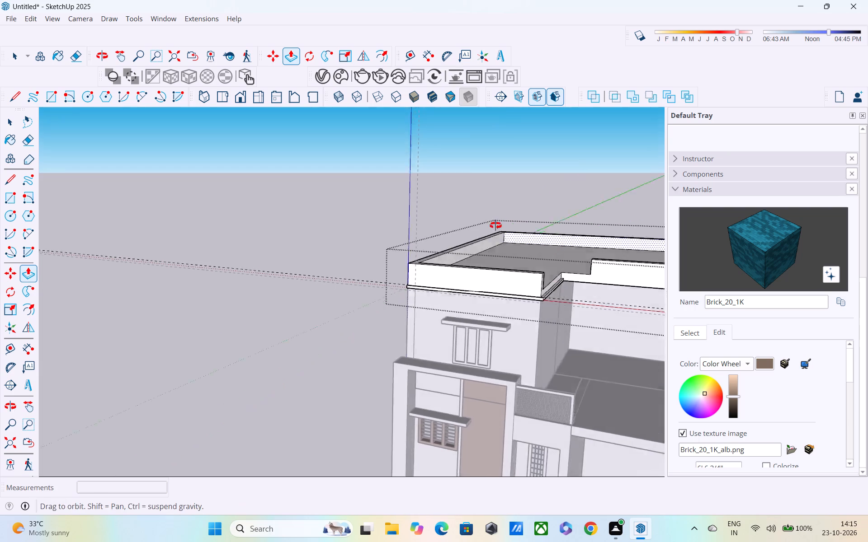
{"action": "middle_click_drag", "start_coordinate": [495, 225], "coordinate": [422, 168]}
{"action": "scroll", "coordinate": [459, 186], "scroll_direction": "down", "scroll_amount": 4}
{"action": "middle_click_drag", "start_coordinate": [586, 225], "coordinate": [679, 262]}
{"action": "middle_click_drag", "start_coordinate": [509, 235], "coordinate": [511, 238]}
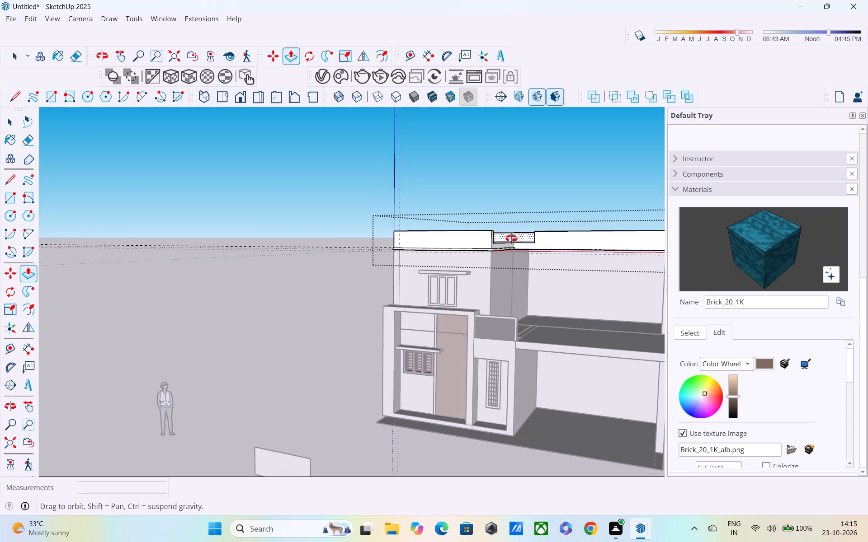
{"action": "middle_click_drag", "start_coordinate": [511, 238], "coordinate": [604, 302]}
{"action": "scroll", "coordinate": [505, 238], "scroll_direction": "up", "scroll_amount": 4}
{"action": "middle_click_drag", "start_coordinate": [462, 224], "coordinate": [443, 208]}
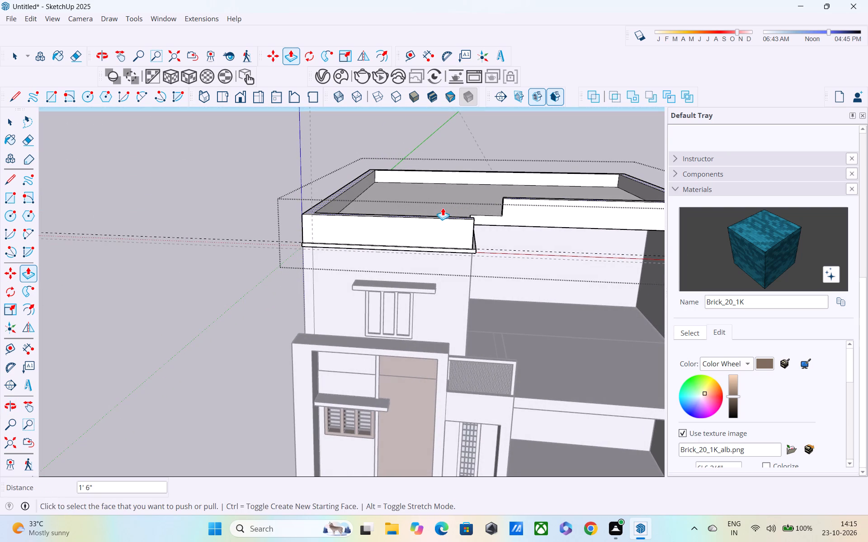
{"action": "middle_click_drag", "start_coordinate": [443, 206], "coordinate": [269, 227]}
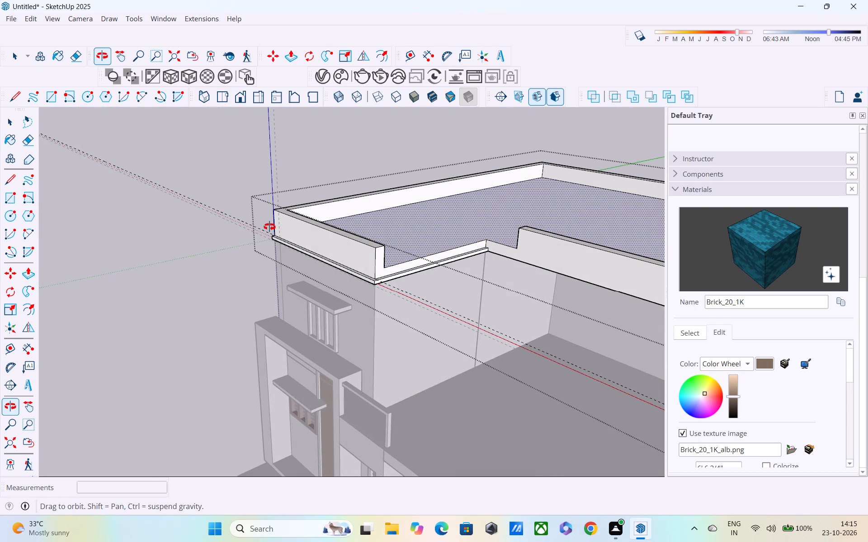
{"action": "middle_click_drag", "start_coordinate": [269, 227], "coordinate": [263, 239]}
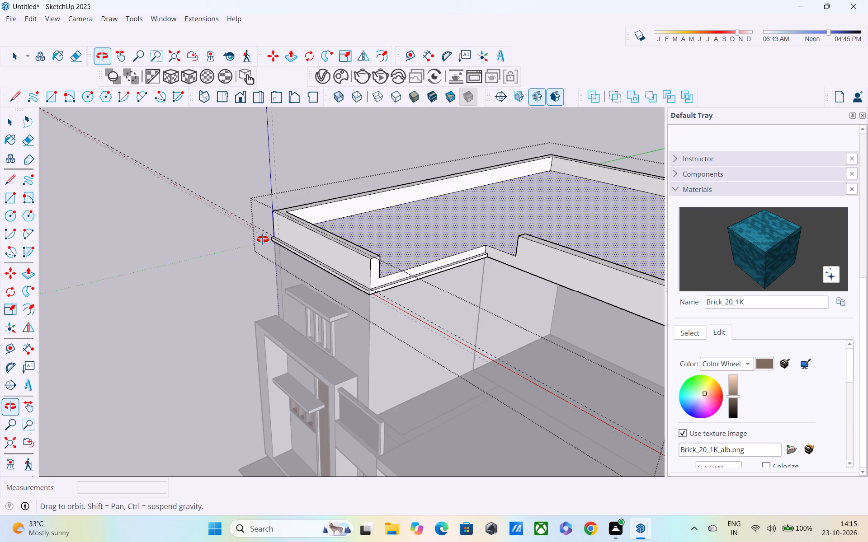
Examine the roof parapet, its gap beside the inner corner and the projecting ledge from above, below and the front.
{"action": "middle_click_drag", "start_coordinate": [263, 239], "coordinate": [398, 232]}
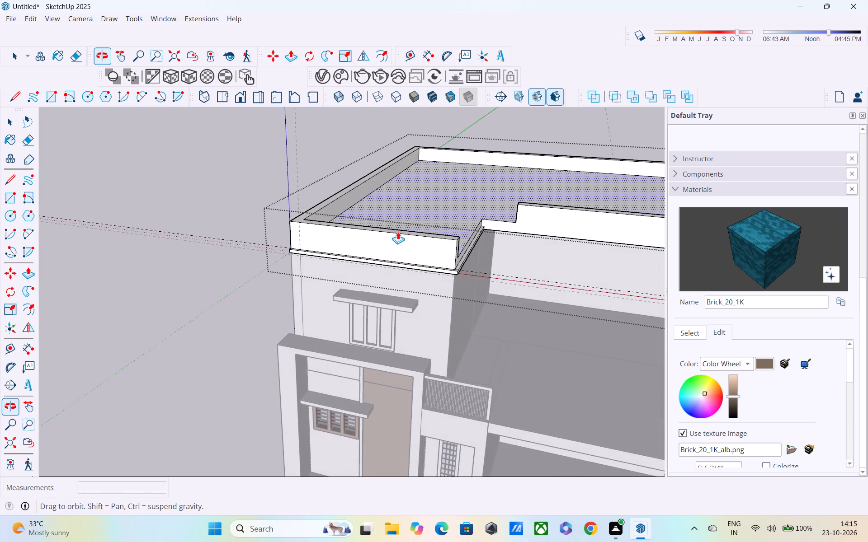
{"action": "scroll", "coordinate": [392, 229], "scroll_direction": "down", "scroll_amount": 1}
{"action": "middle_click_drag", "start_coordinate": [392, 229], "coordinate": [393, 231]}
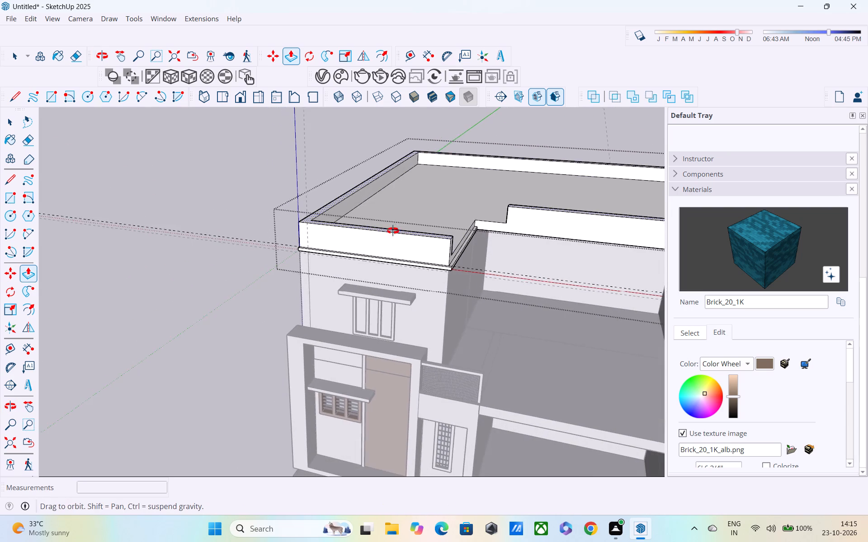
{"action": "middle_click_drag", "start_coordinate": [393, 231], "coordinate": [427, 218]}
{"action": "scroll", "coordinate": [429, 216], "scroll_direction": "down", "scroll_amount": 3}
{"action": "middle_click_drag", "start_coordinate": [446, 220], "coordinate": [351, 167]}
{"action": "scroll", "coordinate": [350, 175], "scroll_direction": "up", "scroll_amount": 1}
{"action": "scroll", "coordinate": [385, 219], "scroll_direction": "down", "scroll_amount": 4}
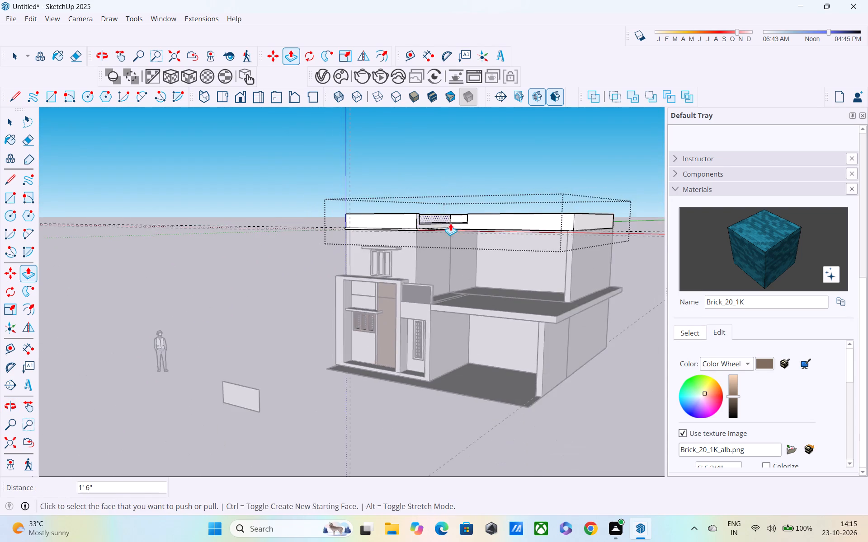
{"action": "middle_click_drag", "start_coordinate": [450, 223], "coordinate": [451, 136]}
{"action": "scroll", "coordinate": [506, 259], "scroll_direction": "up", "scroll_amount": 4}
{"action": "scroll", "coordinate": [447, 229], "scroll_direction": "up", "scroll_amount": 3}
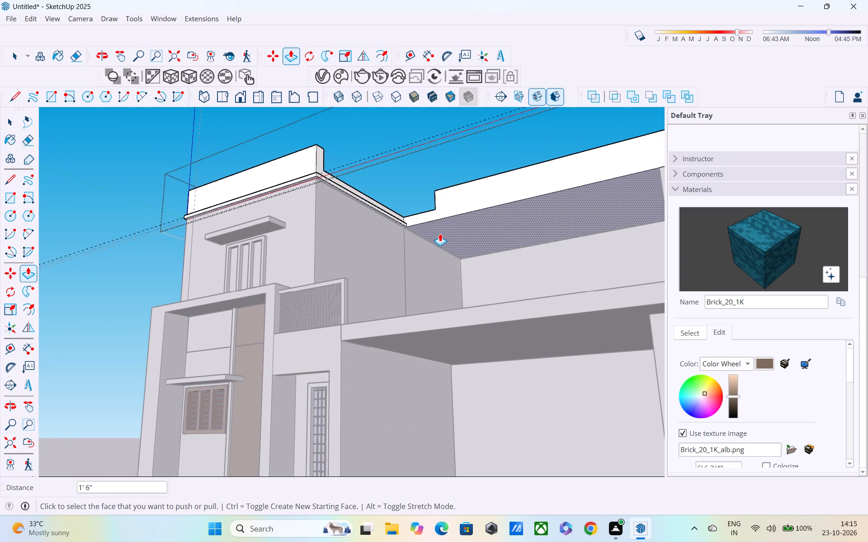
{"action": "middle_click_drag", "start_coordinate": [439, 234], "coordinate": [518, 265]}
{"action": "middle_click_drag", "start_coordinate": [495, 235], "coordinate": [533, 281]}
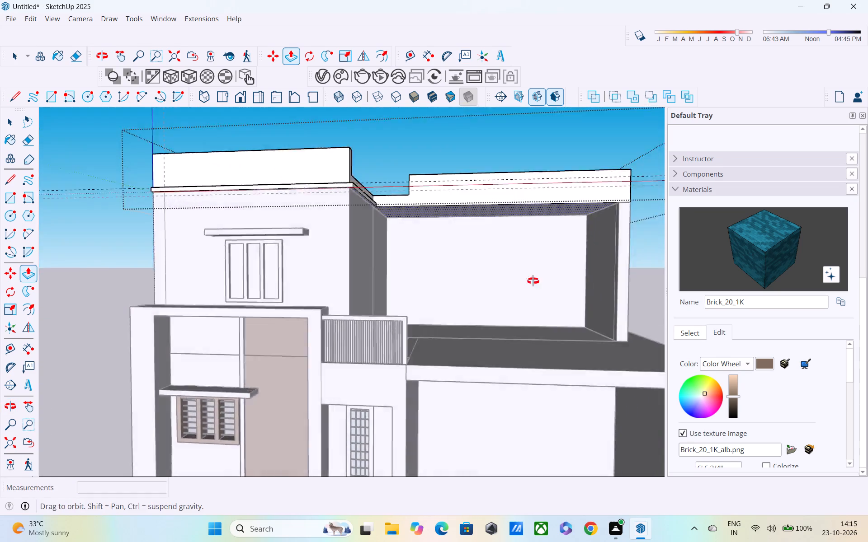
{"action": "middle_click_drag", "start_coordinate": [533, 281], "coordinate": [718, 335]}
Push the end face of the front parapet beside the inner corner back by 7' to widen the gap.
{"action": "middle_click_drag", "start_coordinate": [377, 184], "coordinate": [605, 201]}
{"action": "scroll", "coordinate": [181, 161], "scroll_direction": "up", "scroll_amount": 3}
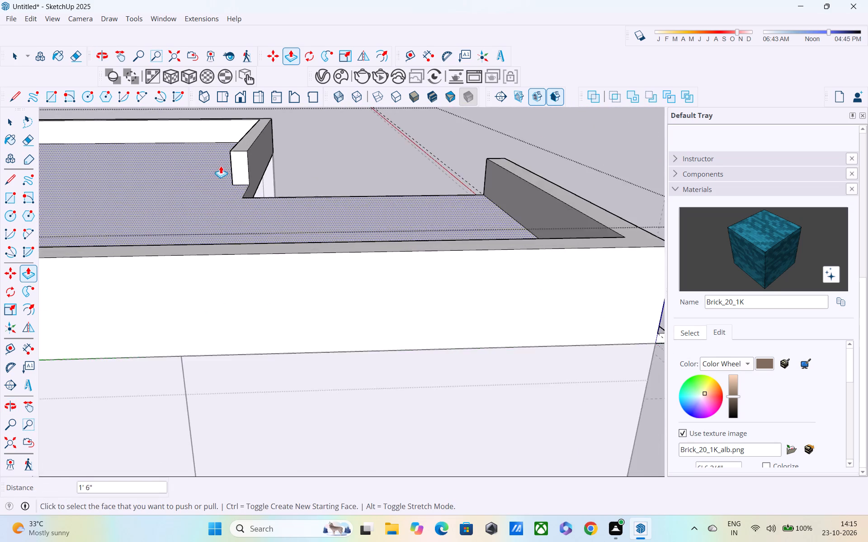
{"action": "scroll", "coordinate": [221, 166], "scroll_direction": "up", "scroll_amount": 3}
{"action": "left_click", "coordinate": [244, 159]}
{"action": "middle_click_drag", "start_coordinate": [258, 140], "coordinate": [241, 140]}
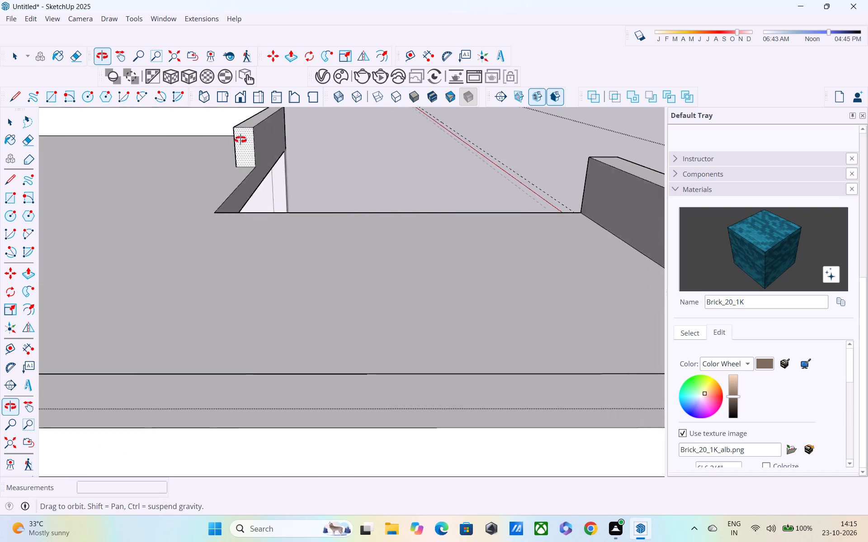
{"action": "middle_click_drag", "start_coordinate": [241, 140], "coordinate": [39, 133]}
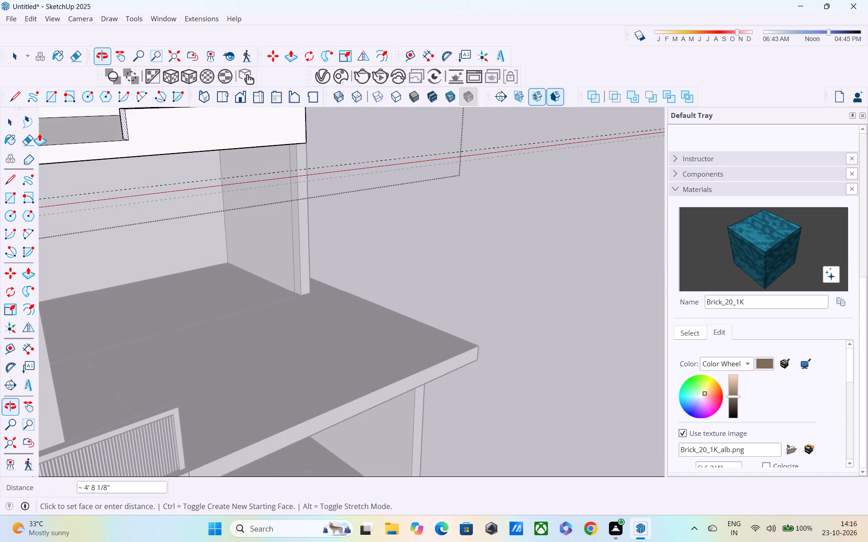
{"action": "middle_click_drag", "start_coordinate": [81, 127], "coordinate": [65, 140]}
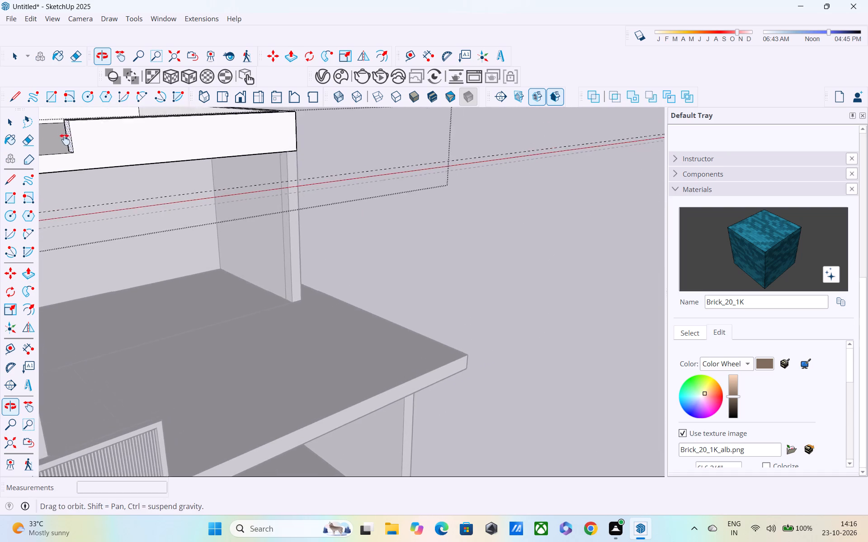
{"action": "middle_click_drag", "start_coordinate": [65, 140], "coordinate": [333, 153]}
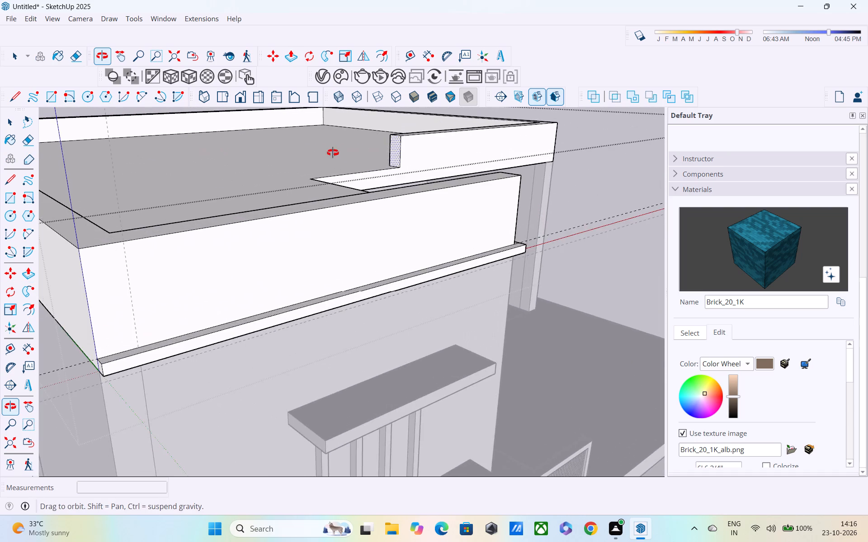
{"action": "middle_click_drag", "start_coordinate": [333, 153], "coordinate": [189, 146]}
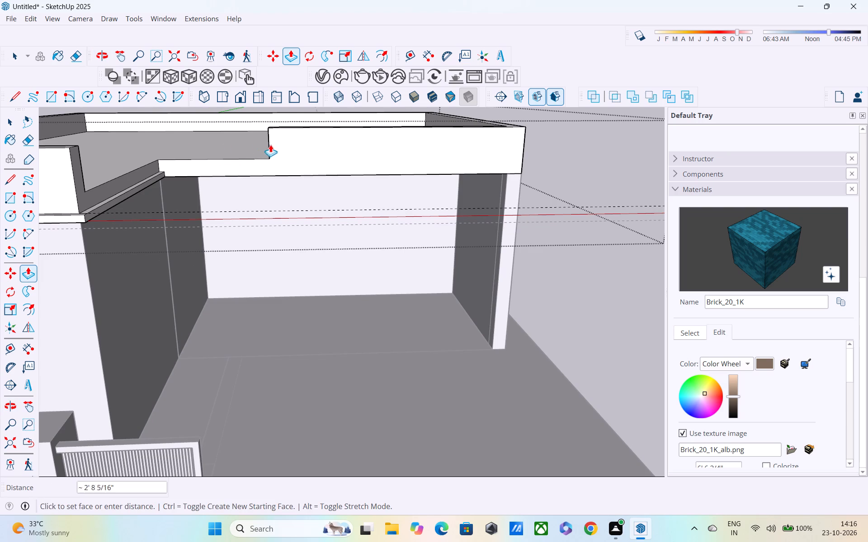
{"action": "middle_click_drag", "start_coordinate": [288, 144], "coordinate": [288, 131]}
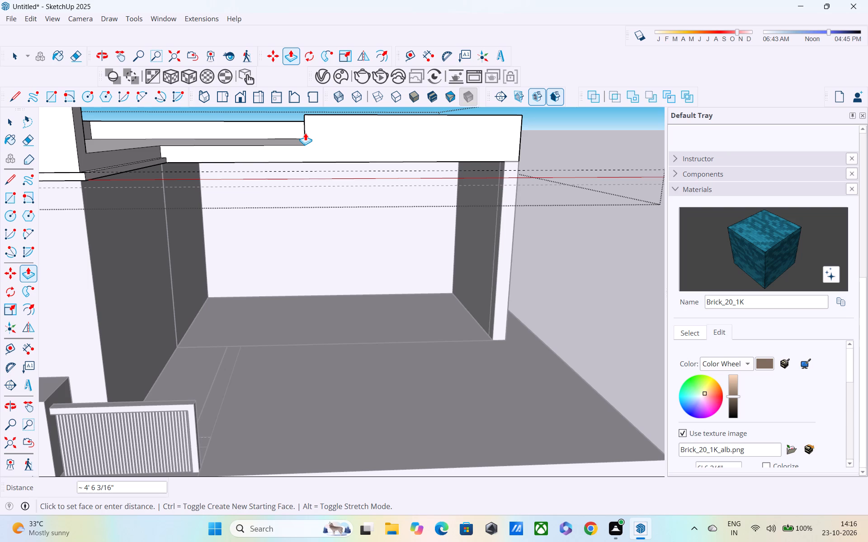
{"action": "middle_click_drag", "start_coordinate": [305, 133], "coordinate": [263, 159]}
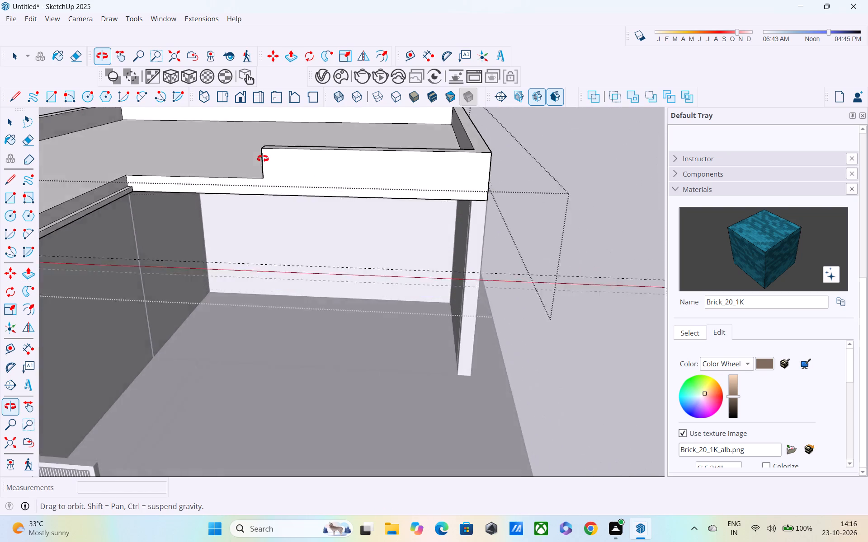
{"action": "middle_click_drag", "start_coordinate": [263, 159], "coordinate": [302, 147]}
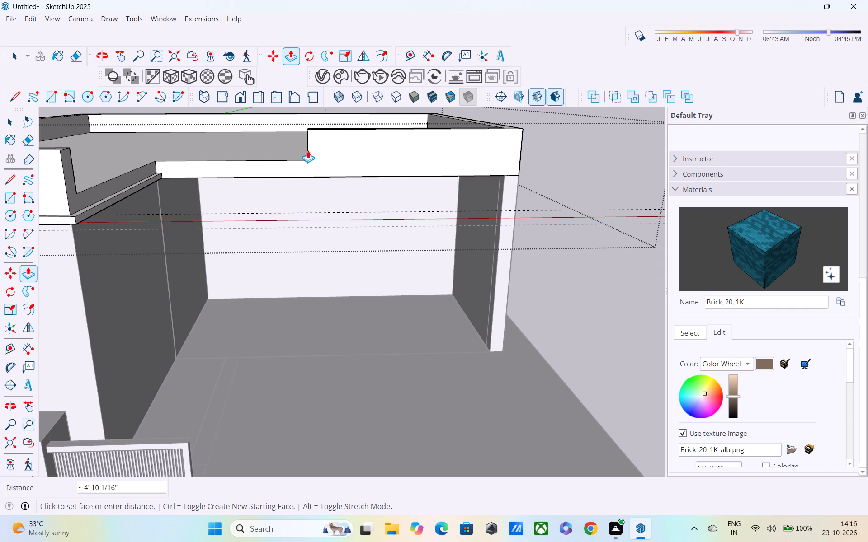
{"action": "middle_click_drag", "start_coordinate": [314, 143], "coordinate": [293, 125]}
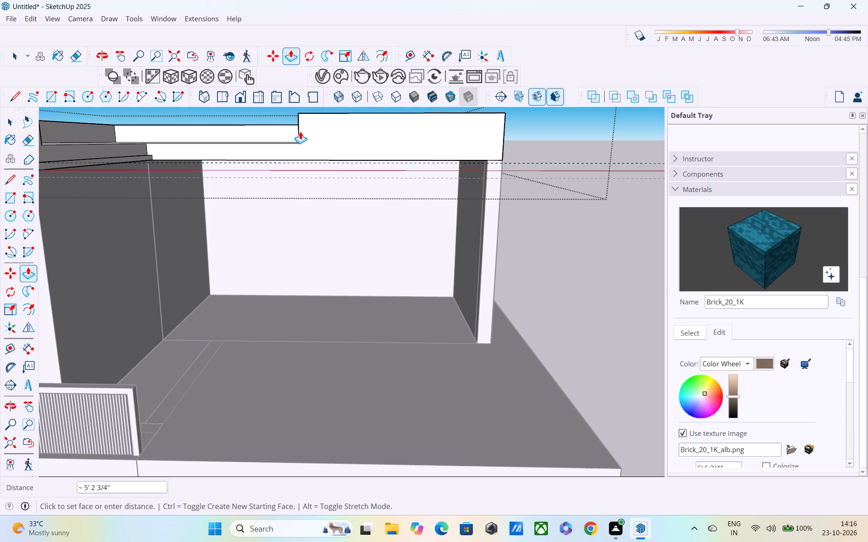
{"action": "middle_click_drag", "start_coordinate": [300, 131], "coordinate": [337, 164]}
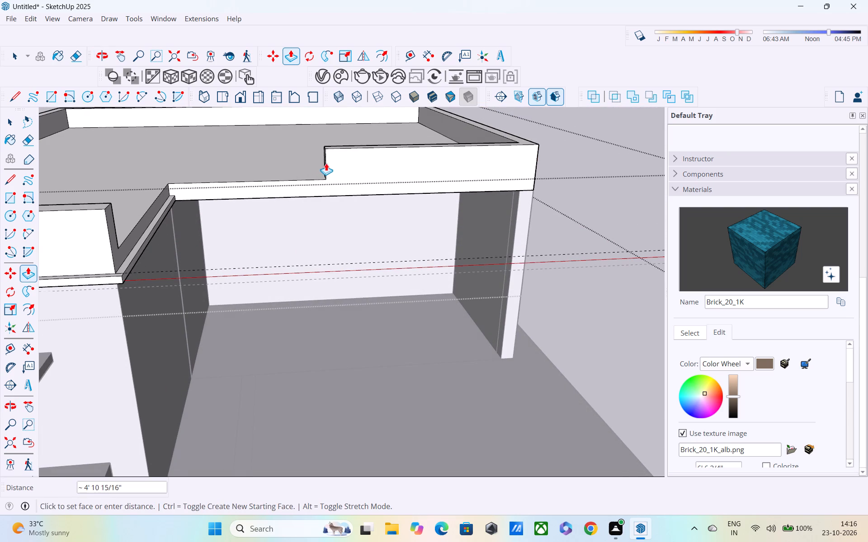
{"action": "middle_click_drag", "start_coordinate": [328, 162], "coordinate": [320, 141]}
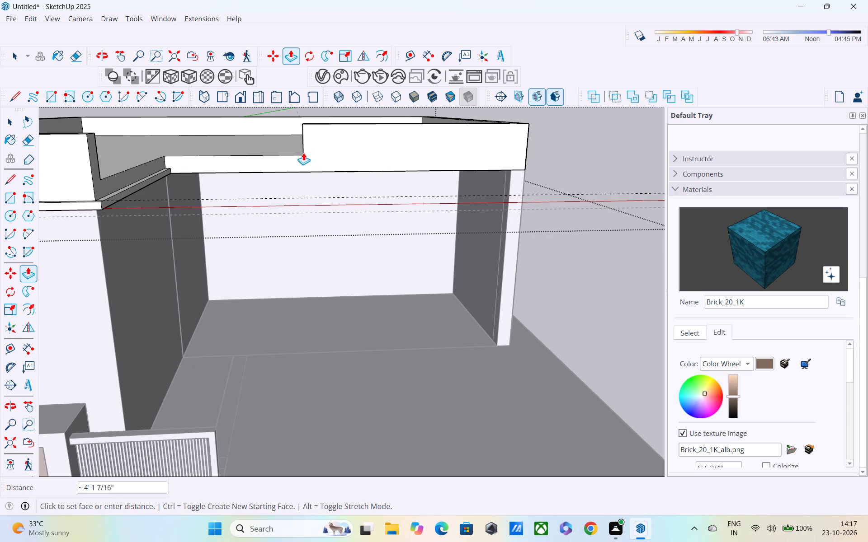
{"action": "middle_click_drag", "start_coordinate": [302, 148], "coordinate": [299, 205], "text": "shift"}
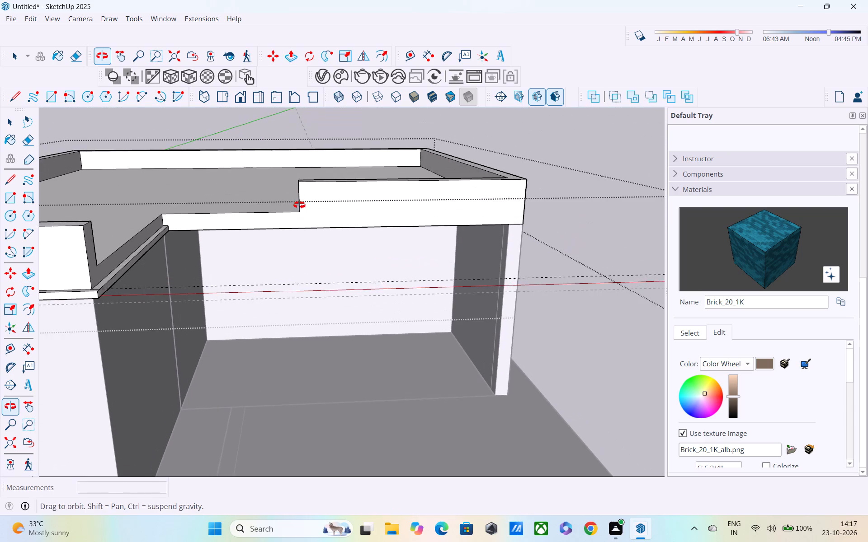
{"action": "middle_click_drag", "start_coordinate": [299, 205], "coordinate": [299, 206], "text": "shift"}
{"action": "middle_click_drag", "start_coordinate": [305, 208], "coordinate": [272, 162]}
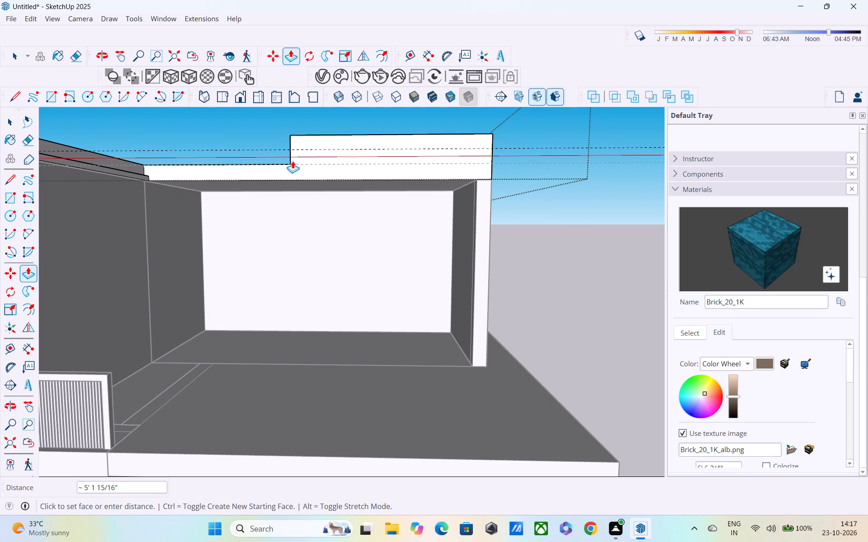
{"action": "middle_click_drag", "start_coordinate": [293, 159], "coordinate": [288, 181]}
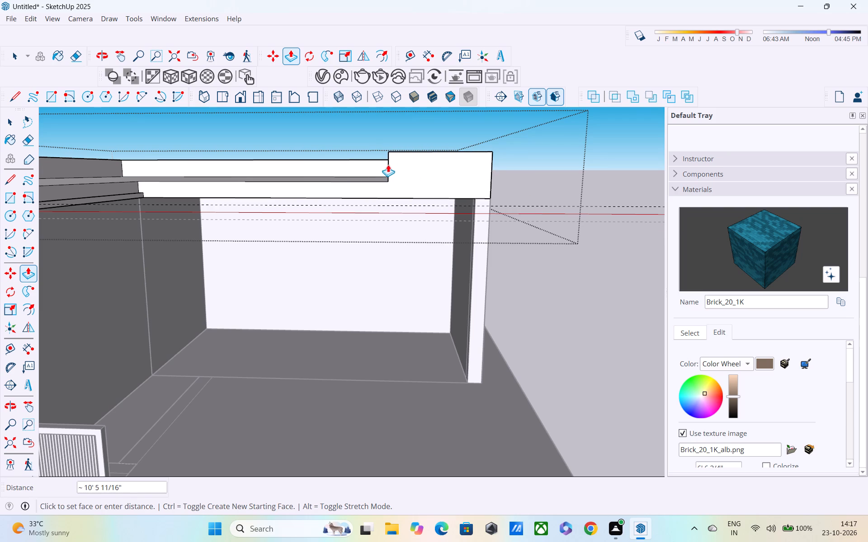
{"action": "middle_click_drag", "start_coordinate": [388, 164], "coordinate": [389, 197]}
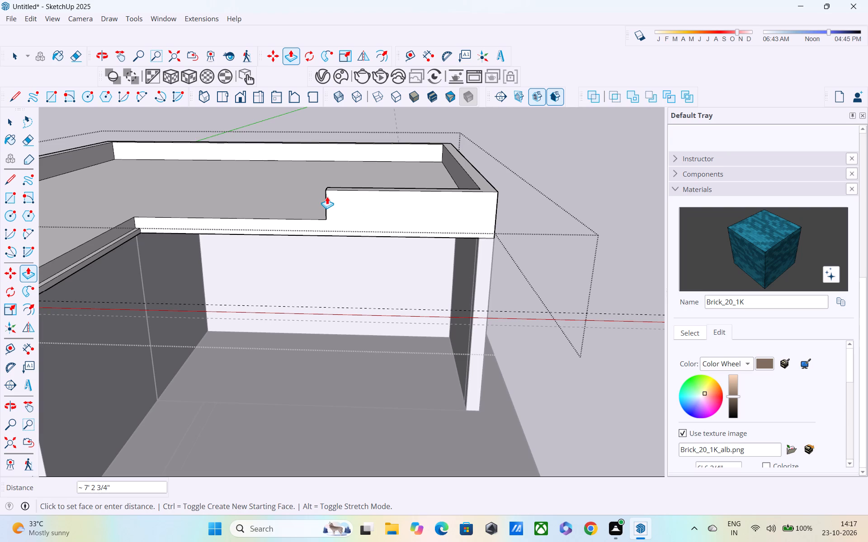
{"action": "type", "text": "7'"}
{"action": "key", "text": "Return"}
Examine the widened parapet gap and the open upper-floor area beneath it from below, above and the outer side.
{"action": "middle_click_drag", "start_coordinate": [311, 182], "coordinate": [292, 37]}
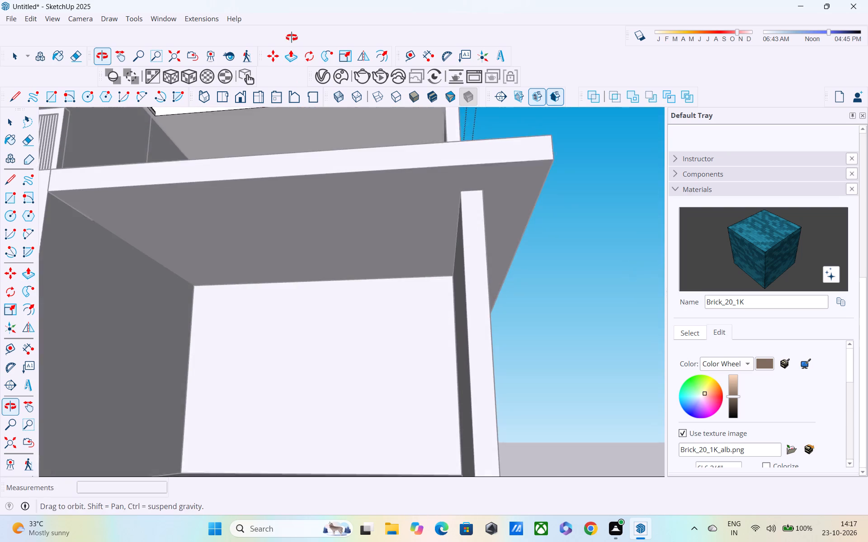
{"action": "middle_click_drag", "start_coordinate": [292, 37], "coordinate": [291, 37]}
{"action": "middle_click_drag", "start_coordinate": [297, 100], "coordinate": [304, 158]}
{"action": "middle_click_drag", "start_coordinate": [297, 141], "coordinate": [328, 306]}
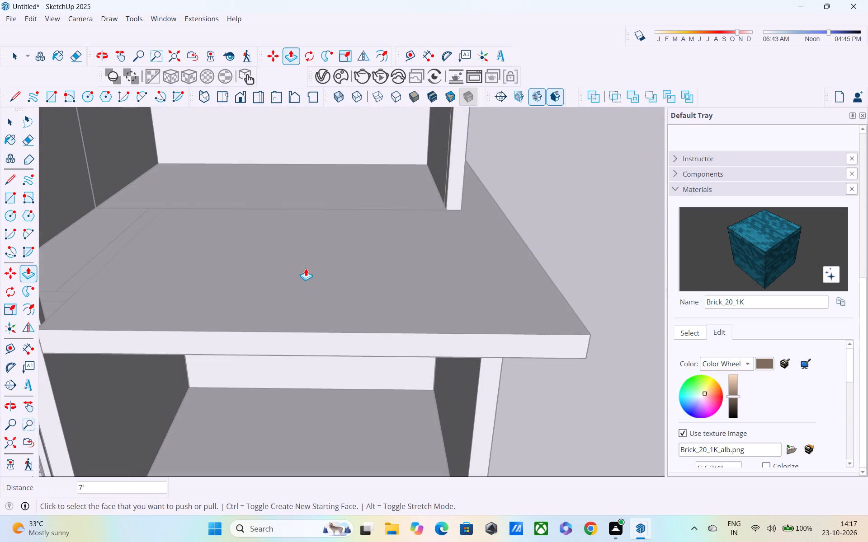
{"action": "middle_click_drag", "start_coordinate": [302, 254], "coordinate": [325, 379], "text": "shift"}
{"action": "scroll", "coordinate": [271, 290], "scroll_direction": "down", "scroll_amount": 1}
{"action": "middle_click_drag", "start_coordinate": [279, 307], "coordinate": [322, 418], "text": "shift"}
{"action": "middle_click_drag", "start_coordinate": [288, 248], "coordinate": [288, 247]}
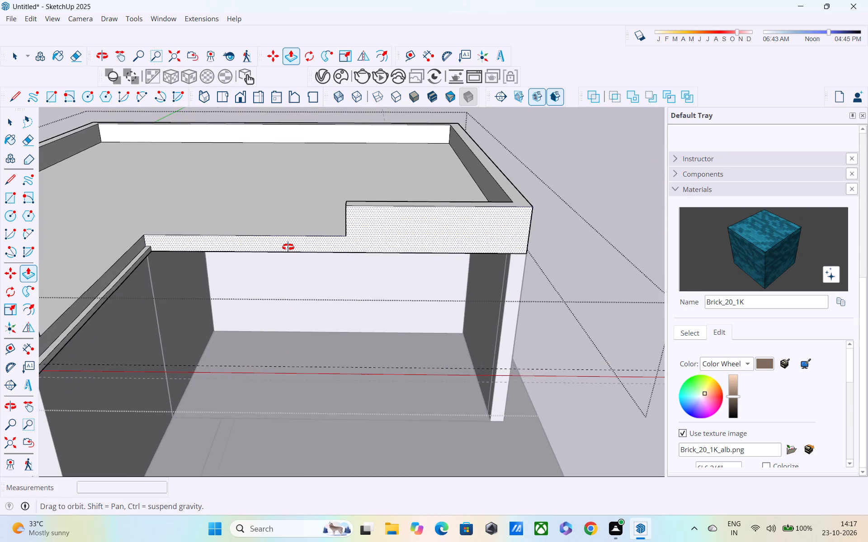
{"action": "middle_click_drag", "start_coordinate": [288, 247], "coordinate": [277, 189]}
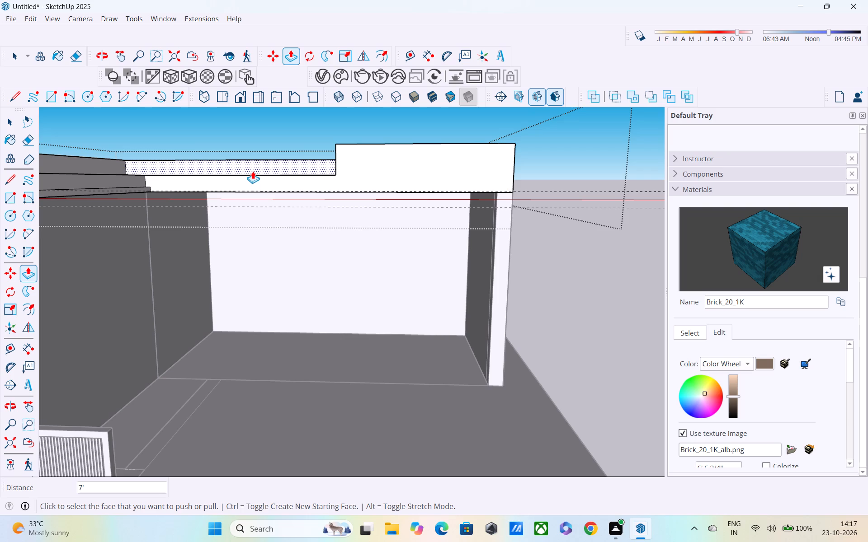
{"action": "middle_click_drag", "start_coordinate": [253, 171], "coordinate": [170, 167]}
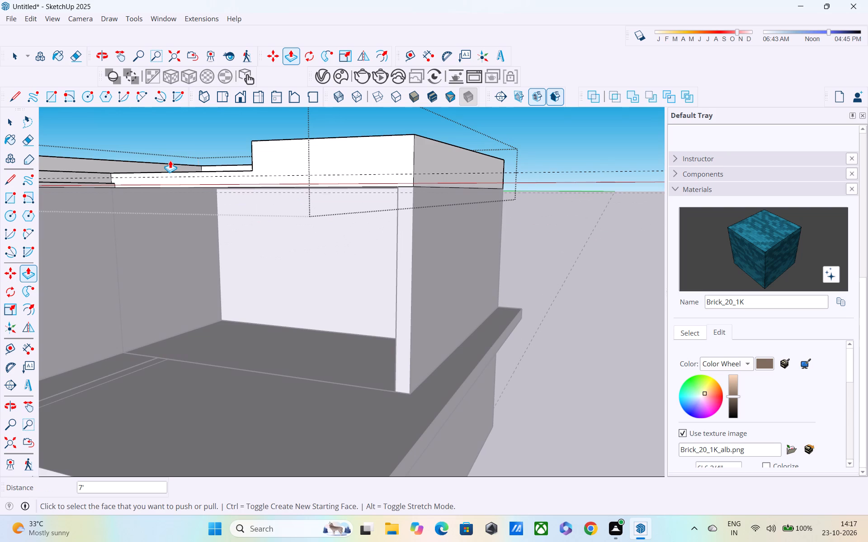
{"action": "middle_click_drag", "start_coordinate": [170, 160], "coordinate": [189, 173]}
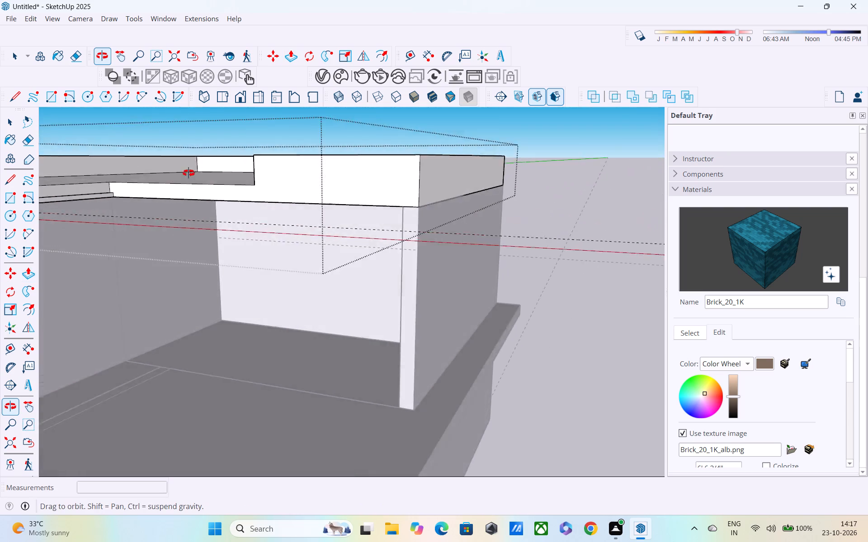
{"action": "middle_click_drag", "start_coordinate": [189, 173], "coordinate": [240, 152]}
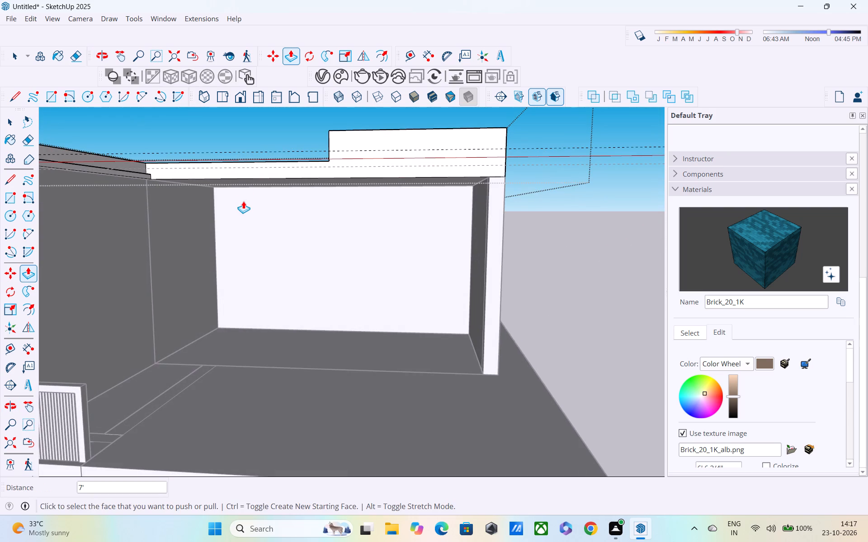
Place two vertical guides on the upper-floor back wall, 7' and 10' from its corner with the outer side wall.
{"action": "key", "text": "t"}
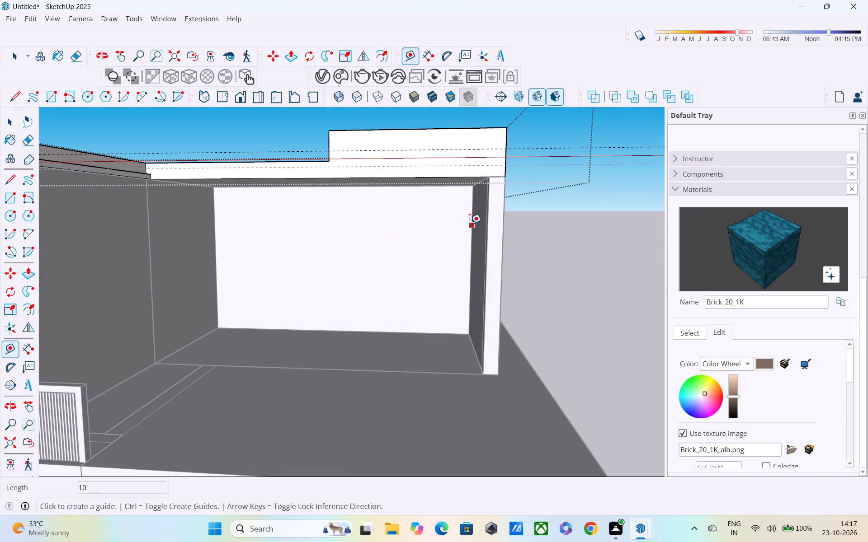
{"action": "left_click", "coordinate": [470, 223]}
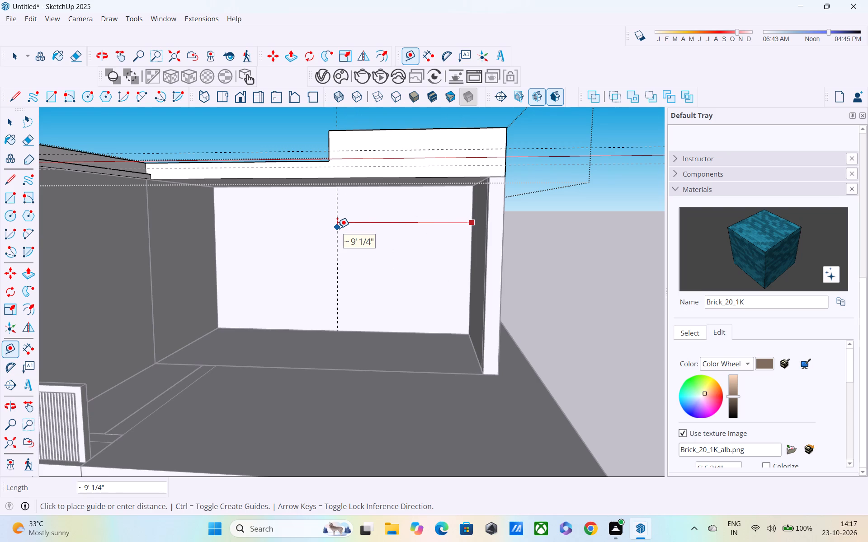
{"action": "type", "text": "7'"}
{"action": "key", "text": "Return"}
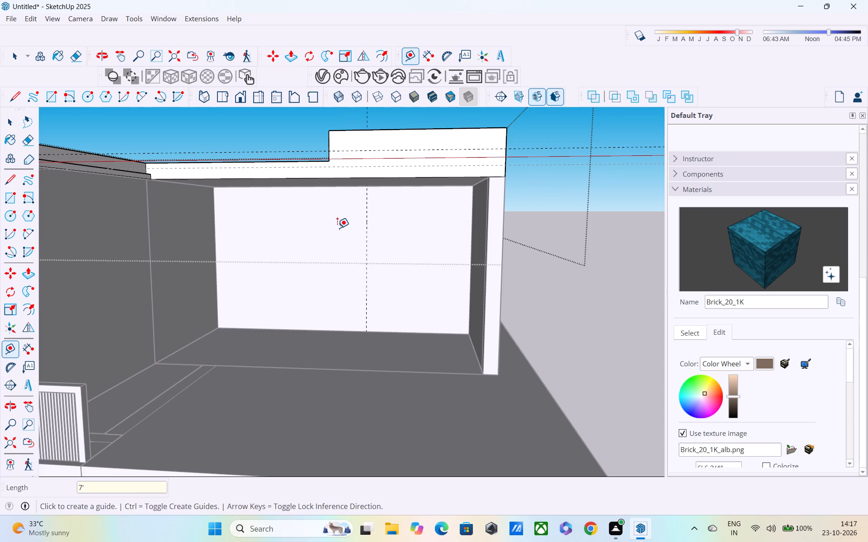
{"action": "middle_click_drag", "start_coordinate": [337, 227], "coordinate": [356, 166]}
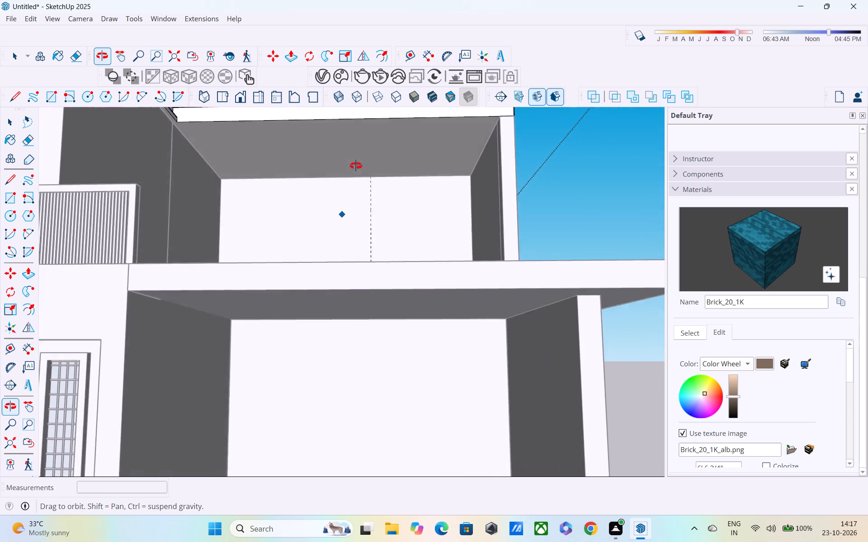
{"action": "middle_click_drag", "start_coordinate": [356, 166], "coordinate": [405, 230]}
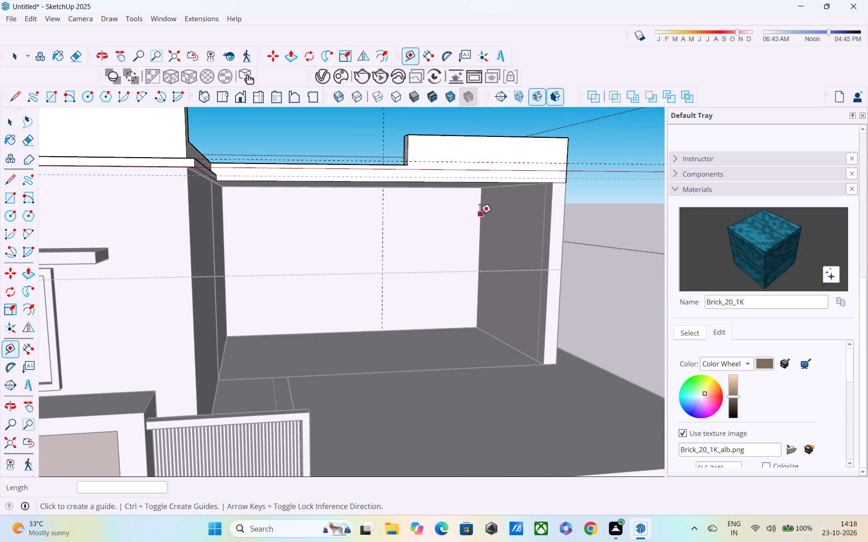
{"action": "left_click", "coordinate": [481, 213]}
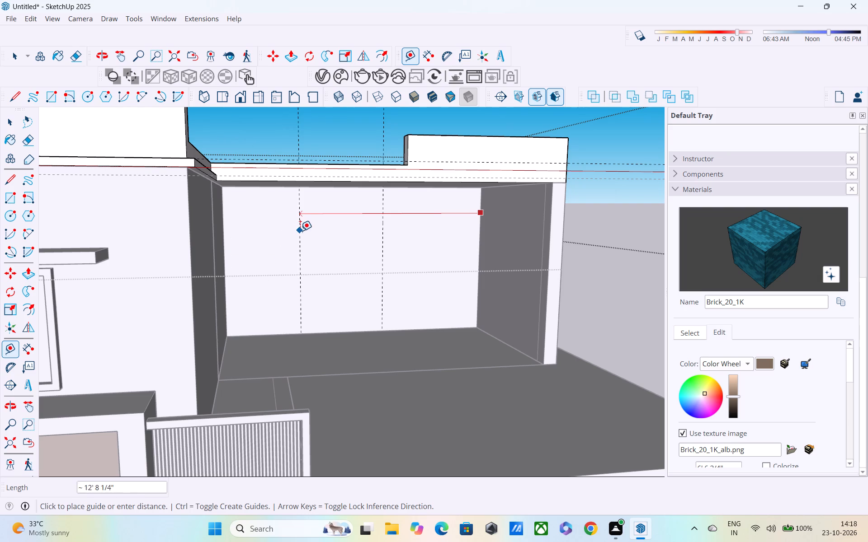
{"action": "middle_click_drag", "start_coordinate": [300, 231], "coordinate": [267, 224]}
{"action": "type", "text": "10'"}
{"action": "key", "text": "Return"}
{"action": "middle_click_drag", "start_coordinate": [316, 219], "coordinate": [308, 256]}
{"action": "scroll", "coordinate": [324, 248], "scroll_direction": "up", "scroll_amount": 3}
{"action": "middle_click_drag", "start_coordinate": [325, 248], "coordinate": [324, 215]}
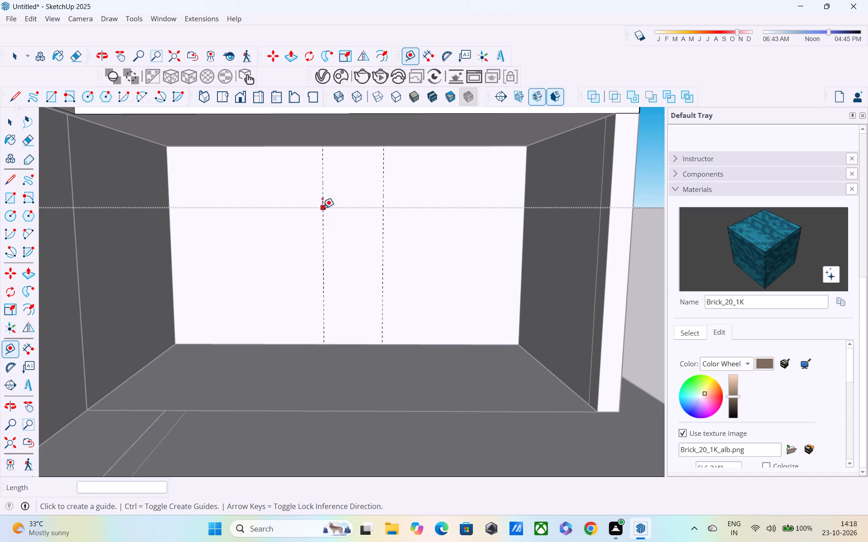
Place a vertical guide on the upper-floor back wall, 9" from the 10' guide on the side towards the 7' guide.
{"action": "left_click", "coordinate": [322, 208]}
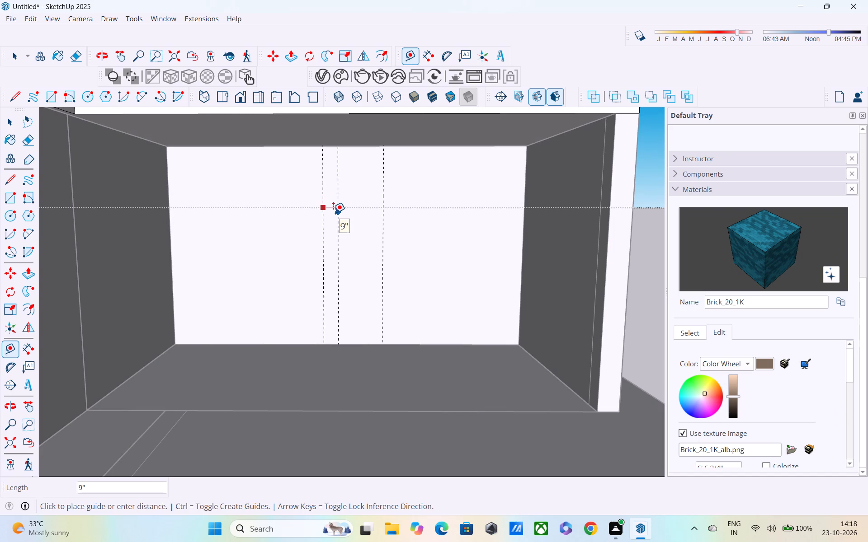
{"action": "type", "text": "9\""}
{"action": "key", "text": "Return"}
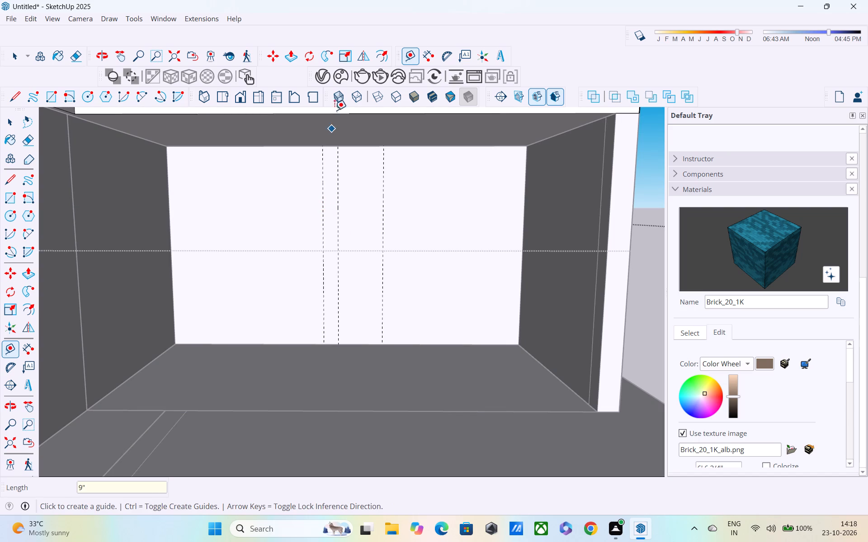
Draw a full-height vertical strip 9" wide on the upper-floor back wall with lines along the two closely spaced guides.
{"action": "scroll", "coordinate": [352, 111], "scroll_direction": "down", "scroll_amount": 1}
{"action": "middle_click_drag", "start_coordinate": [385, 201], "coordinate": [325, 201]}
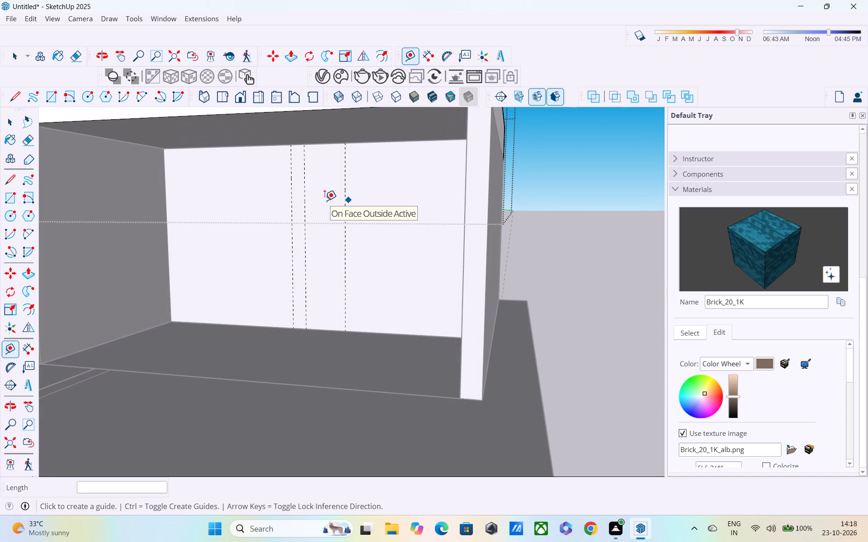
{"action": "key", "text": "bracketleft"}
{"action": "type", "text": "bp"}
{"action": "middle_click_drag", "start_coordinate": [316, 226], "coordinate": [247, 220]}
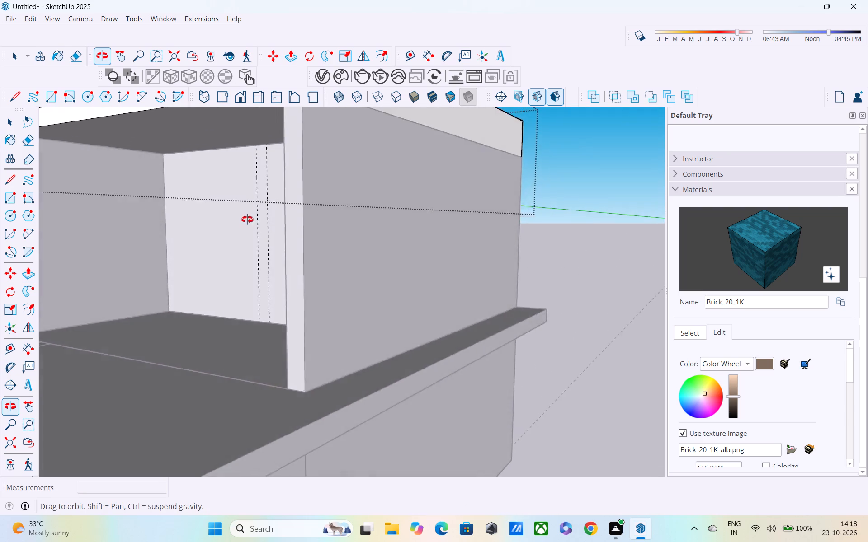
{"action": "middle_click_drag", "start_coordinate": [247, 220], "coordinate": [381, 237]}
{"action": "scroll", "coordinate": [381, 229], "scroll_direction": "down", "scroll_amount": 4}
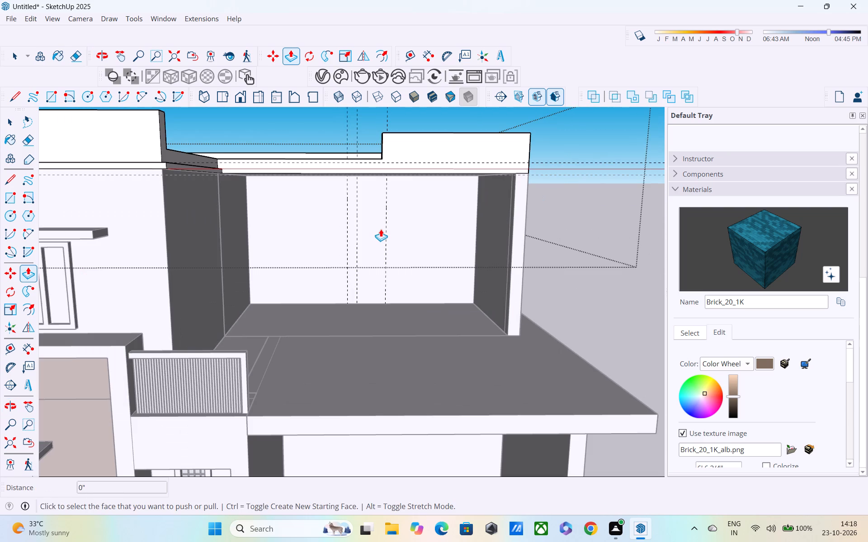
{"action": "key", "text": "l"}
{"action": "middle_click_drag", "start_coordinate": [360, 199], "coordinate": [353, 166]}
{"action": "scroll", "coordinate": [355, 172], "scroll_direction": "up", "scroll_amount": 4}
{"action": "left_click", "coordinate": [356, 179]}
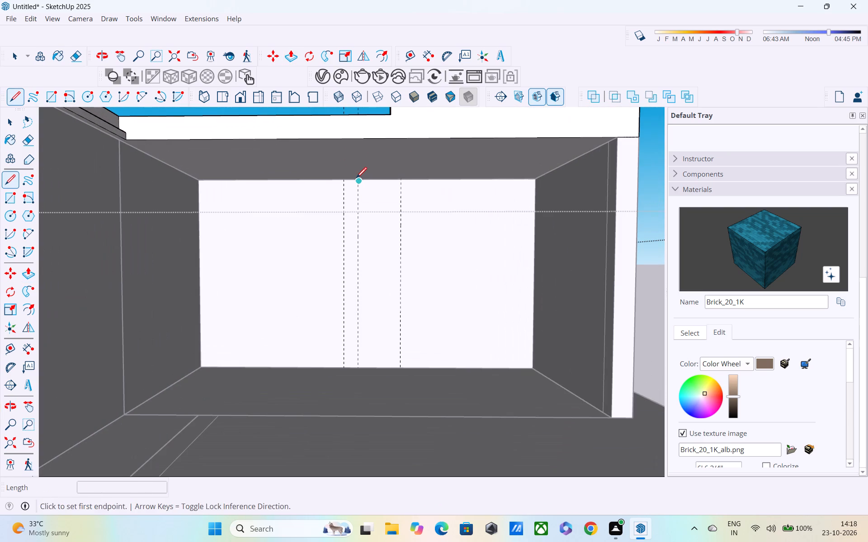
{"action": "left_click", "coordinate": [361, 367]}
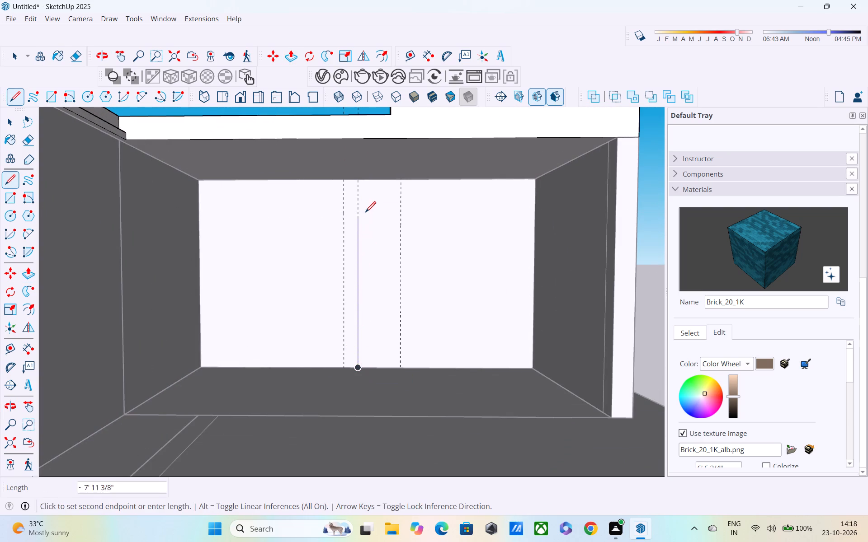
{"action": "left_click", "coordinate": [363, 181]}
{"action": "left_click", "coordinate": [344, 180]}
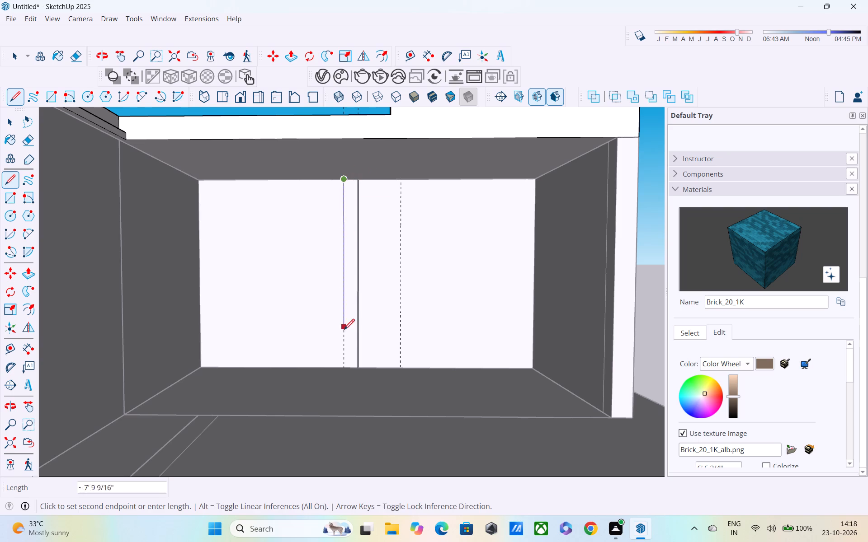
{"action": "left_click", "coordinate": [340, 370]}
{"action": "left_click", "coordinate": [356, 370]}
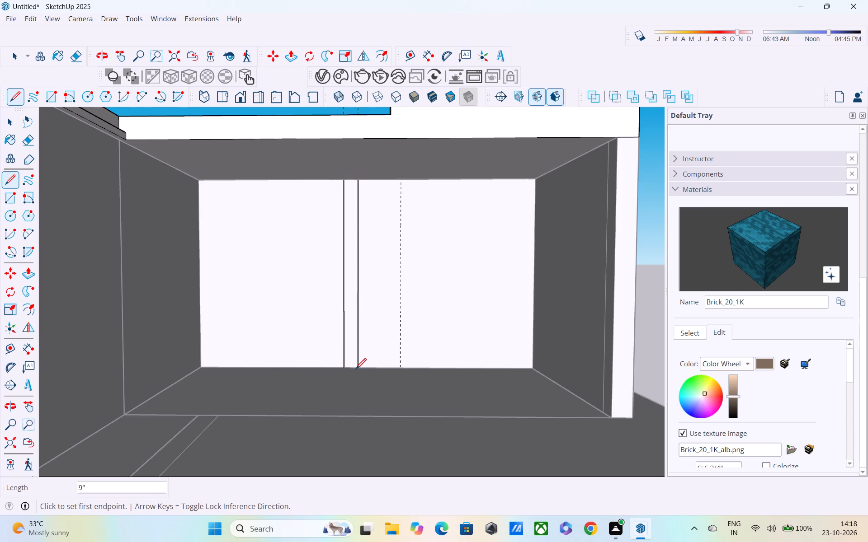
Pull the 9" strip forward 10' from the back wall to the front face of the roof slab, forming a partition wall.
{"action": "key", "text": "p"}
{"action": "left_click", "coordinate": [350, 321]}
{"action": "scroll", "coordinate": [337, 338], "scroll_direction": "down", "scroll_amount": 2}
{"action": "middle_click_drag", "start_coordinate": [332, 338], "coordinate": [186, 336]}
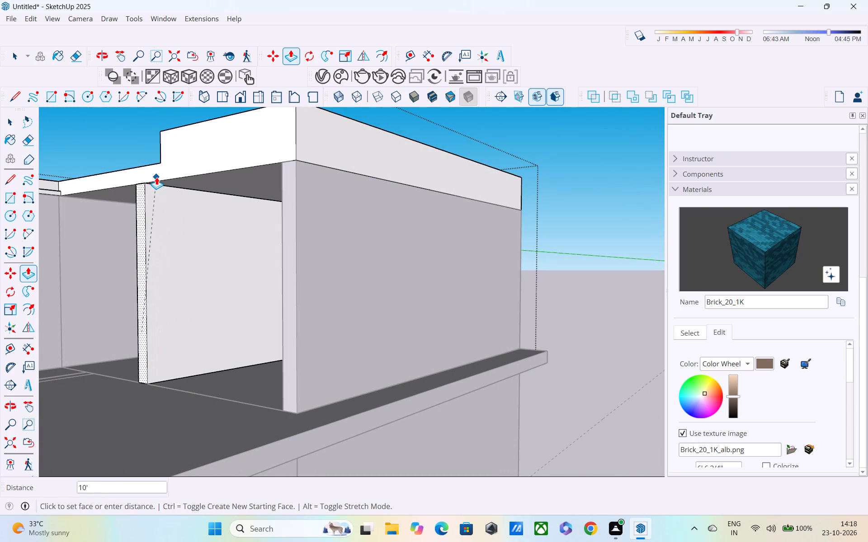
{"action": "left_click", "coordinate": [156, 177]}
Examine the new partition wall, the rooms on either side and the roof slab's front edge near the inner corner from above and below.
{"action": "middle_click_drag", "start_coordinate": [179, 225], "coordinate": [226, 314]}
{"action": "middle_click_drag", "start_coordinate": [208, 316], "coordinate": [217, 295]}
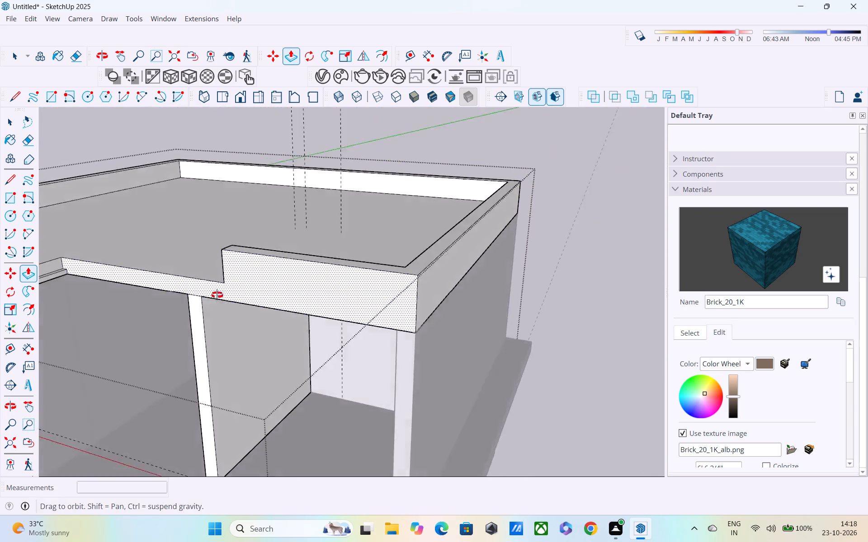
{"action": "middle_click_drag", "start_coordinate": [217, 295], "coordinate": [285, 193]}
{"action": "scroll", "coordinate": [308, 220], "scroll_direction": "down", "scroll_amount": 4}
{"action": "middle_click_drag", "start_coordinate": [325, 263], "coordinate": [396, 299]}
{"action": "scroll", "coordinate": [347, 265], "scroll_direction": "up", "scroll_amount": 2}
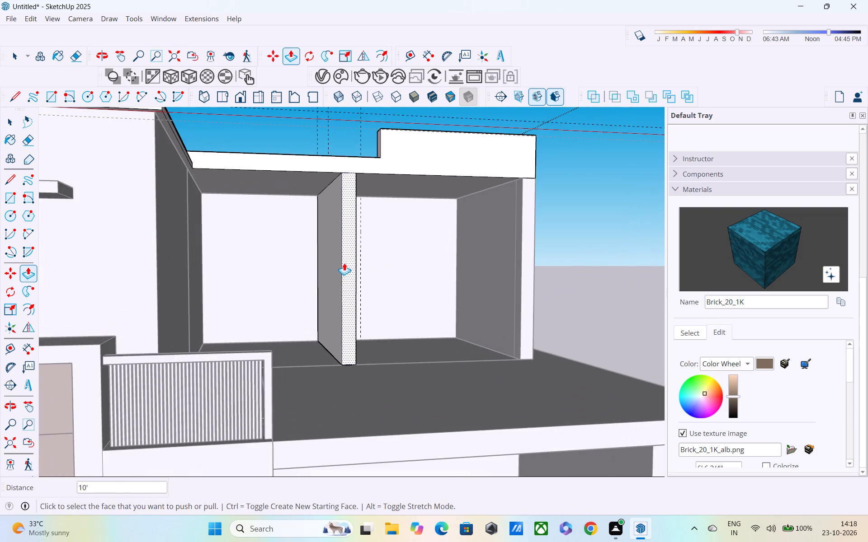
{"action": "middle_click_drag", "start_coordinate": [343, 263], "coordinate": [291, 274]}
{"action": "scroll", "coordinate": [184, 203], "scroll_direction": "up", "scroll_amount": 2}
{"action": "middle_click_drag", "start_coordinate": [145, 192], "coordinate": [179, 235]}
{"action": "scroll", "coordinate": [196, 261], "scroll_direction": "up", "scroll_amount": 4}
{"action": "middle_click_drag", "start_coordinate": [185, 263], "coordinate": [178, 253]}
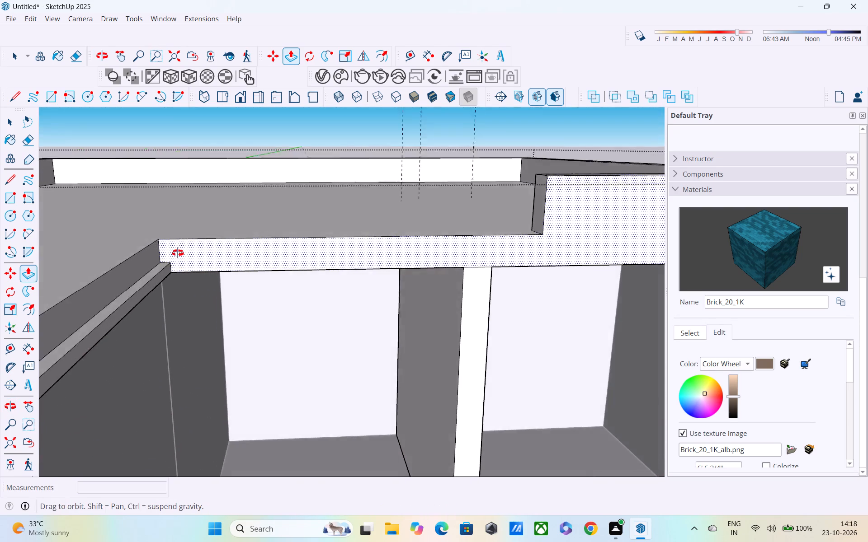
{"action": "middle_click_drag", "start_coordinate": [178, 253], "coordinate": [169, 213]}
{"action": "scroll", "coordinate": [177, 252], "scroll_direction": "up", "scroll_amount": 3}
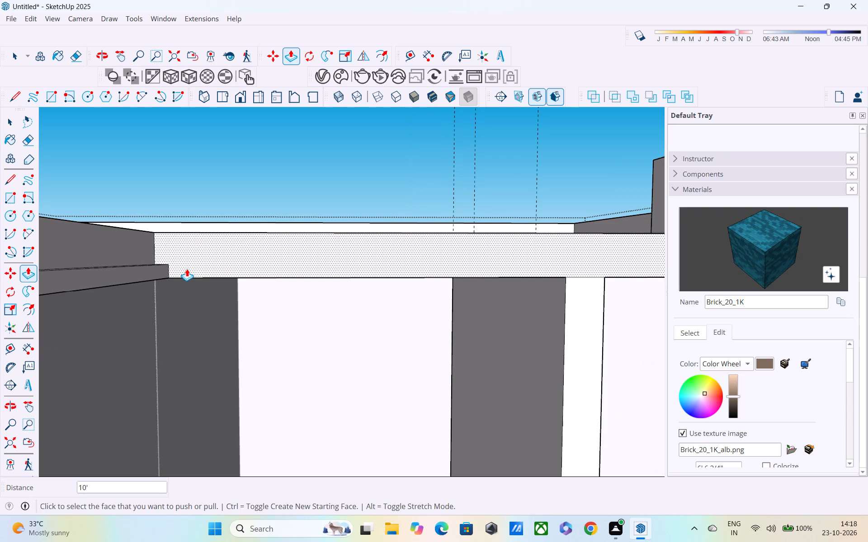
{"action": "middle_click_drag", "start_coordinate": [191, 276], "coordinate": [193, 297]}
{"action": "scroll", "coordinate": [192, 290], "scroll_direction": "down", "scroll_amount": 1}
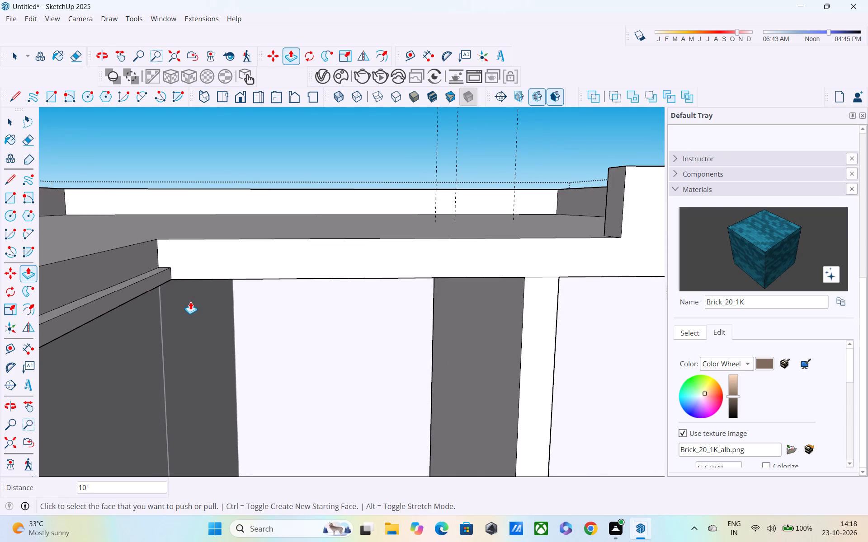
{"action": "middle_click_drag", "start_coordinate": [254, 299], "coordinate": [254, 249]}
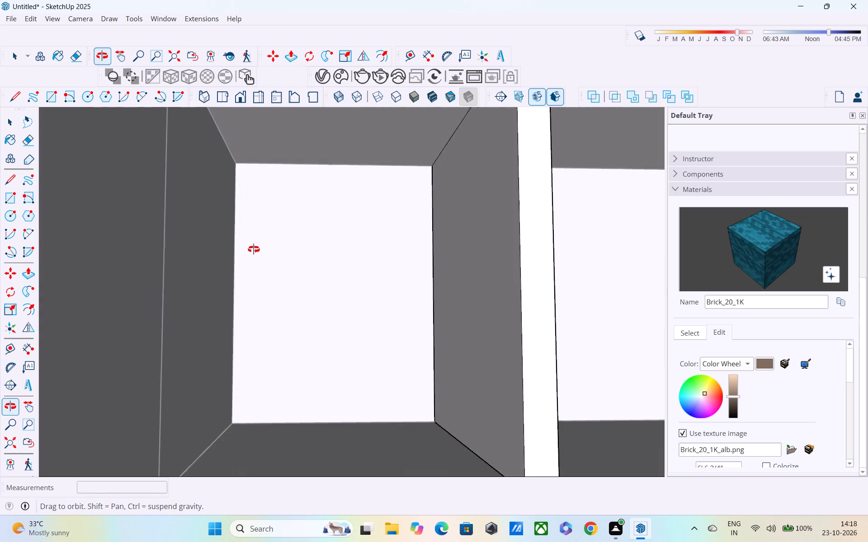
{"action": "middle_click_drag", "start_coordinate": [254, 249], "coordinate": [255, 257]}
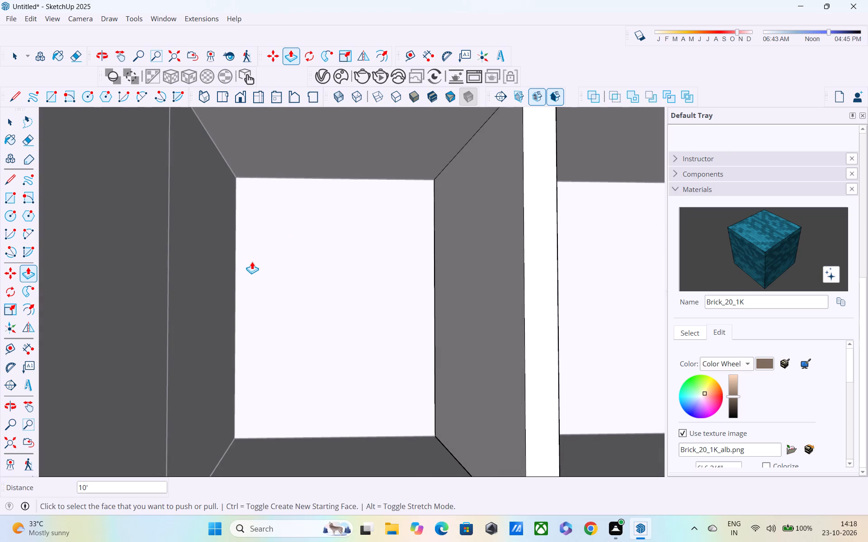
{"action": "middle_click_drag", "start_coordinate": [252, 280], "coordinate": [240, 346]}
{"action": "scroll", "coordinate": [238, 322], "scroll_direction": "down", "scroll_amount": 2}
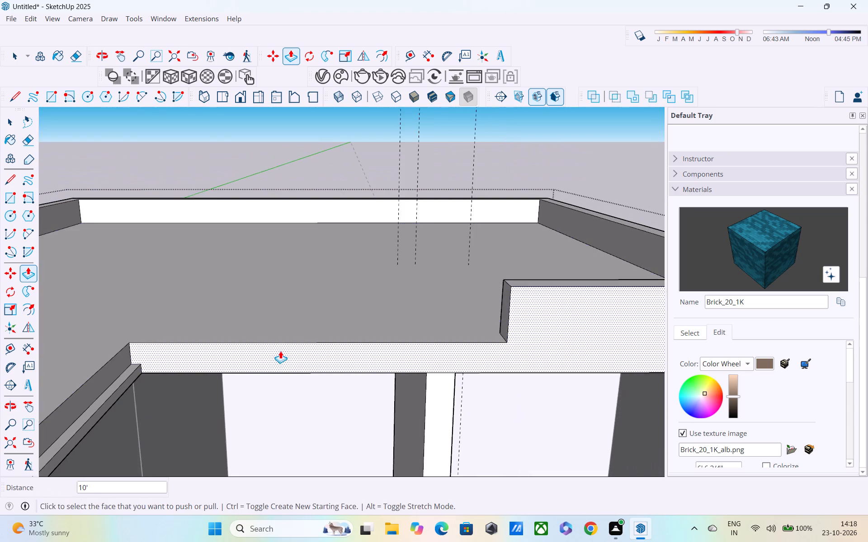
{"action": "middle_click_drag", "start_coordinate": [280, 351], "coordinate": [258, 306]}
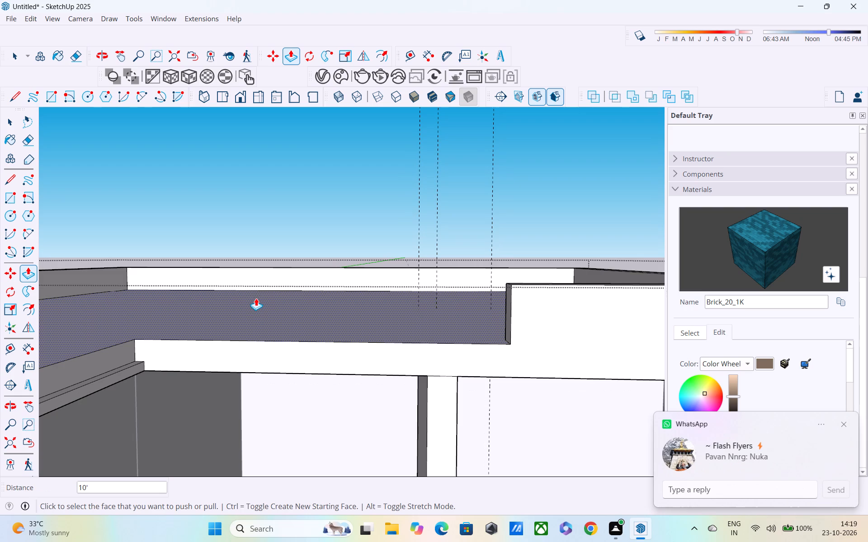
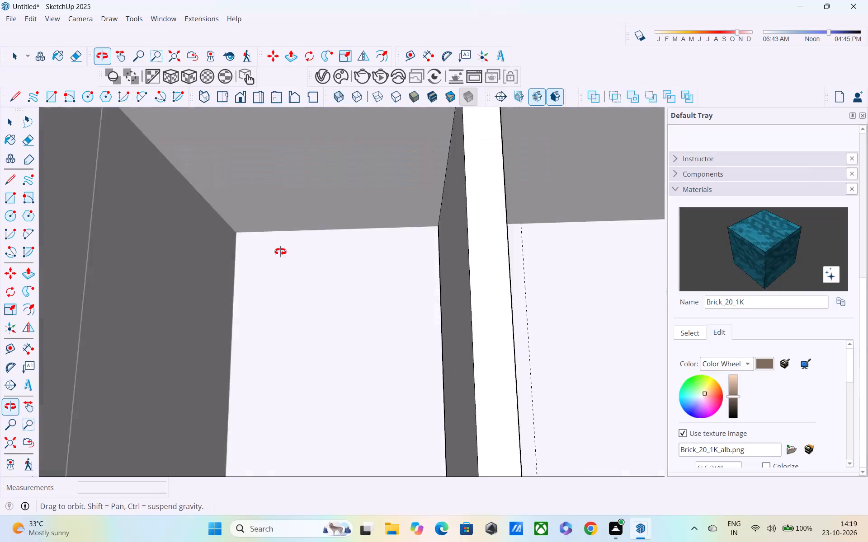
Draw a 9" line along the top edge of the partition wall's side, from the roof slab's front edge back under the slab.
{"action": "scroll", "coordinate": [295, 311], "scroll_direction": "down", "scroll_amount": 4}
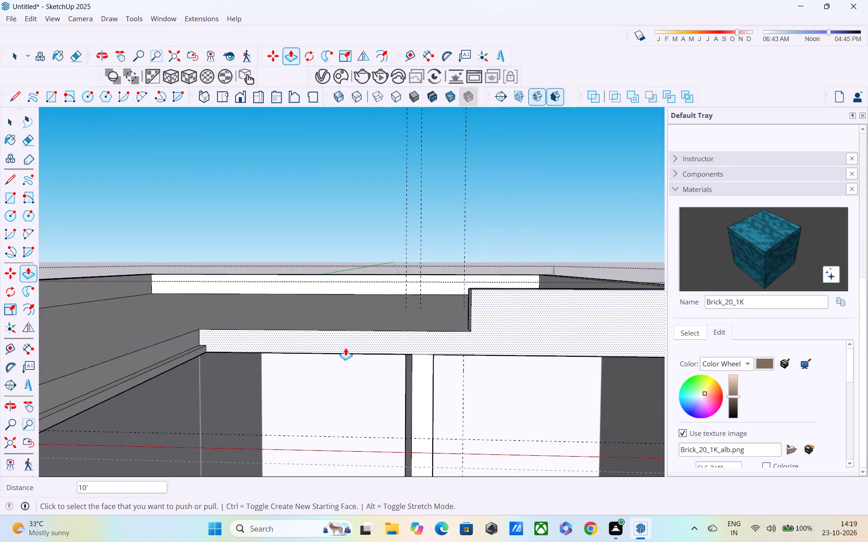
{"action": "middle_click_drag", "start_coordinate": [345, 348], "coordinate": [340, 292]}
{"action": "middle_click_drag", "start_coordinate": [320, 363], "coordinate": [311, 335]}
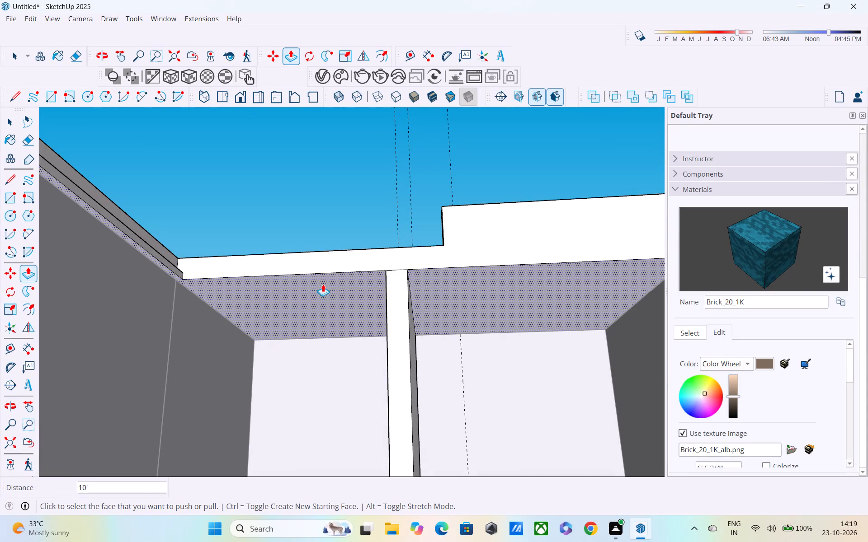
{"action": "key", "text": "l"}
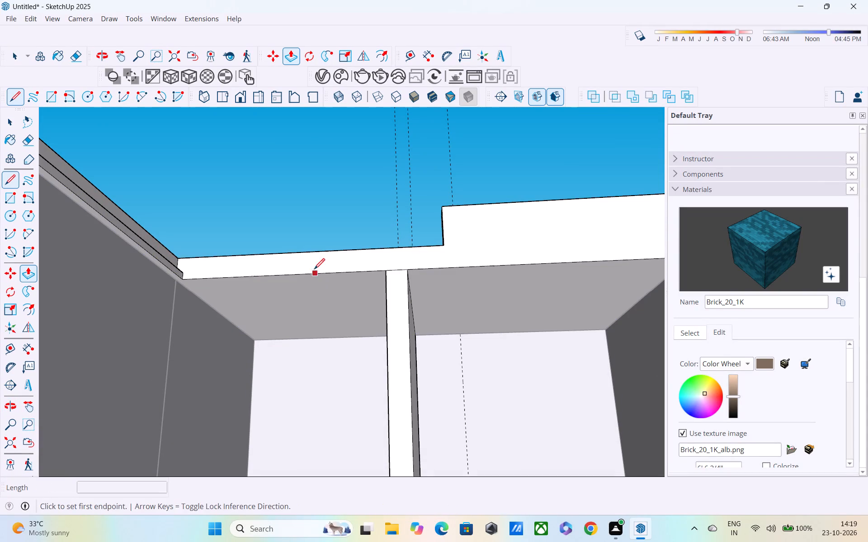
{"action": "middle_click_drag", "start_coordinate": [311, 270], "coordinate": [294, 264]}
{"action": "scroll", "coordinate": [324, 280], "scroll_direction": "up", "scroll_amount": 3}
{"action": "middle_click_drag", "start_coordinate": [335, 252], "coordinate": [395, 231]}
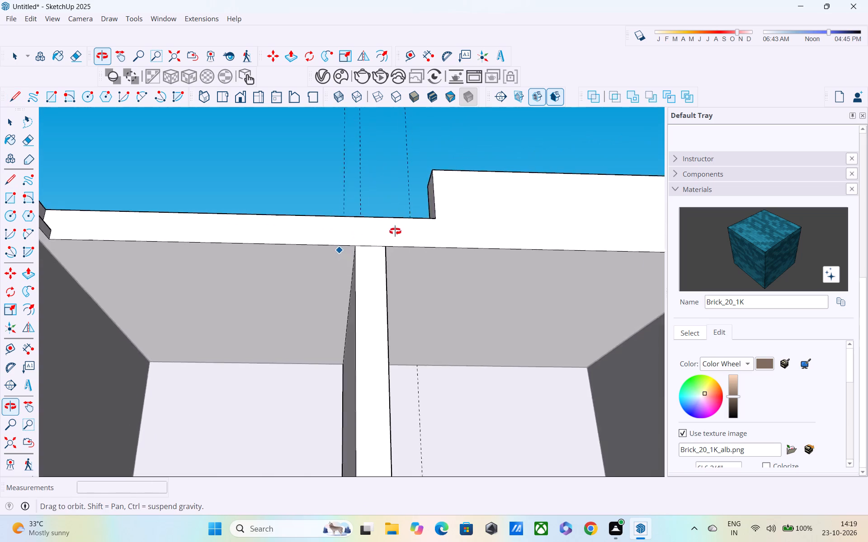
{"action": "middle_click_drag", "start_coordinate": [395, 231], "coordinate": [484, 235]}
{"action": "middle_click_drag", "start_coordinate": [384, 246], "coordinate": [419, 287]}
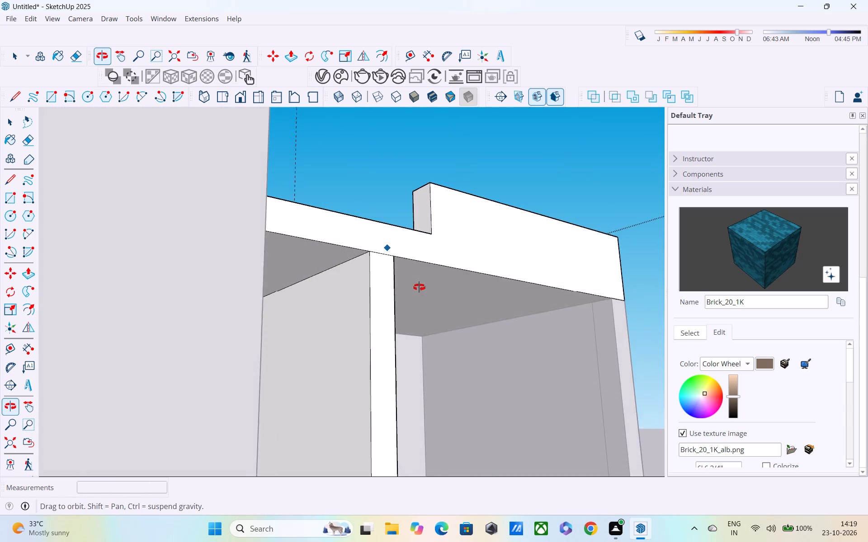
{"action": "middle_click_drag", "start_coordinate": [419, 287], "coordinate": [406, 278]}
{"action": "scroll", "coordinate": [388, 267], "scroll_direction": "up", "scroll_amount": 3}
{"action": "middle_click_drag", "start_coordinate": [363, 254], "coordinate": [421, 236]}
{"action": "scroll", "coordinate": [379, 248], "scroll_direction": "up", "scroll_amount": 2}
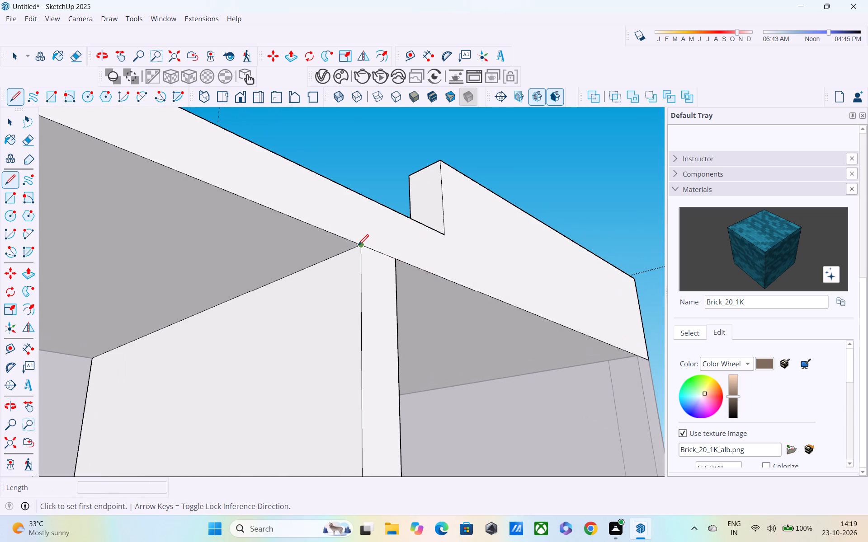
{"action": "left_click", "coordinate": [360, 249]}
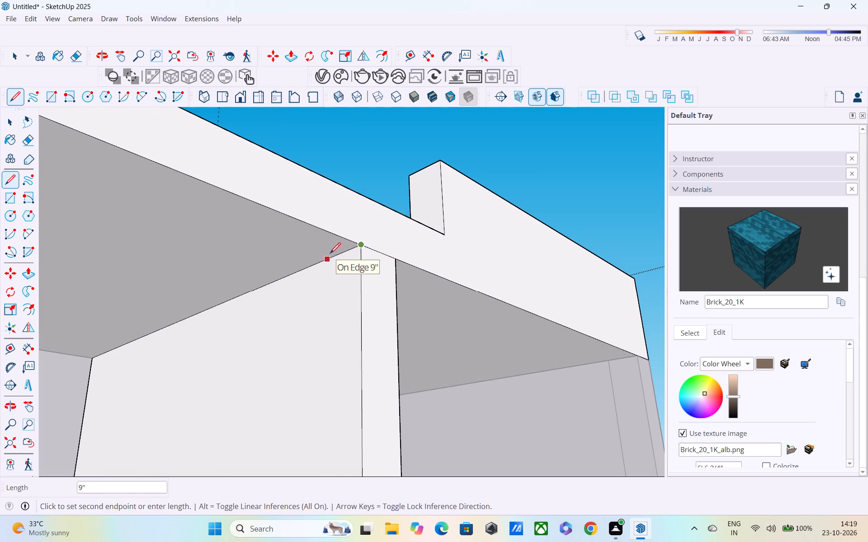
{"action": "left_click", "coordinate": [330, 254]}
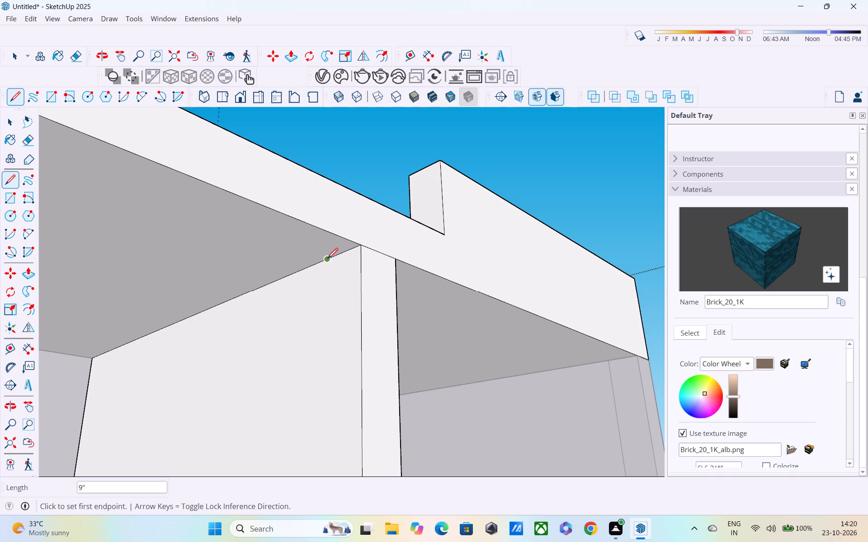
Draw a line on the slab's underside, parallel to its front edge, from the 9" point across to the side wall near the inner corner.
{"action": "left_click", "coordinate": [325, 261]}
{"action": "middle_click_drag", "start_coordinate": [245, 235], "coordinate": [256, 238], "text": "shift"}
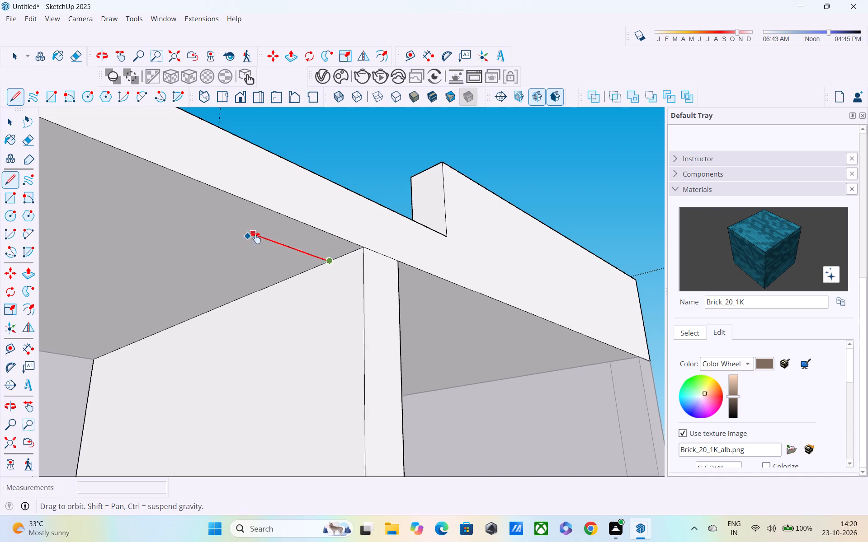
{"action": "middle_click_drag", "start_coordinate": [256, 238], "coordinate": [459, 250], "text": "shift"}
{"action": "middle_click_drag", "start_coordinate": [446, 243], "coordinate": [244, 267]}
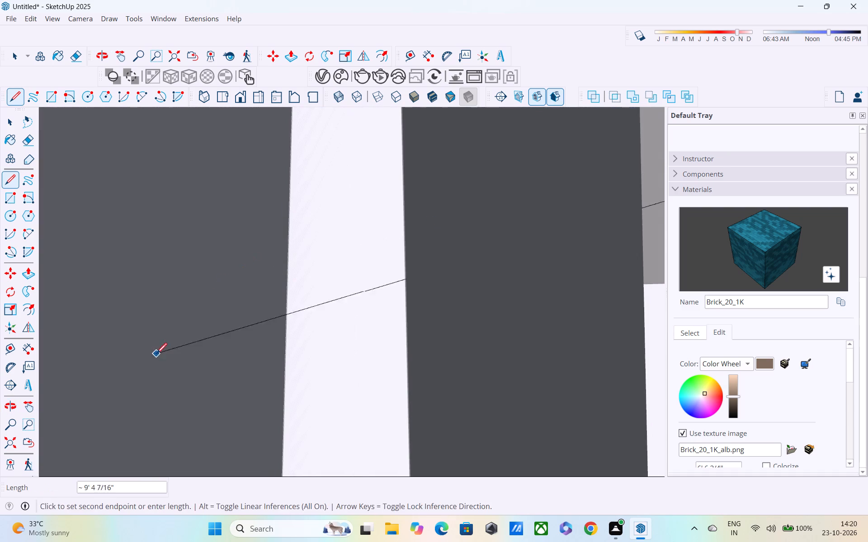
{"action": "left_click", "coordinate": [11, 441]}
{"action": "middle_click_drag", "start_coordinate": [437, 227], "coordinate": [231, 279]}
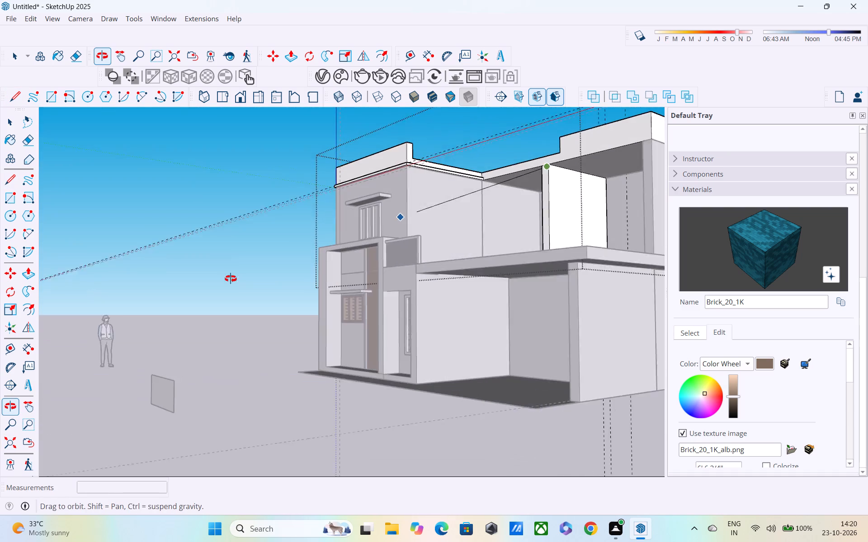
{"action": "middle_click_drag", "start_coordinate": [231, 279], "coordinate": [259, 273]}
{"action": "scroll", "coordinate": [584, 166], "scroll_direction": "up", "scroll_amount": 2}
{"action": "middle_click_drag", "start_coordinate": [525, 179], "coordinate": [525, 127]}
{"action": "scroll", "coordinate": [505, 171], "scroll_direction": "up", "scroll_amount": 5}
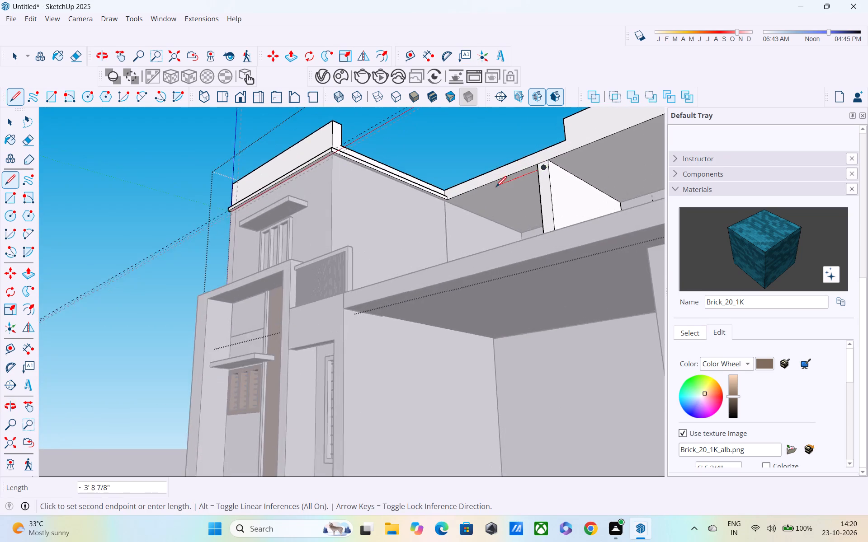
{"action": "scroll", "coordinate": [496, 188], "scroll_direction": "up", "scroll_amount": 8}
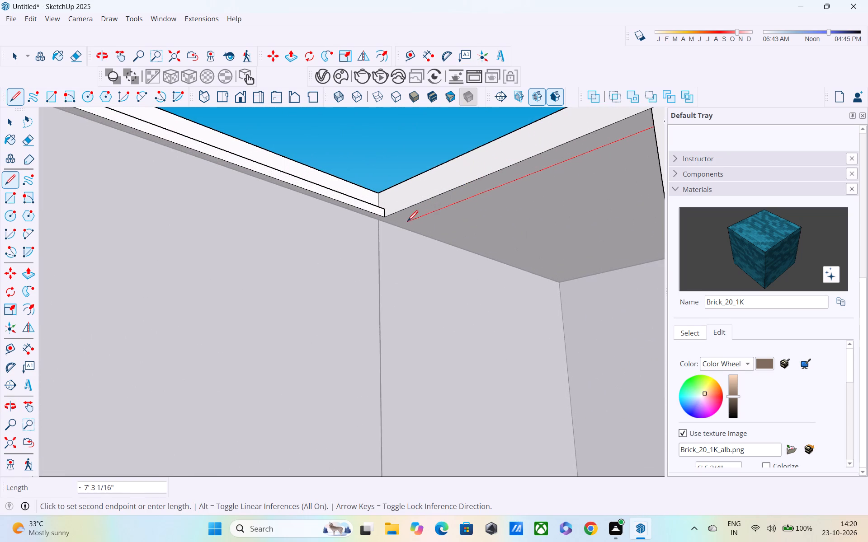
{"action": "left_click", "coordinate": [402, 226]}
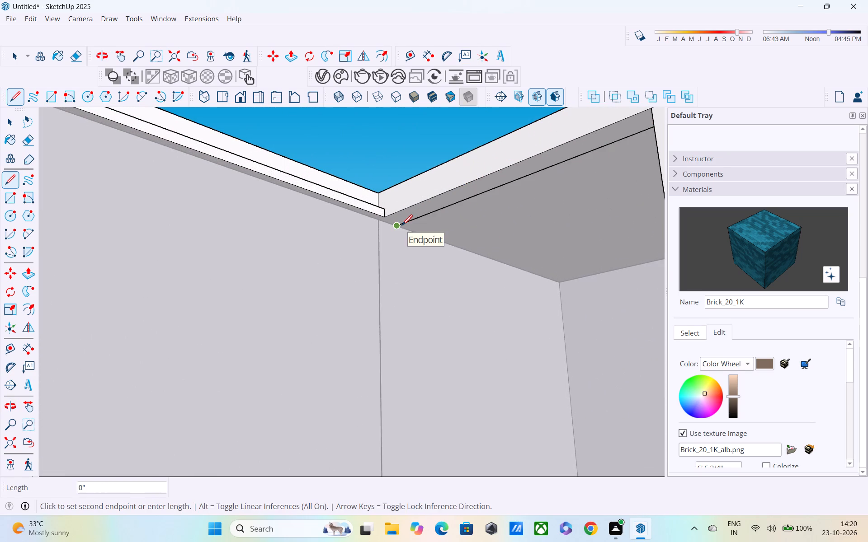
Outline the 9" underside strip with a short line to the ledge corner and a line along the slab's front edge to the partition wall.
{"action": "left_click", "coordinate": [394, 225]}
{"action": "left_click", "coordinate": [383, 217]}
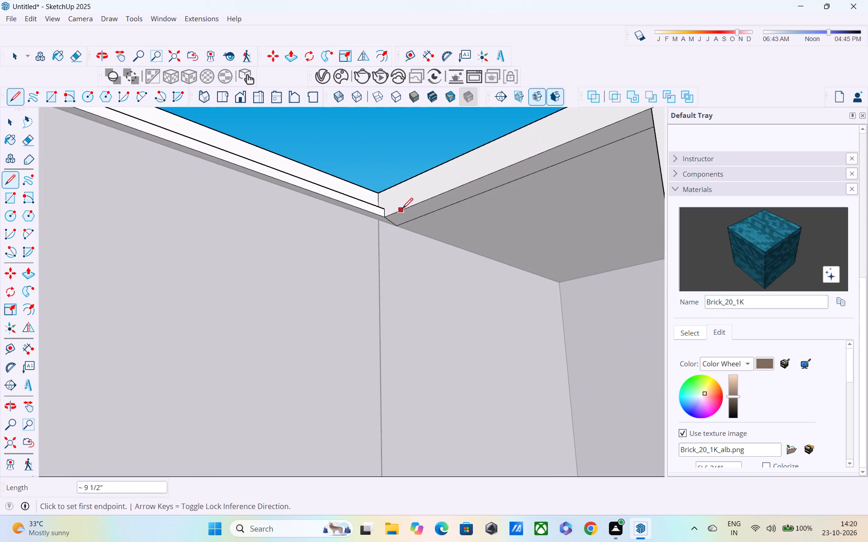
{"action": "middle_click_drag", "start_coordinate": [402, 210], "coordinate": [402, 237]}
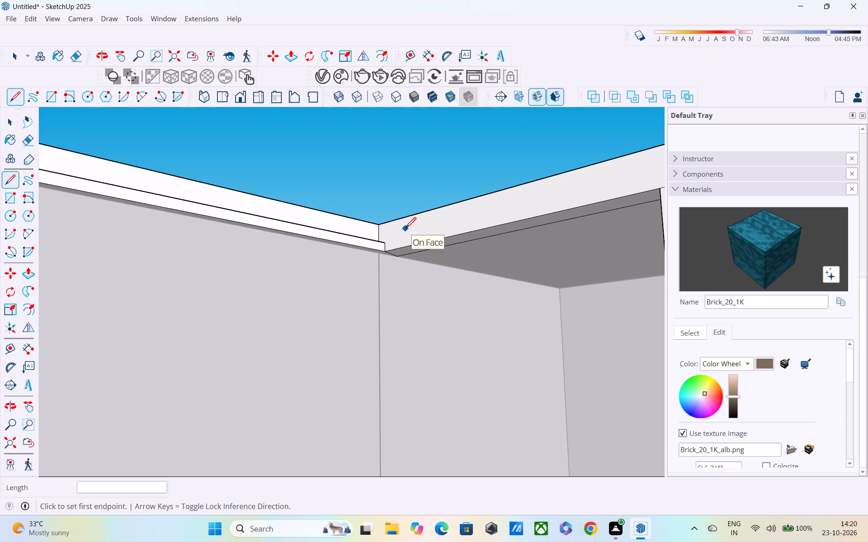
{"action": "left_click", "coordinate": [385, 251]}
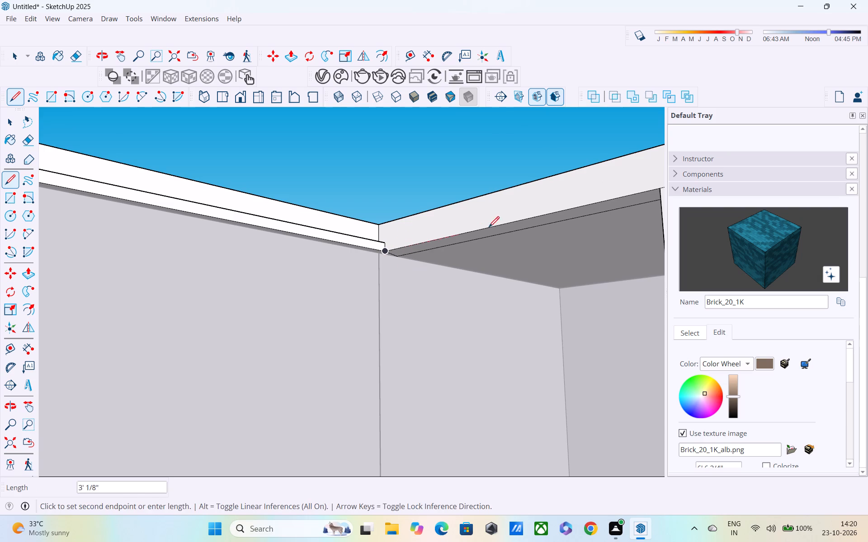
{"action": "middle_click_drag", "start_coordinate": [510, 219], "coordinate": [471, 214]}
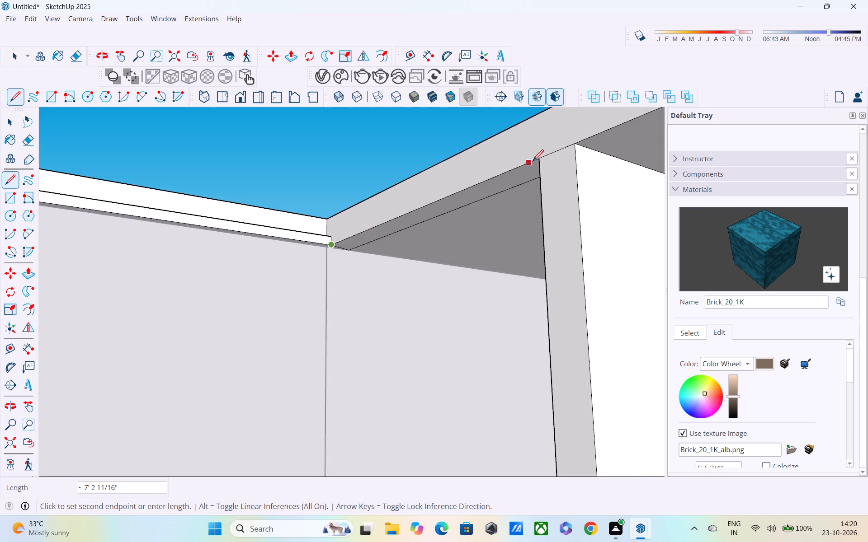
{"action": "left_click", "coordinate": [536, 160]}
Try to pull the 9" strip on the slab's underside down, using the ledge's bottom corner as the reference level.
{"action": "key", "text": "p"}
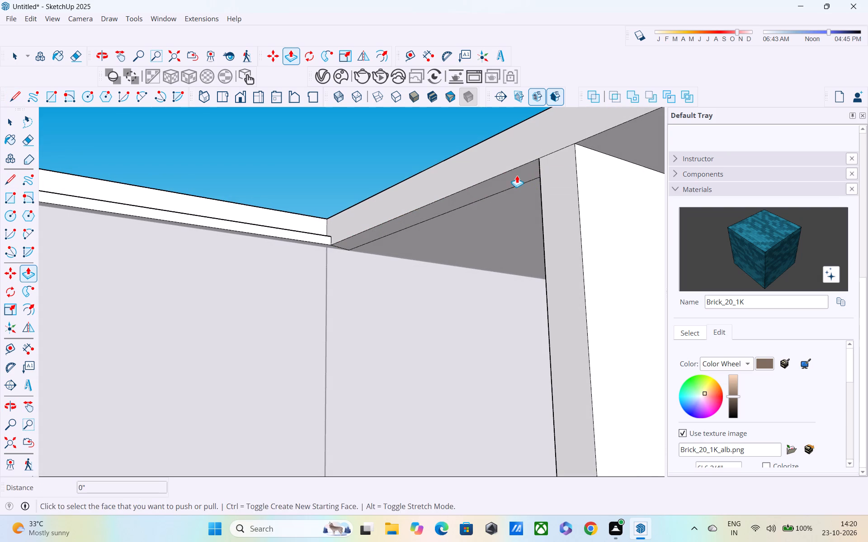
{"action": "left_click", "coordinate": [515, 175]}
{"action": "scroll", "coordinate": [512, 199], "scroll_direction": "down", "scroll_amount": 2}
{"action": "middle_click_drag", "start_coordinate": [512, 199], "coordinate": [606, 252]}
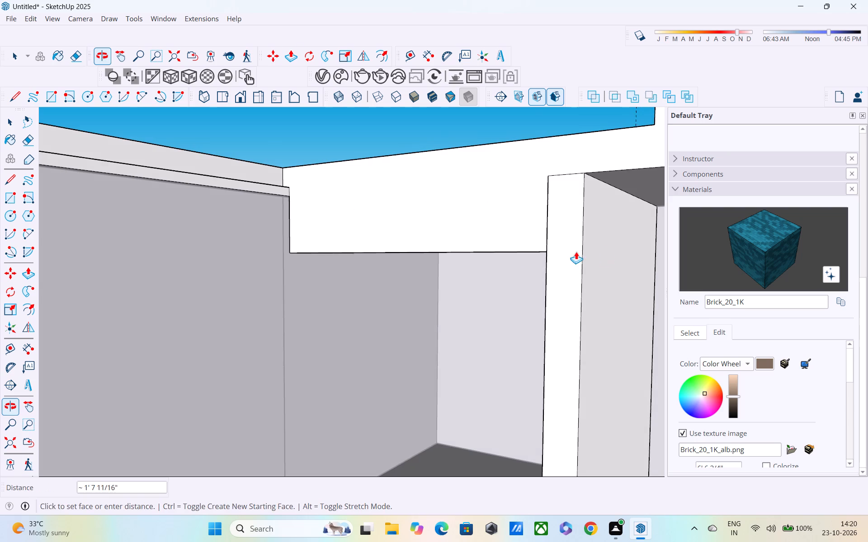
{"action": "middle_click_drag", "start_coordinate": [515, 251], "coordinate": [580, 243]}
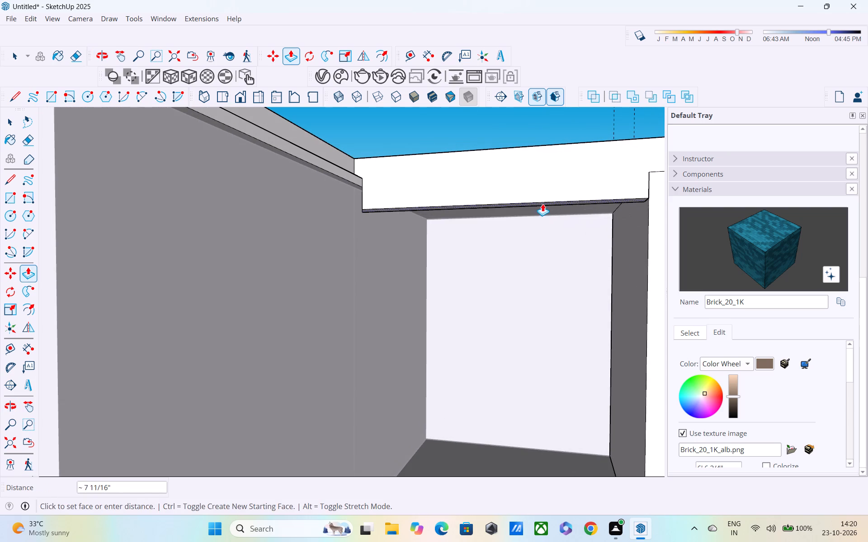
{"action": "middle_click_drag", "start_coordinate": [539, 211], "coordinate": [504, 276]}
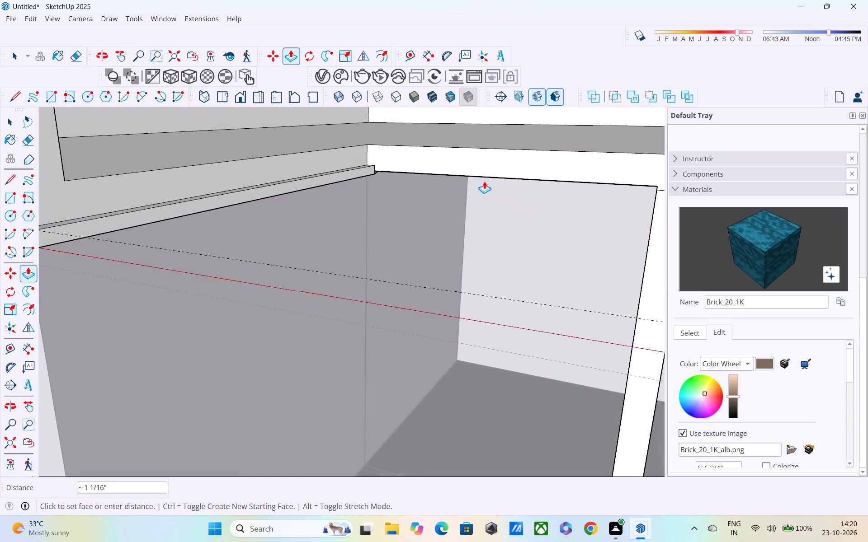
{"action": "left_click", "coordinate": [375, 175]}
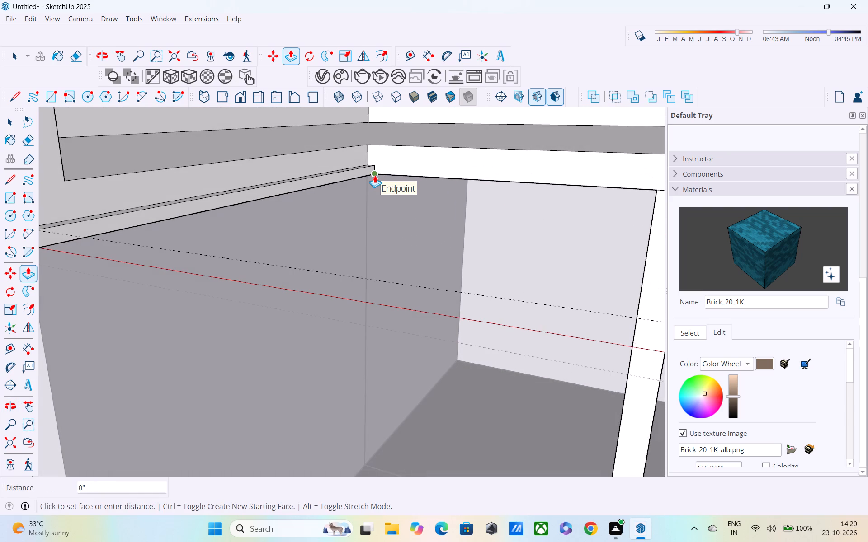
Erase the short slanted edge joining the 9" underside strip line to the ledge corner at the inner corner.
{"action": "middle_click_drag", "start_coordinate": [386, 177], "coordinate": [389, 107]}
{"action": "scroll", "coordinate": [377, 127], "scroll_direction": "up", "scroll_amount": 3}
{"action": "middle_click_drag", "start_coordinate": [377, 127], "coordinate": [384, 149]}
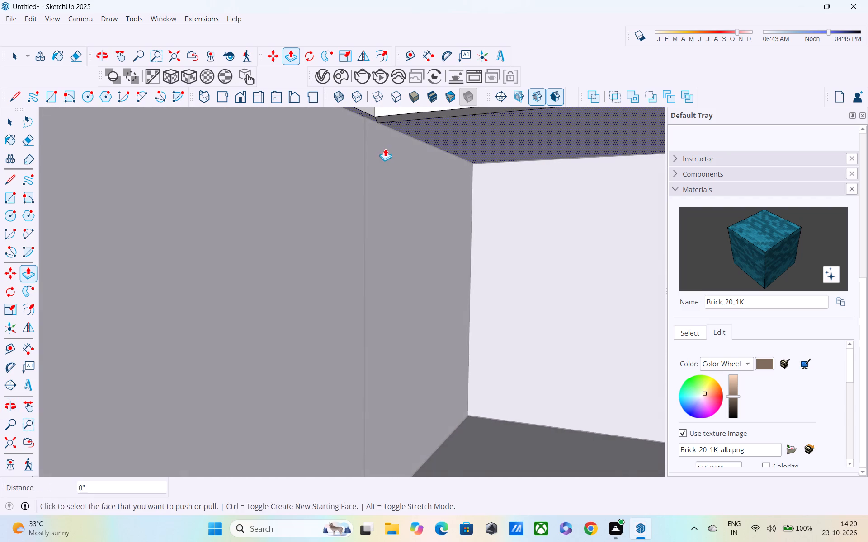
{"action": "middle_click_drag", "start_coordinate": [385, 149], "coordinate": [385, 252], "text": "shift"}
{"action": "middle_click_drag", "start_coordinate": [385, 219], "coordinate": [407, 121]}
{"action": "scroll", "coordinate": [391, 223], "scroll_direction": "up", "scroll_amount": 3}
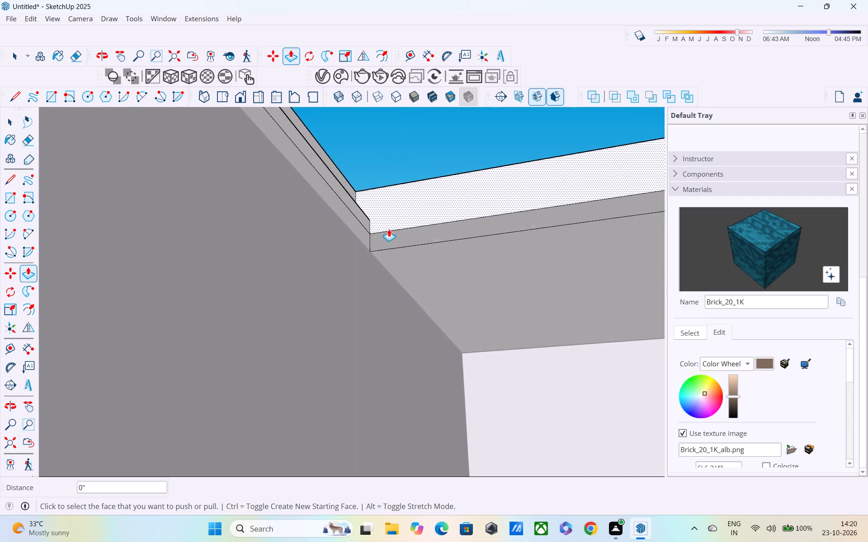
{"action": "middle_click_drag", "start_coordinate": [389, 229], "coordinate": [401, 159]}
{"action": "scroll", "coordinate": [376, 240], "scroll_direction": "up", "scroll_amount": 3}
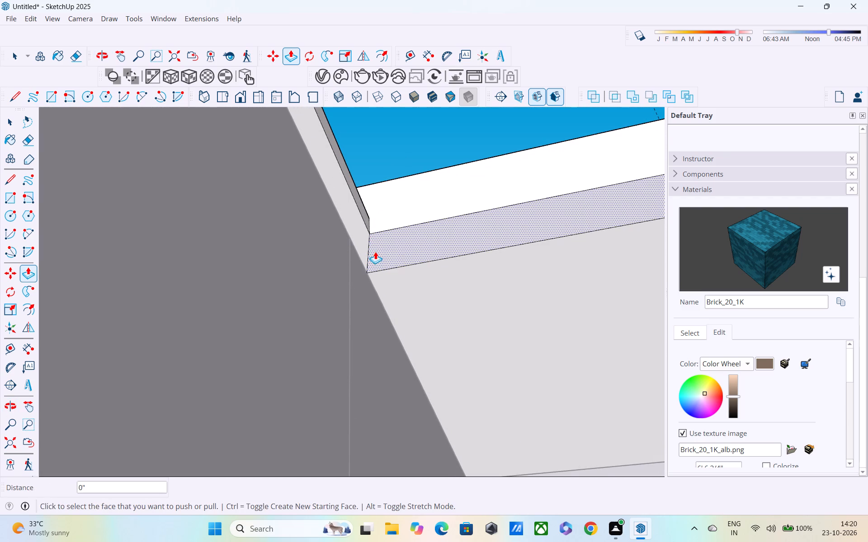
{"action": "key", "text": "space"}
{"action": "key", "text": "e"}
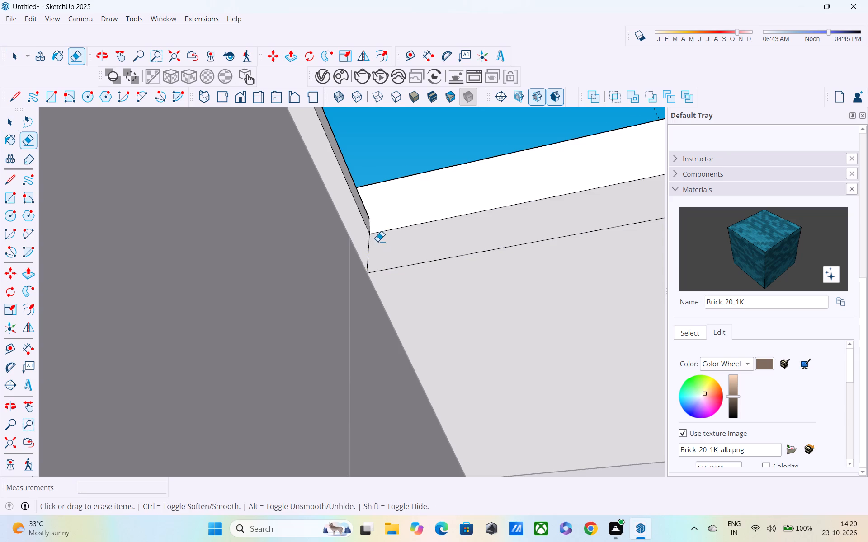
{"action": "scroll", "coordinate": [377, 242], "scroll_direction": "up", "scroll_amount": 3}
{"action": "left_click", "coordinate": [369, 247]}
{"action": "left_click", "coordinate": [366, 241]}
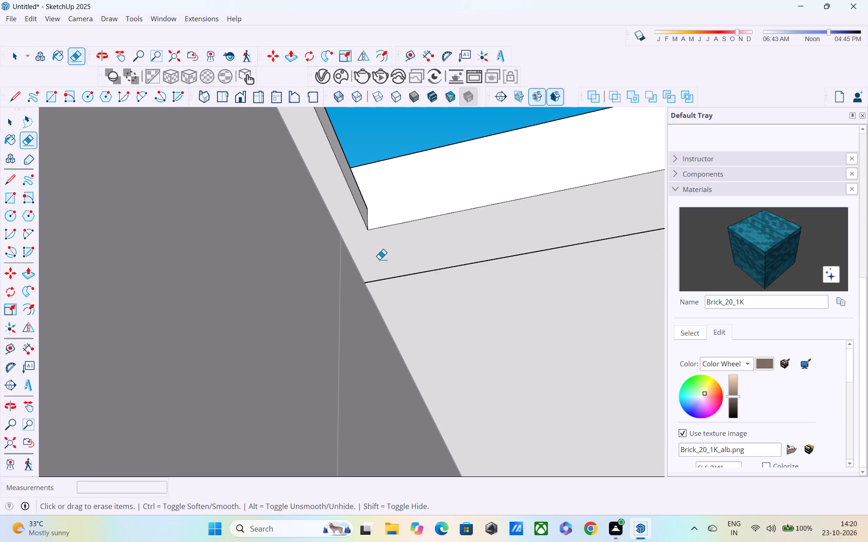
Draw a short line on the slab's underside from the ledge's bottom corner straight to the wall corner.
{"action": "key", "text": "l"}
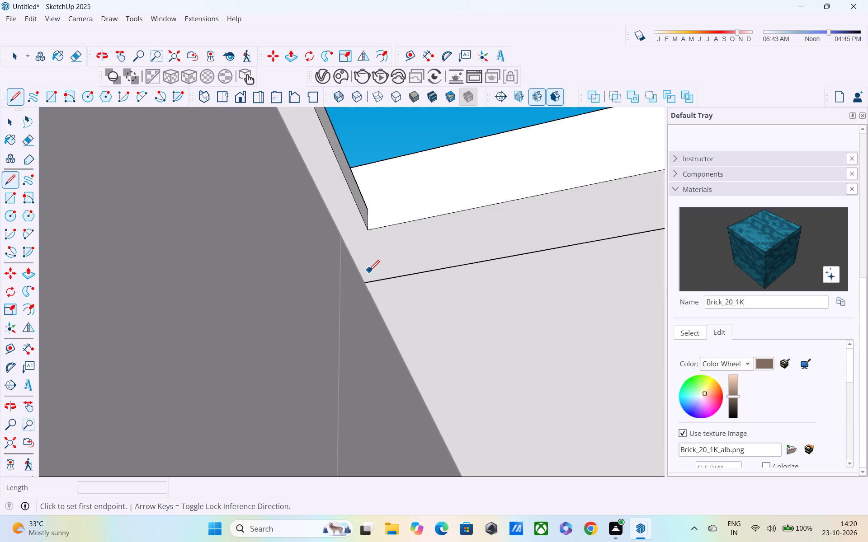
{"action": "left_click", "coordinate": [369, 231]}
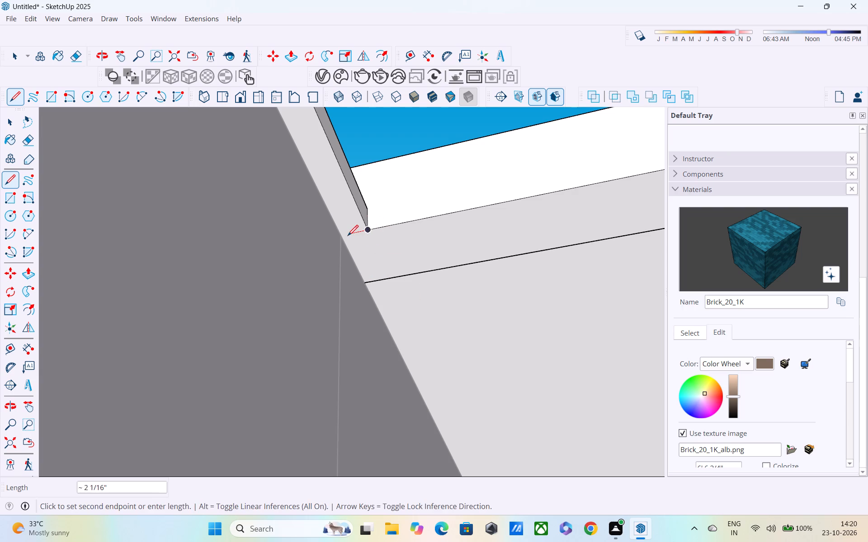
{"action": "left_click", "coordinate": [344, 238]}
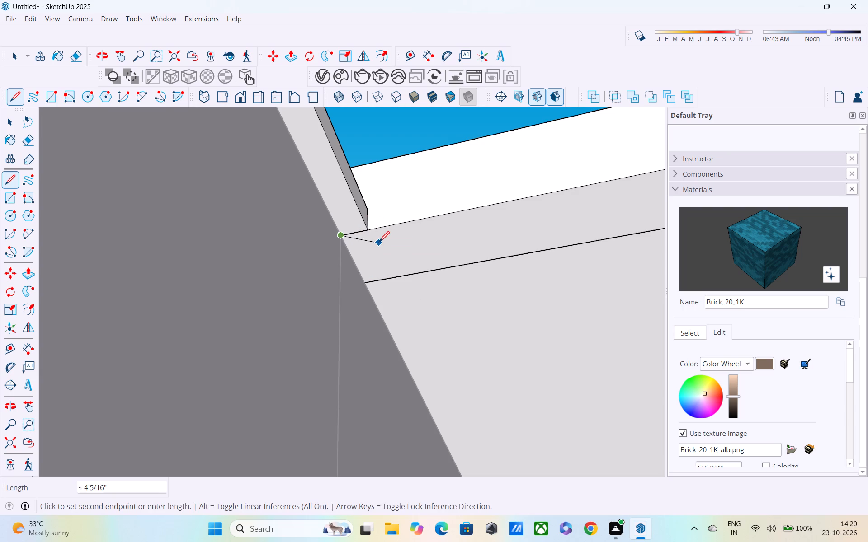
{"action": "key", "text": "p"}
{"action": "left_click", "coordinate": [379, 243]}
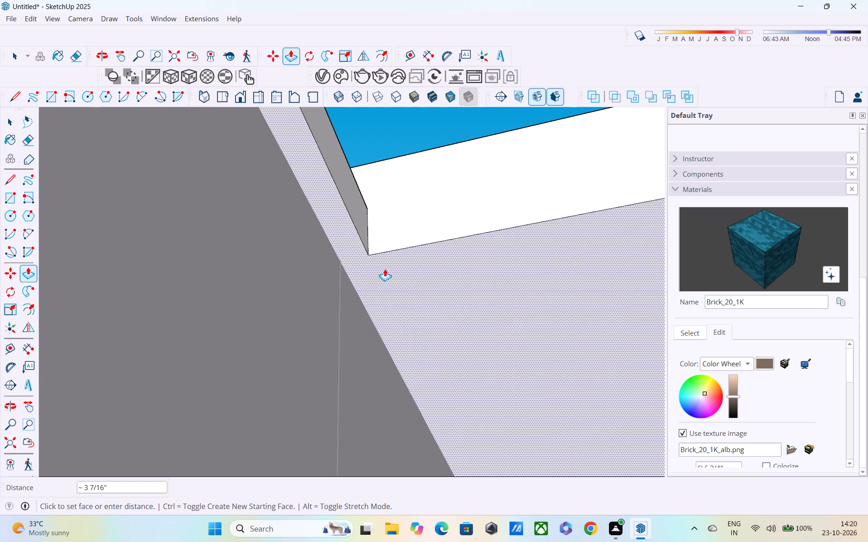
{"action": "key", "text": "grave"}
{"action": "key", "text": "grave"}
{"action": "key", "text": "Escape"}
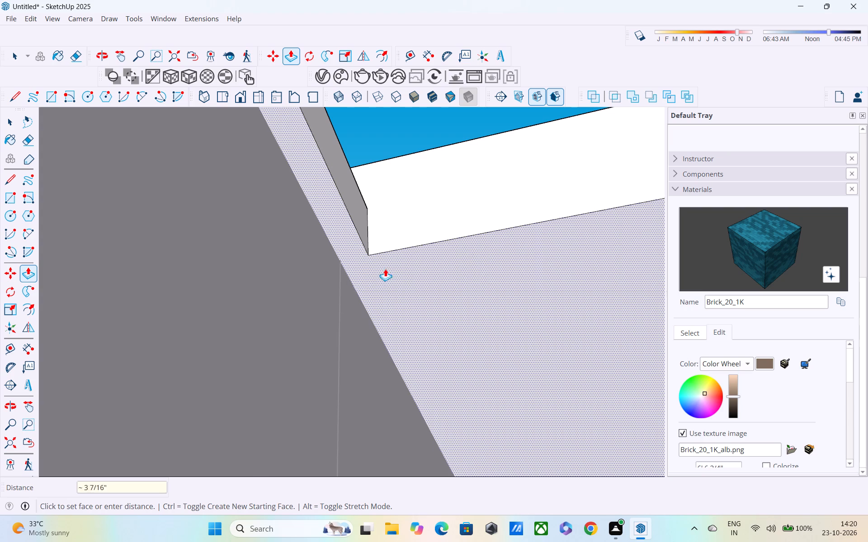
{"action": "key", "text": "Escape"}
Close the underside strip with a 9" line along the side wall, from the wall corner to the end of the parallel strip line.
{"action": "key", "text": "l"}
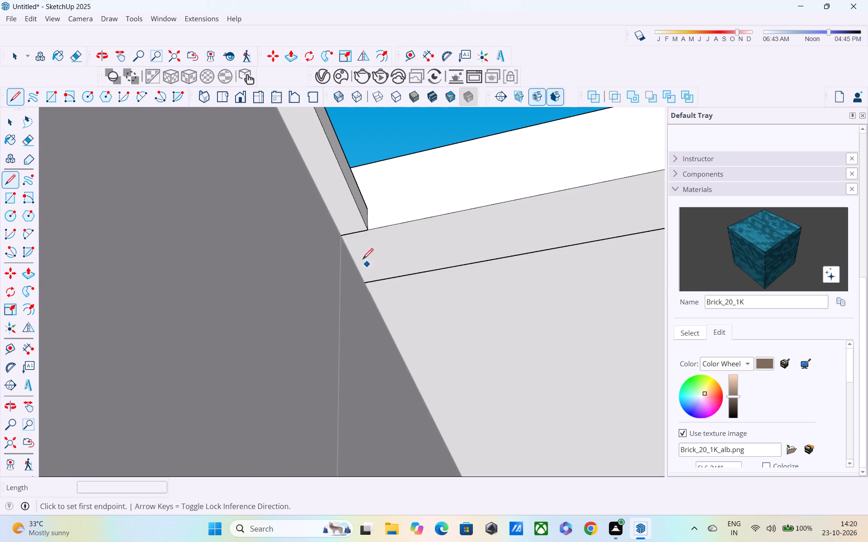
{"action": "left_click", "coordinate": [344, 234]}
{"action": "left_click", "coordinate": [364, 280]}
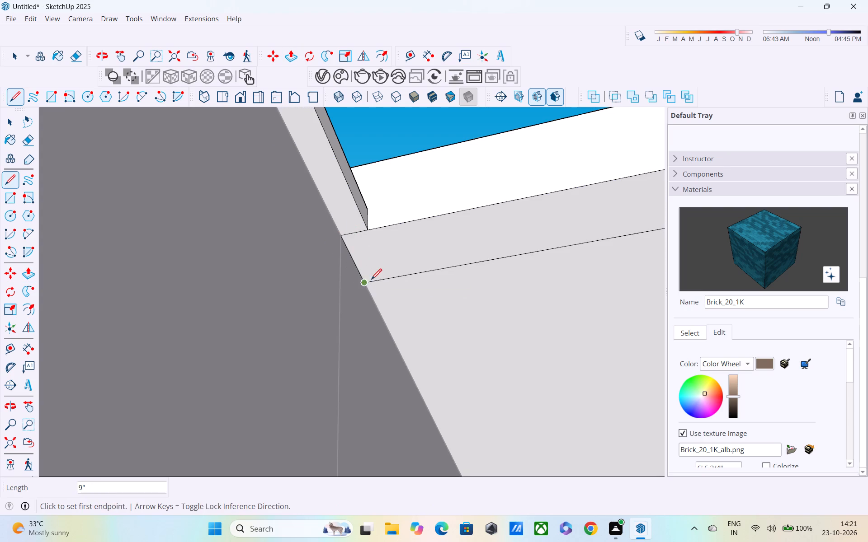
Pull the closed 9" strip on the slab's underside down 1.5' to form a beam.
{"action": "key", "text": "p"}
{"action": "left_click", "coordinate": [397, 247]}
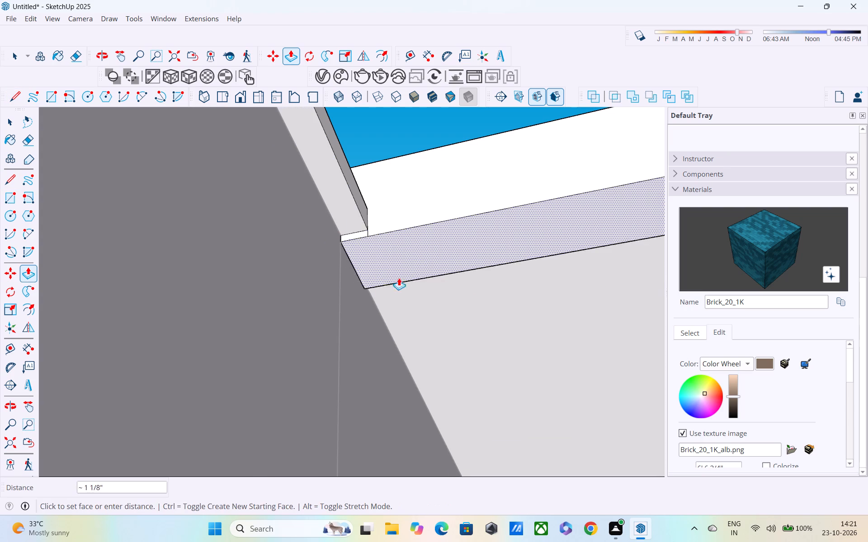
{"action": "scroll", "coordinate": [401, 298], "scroll_direction": "down", "scroll_amount": 7}
{"action": "middle_click_drag", "start_coordinate": [410, 288], "coordinate": [406, 347]}
{"action": "scroll", "coordinate": [420, 328], "scroll_direction": "down", "scroll_amount": 4}
{"action": "middle_click_drag", "start_coordinate": [443, 328], "coordinate": [443, 375]}
{"action": "scroll", "coordinate": [452, 360], "scroll_direction": "down", "scroll_amount": 3}
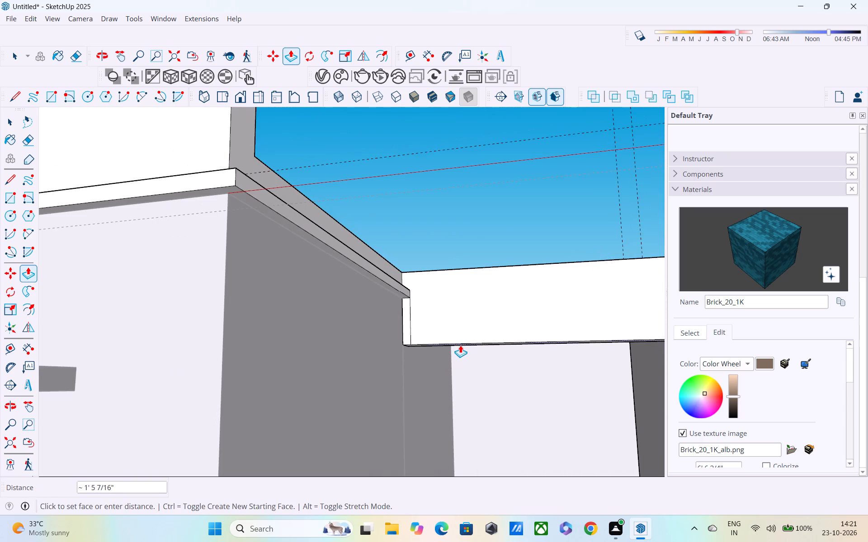
{"action": "middle_click_drag", "start_coordinate": [462, 341], "coordinate": [439, 368]}
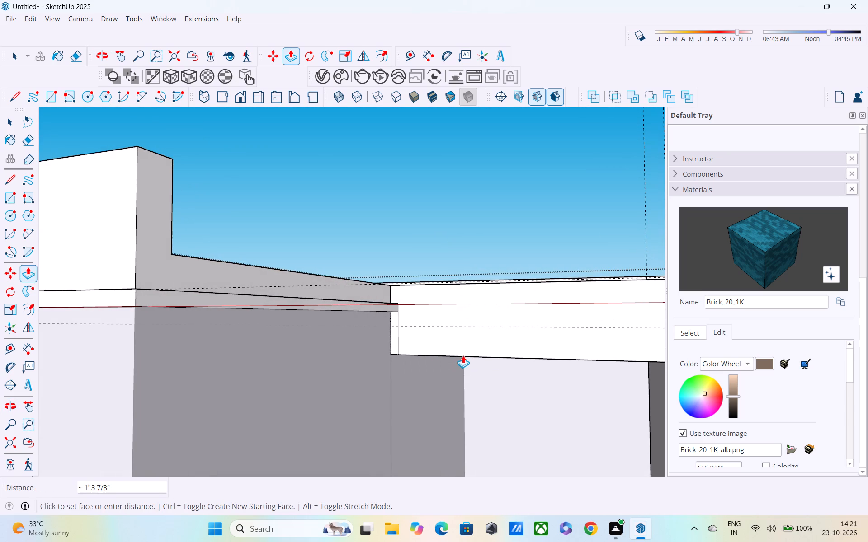
{"action": "type", "text": "1.5'"}
{"action": "key", "text": "Return"}
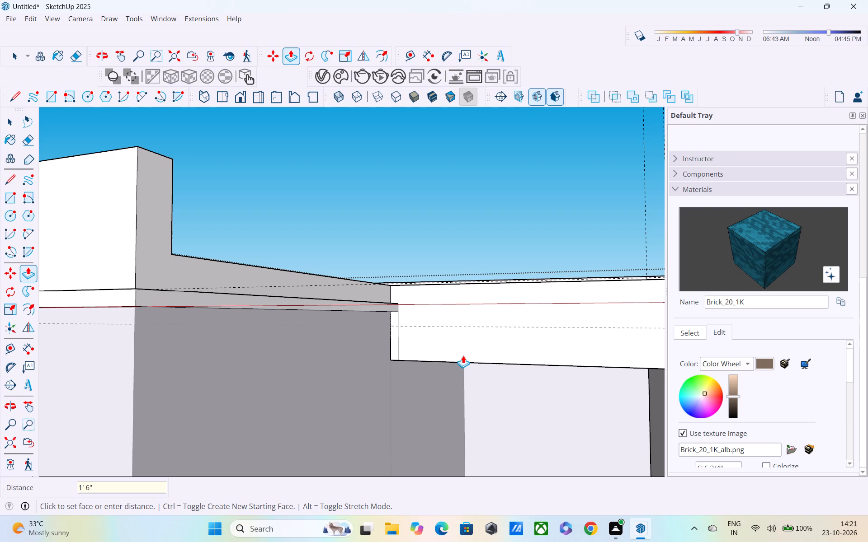
Leave the slab group and delete the lower of the two long horizontal guide lines crossing the house at roof level.
{"action": "scroll", "coordinate": [476, 373], "scroll_direction": "down", "scroll_amount": 6}
{"action": "middle_click_drag", "start_coordinate": [489, 361], "coordinate": [472, 331]}
{"action": "scroll", "coordinate": [472, 331], "scroll_direction": "up", "scroll_amount": 1}
{"action": "scroll", "coordinate": [472, 337], "scroll_direction": "down", "scroll_amount": 5}
{"action": "middle_click_drag", "start_coordinate": [476, 369], "coordinate": [495, 410]}
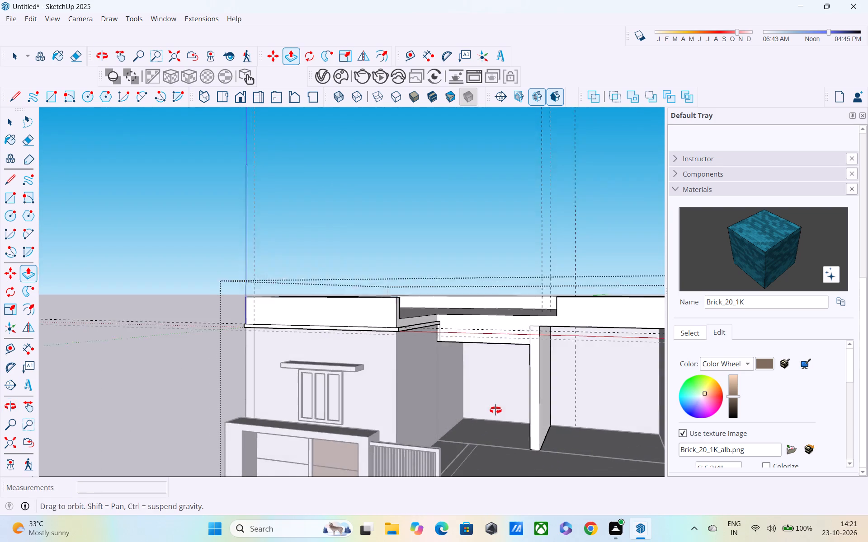
{"action": "middle_click_drag", "start_coordinate": [495, 410], "coordinate": [496, 410]}
{"action": "key", "text": "Escape"}
{"action": "key", "text": "grave"}
{"action": "key", "text": "b"}
{"action": "key", "text": "space"}
{"action": "left_click", "coordinate": [320, 242]}
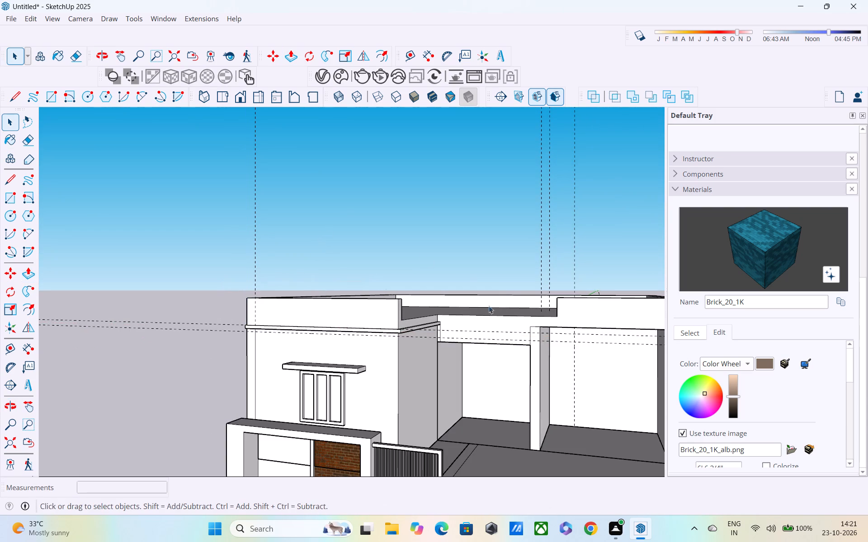
{"action": "scroll", "coordinate": [480, 378], "scroll_direction": "up", "scroll_amount": 6}
{"action": "scroll", "coordinate": [435, 312], "scroll_direction": "down", "scroll_amount": 9}
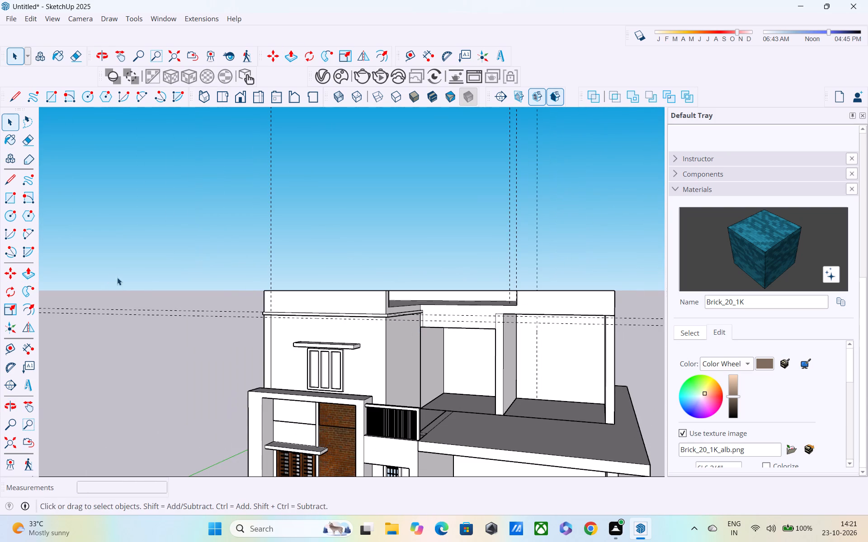
{"action": "left_click_drag", "start_coordinate": [117, 277], "coordinate": [104, 346]}
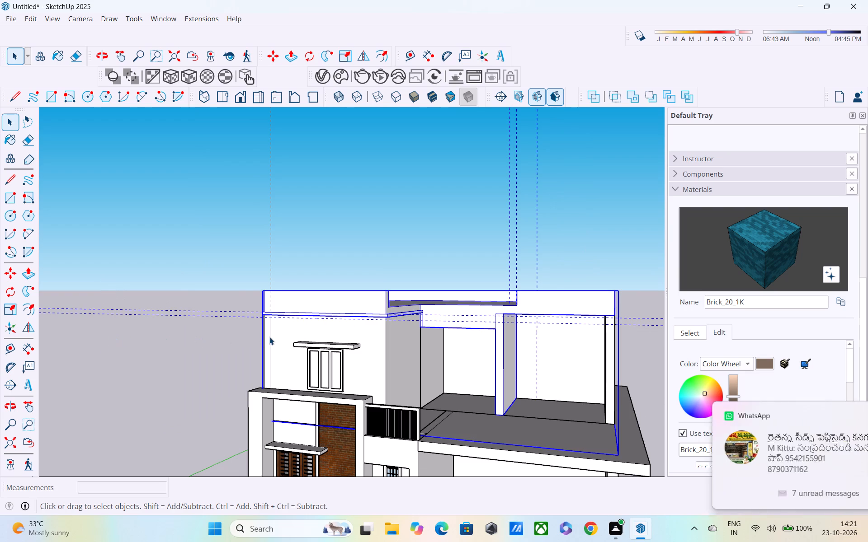
{"action": "double_click", "coordinate": [270, 337]}
{"action": "left_click_drag", "start_coordinate": [215, 296], "coordinate": [194, 327]}
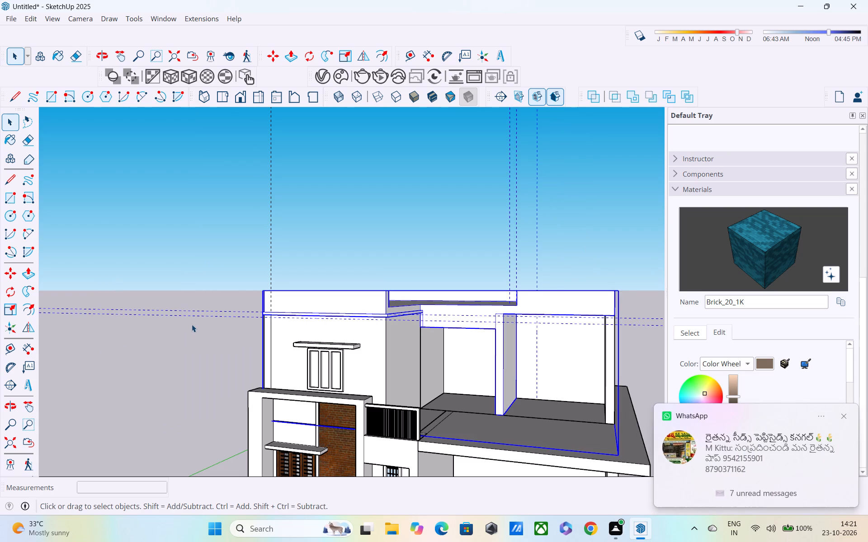
{"action": "triple_click", "coordinate": [300, 324]}
{"action": "left_click_drag", "start_coordinate": [191, 289], "coordinate": [162, 337]}
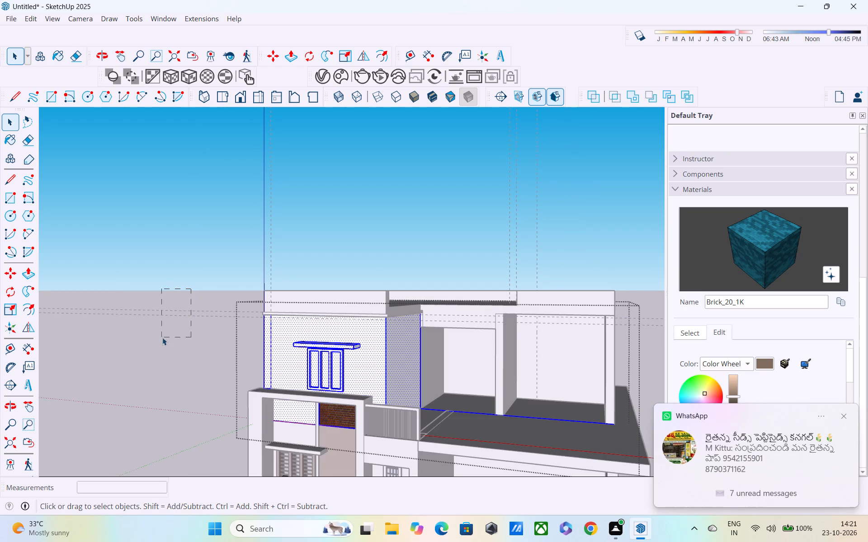
{"action": "left_click", "coordinate": [170, 306]}
{"action": "double_click", "coordinate": [221, 318]}
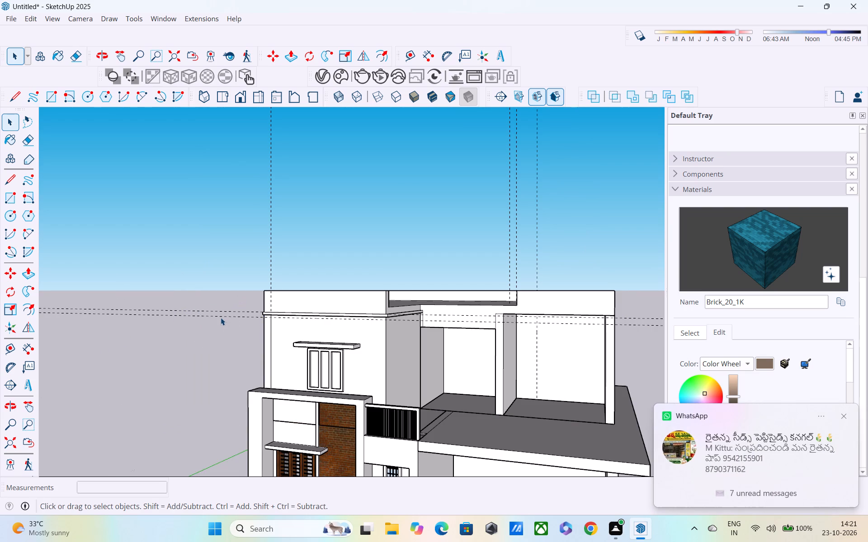
{"action": "key", "text": "Delete"}
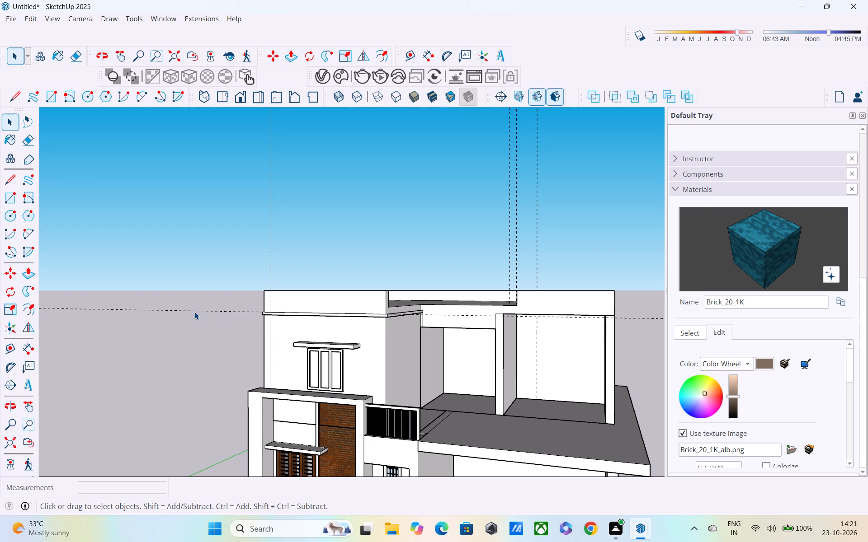
Open the slab group and delete the remaining long horizontal guide line at roof level.
{"action": "left_click", "coordinate": [194, 312]}
{"action": "double_click", "coordinate": [194, 312]}
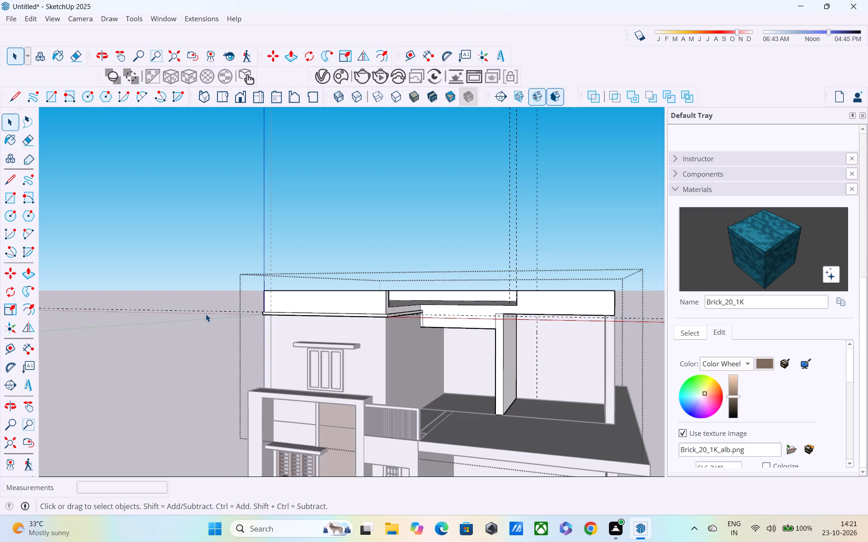
{"action": "left_click_drag", "start_coordinate": [208, 298], "coordinate": [173, 320]}
{"action": "key", "text": "Delete"}
Delete the three vertical guide lines rising above the roof near the partition wall.
{"action": "scroll", "coordinate": [231, 319], "scroll_direction": "down", "scroll_amount": 2}
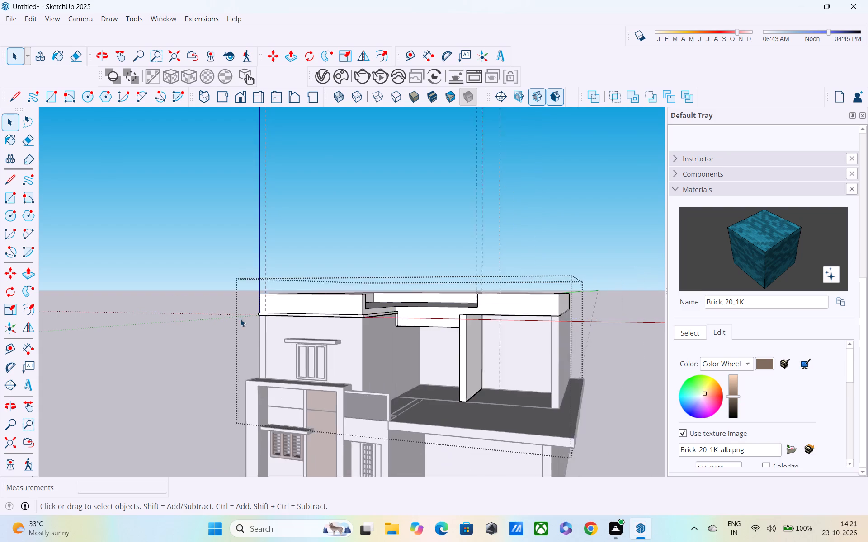
{"action": "scroll", "coordinate": [241, 319], "scroll_direction": "down", "scroll_amount": 1}
{"action": "scroll", "coordinate": [314, 313], "scroll_direction": "down", "scroll_amount": 4}
{"action": "middle_click_drag", "start_coordinate": [314, 313], "coordinate": [308, 392]}
{"action": "left_click_drag", "start_coordinate": [454, 262], "coordinate": [403, 257]}
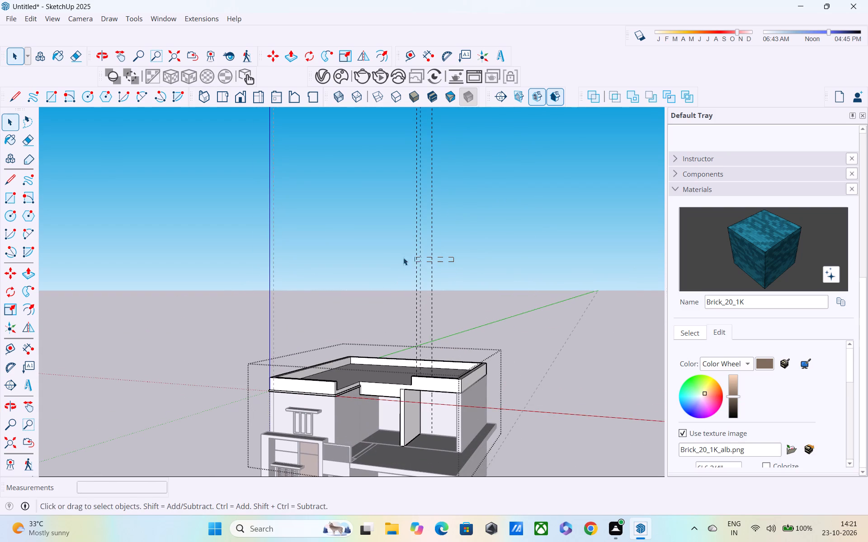
{"action": "left_click_drag", "start_coordinate": [403, 257], "coordinate": [367, 257]}
{"action": "key", "text": "Delete"}
Examine where the new beam meets the partition wall and the slab's underside over the adjoining open room.
{"action": "middle_click_drag", "start_coordinate": [412, 327], "coordinate": [423, 306]}
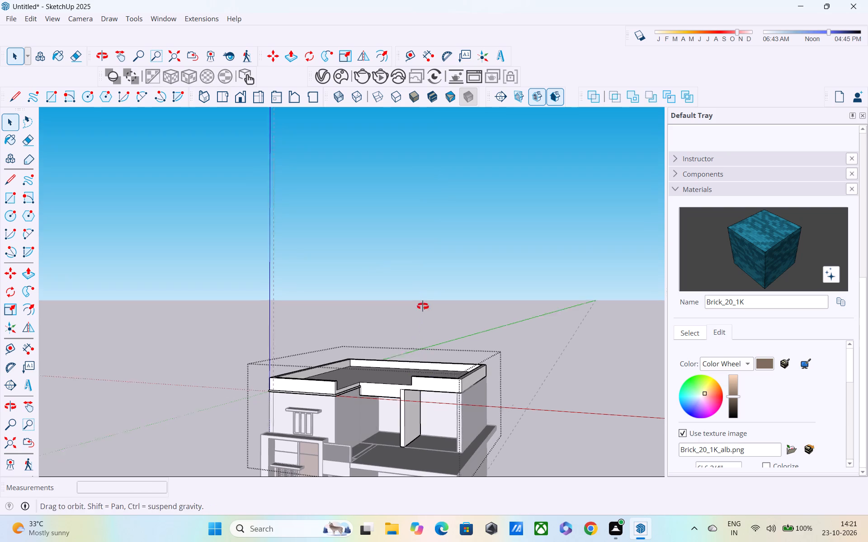
{"action": "middle_click_drag", "start_coordinate": [423, 306], "coordinate": [440, 273]}
{"action": "scroll", "coordinate": [409, 391], "scroll_direction": "up", "scroll_amount": 3}
{"action": "middle_click_drag", "start_coordinate": [409, 392], "coordinate": [512, 428]}
{"action": "scroll", "coordinate": [436, 417], "scroll_direction": "up", "scroll_amount": 5}
{"action": "middle_click_drag", "start_coordinate": [418, 398], "coordinate": [375, 354]}
{"action": "scroll", "coordinate": [371, 364], "scroll_direction": "down", "scroll_amount": 4}
{"action": "middle_click_drag", "start_coordinate": [365, 392], "coordinate": [339, 436]}
{"action": "scroll", "coordinate": [368, 388], "scroll_direction": "up", "scroll_amount": 4}
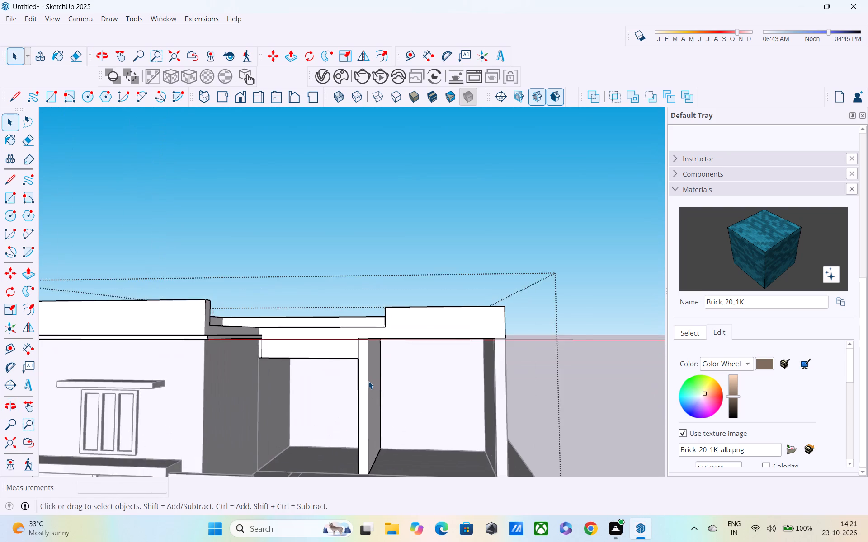
{"action": "scroll", "coordinate": [368, 381], "scroll_direction": "up", "scroll_amount": 1}
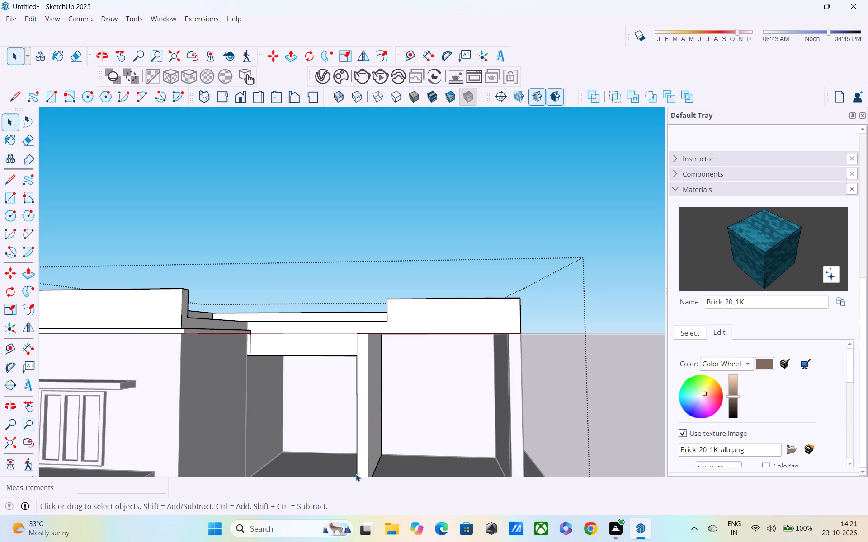
{"action": "middle_click_drag", "start_coordinate": [370, 354], "coordinate": [370, 379]}
{"action": "scroll", "coordinate": [367, 350], "scroll_direction": "up", "scroll_amount": 6}
{"action": "middle_click_drag", "start_coordinate": [370, 360], "coordinate": [368, 294]}
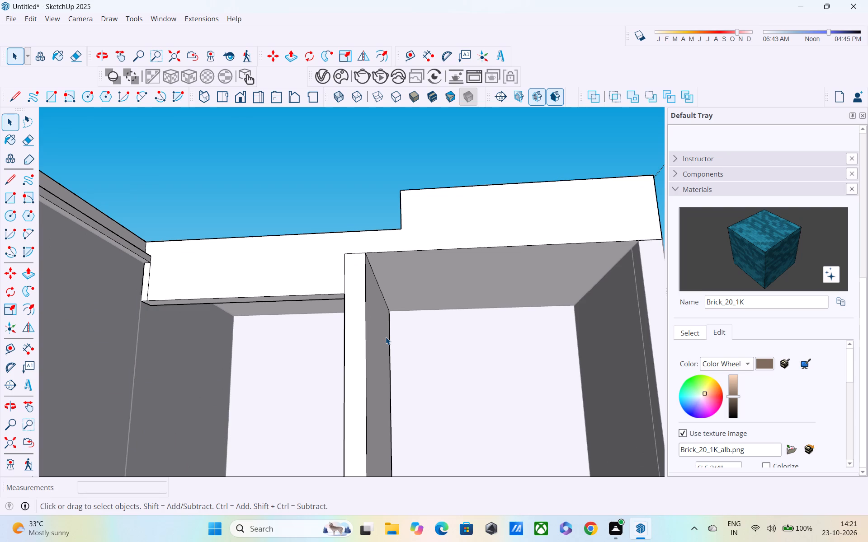
{"action": "scroll", "coordinate": [386, 337], "scroll_direction": "up", "scroll_amount": 2}
{"action": "middle_click_drag", "start_coordinate": [385, 334], "coordinate": [385, 308]}
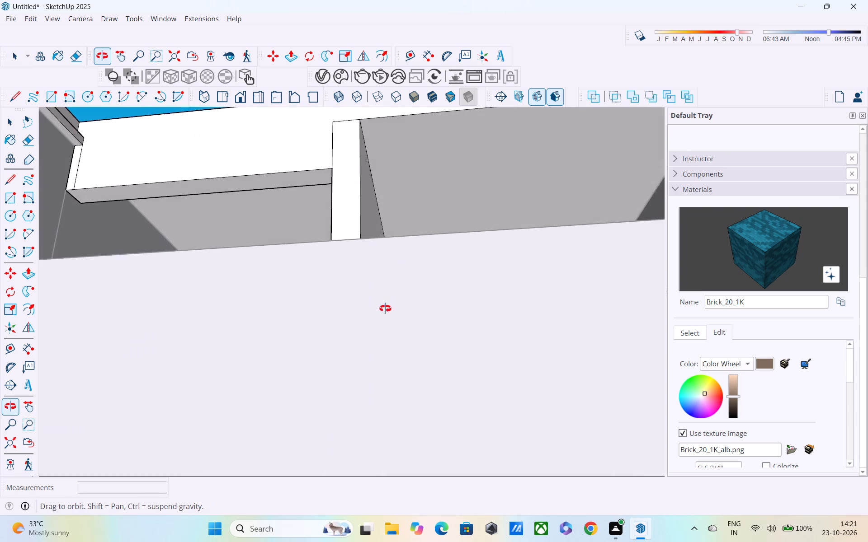
{"action": "middle_click_drag", "start_coordinate": [385, 308], "coordinate": [385, 346]}
{"action": "scroll", "coordinate": [384, 350], "scroll_direction": "up", "scroll_amount": 1}
{"action": "middle_click_drag", "start_coordinate": [384, 350], "coordinate": [365, 358]}
{"action": "scroll", "coordinate": [375, 340], "scroll_direction": "down", "scroll_amount": 1}
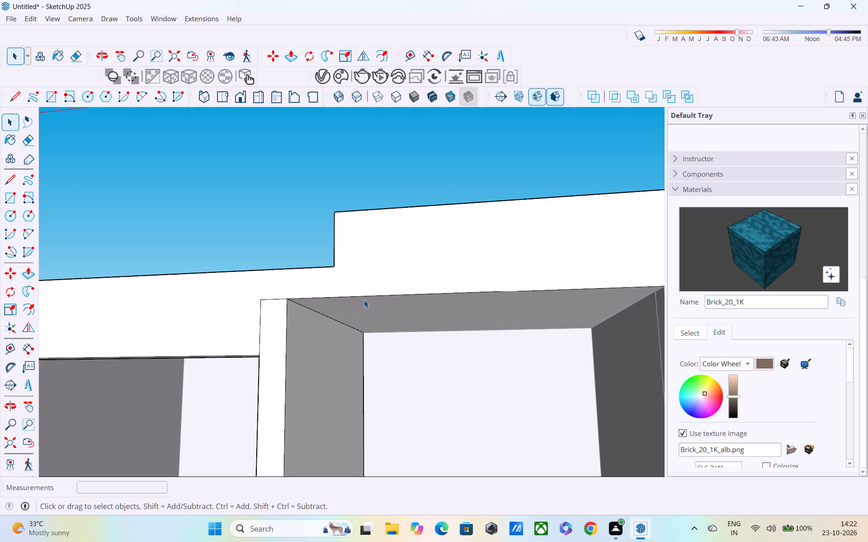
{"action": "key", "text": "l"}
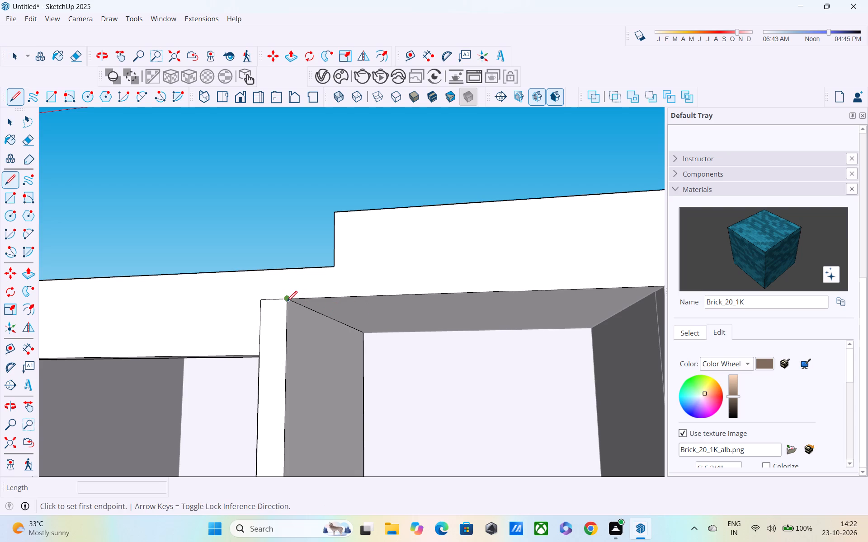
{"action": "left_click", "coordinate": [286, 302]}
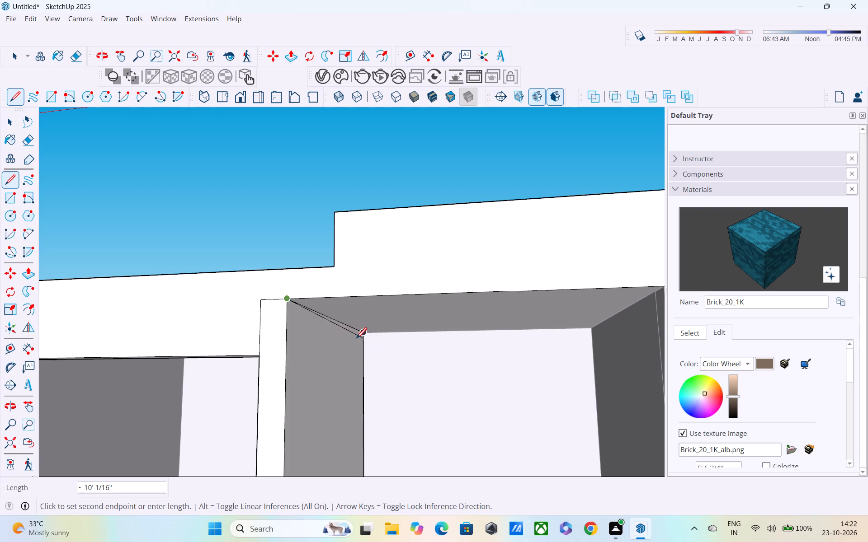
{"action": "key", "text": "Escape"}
Draw a 9" line across the partition wall's front end face, level with the beam's bottom edge.
{"action": "scroll", "coordinate": [353, 347], "scroll_direction": "down", "scroll_amount": 1}
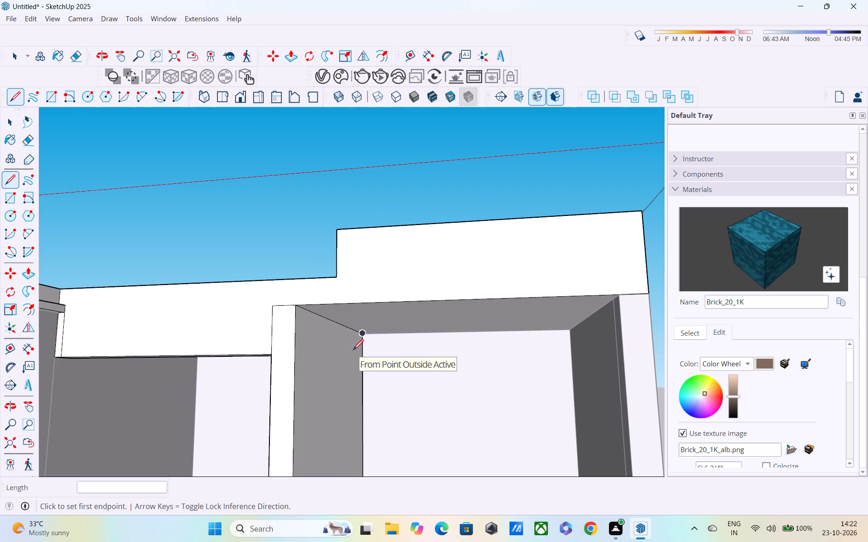
{"action": "middle_click_drag", "start_coordinate": [353, 351], "coordinate": [326, 376]}
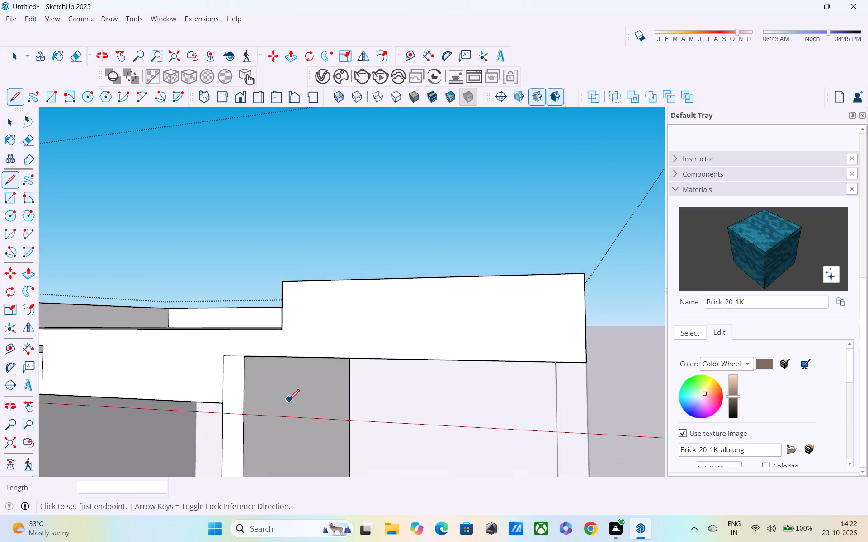
{"action": "middle_click_drag", "start_coordinate": [289, 401], "coordinate": [289, 388]}
{"action": "scroll", "coordinate": [289, 388], "scroll_direction": "down", "scroll_amount": 3}
{"action": "middle_click_drag", "start_coordinate": [277, 411], "coordinate": [281, 389], "text": "shift"}
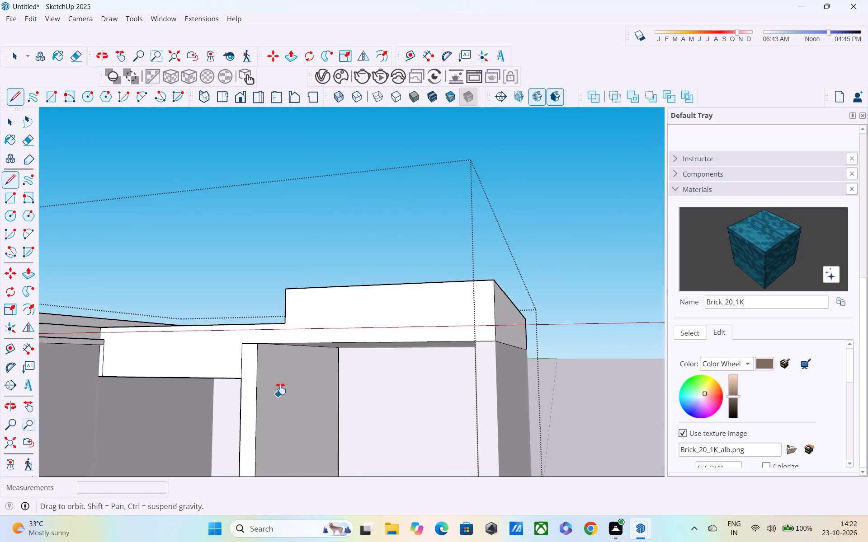
{"action": "middle_click_drag", "start_coordinate": [281, 389], "coordinate": [284, 375], "text": "shift"}
{"action": "left_click", "coordinate": [250, 360]}
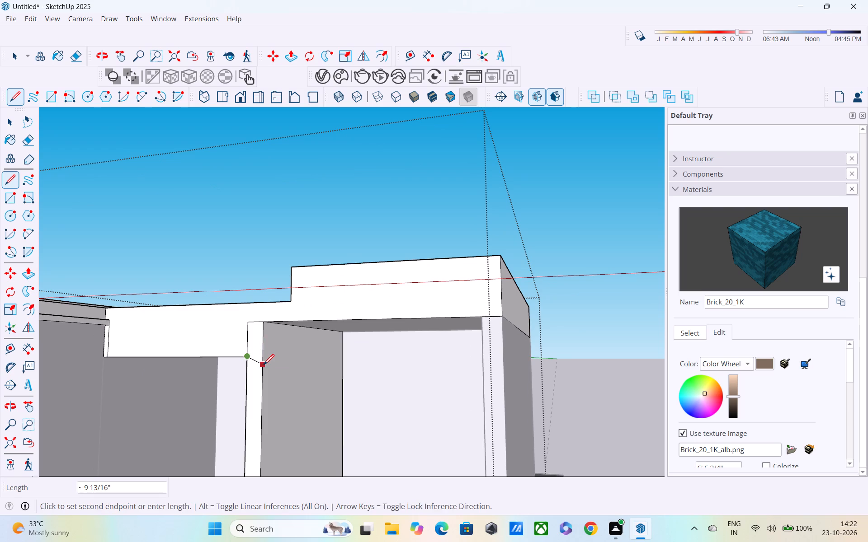
{"action": "left_click", "coordinate": [264, 361]}
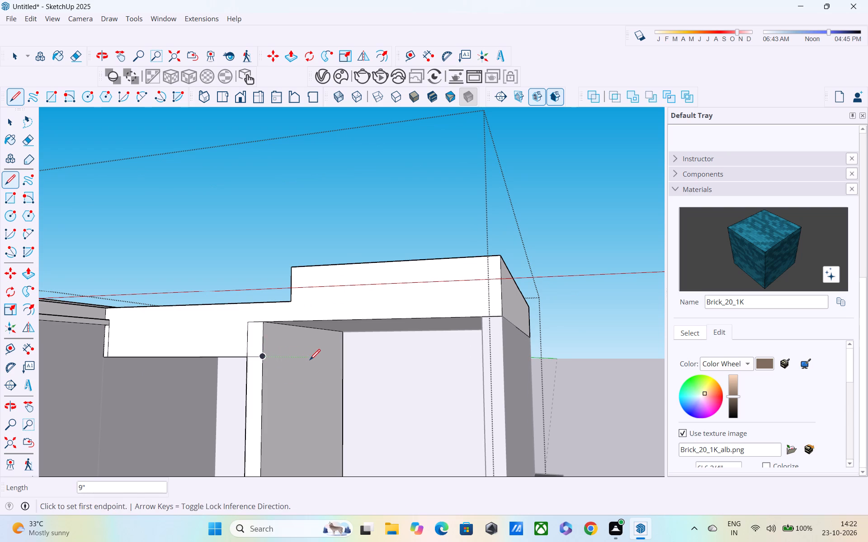
Draw a line about 10' long across the partition wall's side face, from its rear edge to the end of the 9" line.
{"action": "middle_click_drag", "start_coordinate": [310, 361], "coordinate": [245, 363]}
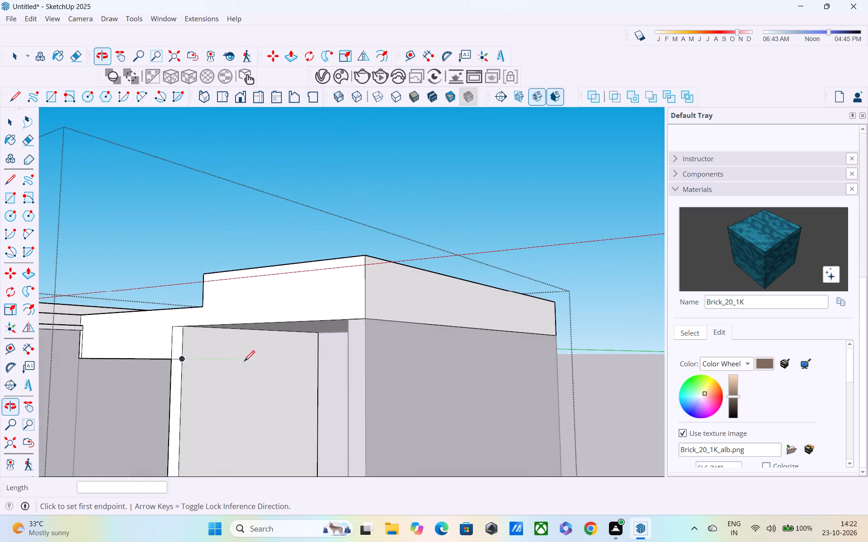
{"action": "left_click", "coordinate": [318, 355]}
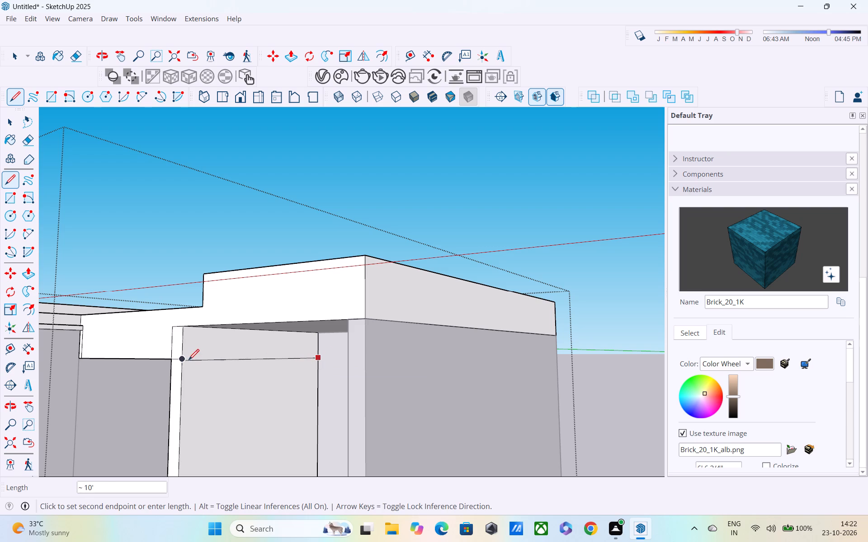
{"action": "left_click", "coordinate": [184, 360]}
Pull the upper strip of the partition wall's side face 9' 3" across the open room to the far side wall.
{"action": "key", "text": "p"}
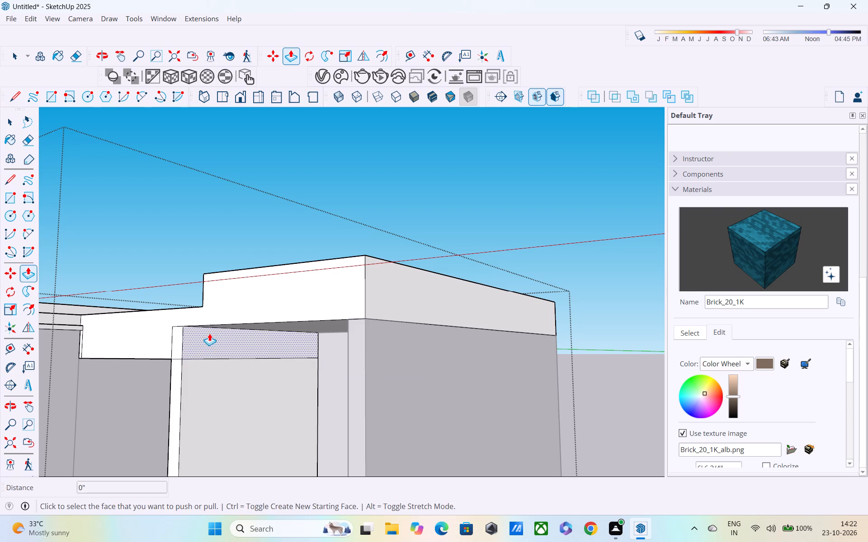
{"action": "left_click", "coordinate": [207, 342]}
{"action": "middle_click_drag", "start_coordinate": [297, 365], "coordinate": [397, 374]}
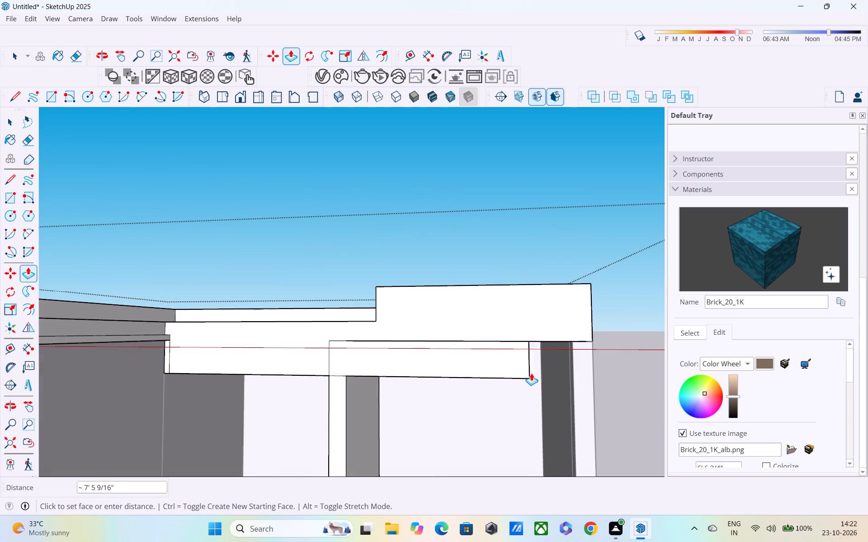
{"action": "left_click", "coordinate": [570, 369]}
Erase the beam's leftover seam lines along the slab, above the partition wall, and at the end by the projecting room.
{"action": "middle_click_drag", "start_coordinate": [559, 359], "coordinate": [553, 317]}
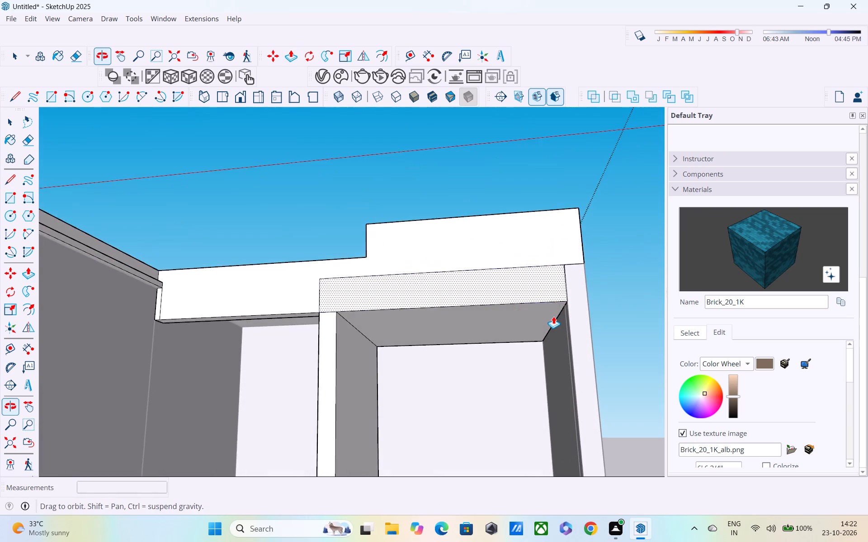
{"action": "scroll", "coordinate": [553, 316], "scroll_direction": "down", "scroll_amount": 3}
{"action": "middle_click_drag", "start_coordinate": [421, 349], "coordinate": [425, 395]}
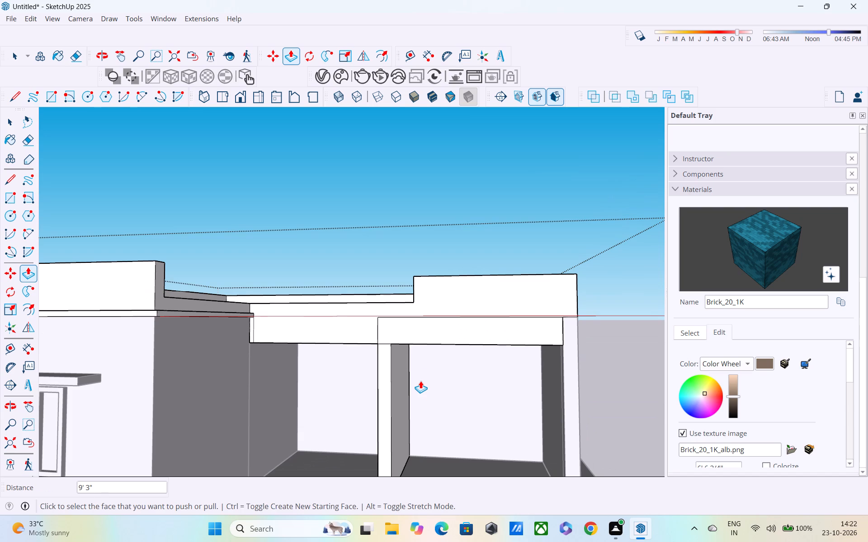
{"action": "key", "text": "e"}
{"action": "left_click", "coordinate": [423, 319]}
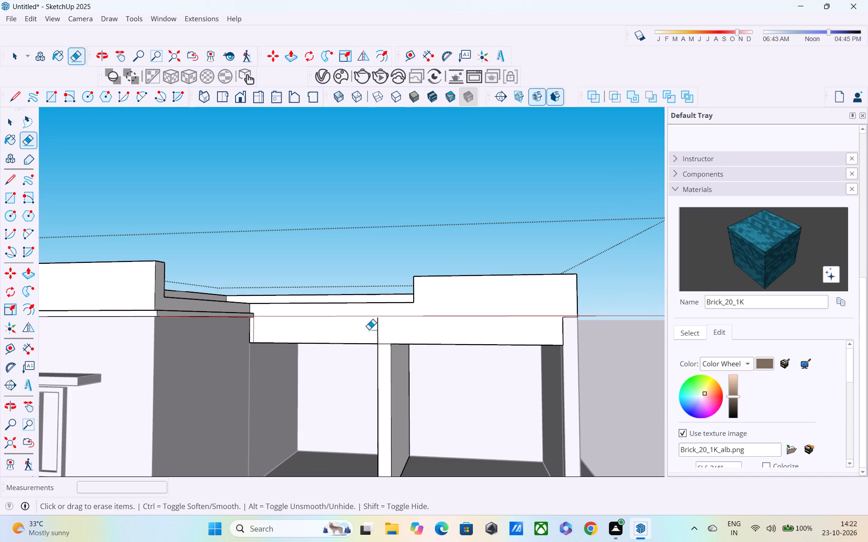
{"action": "left_click", "coordinate": [377, 329]}
{"action": "middle_click_drag", "start_coordinate": [378, 327], "coordinate": [361, 252]}
{"action": "scroll", "coordinate": [368, 276], "scroll_direction": "up", "scroll_amount": 2}
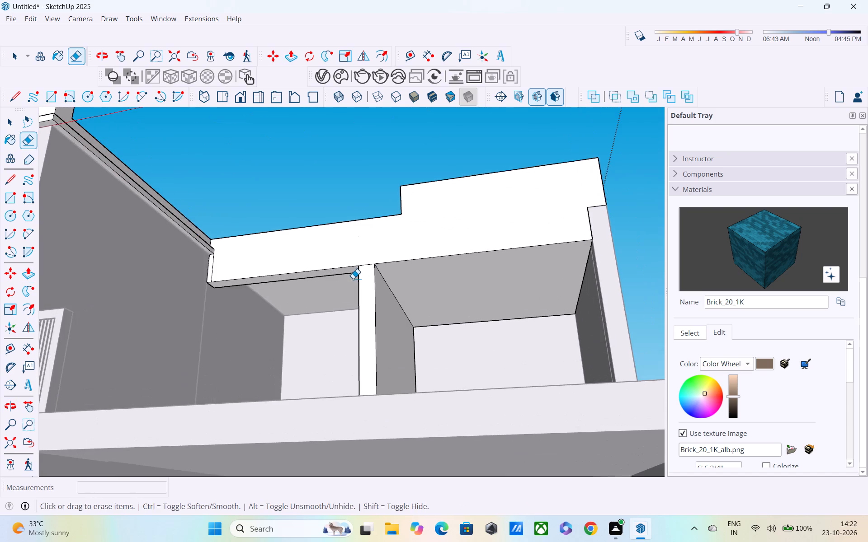
{"action": "middle_click_drag", "start_coordinate": [353, 279], "coordinate": [379, 247]}
{"action": "scroll", "coordinate": [268, 262], "scroll_direction": "up", "scroll_amount": 3}
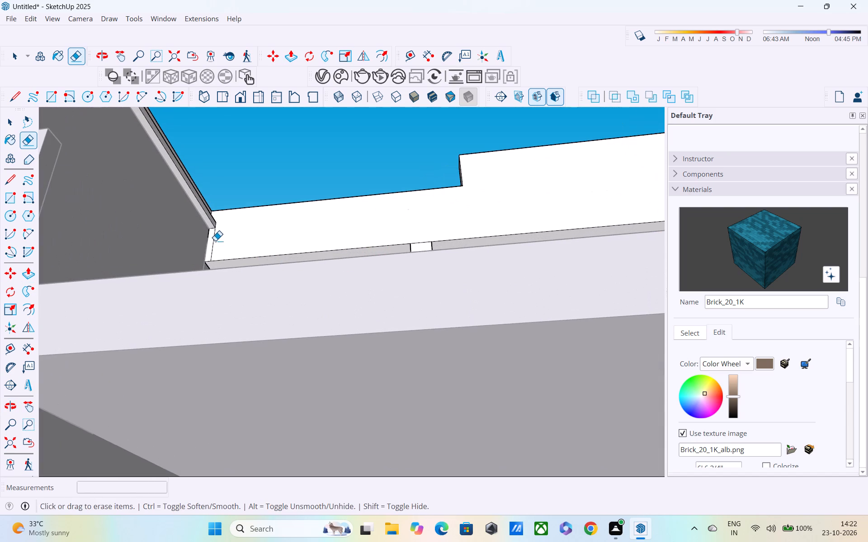
{"action": "left_click", "coordinate": [214, 239]}
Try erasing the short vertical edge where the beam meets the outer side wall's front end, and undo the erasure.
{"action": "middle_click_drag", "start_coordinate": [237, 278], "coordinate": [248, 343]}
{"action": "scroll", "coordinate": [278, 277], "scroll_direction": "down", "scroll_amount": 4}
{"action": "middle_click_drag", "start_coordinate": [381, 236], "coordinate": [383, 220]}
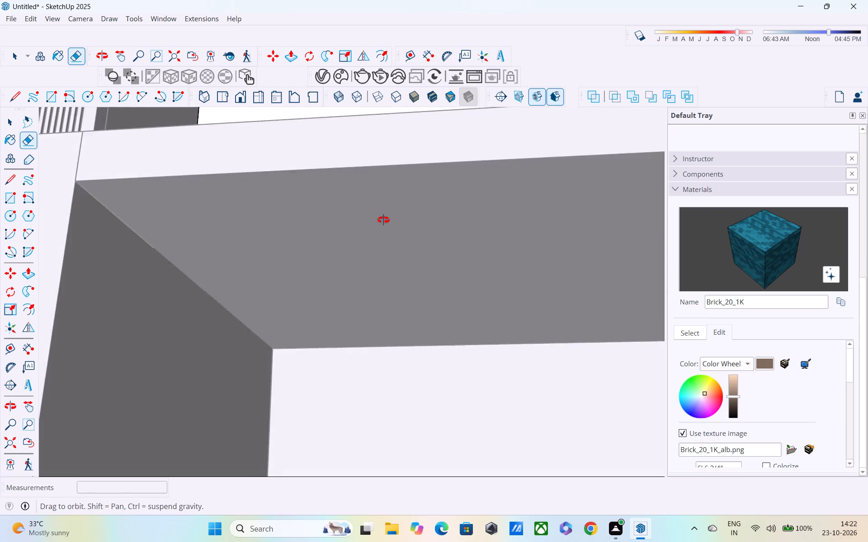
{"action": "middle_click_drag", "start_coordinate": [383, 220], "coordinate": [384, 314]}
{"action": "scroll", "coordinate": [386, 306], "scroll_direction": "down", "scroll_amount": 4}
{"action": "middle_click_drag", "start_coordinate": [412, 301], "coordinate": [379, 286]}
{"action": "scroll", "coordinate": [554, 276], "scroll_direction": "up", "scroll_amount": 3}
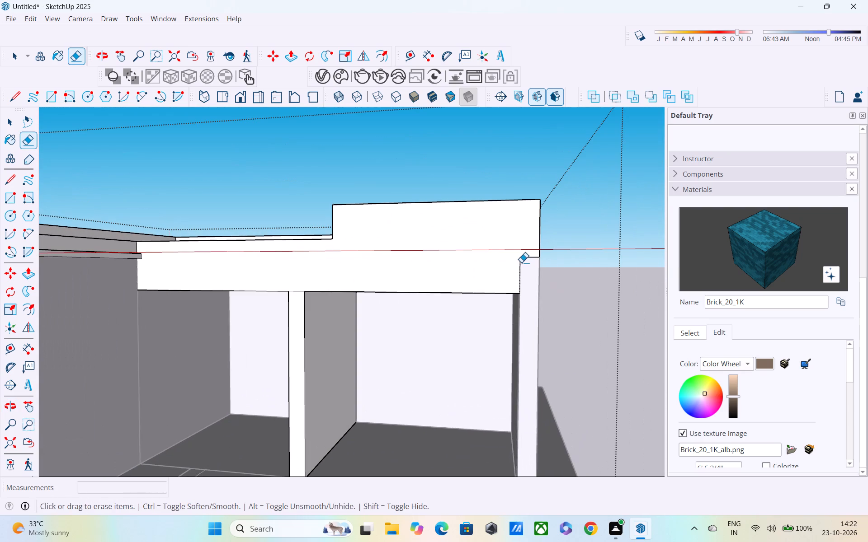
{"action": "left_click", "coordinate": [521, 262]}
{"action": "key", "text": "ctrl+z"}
Examine from above and below how the beam and parapet meet the outer side wall and the open rooms.
{"action": "scroll", "coordinate": [535, 291], "scroll_direction": "up", "scroll_amount": 1}
{"action": "key", "text": "space"}
{"action": "middle_click_drag", "start_coordinate": [517, 293], "coordinate": [487, 329]}
{"action": "scroll", "coordinate": [557, 221], "scroll_direction": "up", "scroll_amount": 1}
{"action": "scroll", "coordinate": [546, 243], "scroll_direction": "down", "scroll_amount": 1}
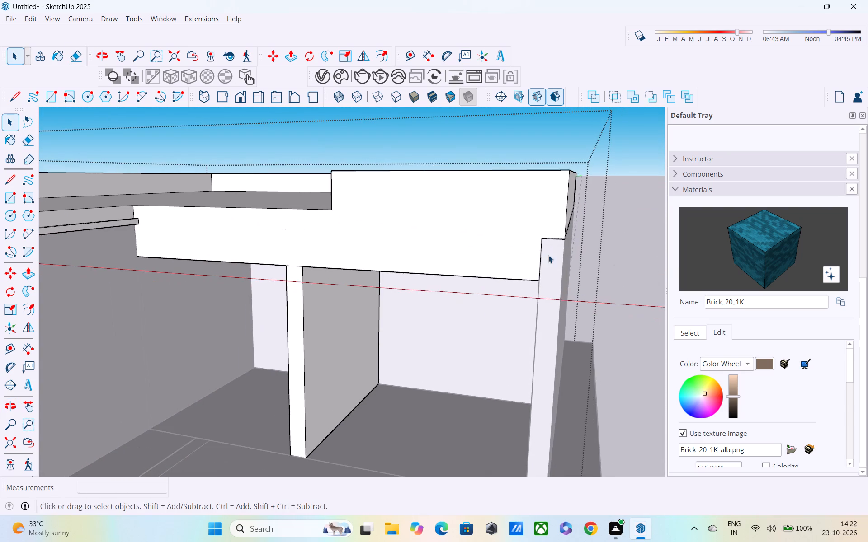
{"action": "middle_click_drag", "start_coordinate": [529, 280], "coordinate": [542, 236]}
{"action": "scroll", "coordinate": [536, 243], "scroll_direction": "down", "scroll_amount": 4}
{"action": "middle_click_drag", "start_coordinate": [461, 289], "coordinate": [482, 245]}
{"action": "scroll", "coordinate": [482, 245], "scroll_direction": "up", "scroll_amount": 1}
{"action": "scroll", "coordinate": [481, 252], "scroll_direction": "down", "scroll_amount": 2}
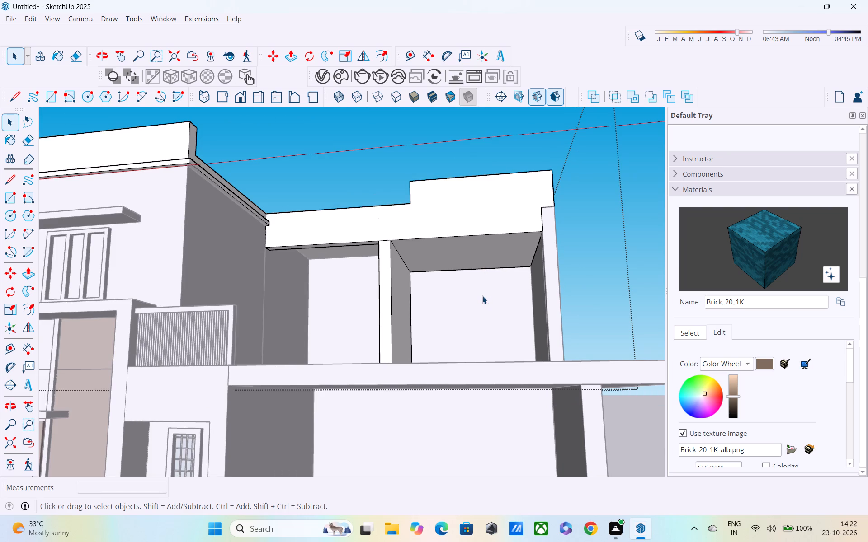
{"action": "scroll", "coordinate": [482, 296], "scroll_direction": "down", "scroll_amount": 1}
{"action": "middle_click_drag", "start_coordinate": [482, 296], "coordinate": [481, 338]}
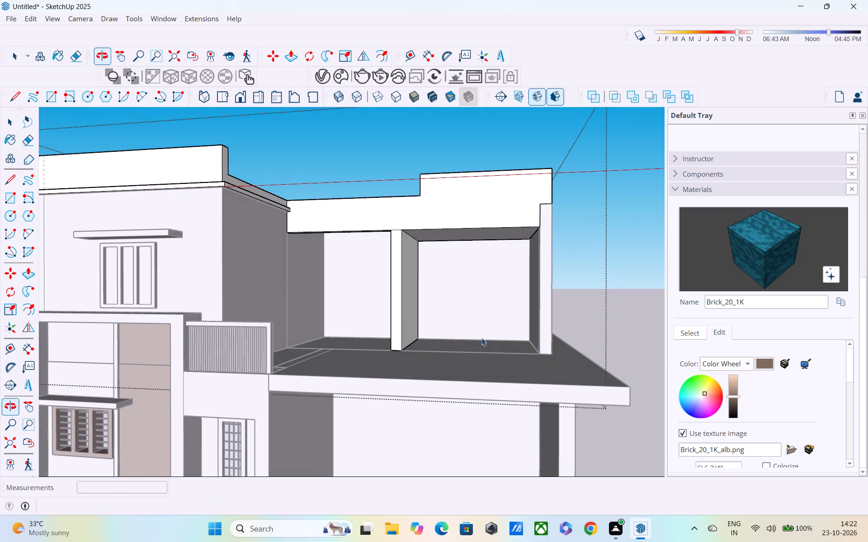
Draw a line about 7' 11" from the parapet's lower corner along the slab's top level, and 10" down to the side wall's corner.
{"action": "key", "text": "semicolon"}
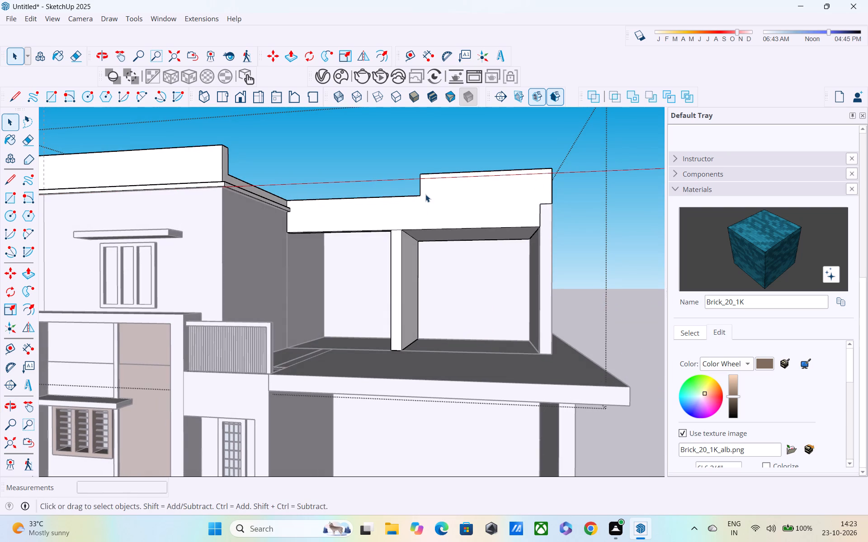
{"action": "key", "text": "l"}
{"action": "left_click", "coordinate": [421, 196]}
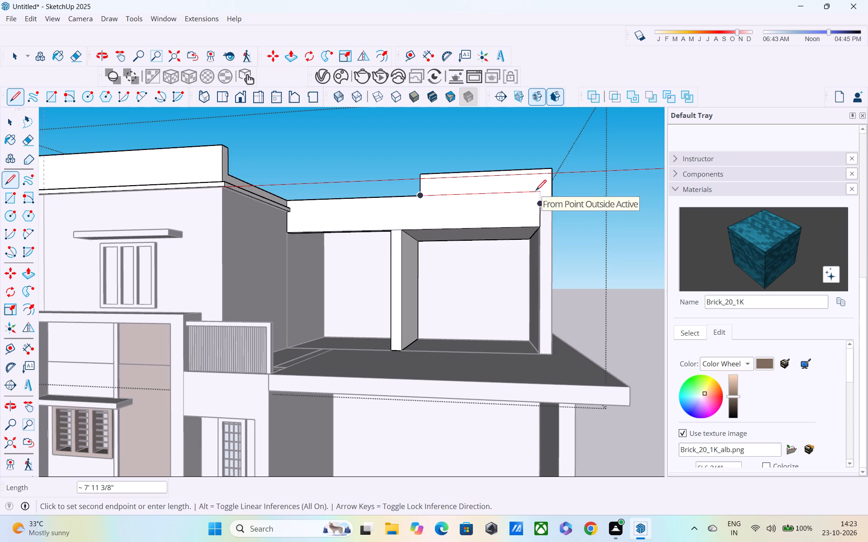
{"action": "left_click", "coordinate": [541, 192]}
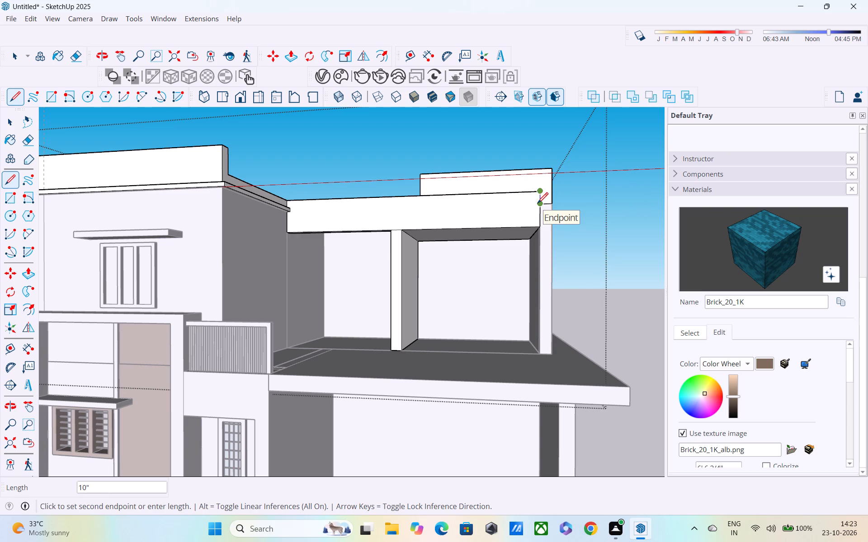
{"action": "left_click", "coordinate": [538, 204]}
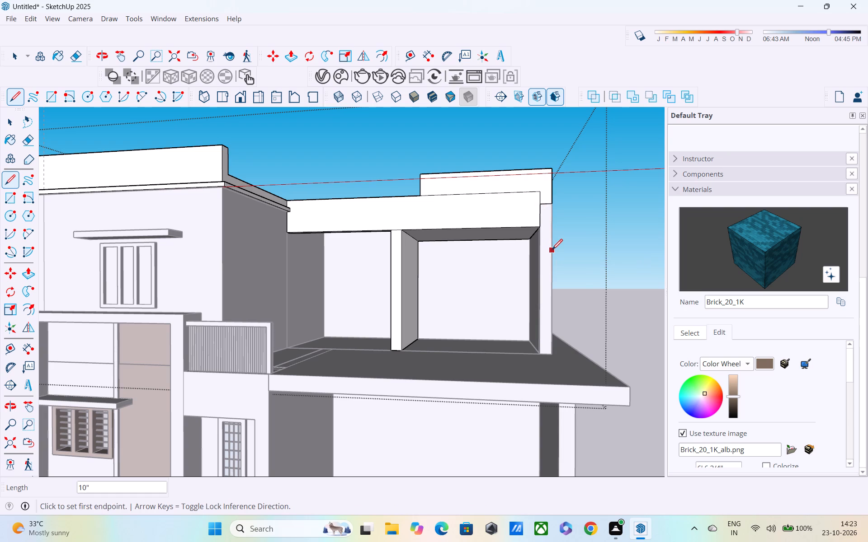
{"action": "key", "text": "Escape"}
{"action": "key", "text": "space"}
{"action": "key", "text": "space"}
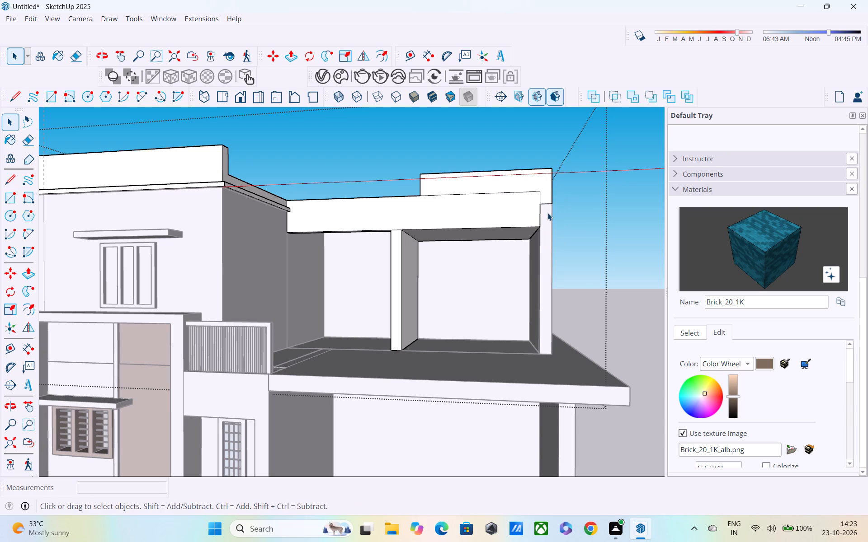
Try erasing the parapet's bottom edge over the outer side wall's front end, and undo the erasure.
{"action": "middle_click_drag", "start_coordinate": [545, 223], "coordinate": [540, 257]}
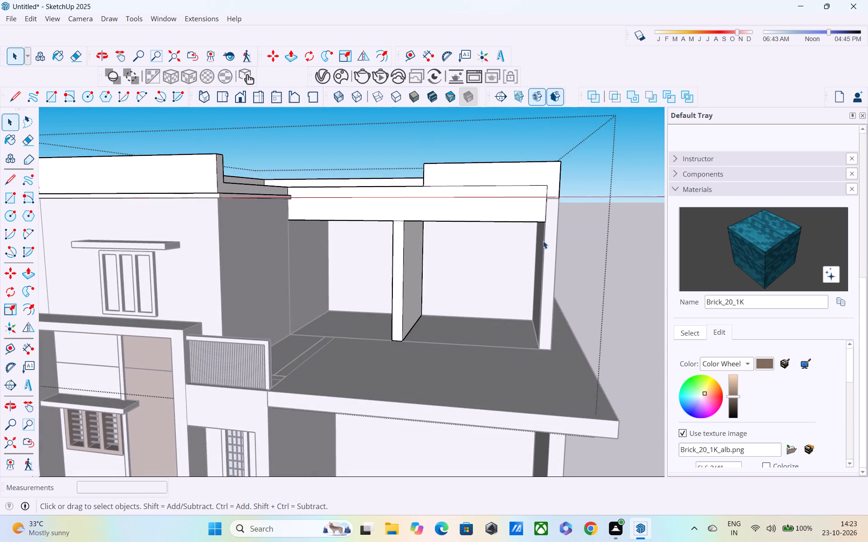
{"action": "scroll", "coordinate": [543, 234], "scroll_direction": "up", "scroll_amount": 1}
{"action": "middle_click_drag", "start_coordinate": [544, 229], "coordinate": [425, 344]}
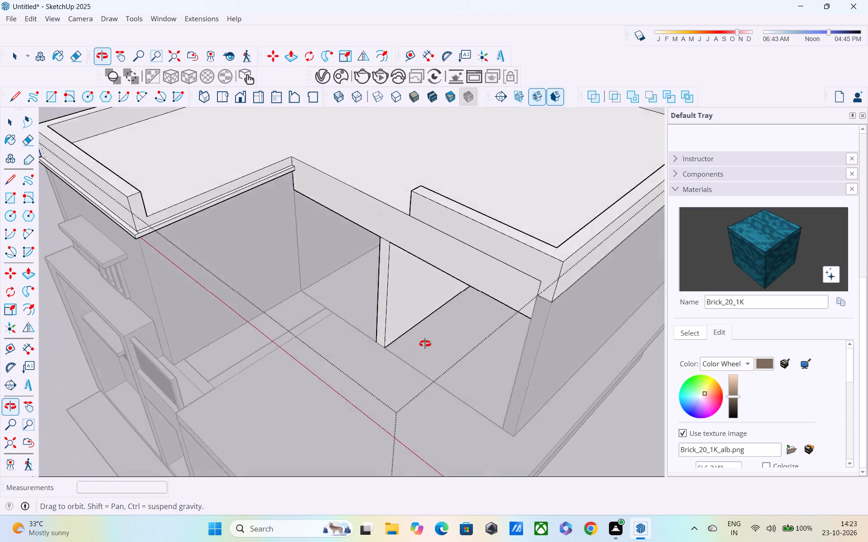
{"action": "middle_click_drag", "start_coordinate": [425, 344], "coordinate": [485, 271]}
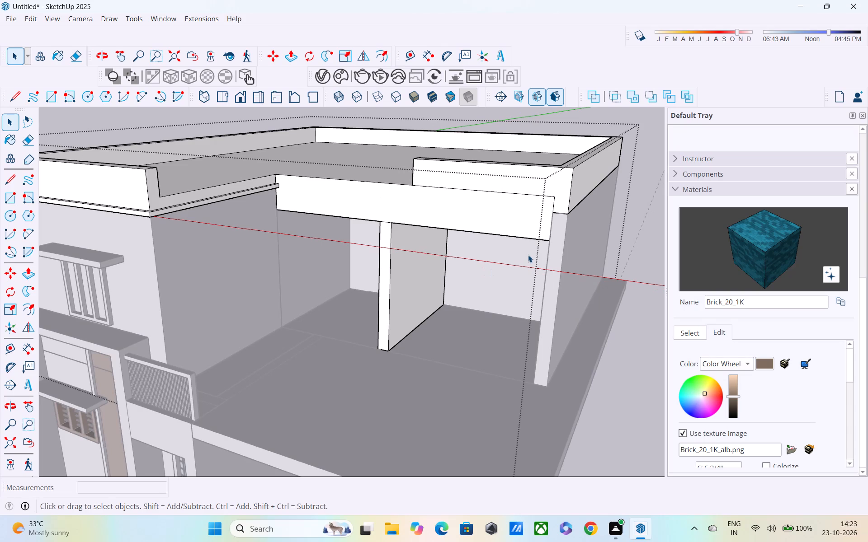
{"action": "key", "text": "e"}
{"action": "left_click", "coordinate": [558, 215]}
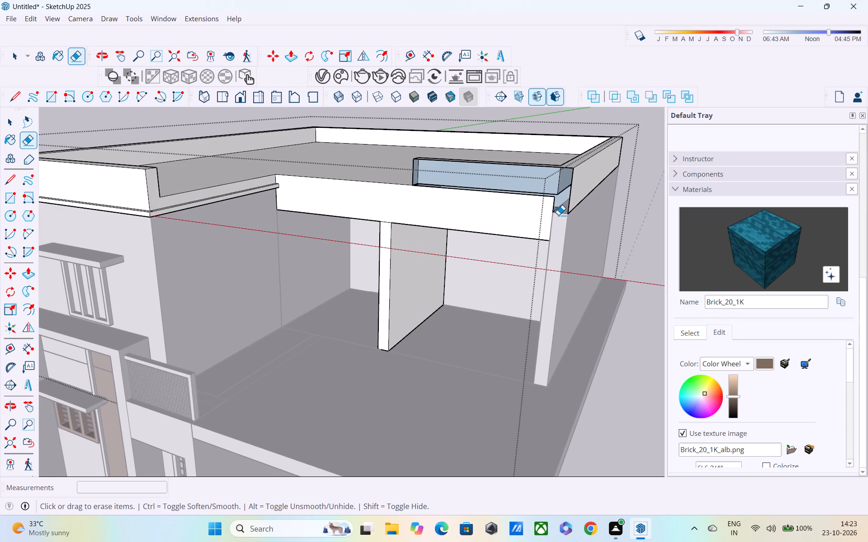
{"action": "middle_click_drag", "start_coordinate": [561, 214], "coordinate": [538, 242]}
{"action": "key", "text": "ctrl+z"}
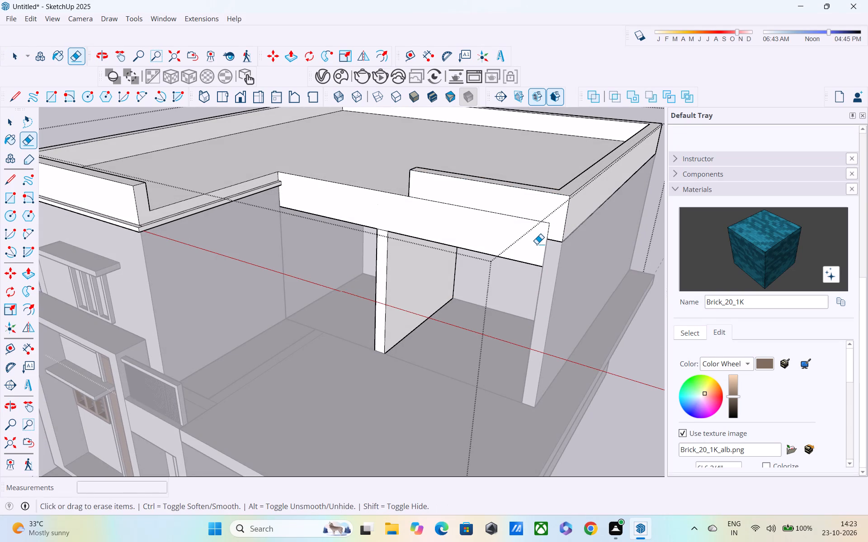
Close the roof slab group and examine the beam, parapet and open rooms from several angles.
{"action": "scroll", "coordinate": [536, 229], "scroll_direction": "up", "scroll_amount": 2}
{"action": "middle_click_drag", "start_coordinate": [532, 225], "coordinate": [387, 247]}
{"action": "key", "text": "space"}
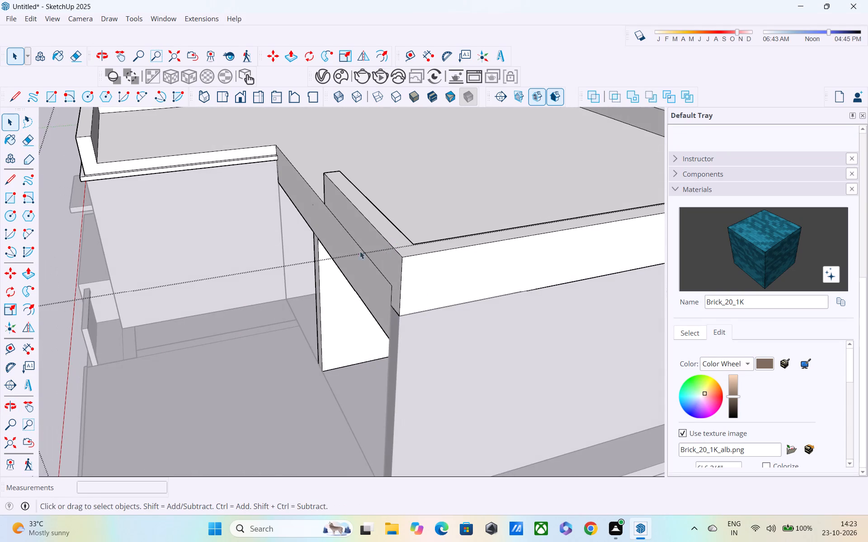
{"action": "scroll", "coordinate": [309, 254], "scroll_direction": "down", "scroll_amount": 6}
{"action": "middle_click_drag", "start_coordinate": [446, 303], "coordinate": [519, 243]}
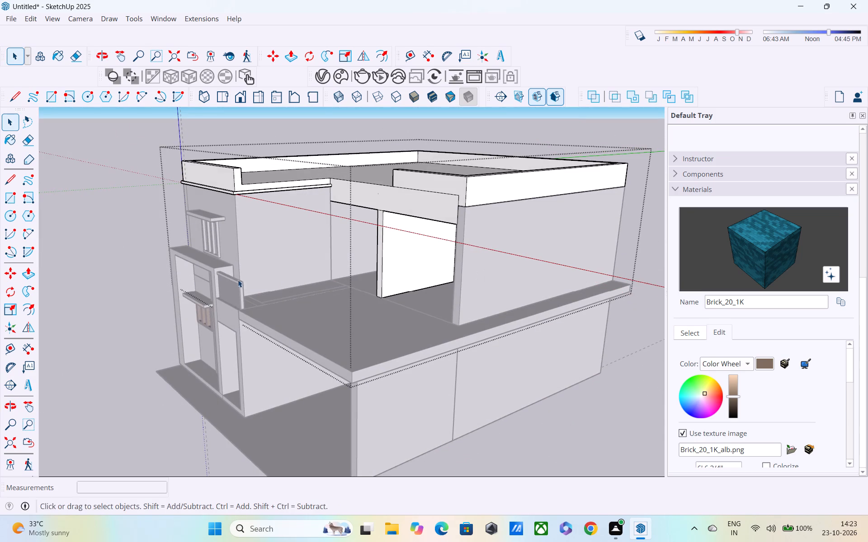
{"action": "left_click", "coordinate": [132, 217]}
{"action": "middle_click_drag", "start_coordinate": [211, 264], "coordinate": [421, 243]}
{"action": "scroll", "coordinate": [497, 212], "scroll_direction": "up", "scroll_amount": 3}
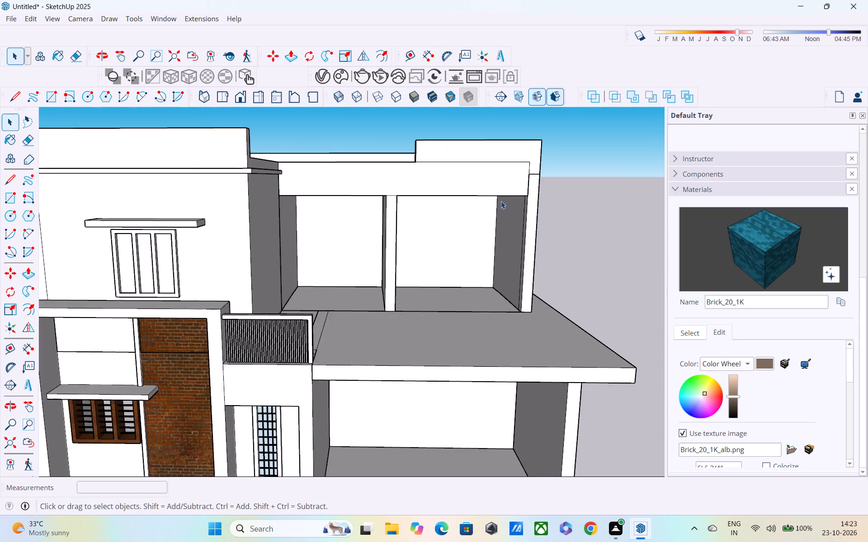
{"action": "scroll", "coordinate": [501, 201], "scroll_direction": "up", "scroll_amount": 1}
{"action": "middle_click_drag", "start_coordinate": [495, 232], "coordinate": [483, 198]}
{"action": "scroll", "coordinate": [391, 278], "scroll_direction": "up", "scroll_amount": 3}
{"action": "middle_click_drag", "start_coordinate": [319, 275], "coordinate": [301, 247]}
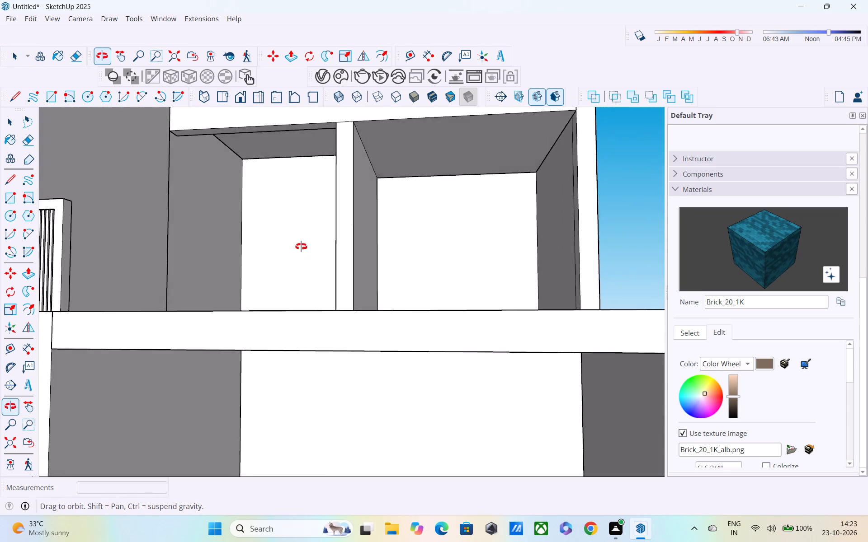
{"action": "middle_click_drag", "start_coordinate": [301, 247], "coordinate": [295, 265]}
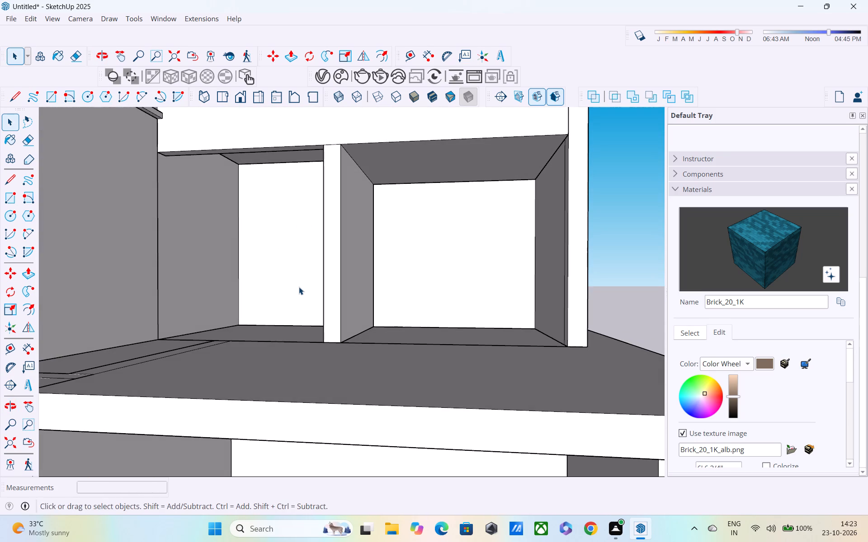
{"action": "scroll", "coordinate": [300, 288], "scroll_direction": "up", "scroll_amount": 1}
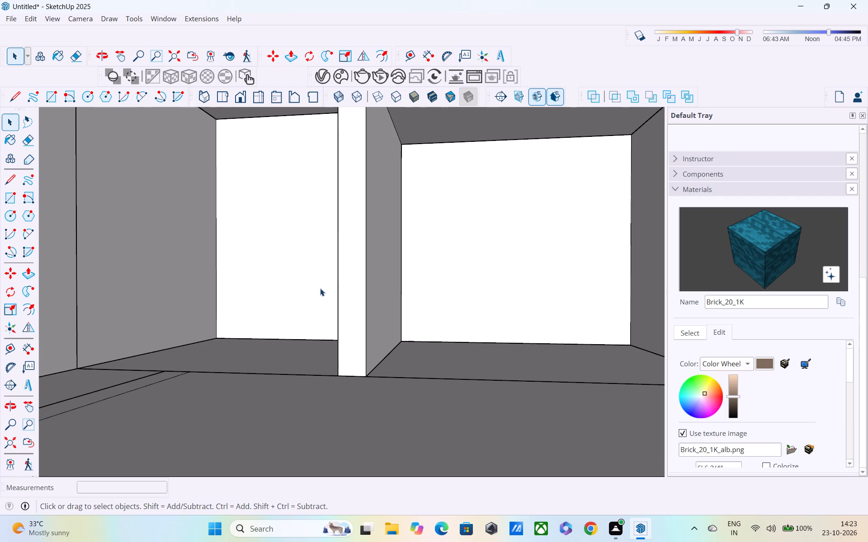
{"action": "scroll", "coordinate": [321, 289], "scroll_direction": "down", "scroll_amount": 3}
{"action": "middle_click_drag", "start_coordinate": [344, 307], "coordinate": [359, 390], "text": "shift"}
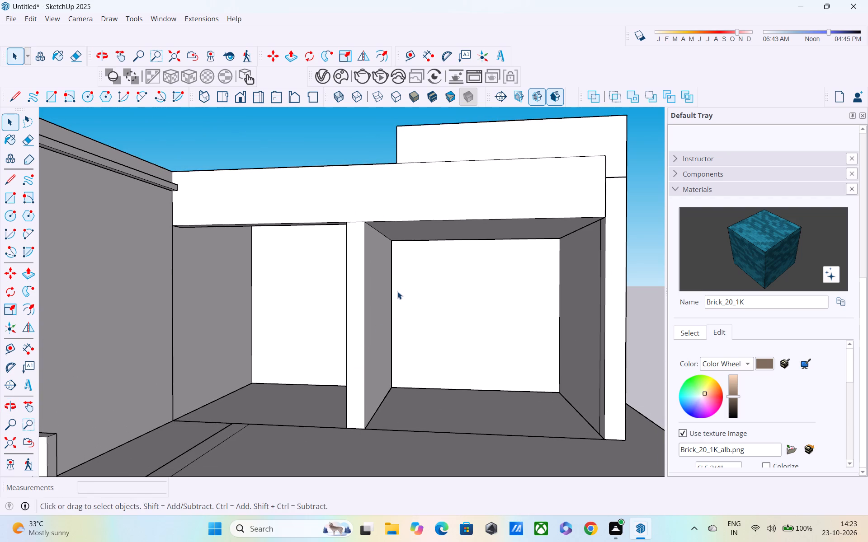
{"action": "middle_click_drag", "start_coordinate": [455, 243], "coordinate": [449, 313]}
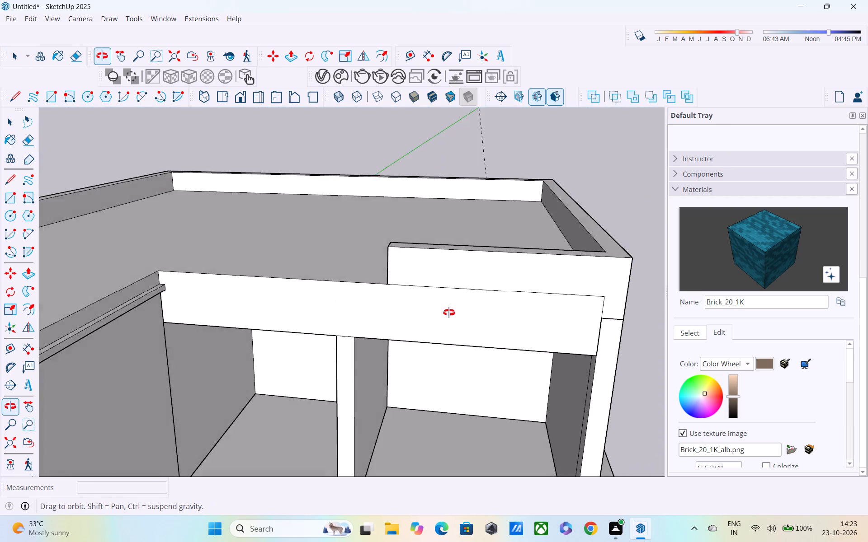
{"action": "middle_click_drag", "start_coordinate": [449, 313], "coordinate": [429, 273]}
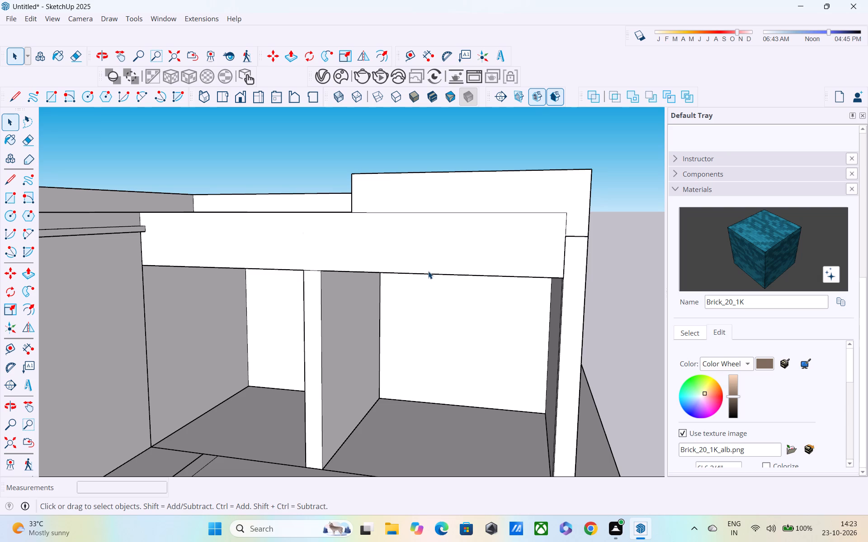
Open the roof slab group and pull the front face of the parapet over the rooms outward 1'.
{"action": "middle_click_drag", "start_coordinate": [422, 262], "coordinate": [440, 392]}
{"action": "scroll", "coordinate": [410, 310], "scroll_direction": "up", "scroll_amount": 2}
{"action": "middle_click_drag", "start_coordinate": [401, 323], "coordinate": [394, 278]}
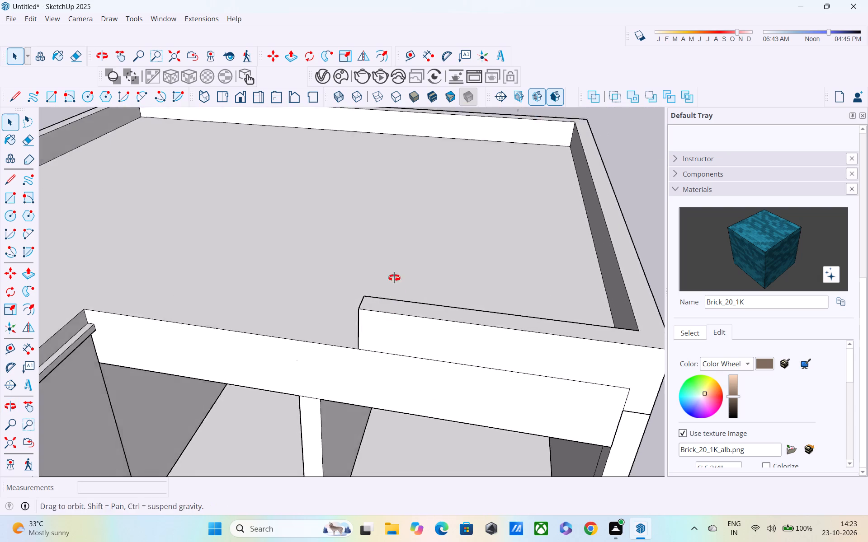
{"action": "middle_click_drag", "start_coordinate": [394, 278], "coordinate": [393, 264]}
{"action": "scroll", "coordinate": [398, 340], "scroll_direction": "up", "scroll_amount": 2}
{"action": "key", "text": "p"}
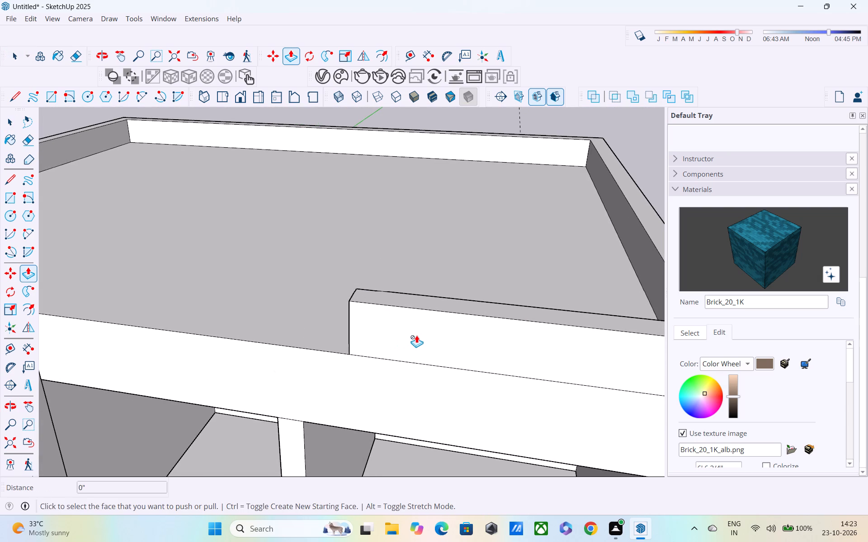
{"action": "left_click", "coordinate": [417, 335]}
{"action": "key", "text": "space"}
{"action": "double_click", "coordinate": [415, 341]}
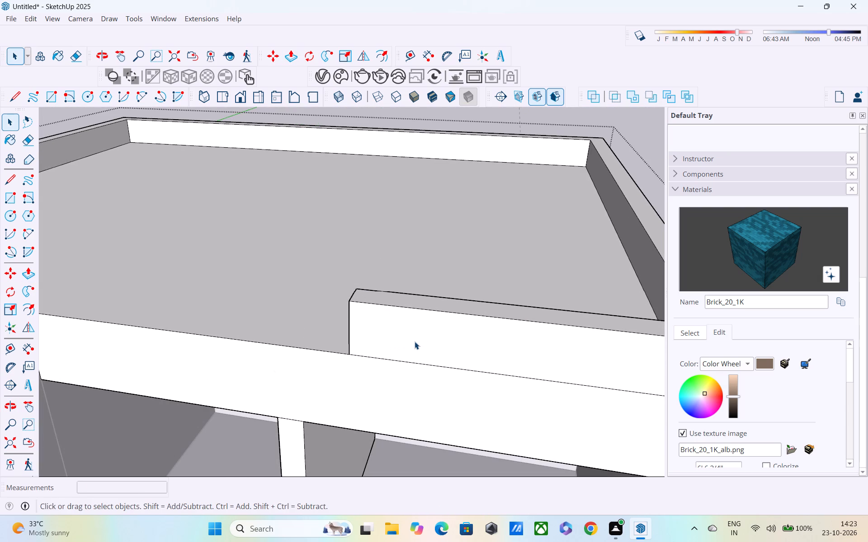
{"action": "key", "text": "p"}
{"action": "left_click", "coordinate": [417, 337]}
{"action": "scroll", "coordinate": [410, 348], "scroll_direction": "down", "scroll_amount": 1}
{"action": "middle_click_drag", "start_coordinate": [409, 335], "coordinate": [416, 295]}
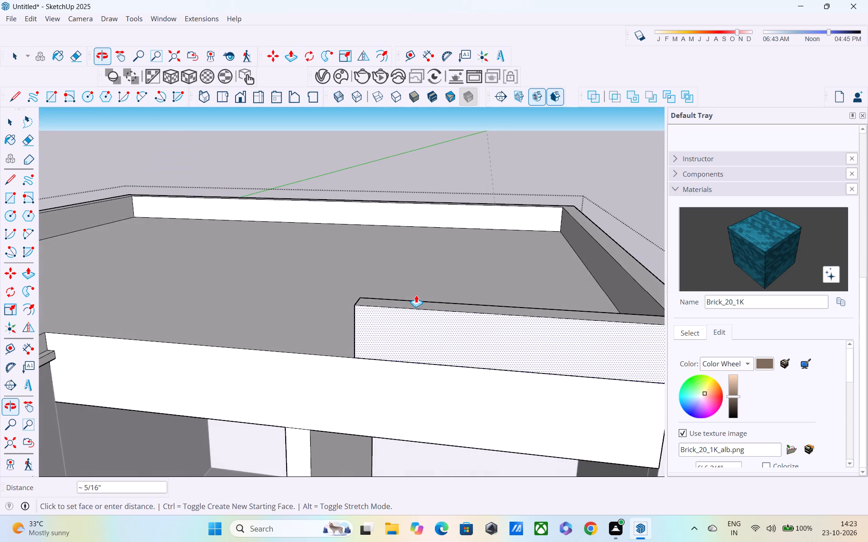
{"action": "scroll", "coordinate": [416, 295], "scroll_direction": "down", "scroll_amount": 2}
{"action": "middle_click_drag", "start_coordinate": [416, 310], "coordinate": [358, 257], "text": "shift"}
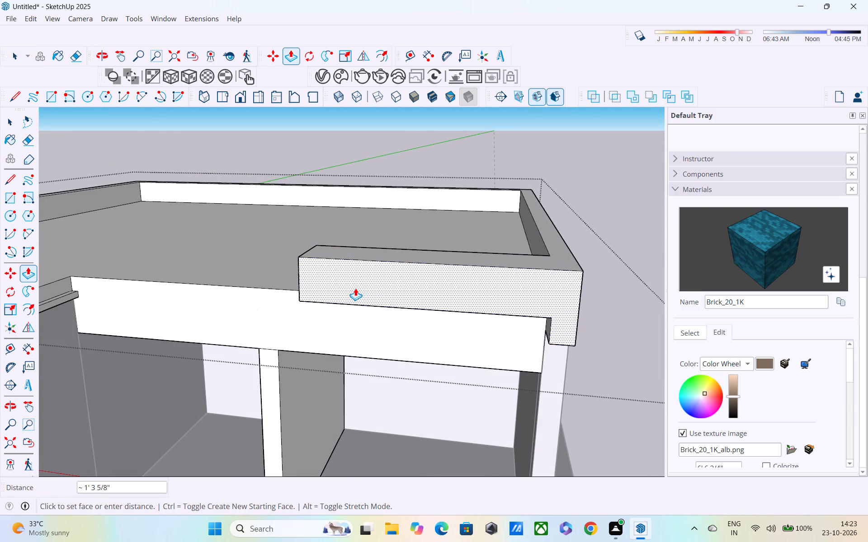
{"action": "middle_click_drag", "start_coordinate": [357, 289], "coordinate": [368, 229], "text": "shift"}
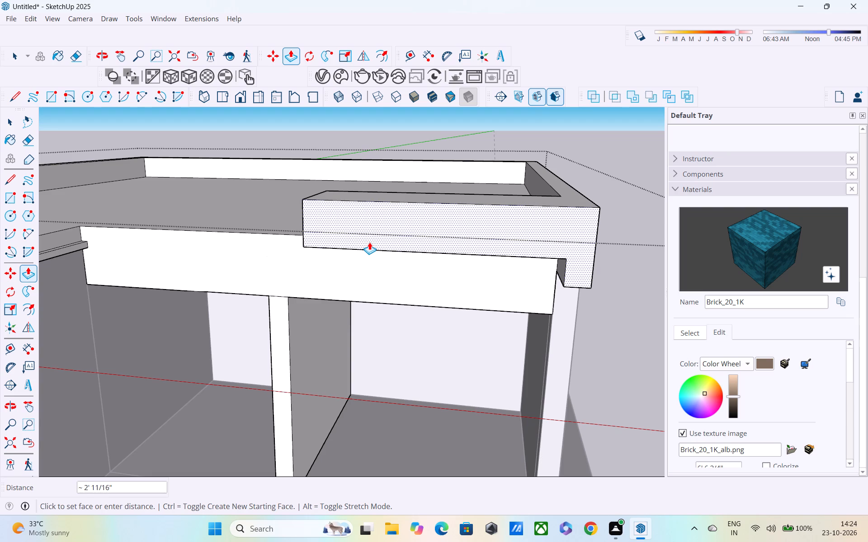
{"action": "type", "text": "1'"}
{"action": "key", "text": "Return"}
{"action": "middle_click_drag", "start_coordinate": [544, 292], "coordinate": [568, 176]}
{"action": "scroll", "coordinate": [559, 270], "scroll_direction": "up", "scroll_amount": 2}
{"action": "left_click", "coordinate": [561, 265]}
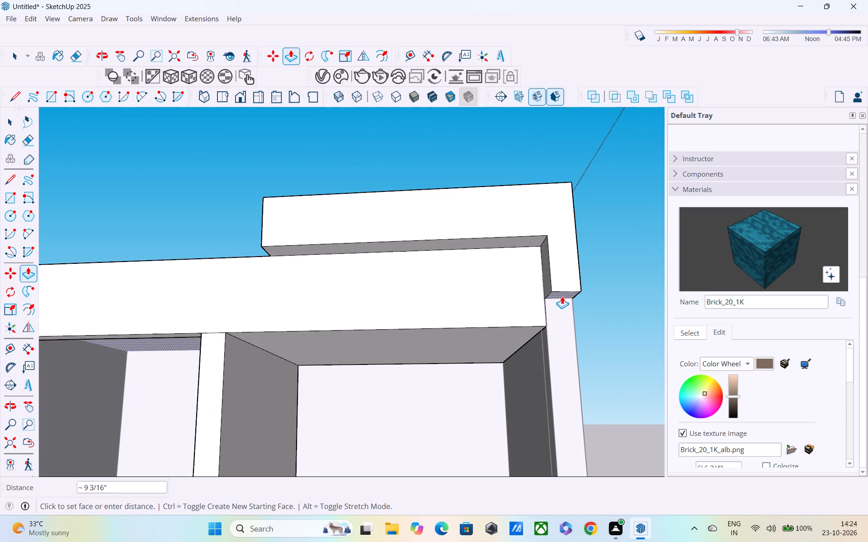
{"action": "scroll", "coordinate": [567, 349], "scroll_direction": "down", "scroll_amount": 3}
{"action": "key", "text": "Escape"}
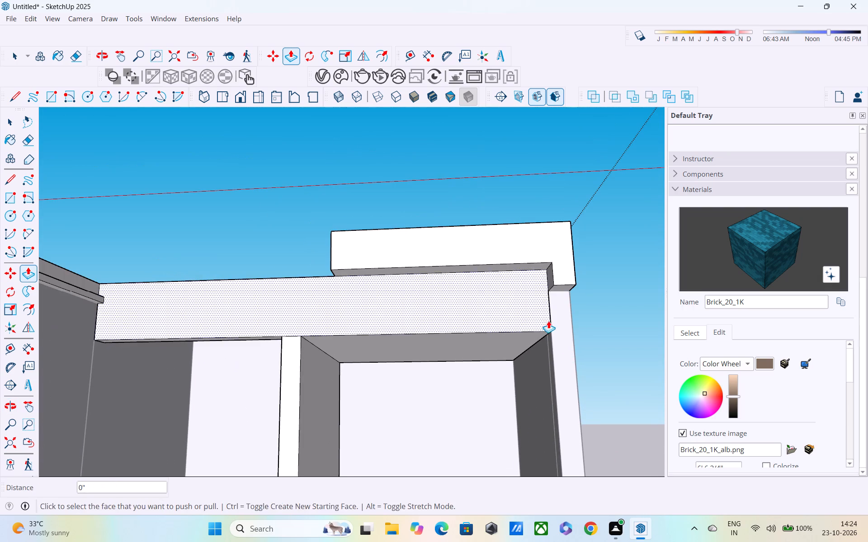
Draw a line across the underside of the parapet's side return where it meets the outer side wall's front.
{"action": "middle_click_drag", "start_coordinate": [546, 301], "coordinate": [544, 209]}
{"action": "scroll", "coordinate": [543, 299], "scroll_direction": "up", "scroll_amount": 4}
{"action": "key", "text": "l"}
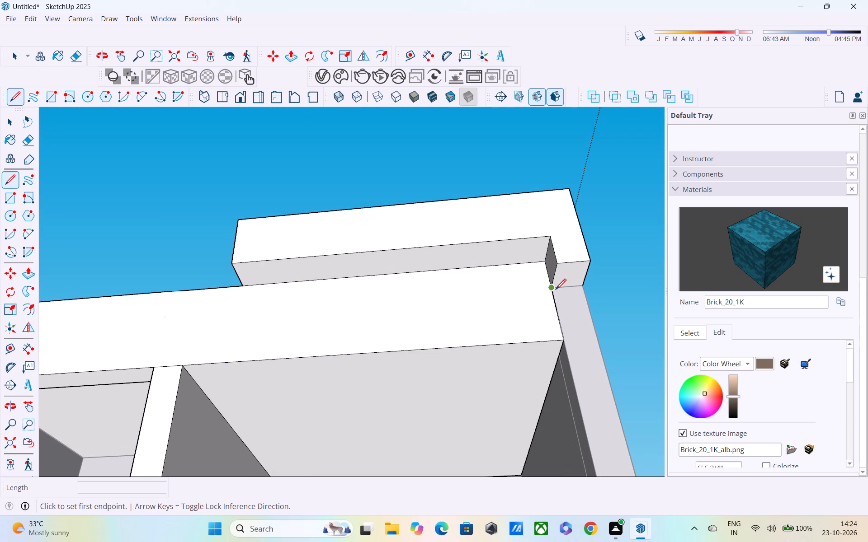
{"action": "left_click", "coordinate": [556, 290]}
{"action": "left_click", "coordinate": [588, 286]}
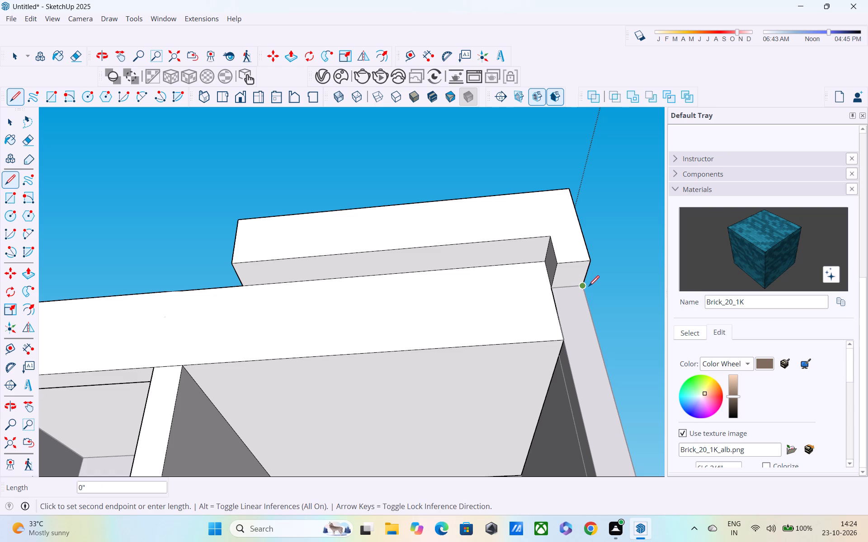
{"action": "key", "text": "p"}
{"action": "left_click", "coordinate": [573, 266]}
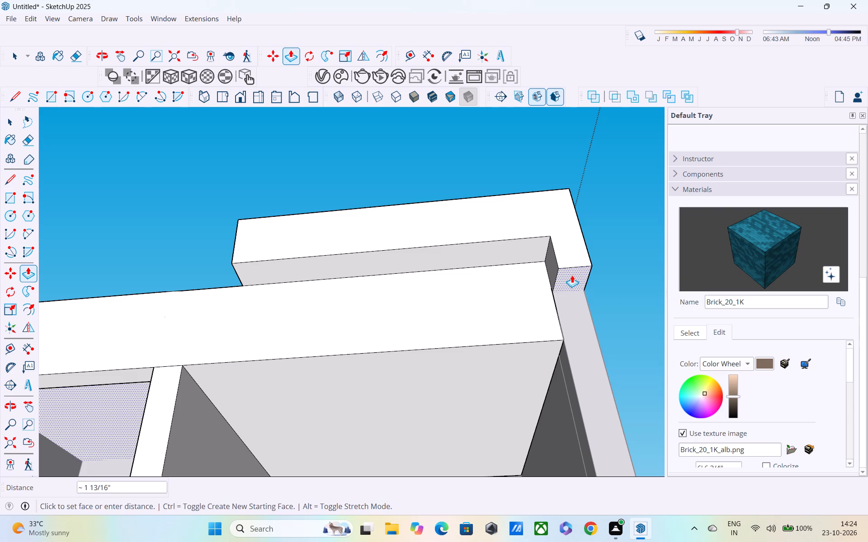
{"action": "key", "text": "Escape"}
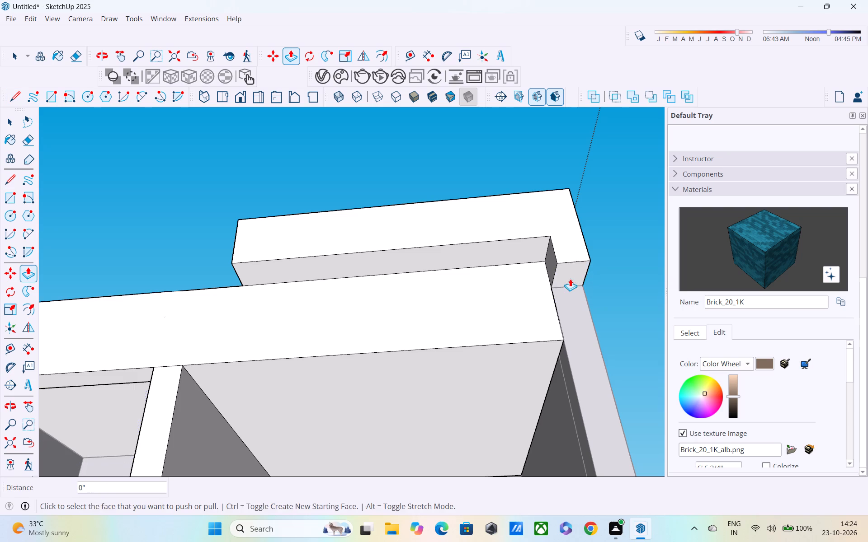
Draw a 10" vertical line down the front beam's outer end, along the inner face of the parapet return.
{"action": "middle_click_drag", "start_coordinate": [570, 280], "coordinate": [745, 502]}
{"action": "scroll", "coordinate": [278, 271], "scroll_direction": "down", "scroll_amount": 1}
{"action": "middle_click_drag", "start_coordinate": [278, 274], "coordinate": [376, 331]}
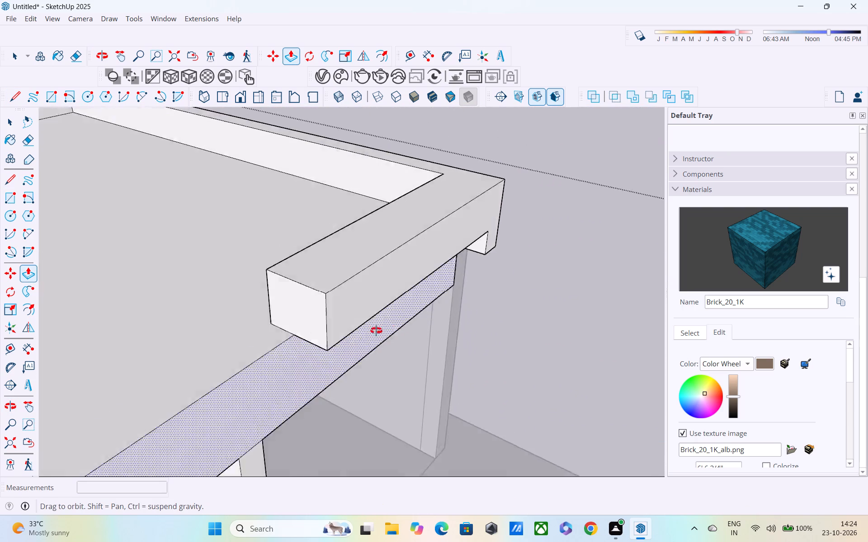
{"action": "middle_click_drag", "start_coordinate": [376, 331], "coordinate": [443, 219]}
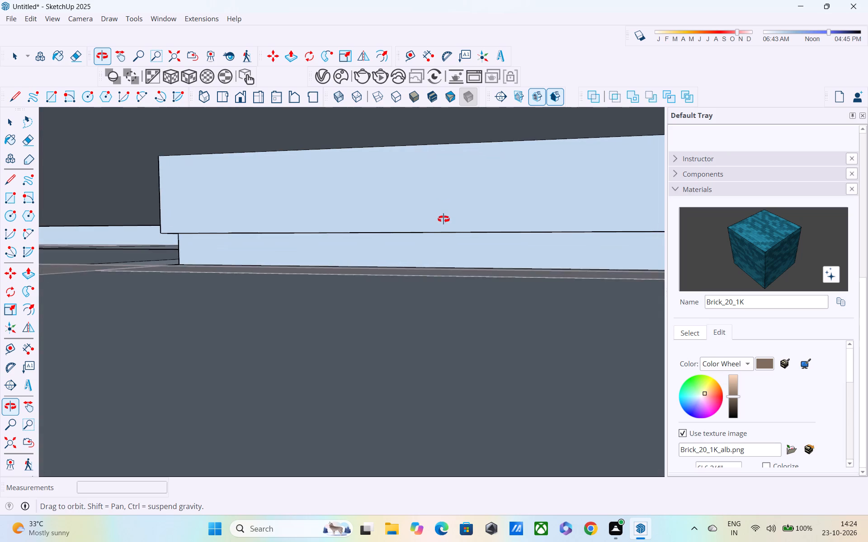
{"action": "middle_click_drag", "start_coordinate": [443, 219], "coordinate": [280, 224]}
{"action": "scroll", "coordinate": [419, 223], "scroll_direction": "up", "scroll_amount": 2}
{"action": "middle_click_drag", "start_coordinate": [451, 228], "coordinate": [451, 211]}
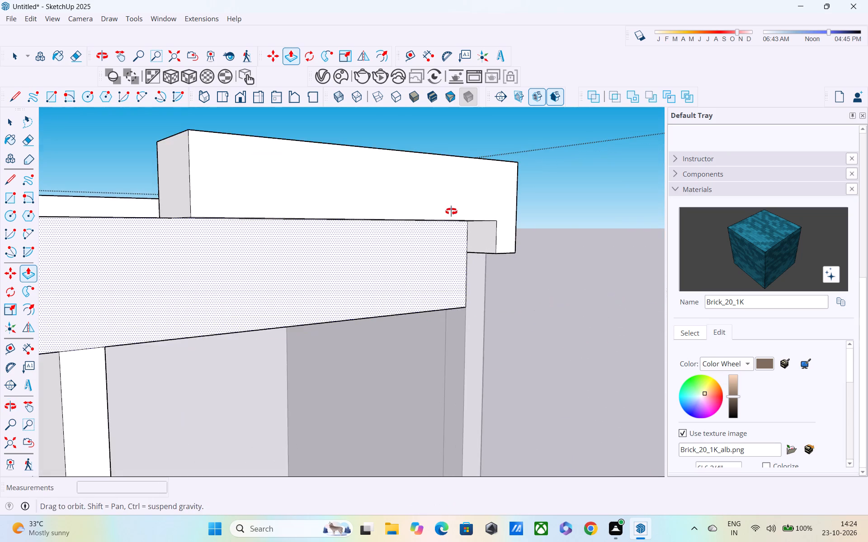
{"action": "middle_click_drag", "start_coordinate": [451, 211], "coordinate": [450, 174]}
{"action": "key", "text": "l"}
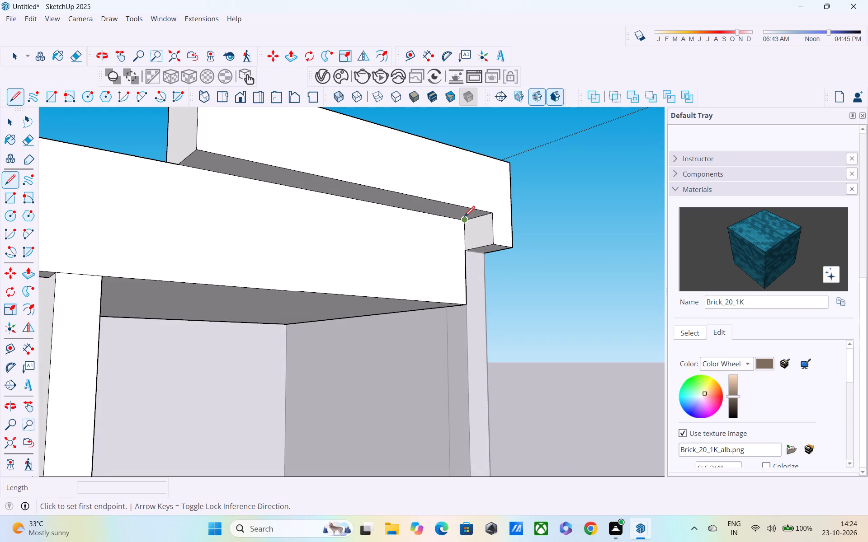
{"action": "left_click", "coordinate": [465, 218]}
{"action": "left_click", "coordinate": [464, 249]}
Retrace the short edge under the parapet return, between its outer corner and the beam, at the side wall's front.
{"action": "middle_click_drag", "start_coordinate": [484, 244], "coordinate": [62, 248]}
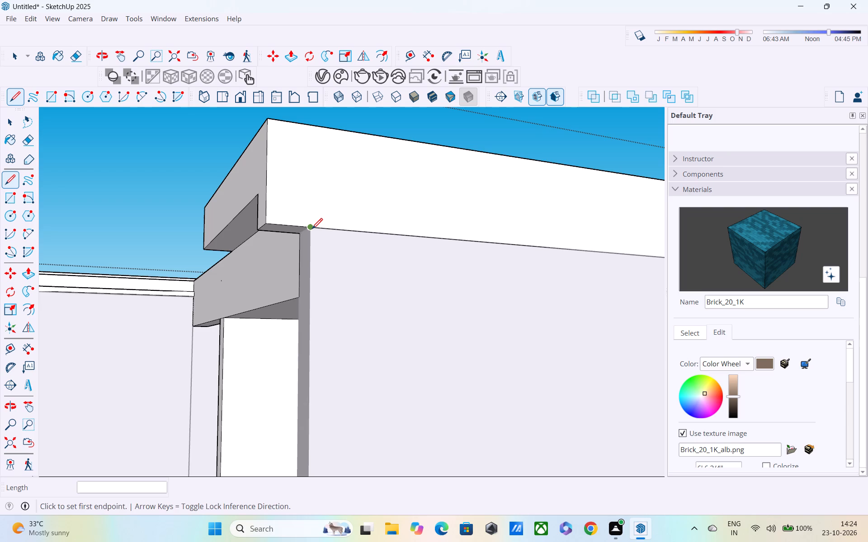
{"action": "left_click", "coordinate": [312, 230]}
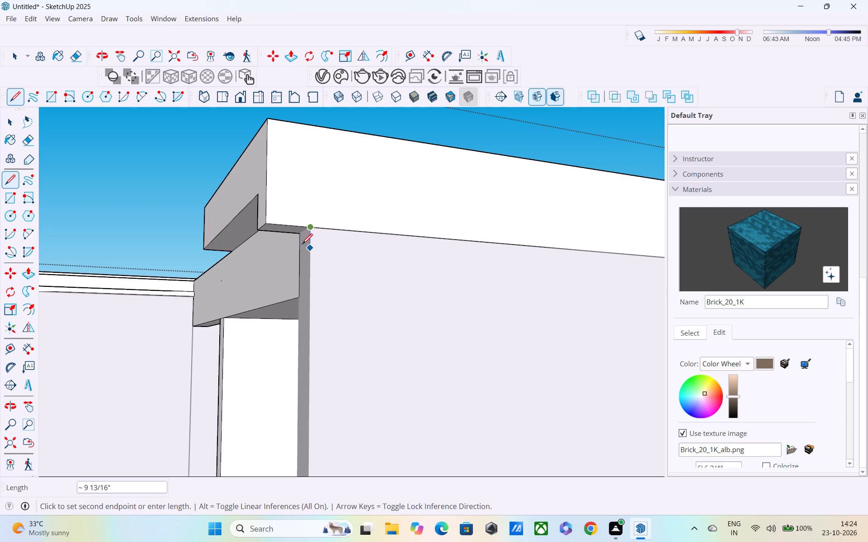
{"action": "left_click", "coordinate": [298, 234]}
{"action": "left_click", "coordinate": [311, 226]}
Extend the parapet return's underside down about 10' 6 3/4" to the floor slab, forming a vertical fin before the side wall.
{"action": "key", "text": "p"}
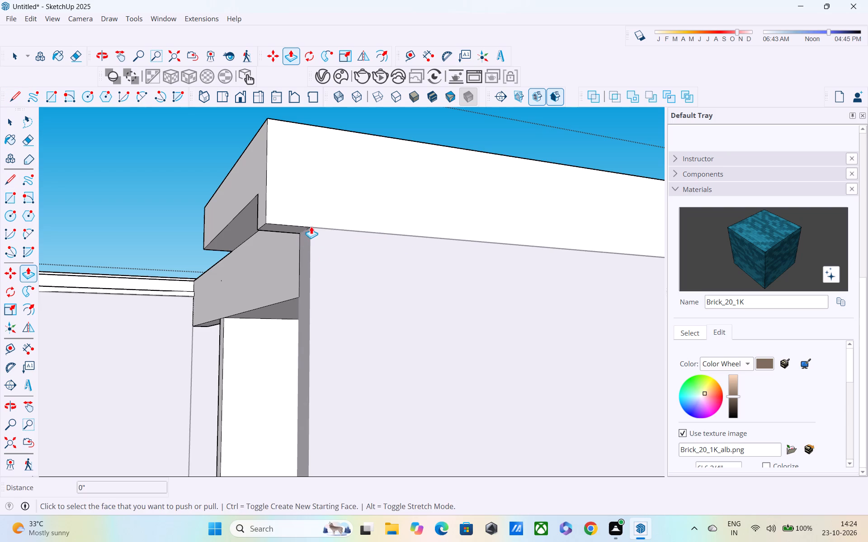
{"action": "left_click", "coordinate": [293, 227]}
{"action": "middle_click_drag", "start_coordinate": [294, 266], "coordinate": [396, 202]}
{"action": "scroll", "coordinate": [396, 209], "scroll_direction": "down", "scroll_amount": 2}
{"action": "middle_click_drag", "start_coordinate": [365, 229], "coordinate": [581, 154], "text": "shift"}
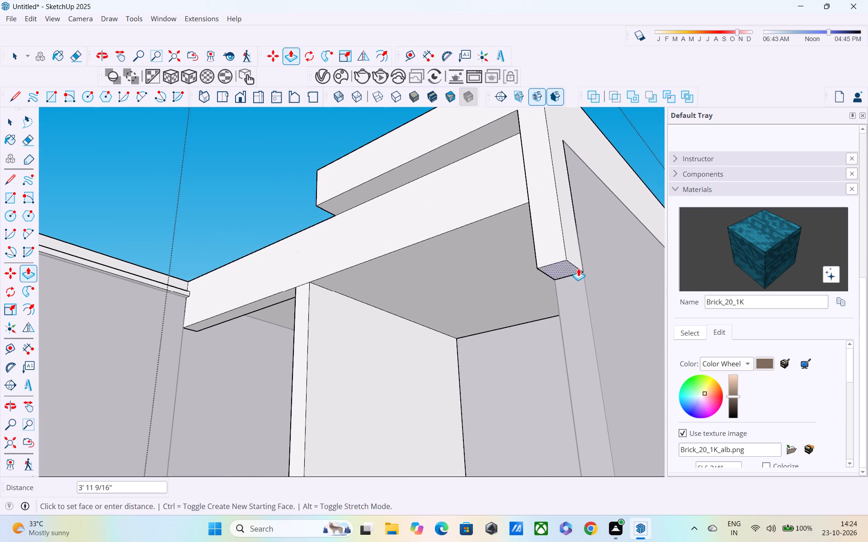
{"action": "middle_click_drag", "start_coordinate": [576, 271], "coordinate": [553, 192], "text": "shift"}
{"action": "scroll", "coordinate": [547, 216], "scroll_direction": "down", "scroll_amount": 3}
{"action": "middle_click_drag", "start_coordinate": [549, 250], "coordinate": [560, 348]}
{"action": "scroll", "coordinate": [560, 348], "scroll_direction": "down", "scroll_amount": 1}
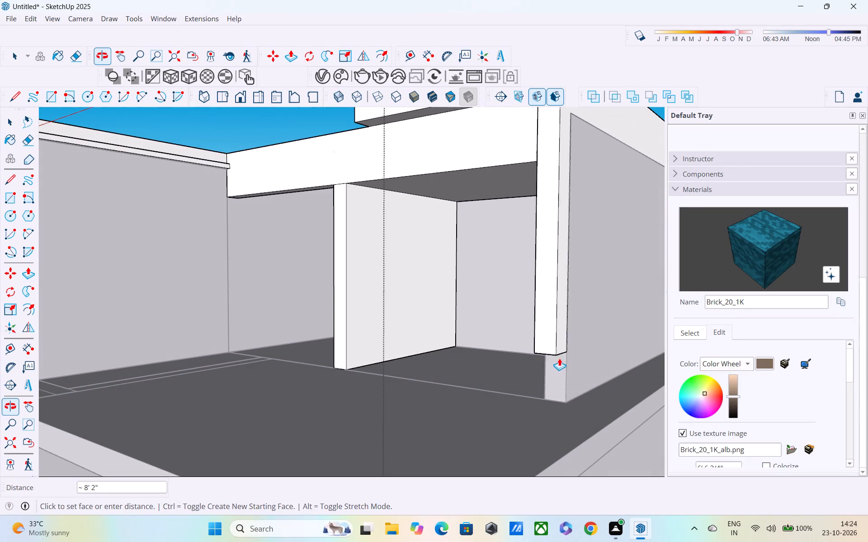
{"action": "left_click", "coordinate": [563, 421]}
Examine the parapet and vertical fin against the rest of the facade from several angles.
{"action": "middle_click_drag", "start_coordinate": [554, 408], "coordinate": [641, 408]}
{"action": "scroll", "coordinate": [548, 361], "scroll_direction": "down", "scroll_amount": 5}
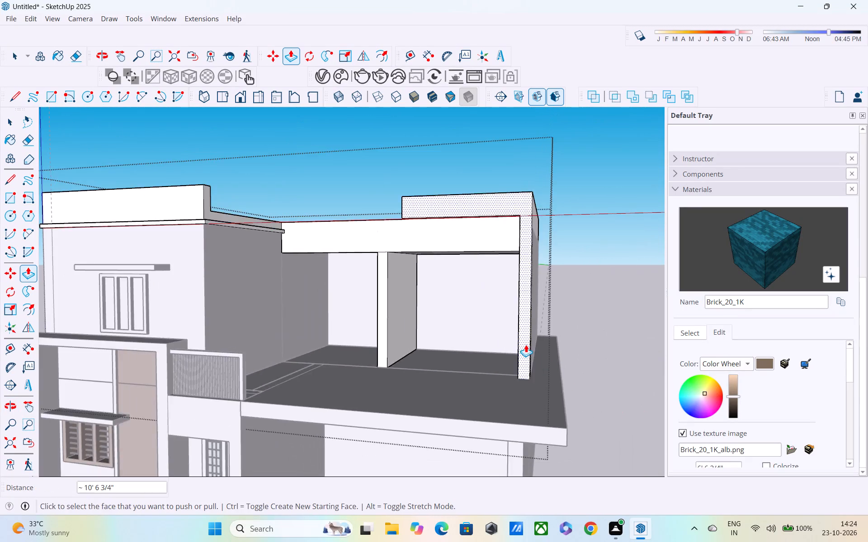
{"action": "scroll", "coordinate": [526, 345], "scroll_direction": "down", "scroll_amount": 3}
{"action": "middle_click_drag", "start_coordinate": [528, 350], "coordinate": [568, 369]}
{"action": "middle_click_drag", "start_coordinate": [531, 220], "coordinate": [425, 247]}
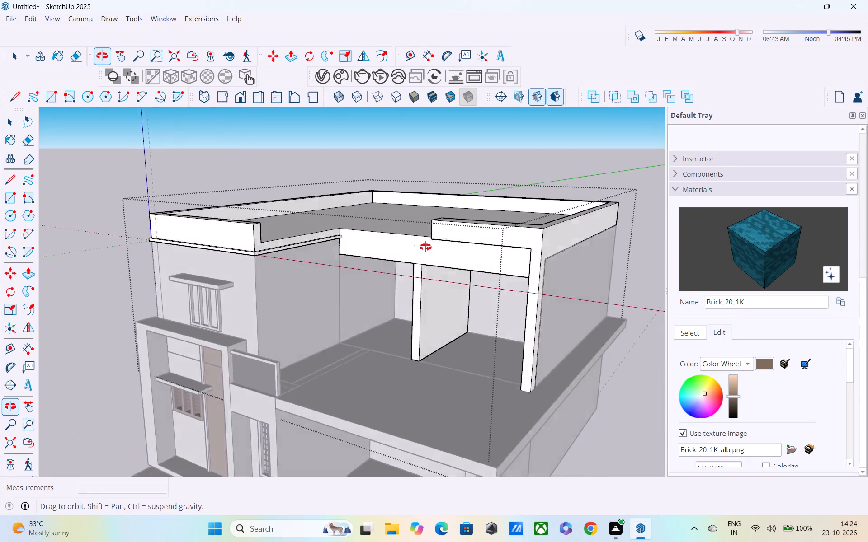
{"action": "middle_click_drag", "start_coordinate": [425, 247], "coordinate": [564, 224]}
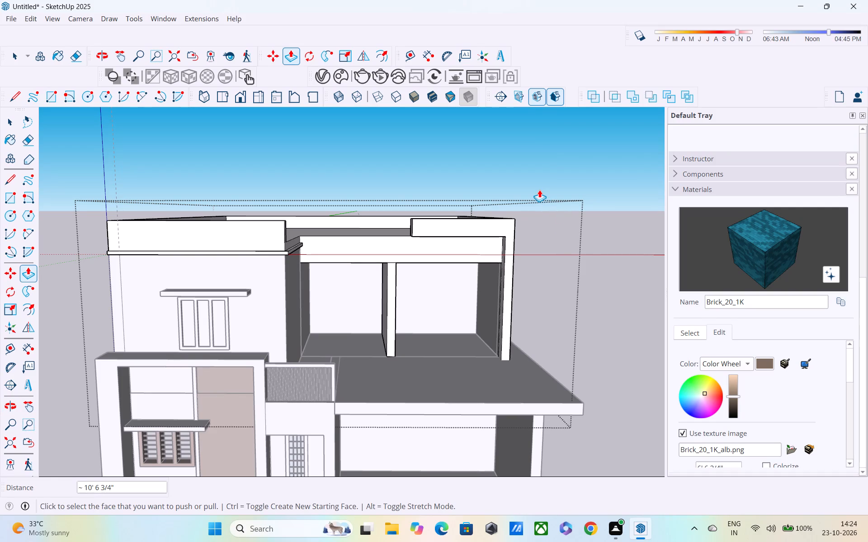
{"action": "scroll", "coordinate": [539, 177], "scroll_direction": "down", "scroll_amount": 2}
{"action": "middle_click_drag", "start_coordinate": [450, 232], "coordinate": [403, 285]}
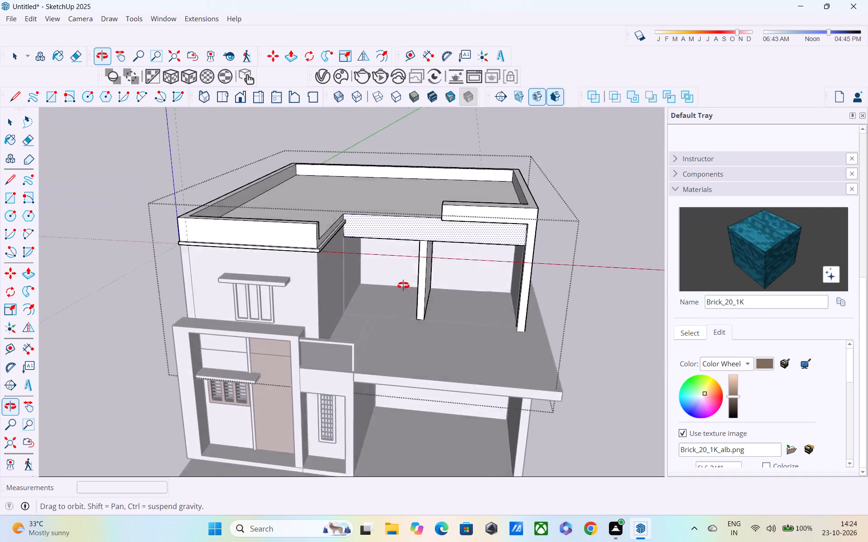
{"action": "middle_click_drag", "start_coordinate": [403, 285], "coordinate": [383, 301]}
Thin the front parapet over the open rooms by pushing its inner face in about 5 3/8".
{"action": "scroll", "coordinate": [404, 191], "scroll_direction": "up", "scroll_amount": 3}
{"action": "middle_click_drag", "start_coordinate": [511, 196], "coordinate": [95, 226]}
{"action": "scroll", "coordinate": [207, 268], "scroll_direction": "up", "scroll_amount": 3}
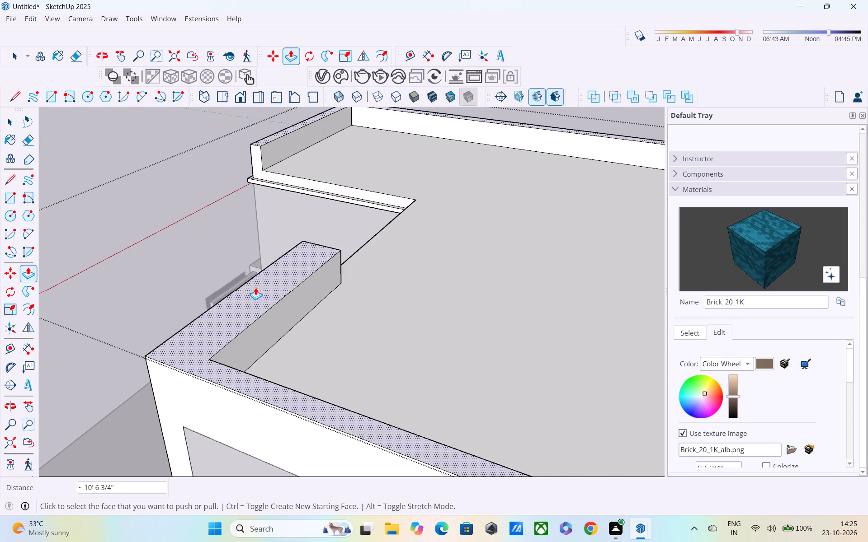
{"action": "left_click", "coordinate": [278, 312]}
{"action": "left_click", "coordinate": [267, 310]}
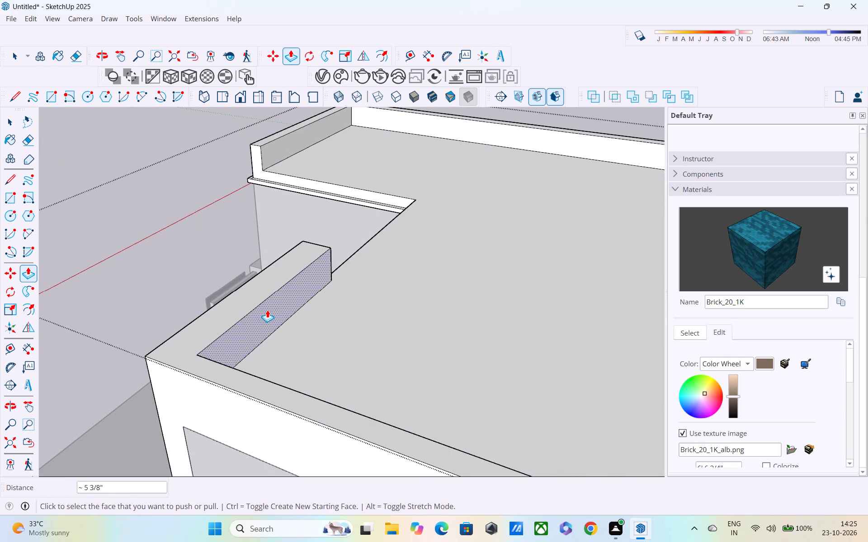
Pull the joined front face of the parapet and vertical fin outward another 1'.
{"action": "middle_click_drag", "start_coordinate": [278, 304], "coordinate": [538, 291]}
{"action": "scroll", "coordinate": [535, 263], "scroll_direction": "down", "scroll_amount": 2}
{"action": "middle_click_drag", "start_coordinate": [535, 263], "coordinate": [534, 184]}
{"action": "scroll", "coordinate": [466, 218], "scroll_direction": "down", "scroll_amount": 3}
{"action": "middle_click_drag", "start_coordinate": [449, 227], "coordinate": [558, 201]}
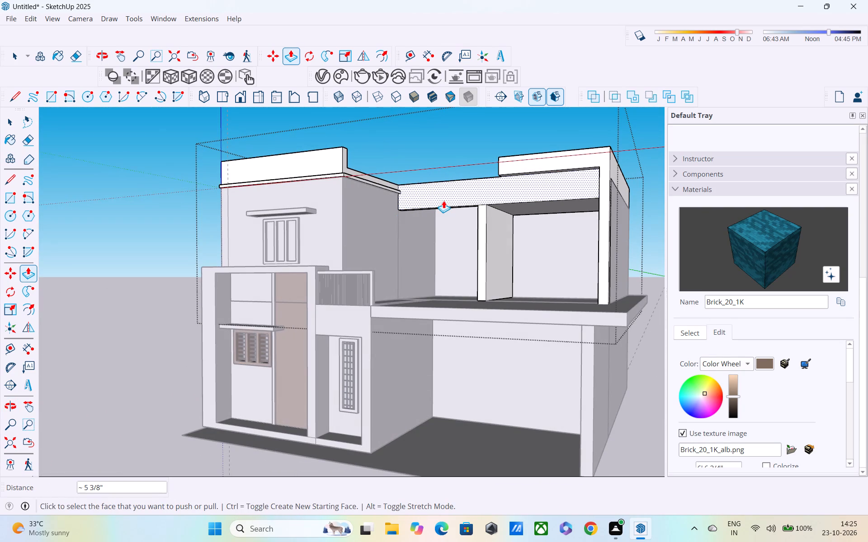
{"action": "middle_click_drag", "start_coordinate": [488, 196], "coordinate": [491, 187]}
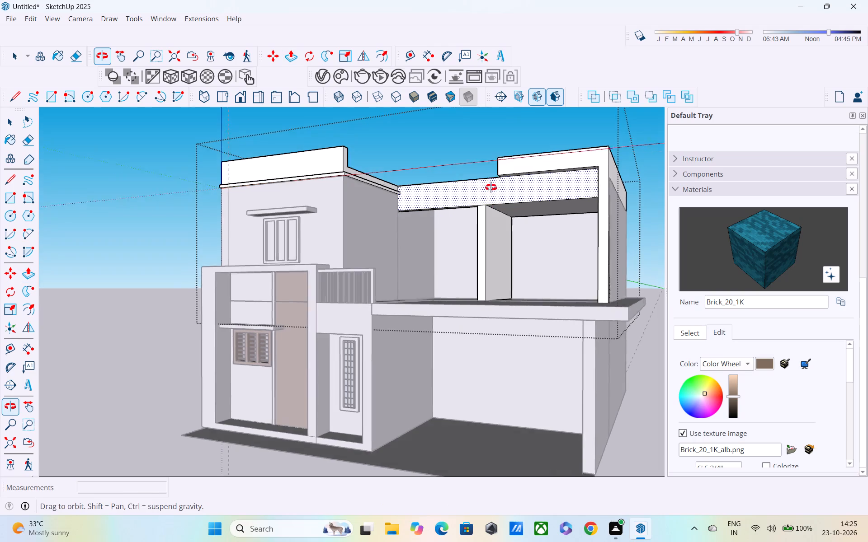
{"action": "middle_click_drag", "start_coordinate": [491, 187], "coordinate": [527, 125]}
{"action": "scroll", "coordinate": [538, 177], "scroll_direction": "up", "scroll_amount": 3}
{"action": "left_click", "coordinate": [540, 167]}
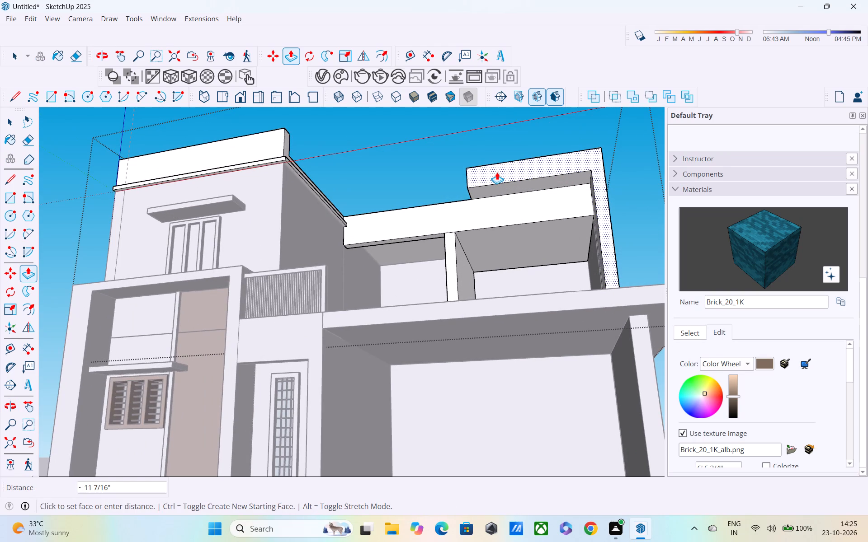
{"action": "type", "text": "1'"}
{"action": "key", "text": "Return"}
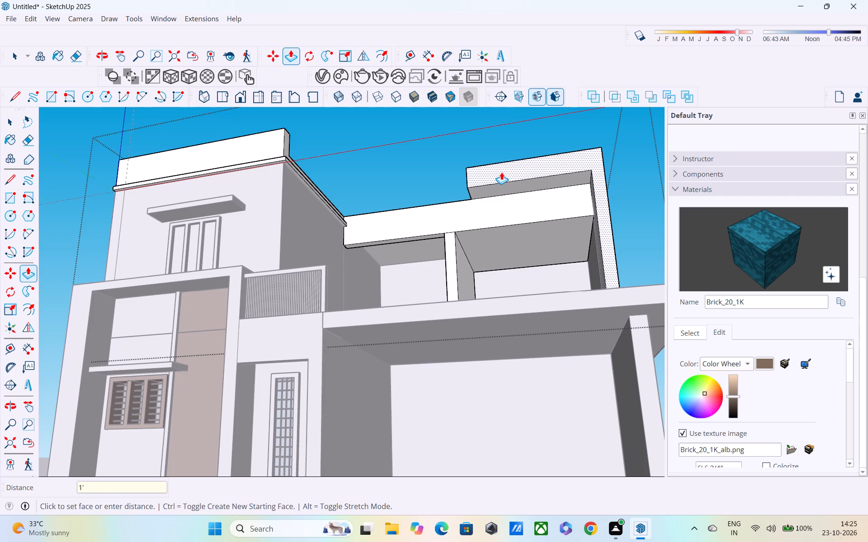
Push the joined front face of the parapet and vertical fin back 0.5'.
{"action": "scroll", "coordinate": [501, 172], "scroll_direction": "down", "scroll_amount": 1}
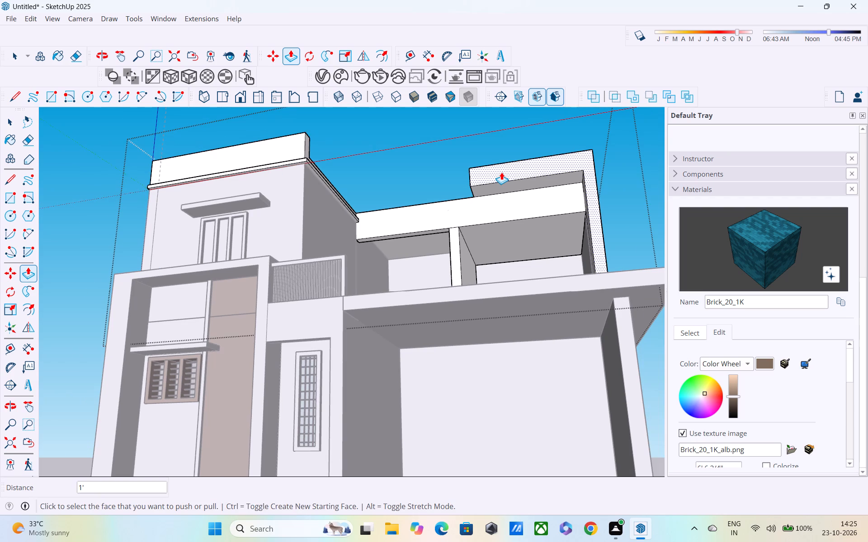
{"action": "left_click", "coordinate": [506, 166]}
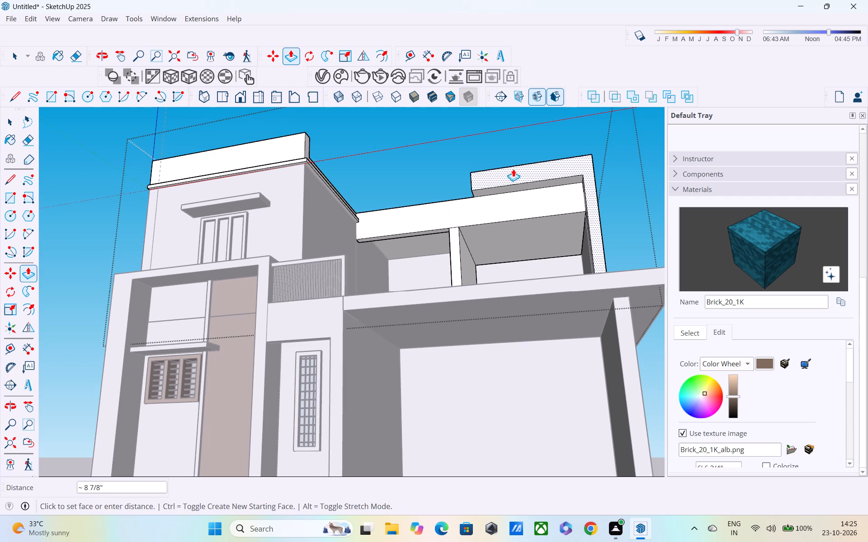
{"action": "type", "text": "0.5'"}
{"action": "key", "text": "Return"}
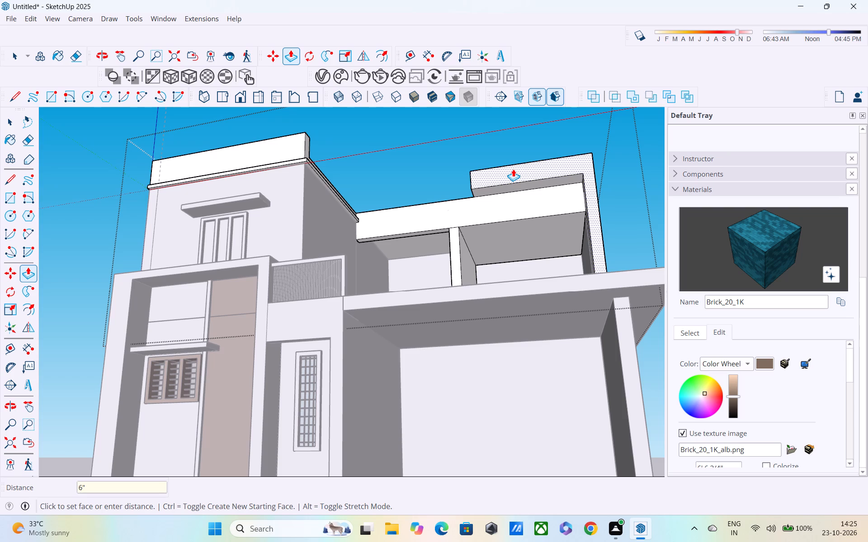
Examine the roof beam, parapet and fin above the open upper-floor rooms from several angles.
{"action": "middle_click_drag", "start_coordinate": [514, 169], "coordinate": [580, 271]}
{"action": "scroll", "coordinate": [537, 199], "scroll_direction": "down", "scroll_amount": 1}
{"action": "middle_click_drag", "start_coordinate": [536, 198], "coordinate": [493, 130]}
{"action": "scroll", "coordinate": [490, 215], "scroll_direction": "up", "scroll_amount": 2}
{"action": "middle_click_drag", "start_coordinate": [486, 189], "coordinate": [448, 214]}
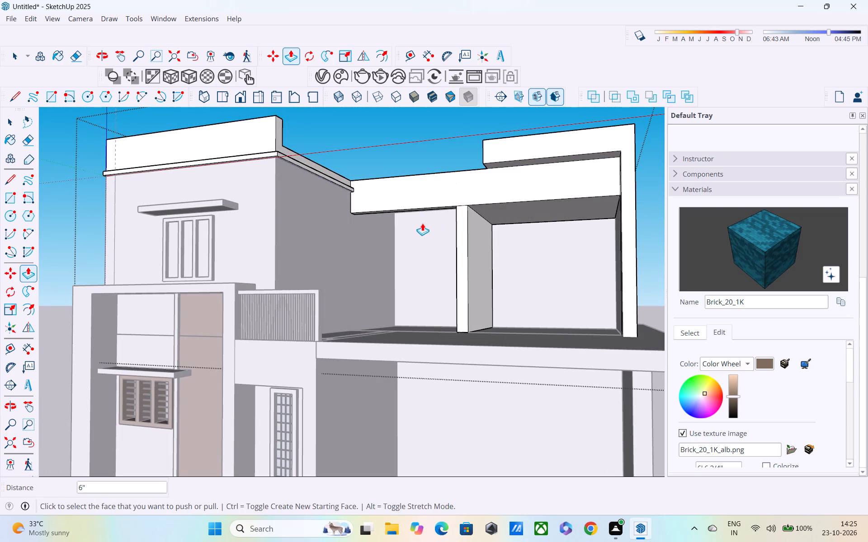
{"action": "scroll", "coordinate": [442, 193], "scroll_direction": "up", "scroll_amount": 5}
{"action": "middle_click_drag", "start_coordinate": [453, 194], "coordinate": [448, 209]}
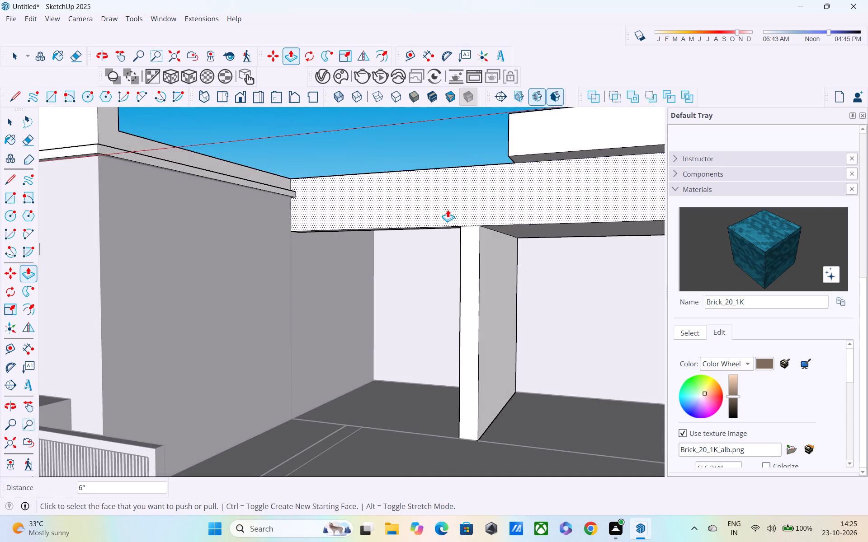
{"action": "middle_click_drag", "start_coordinate": [482, 165], "coordinate": [500, 198]}
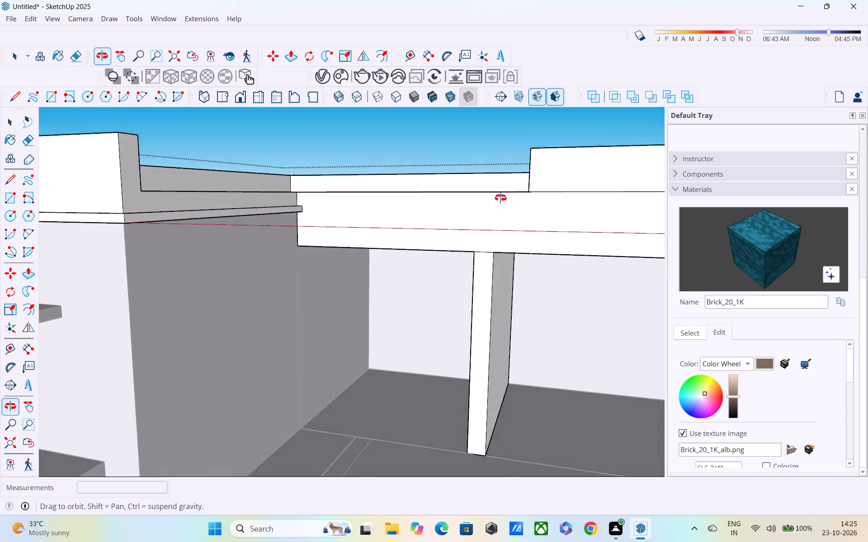
{"action": "middle_click_drag", "start_coordinate": [500, 198], "coordinate": [506, 198]}
{"action": "scroll", "coordinate": [533, 191], "scroll_direction": "up", "scroll_amount": 3}
{"action": "middle_click_drag", "start_coordinate": [548, 201], "coordinate": [556, 147]}
{"action": "scroll", "coordinate": [554, 206], "scroll_direction": "up", "scroll_amount": 1}
{"action": "scroll", "coordinate": [554, 206], "scroll_direction": "down", "scroll_amount": 2}
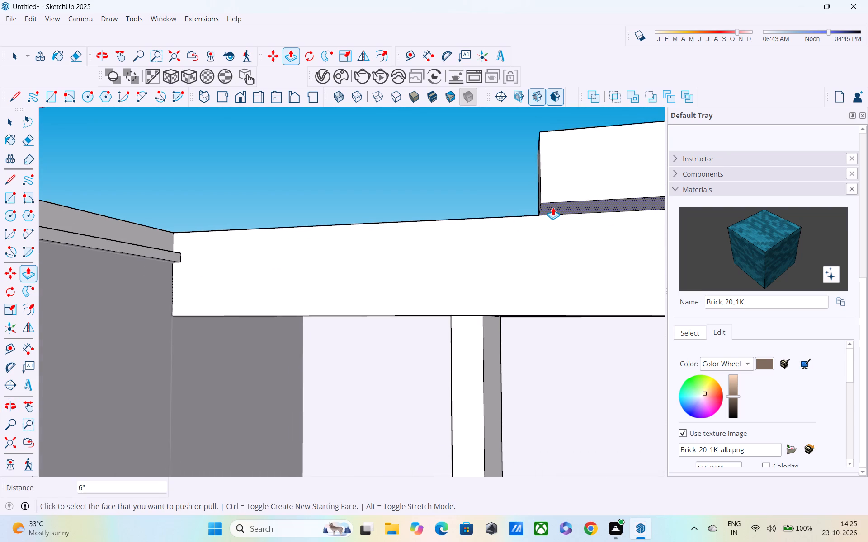
{"action": "scroll", "coordinate": [553, 207], "scroll_direction": "down", "scroll_amount": 3}
Extend the free end of the projecting front parapet about 1' 3 5/8" to meet the nearer front edge of the partition wall.
{"action": "middle_click_drag", "start_coordinate": [552, 208], "coordinate": [594, 284]}
{"action": "middle_click_drag", "start_coordinate": [585, 275], "coordinate": [528, 296], "text": "shift"}
{"action": "middle_click_drag", "start_coordinate": [535, 283], "coordinate": [670, 299]}
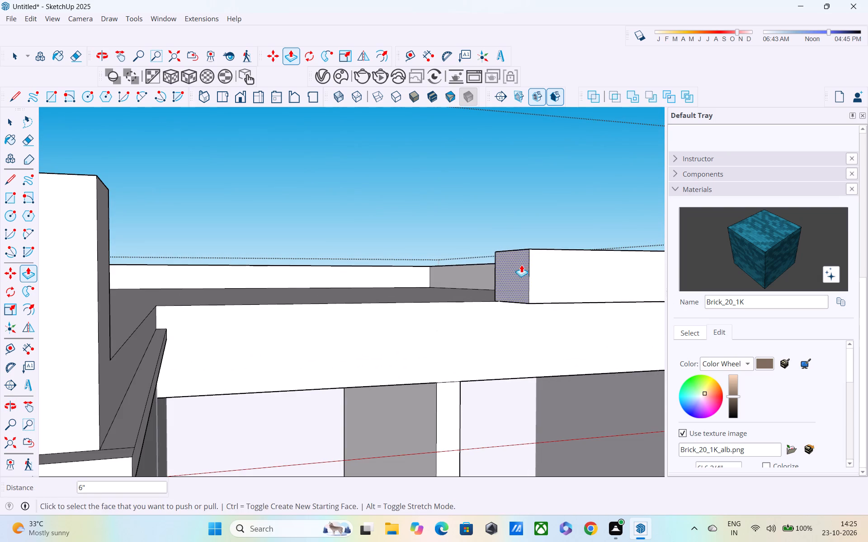
{"action": "left_click", "coordinate": [518, 265]}
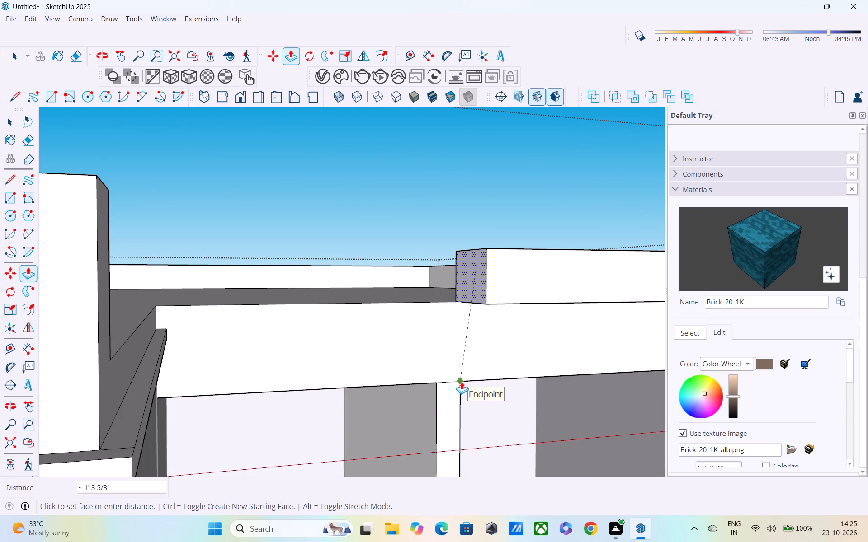
{"action": "left_click", "coordinate": [462, 382]}
Extend the front parapet's free end another 9" to the far edge of the partition wall.
{"action": "middle_click_drag", "start_coordinate": [461, 366], "coordinate": [345, 290]}
{"action": "middle_click_drag", "start_coordinate": [427, 292], "coordinate": [517, 323]}
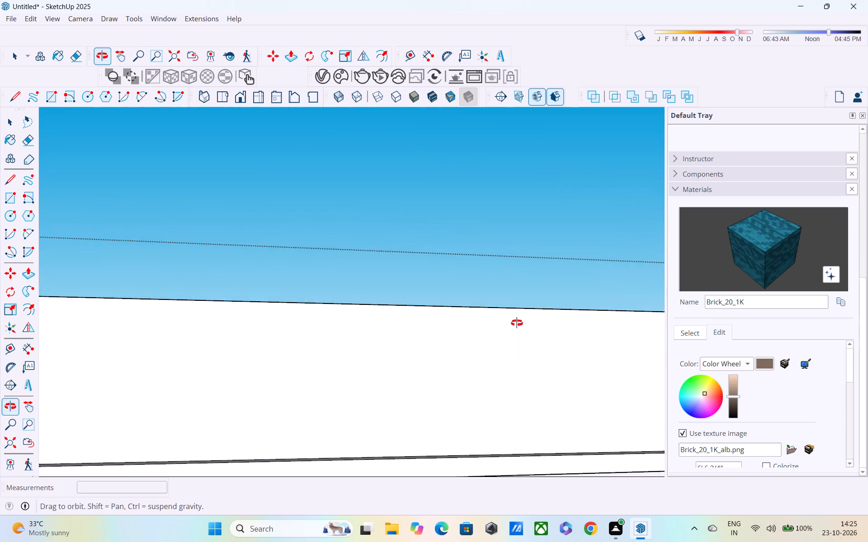
{"action": "middle_click_drag", "start_coordinate": [517, 323], "coordinate": [431, 323]}
{"action": "middle_click", "coordinate": [468, 364]}
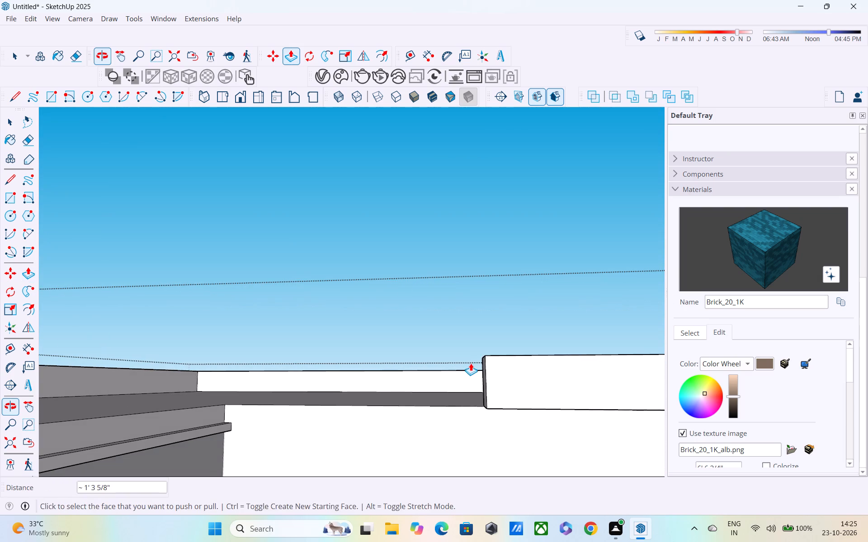
{"action": "middle_click_drag", "start_coordinate": [470, 363], "coordinate": [392, 303], "text": "shift"}
{"action": "middle_click_drag", "start_coordinate": [400, 309], "coordinate": [528, 332]}
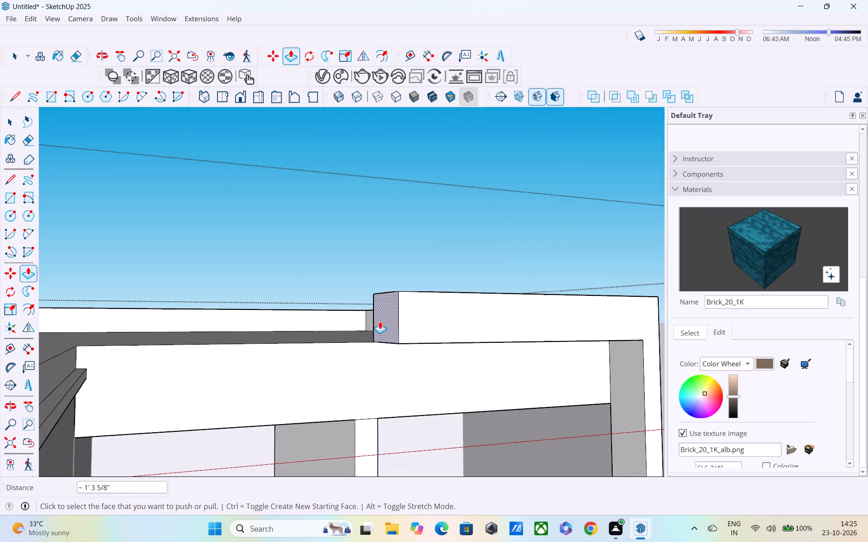
{"action": "left_click", "coordinate": [380, 321]}
{"action": "left_click", "coordinate": [359, 418]}
Draw a 2' 4" vertical line on the beam's front face, from the partition wall's fin-side corner up to the beam's top edge.
{"action": "middle_click_drag", "start_coordinate": [358, 394], "coordinate": [348, 382]}
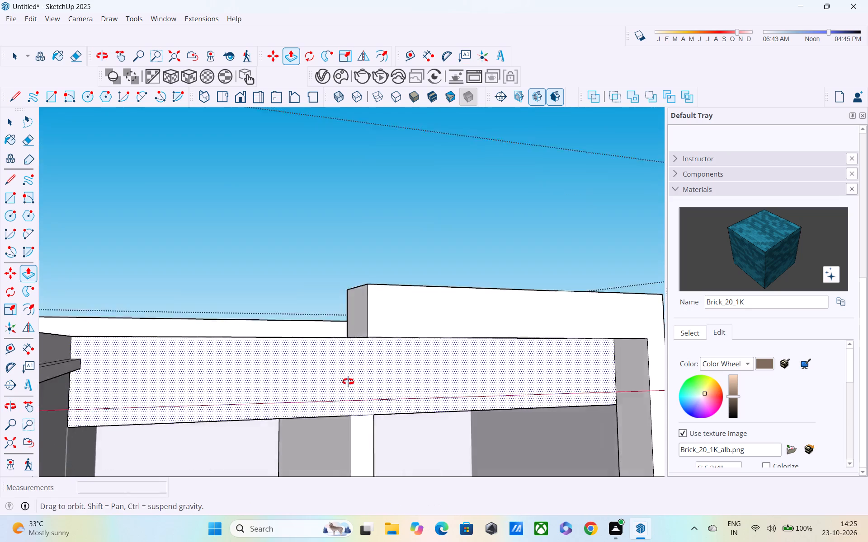
{"action": "middle_click_drag", "start_coordinate": [348, 382], "coordinate": [282, 293]}
{"action": "scroll", "coordinate": [281, 289], "scroll_direction": "down", "scroll_amount": 1}
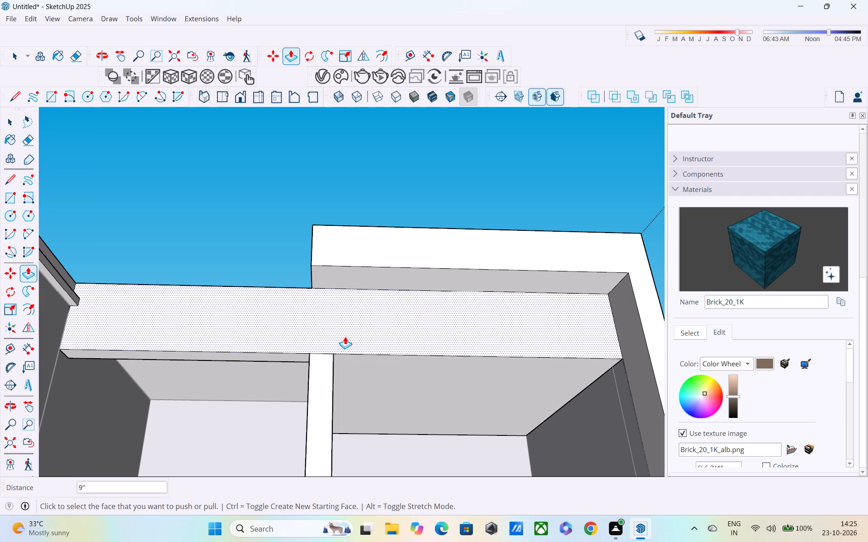
{"action": "key", "text": "l"}
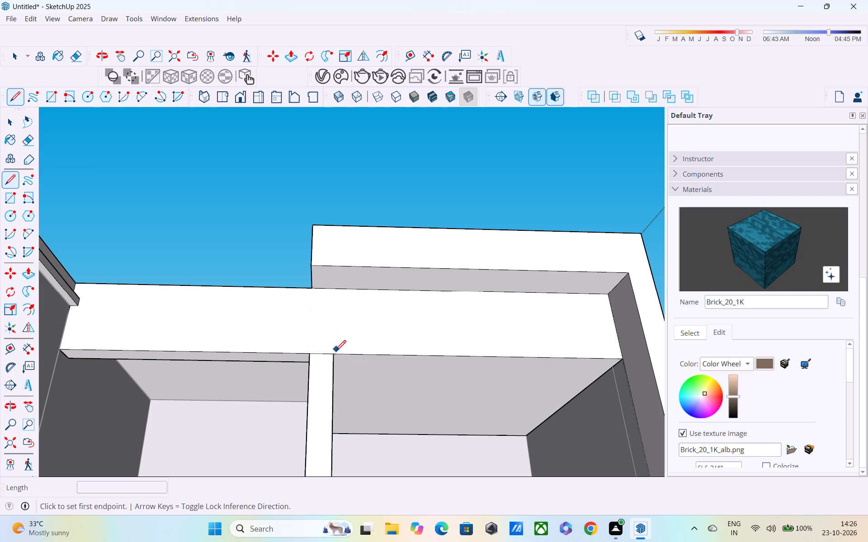
{"action": "left_click", "coordinate": [335, 353]}
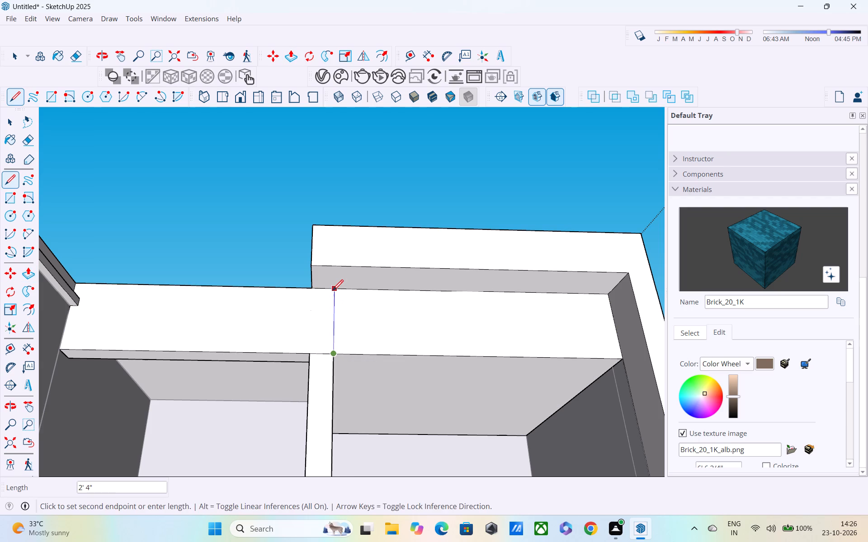
{"action": "left_click", "coordinate": [331, 289]}
Pull the beam's front face between the taller wing and the new dividing line outward 1' 6", flush with the projecting parapet.
{"action": "key", "text": "space"}
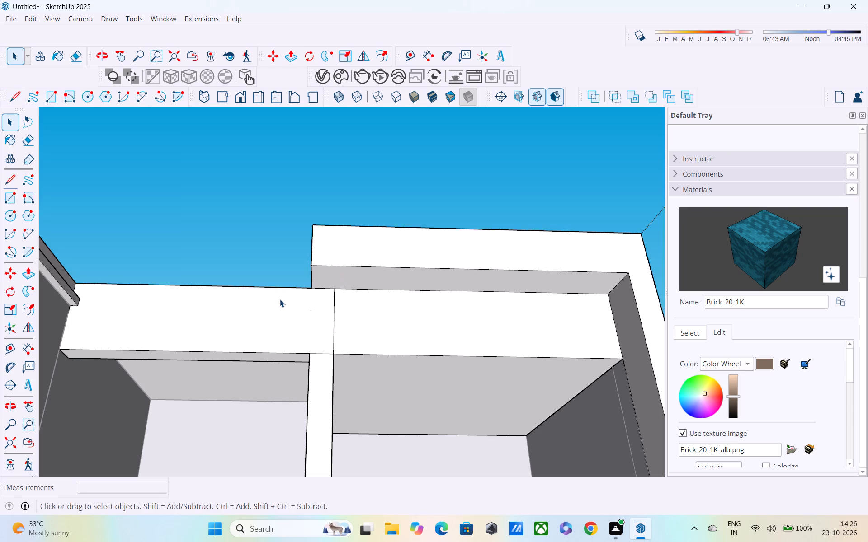
{"action": "key", "text": "p"}
{"action": "left_click", "coordinate": [280, 313]}
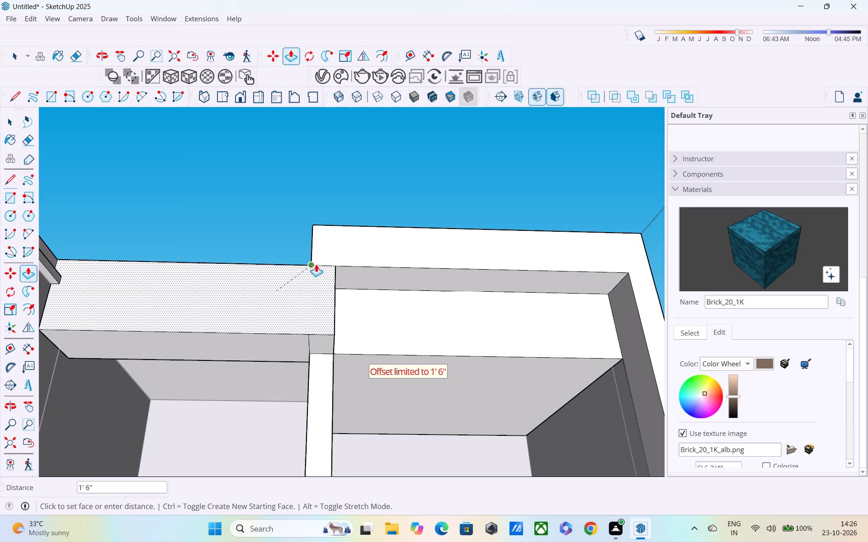
{"action": "left_click", "coordinate": [316, 264]}
Examine the extended beam and the roof parapet from the front, side and above.
{"action": "middle_click_drag", "start_coordinate": [326, 342], "coordinate": [320, 389]}
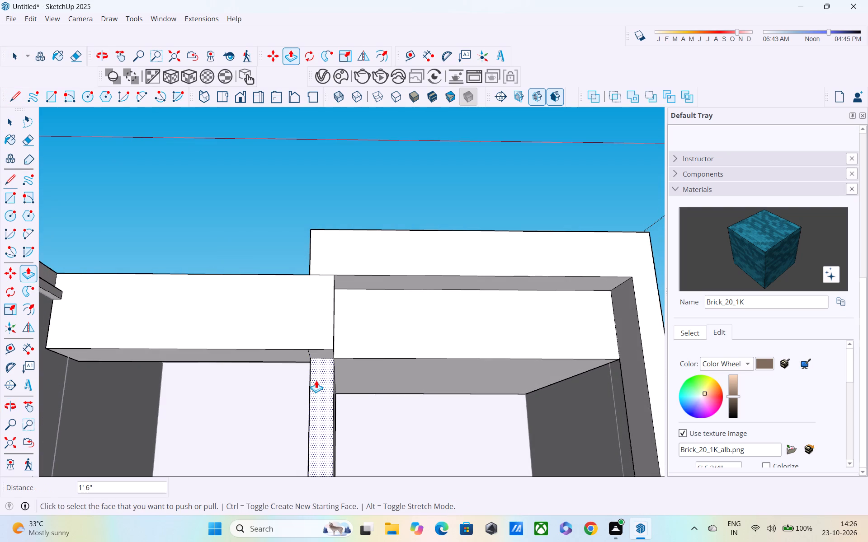
{"action": "scroll", "coordinate": [316, 380], "scroll_direction": "down", "scroll_amount": 1}
{"action": "middle_click_drag", "start_coordinate": [314, 374], "coordinate": [318, 415]}
{"action": "scroll", "coordinate": [319, 392], "scroll_direction": "down", "scroll_amount": 5}
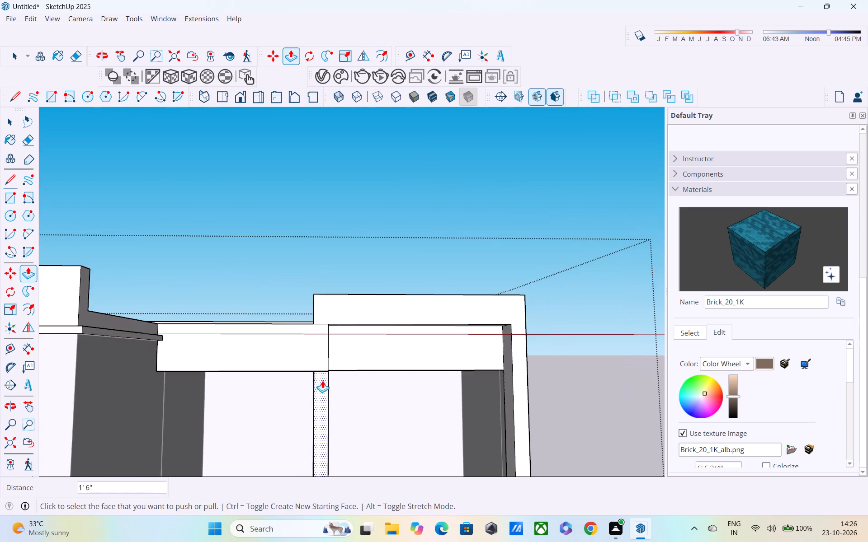
{"action": "scroll", "coordinate": [328, 393], "scroll_direction": "down", "scroll_amount": 1}
{"action": "middle_click_drag", "start_coordinate": [331, 402], "coordinate": [274, 397]}
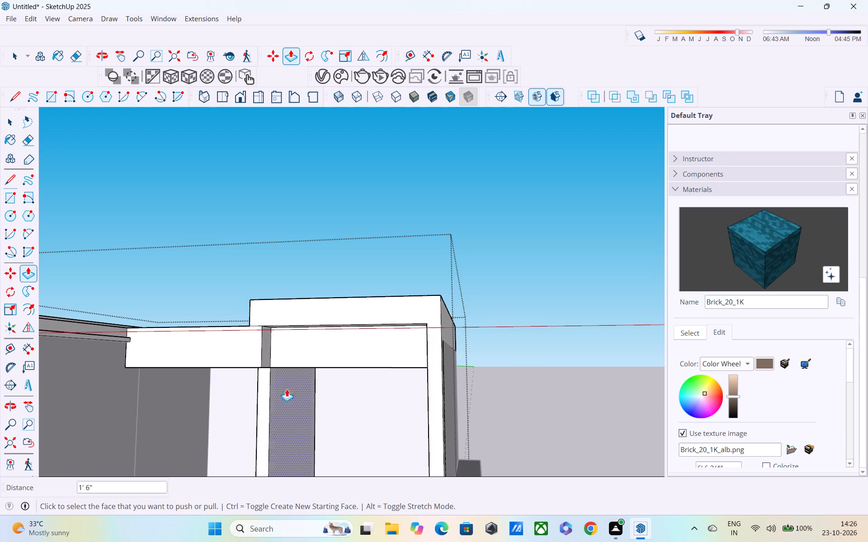
{"action": "scroll", "coordinate": [287, 388], "scroll_direction": "down", "scroll_amount": 5}
{"action": "middle_click_drag", "start_coordinate": [262, 383], "coordinate": [150, 455]}
{"action": "scroll", "coordinate": [204, 336], "scroll_direction": "down", "scroll_amount": 1}
{"action": "middle_click_drag", "start_coordinate": [221, 363], "coordinate": [210, 416]}
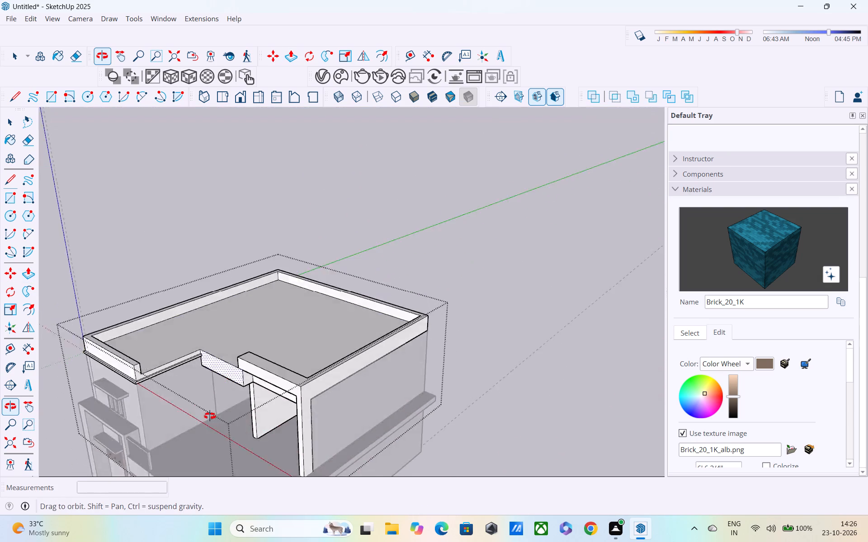
{"action": "middle_click_drag", "start_coordinate": [210, 416], "coordinate": [116, 424]}
{"action": "scroll", "coordinate": [170, 353], "scroll_direction": "down", "scroll_amount": 4}
{"action": "middle_click_drag", "start_coordinate": [219, 335], "coordinate": [414, 353]}
{"action": "scroll", "coordinate": [321, 367], "scroll_direction": "up", "scroll_amount": 9}
{"action": "middle_click_drag", "start_coordinate": [308, 382], "coordinate": [309, 279]}
{"action": "scroll", "coordinate": [308, 382], "scroll_direction": "up", "scroll_amount": 1}
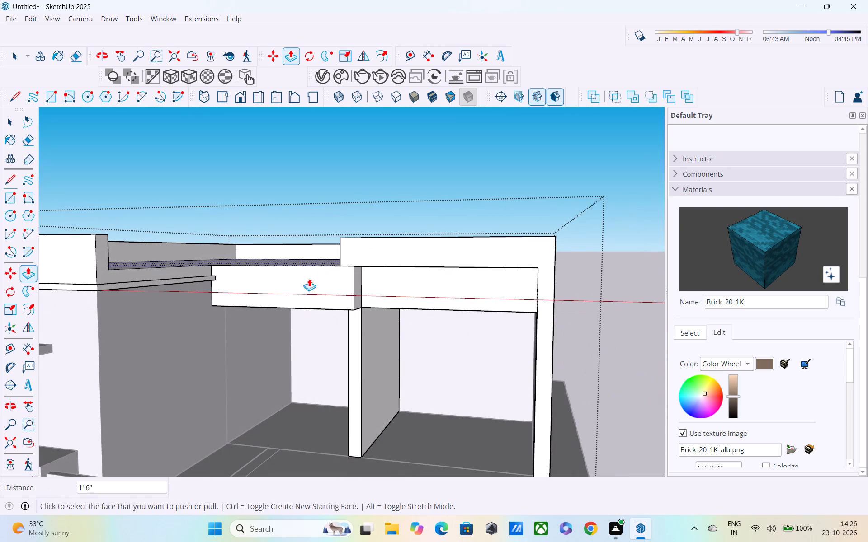
{"action": "middle_click_drag", "start_coordinate": [309, 279], "coordinate": [298, 288]}
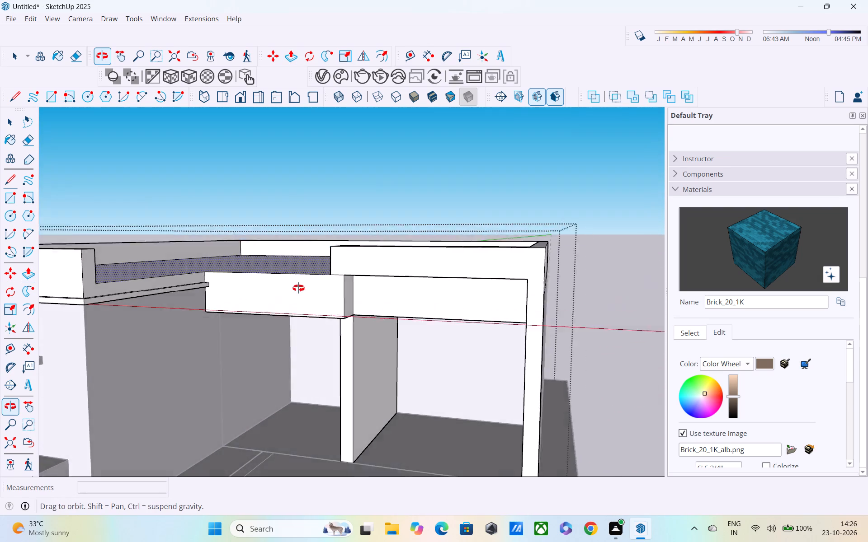
{"action": "middle_click_drag", "start_coordinate": [298, 288], "coordinate": [364, 315]}
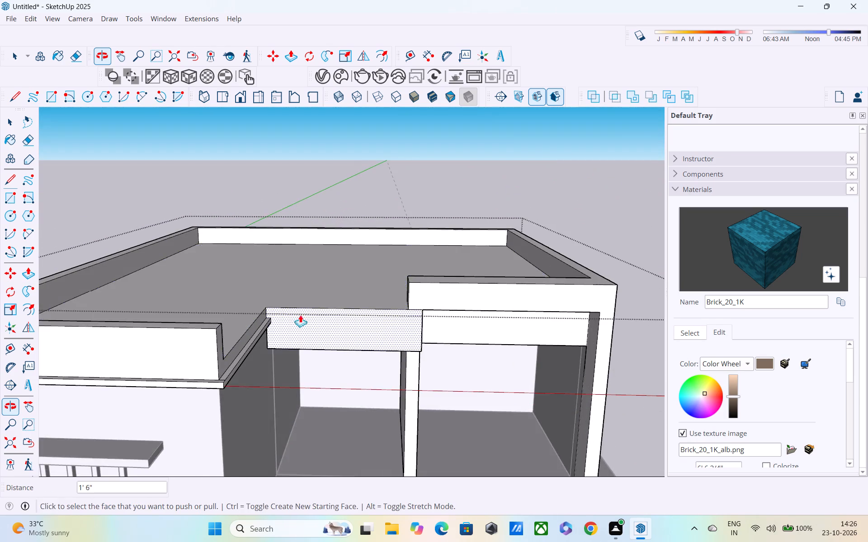
{"action": "scroll", "coordinate": [278, 315], "scroll_direction": "down", "scroll_amount": 3}
{"action": "scroll", "coordinate": [198, 315], "scroll_direction": "down", "scroll_amount": 2}
{"action": "middle_click_drag", "start_coordinate": [206, 321], "coordinate": [122, 328]}
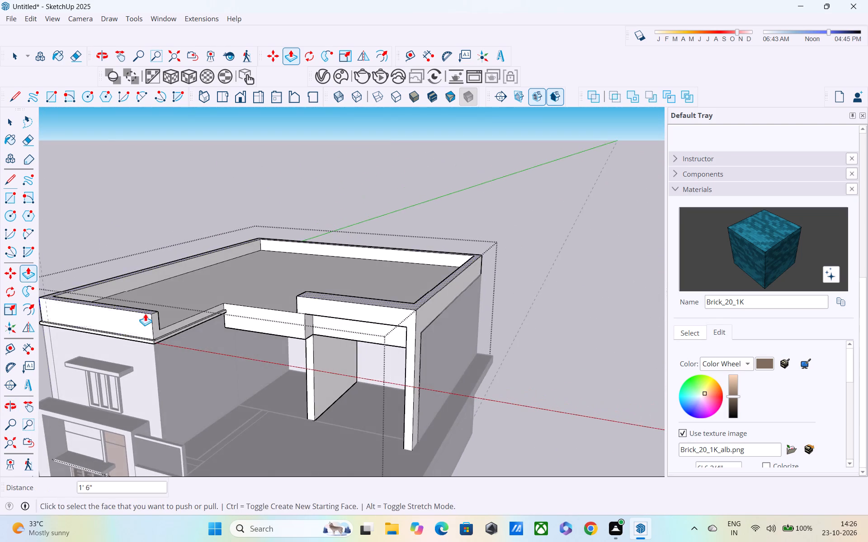
{"action": "scroll", "coordinate": [145, 313], "scroll_direction": "down", "scroll_amount": 3}
{"action": "middle_click_drag", "start_coordinate": [189, 312], "coordinate": [166, 351]}
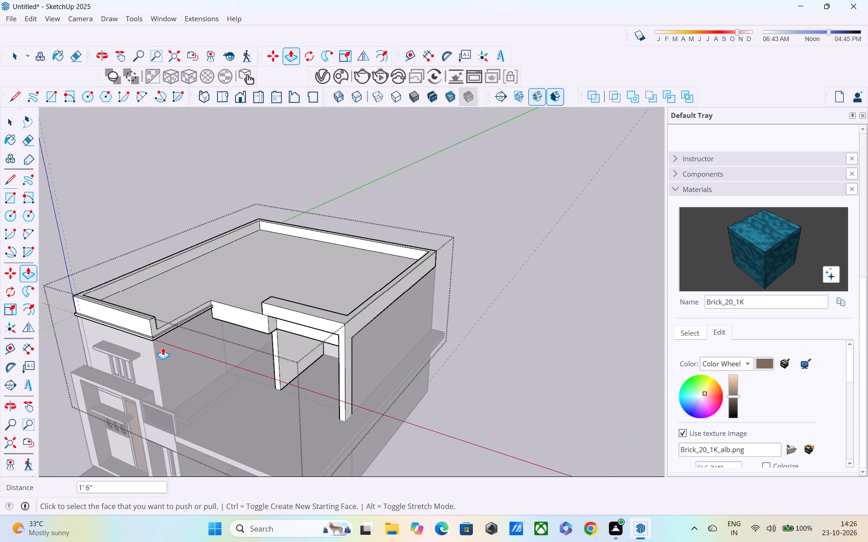
{"action": "middle_click_drag", "start_coordinate": [162, 347], "coordinate": [91, 392]}
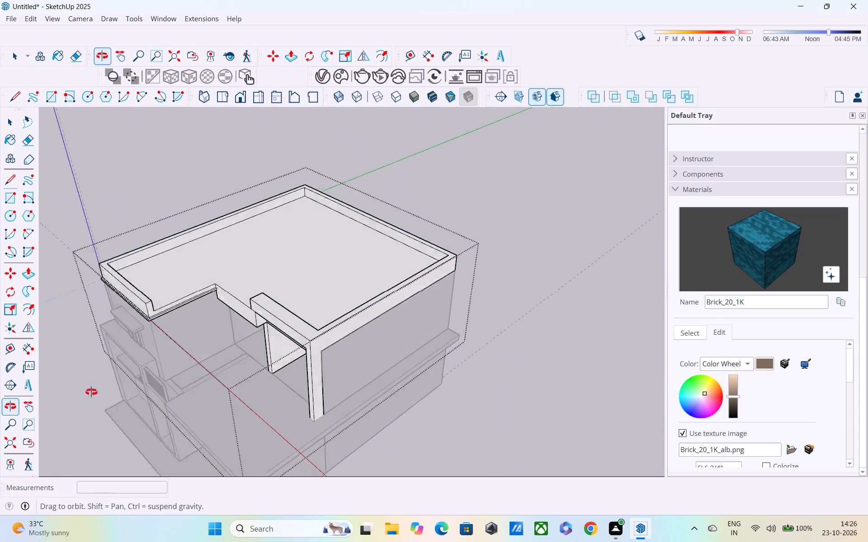
{"action": "middle_click_drag", "start_coordinate": [91, 392], "coordinate": [38, 388]}
{"action": "scroll", "coordinate": [182, 304], "scroll_direction": "up", "scroll_amount": 6}
{"action": "middle_click_drag", "start_coordinate": [185, 277], "coordinate": [0, 322]}
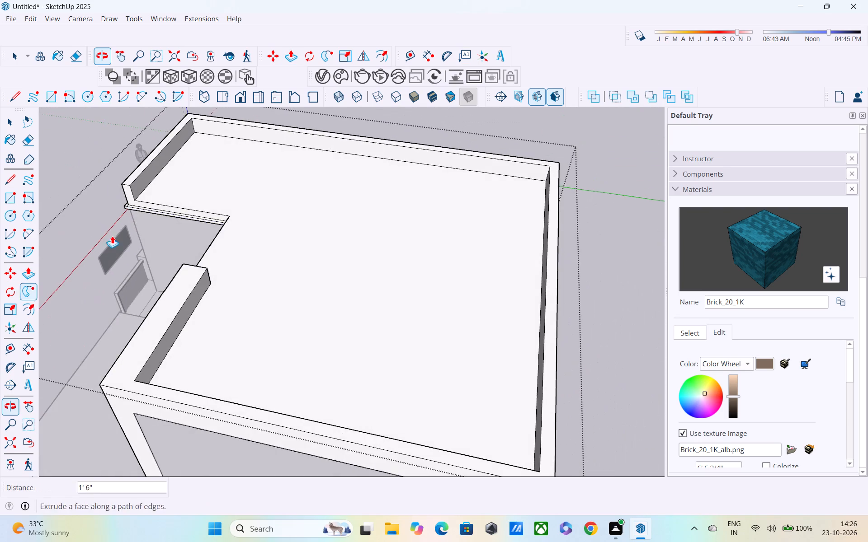
{"action": "scroll", "coordinate": [245, 188], "scroll_direction": "up", "scroll_amount": 3}
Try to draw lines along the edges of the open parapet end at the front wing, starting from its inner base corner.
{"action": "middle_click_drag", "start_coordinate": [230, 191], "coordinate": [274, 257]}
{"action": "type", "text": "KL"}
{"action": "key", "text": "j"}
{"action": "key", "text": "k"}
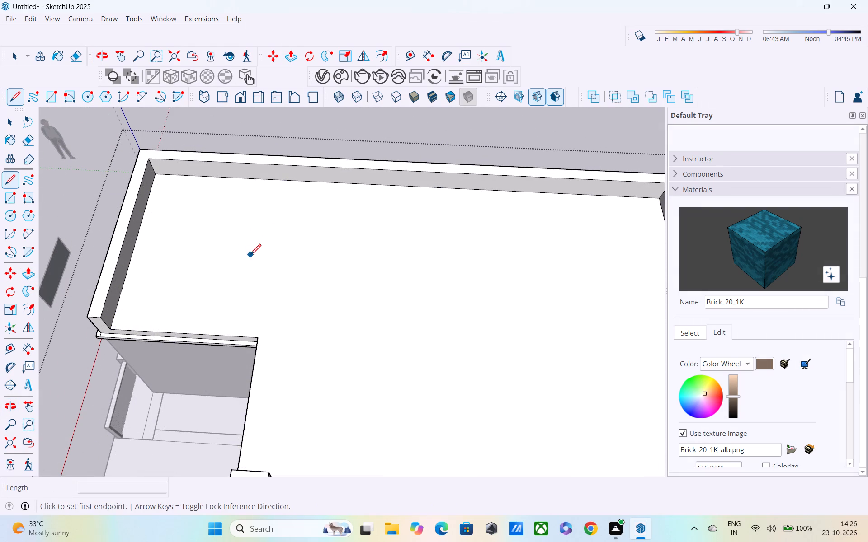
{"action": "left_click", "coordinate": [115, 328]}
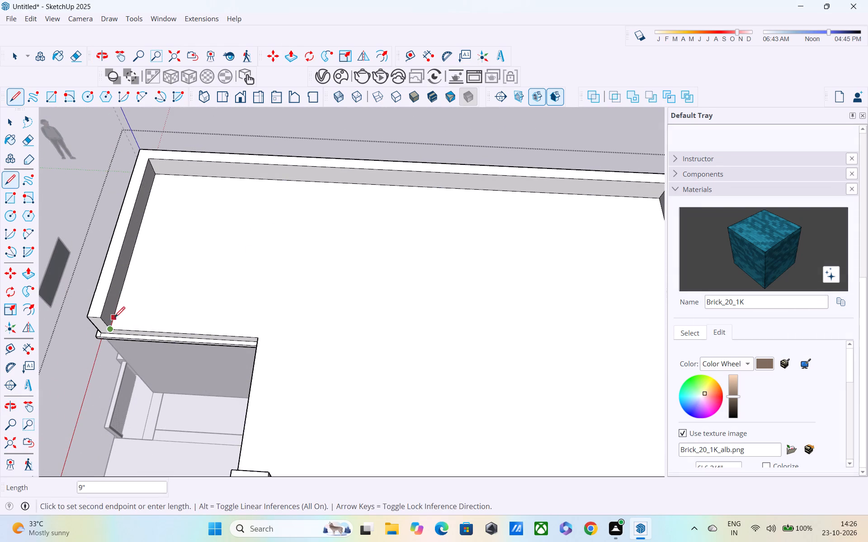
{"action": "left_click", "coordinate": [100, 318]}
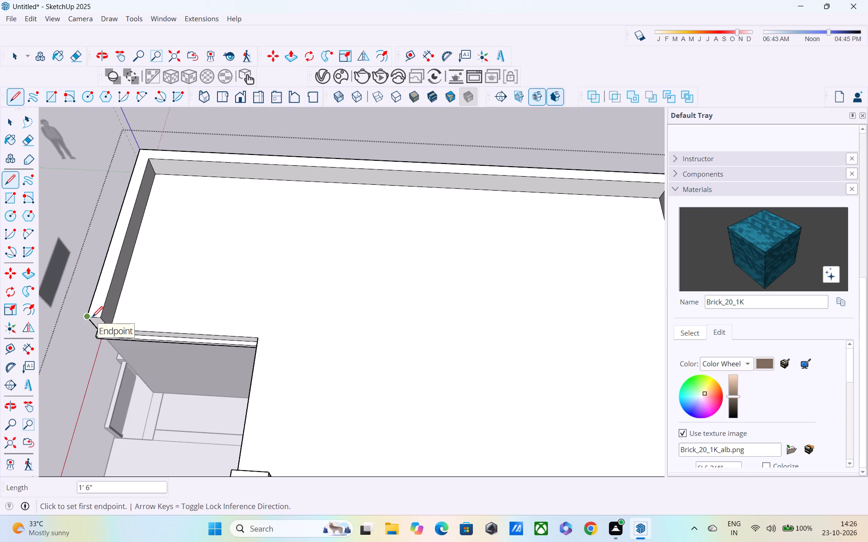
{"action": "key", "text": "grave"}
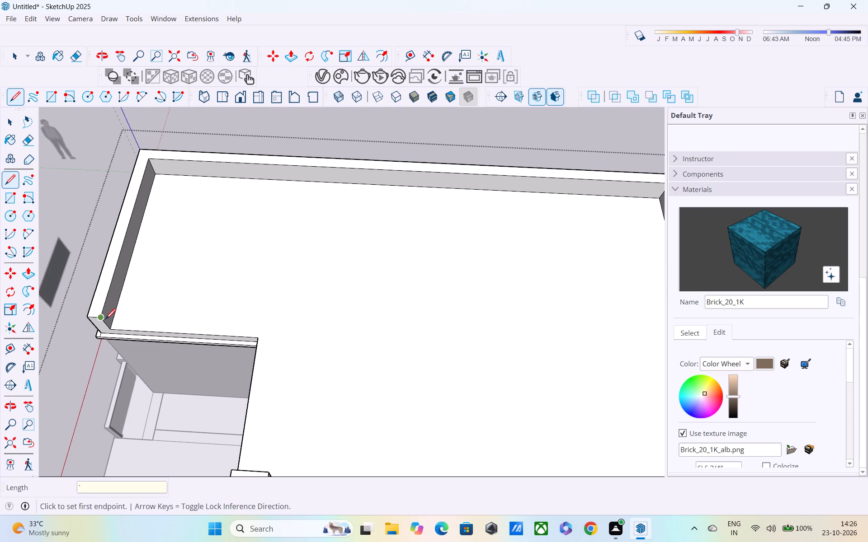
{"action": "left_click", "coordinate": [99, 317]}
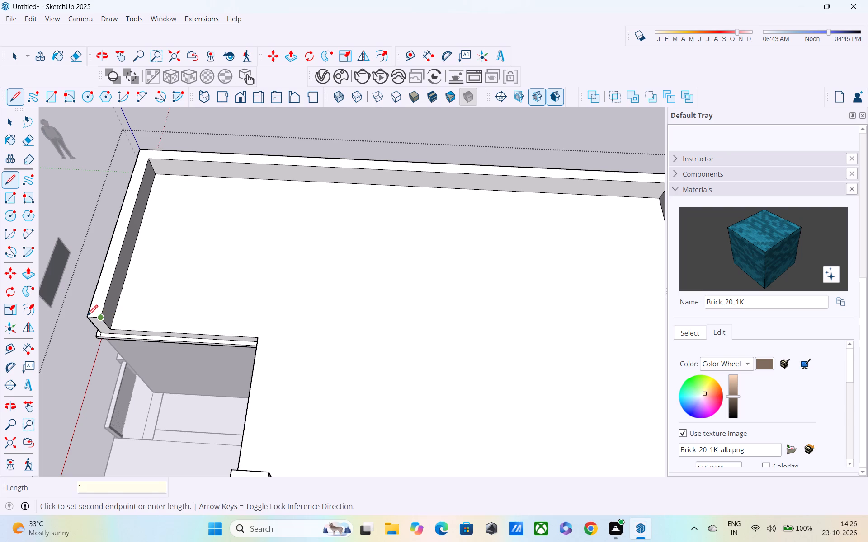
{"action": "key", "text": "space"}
Measure the thickness of the parapet's open end at the front wing.
{"action": "key", "text": "t"}
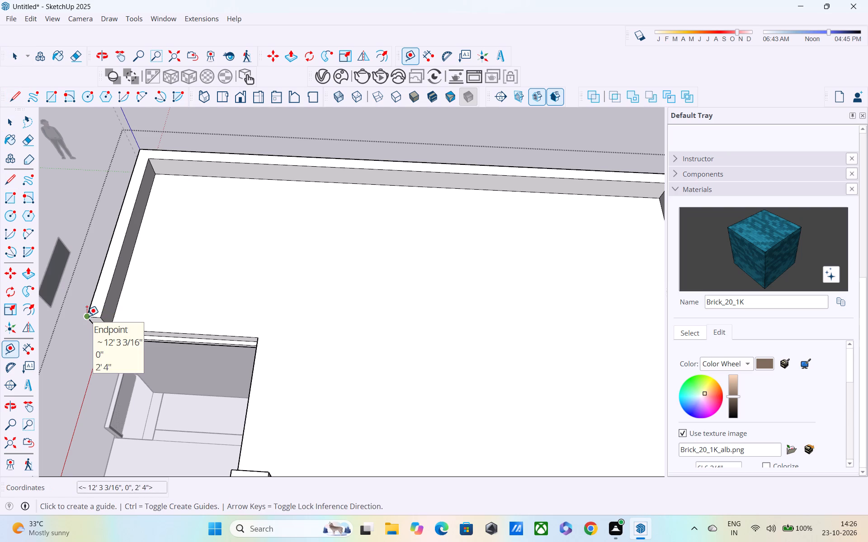
{"action": "left_click", "coordinate": [87, 316]}
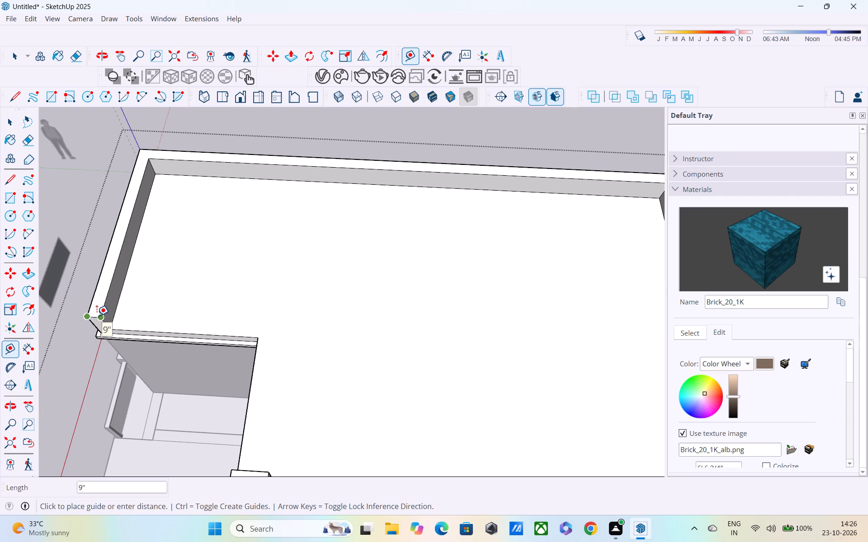
{"action": "key", "text": "space"}
{"action": "middle_click_drag", "start_coordinate": [154, 315], "coordinate": [44, 302]}
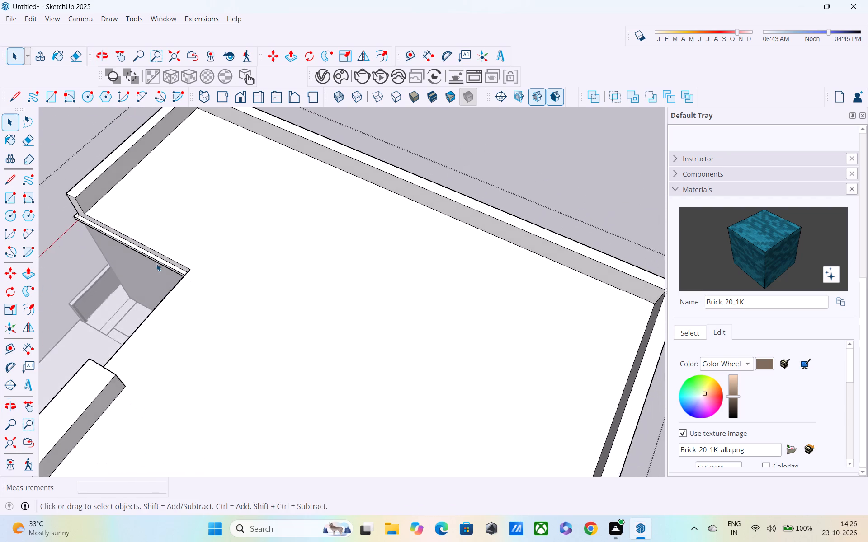
{"action": "scroll", "coordinate": [156, 263], "scroll_direction": "up", "scroll_amount": 1}
{"action": "middle_click_drag", "start_coordinate": [156, 263], "coordinate": [37, 283]}
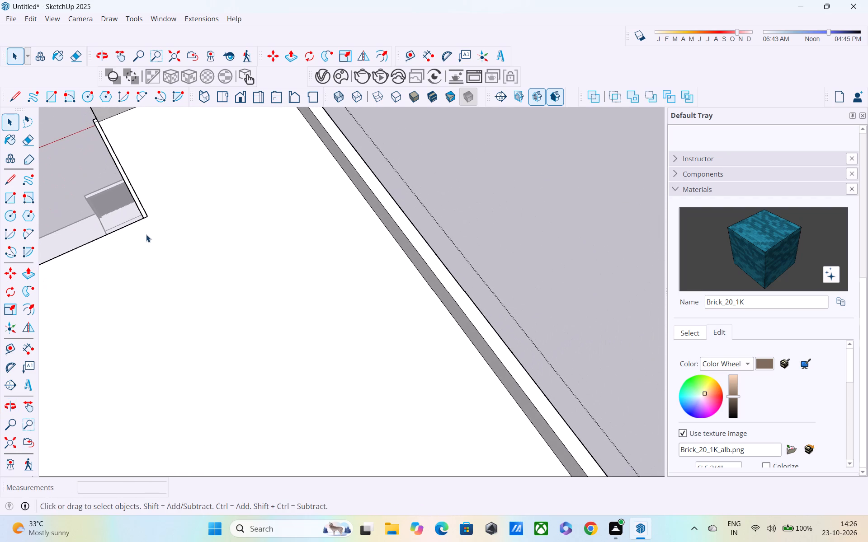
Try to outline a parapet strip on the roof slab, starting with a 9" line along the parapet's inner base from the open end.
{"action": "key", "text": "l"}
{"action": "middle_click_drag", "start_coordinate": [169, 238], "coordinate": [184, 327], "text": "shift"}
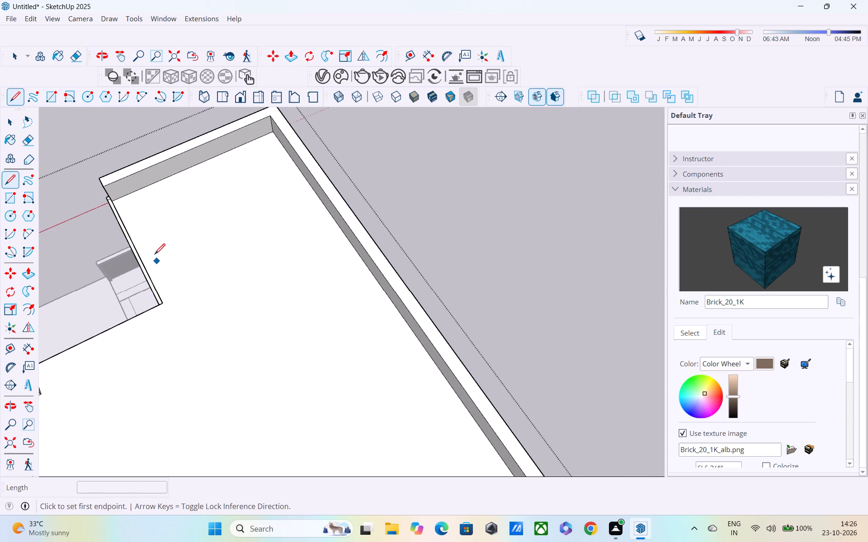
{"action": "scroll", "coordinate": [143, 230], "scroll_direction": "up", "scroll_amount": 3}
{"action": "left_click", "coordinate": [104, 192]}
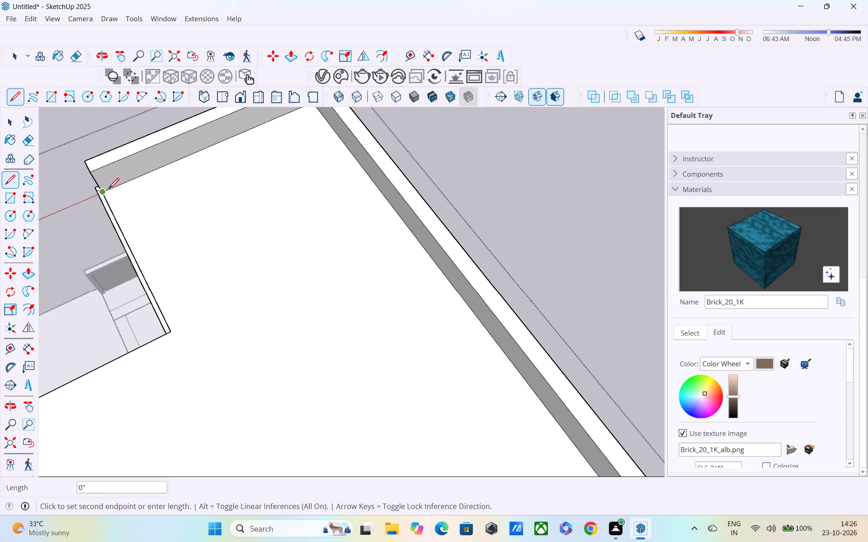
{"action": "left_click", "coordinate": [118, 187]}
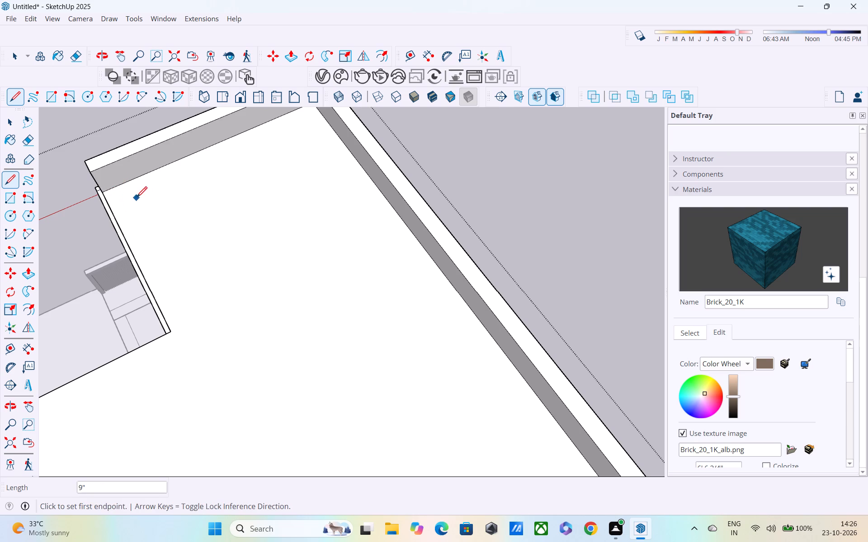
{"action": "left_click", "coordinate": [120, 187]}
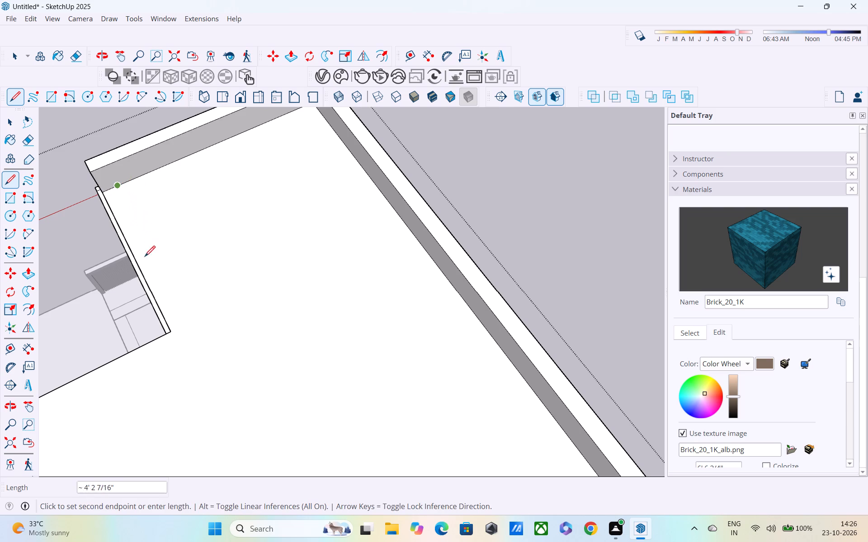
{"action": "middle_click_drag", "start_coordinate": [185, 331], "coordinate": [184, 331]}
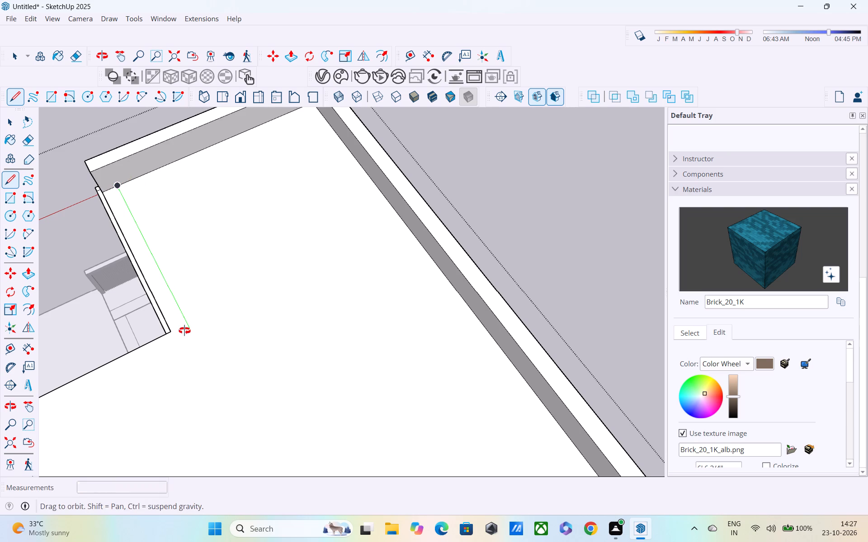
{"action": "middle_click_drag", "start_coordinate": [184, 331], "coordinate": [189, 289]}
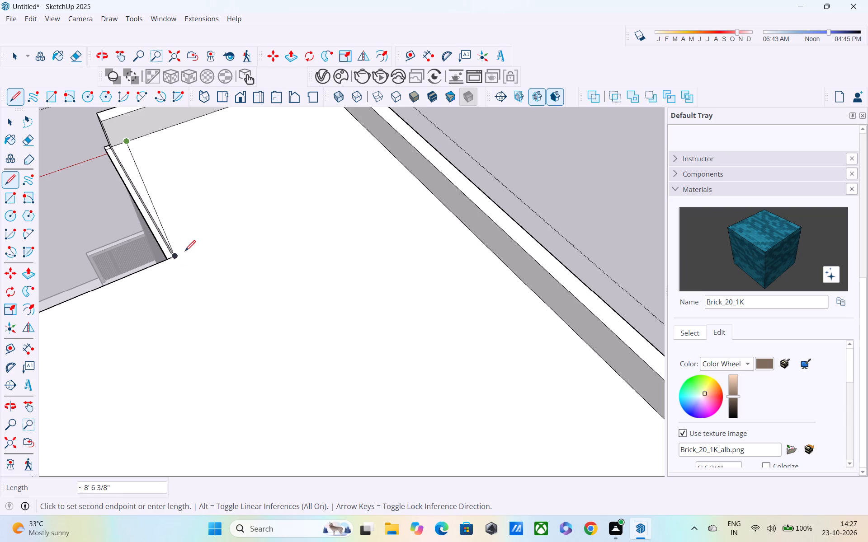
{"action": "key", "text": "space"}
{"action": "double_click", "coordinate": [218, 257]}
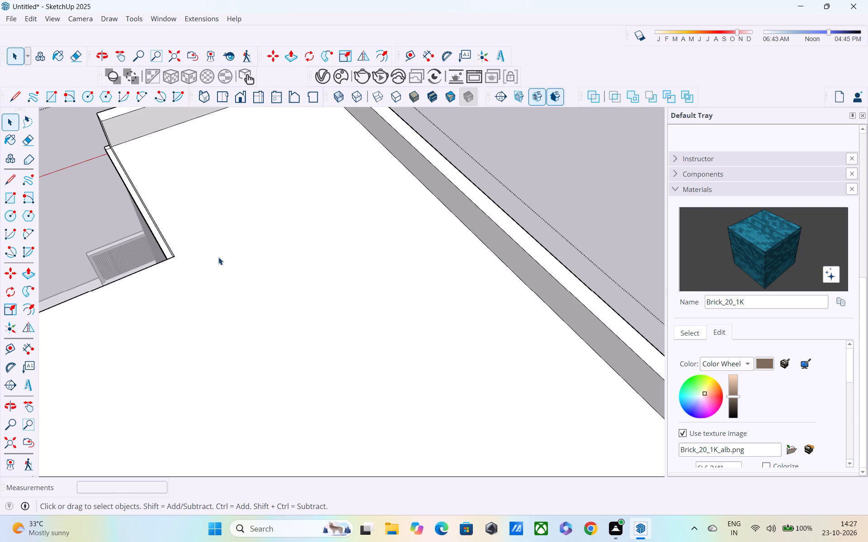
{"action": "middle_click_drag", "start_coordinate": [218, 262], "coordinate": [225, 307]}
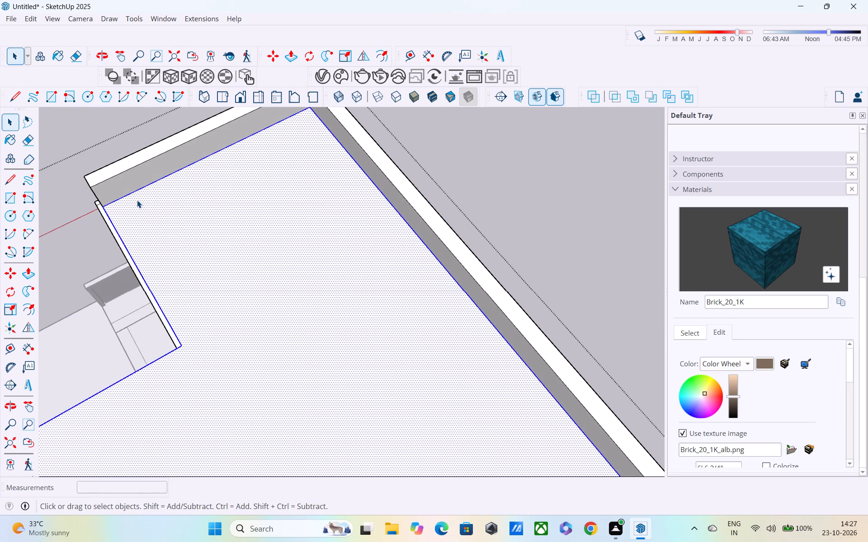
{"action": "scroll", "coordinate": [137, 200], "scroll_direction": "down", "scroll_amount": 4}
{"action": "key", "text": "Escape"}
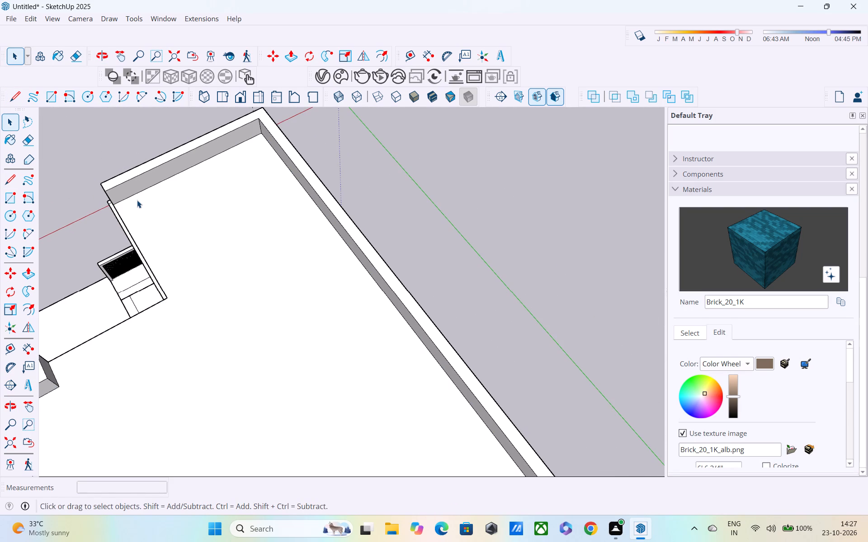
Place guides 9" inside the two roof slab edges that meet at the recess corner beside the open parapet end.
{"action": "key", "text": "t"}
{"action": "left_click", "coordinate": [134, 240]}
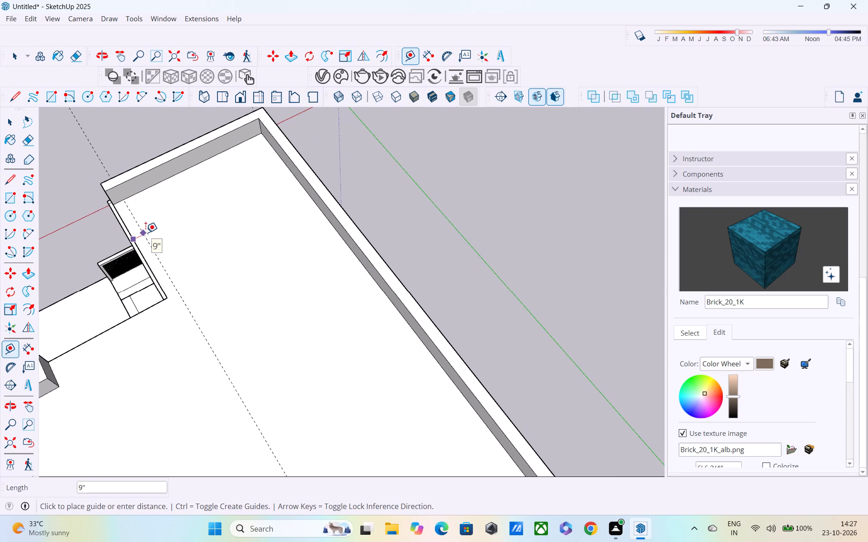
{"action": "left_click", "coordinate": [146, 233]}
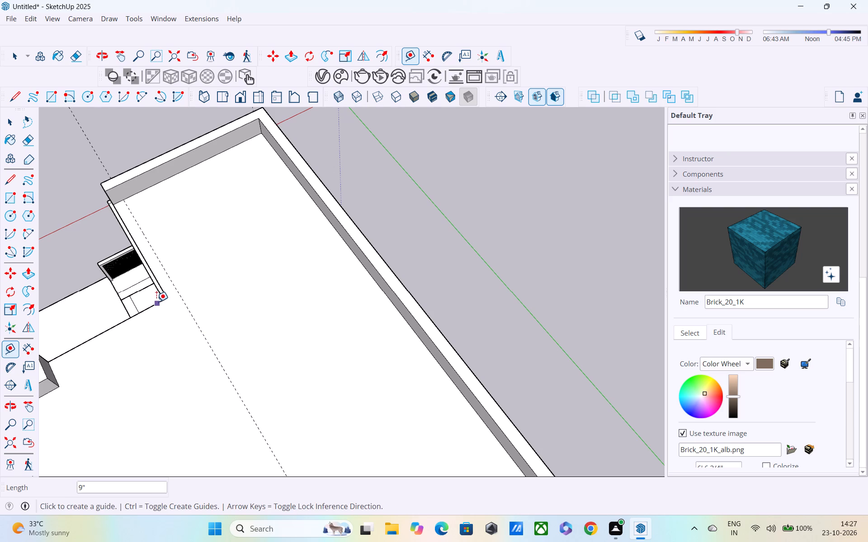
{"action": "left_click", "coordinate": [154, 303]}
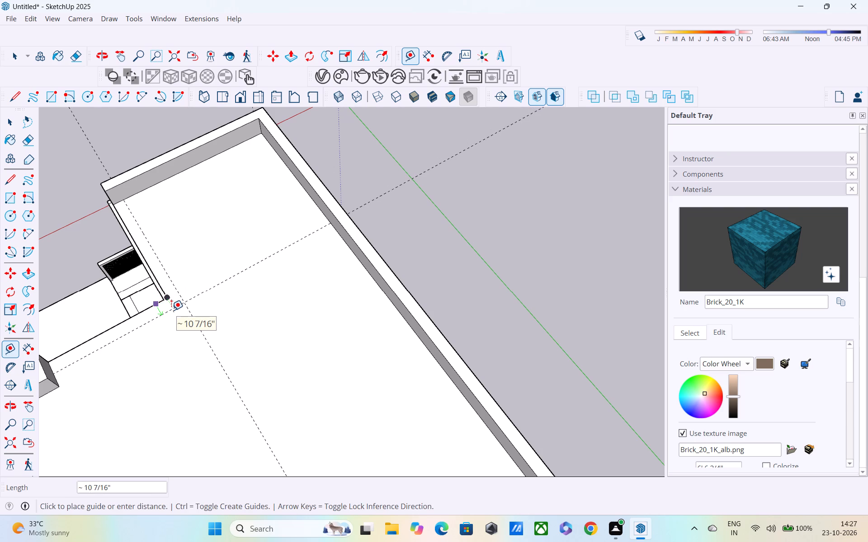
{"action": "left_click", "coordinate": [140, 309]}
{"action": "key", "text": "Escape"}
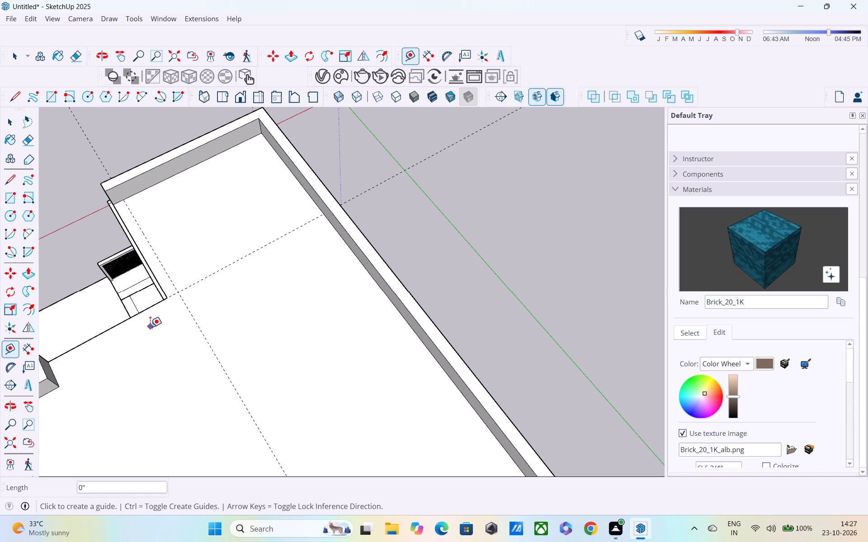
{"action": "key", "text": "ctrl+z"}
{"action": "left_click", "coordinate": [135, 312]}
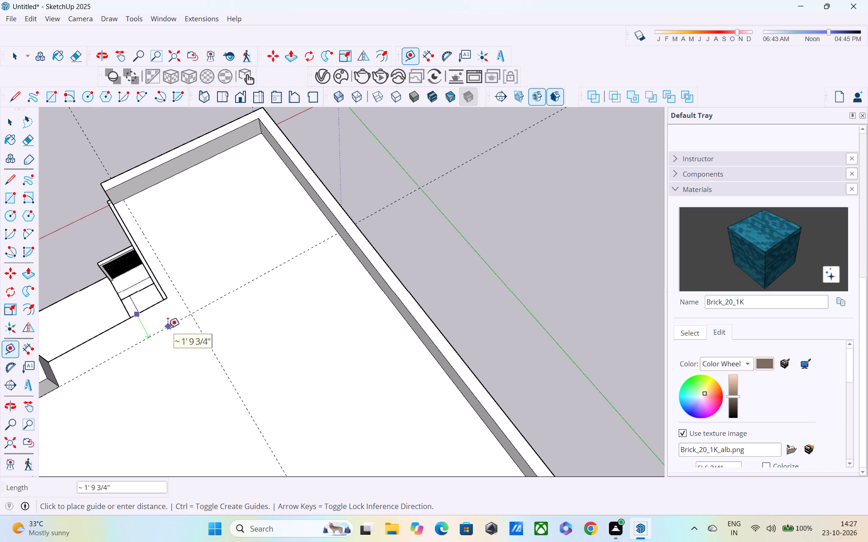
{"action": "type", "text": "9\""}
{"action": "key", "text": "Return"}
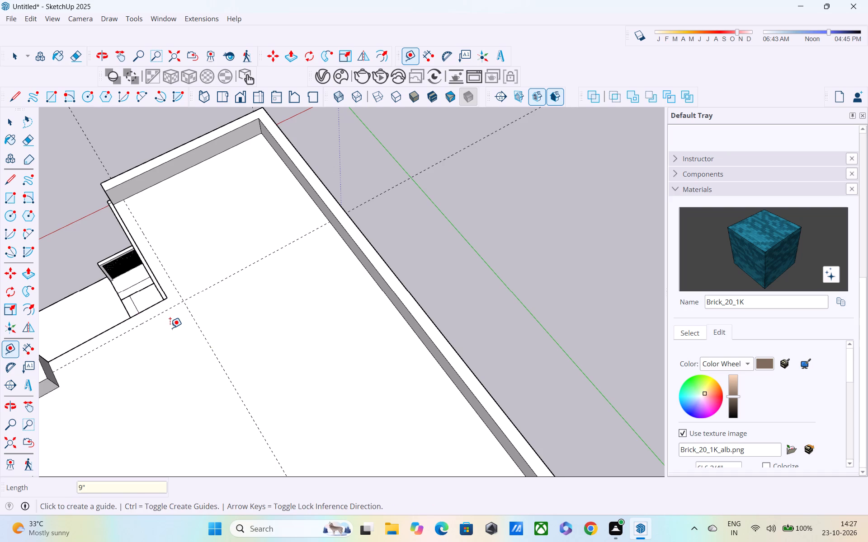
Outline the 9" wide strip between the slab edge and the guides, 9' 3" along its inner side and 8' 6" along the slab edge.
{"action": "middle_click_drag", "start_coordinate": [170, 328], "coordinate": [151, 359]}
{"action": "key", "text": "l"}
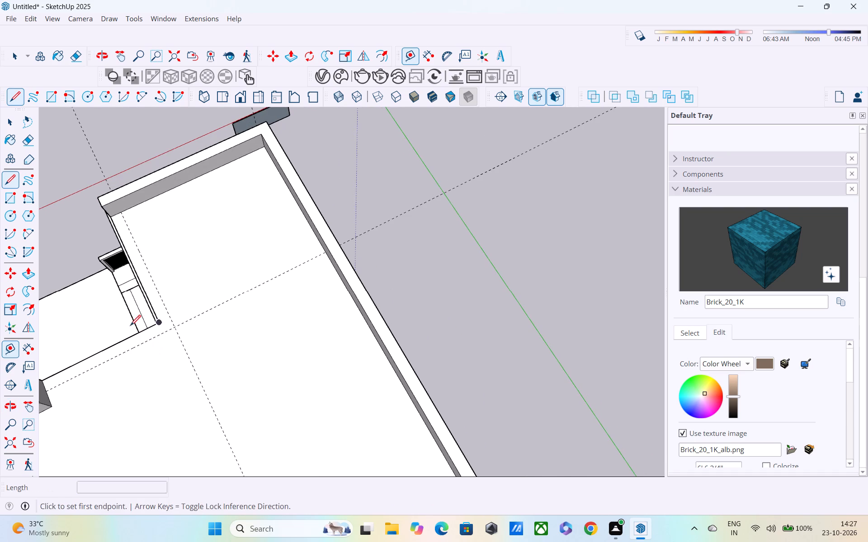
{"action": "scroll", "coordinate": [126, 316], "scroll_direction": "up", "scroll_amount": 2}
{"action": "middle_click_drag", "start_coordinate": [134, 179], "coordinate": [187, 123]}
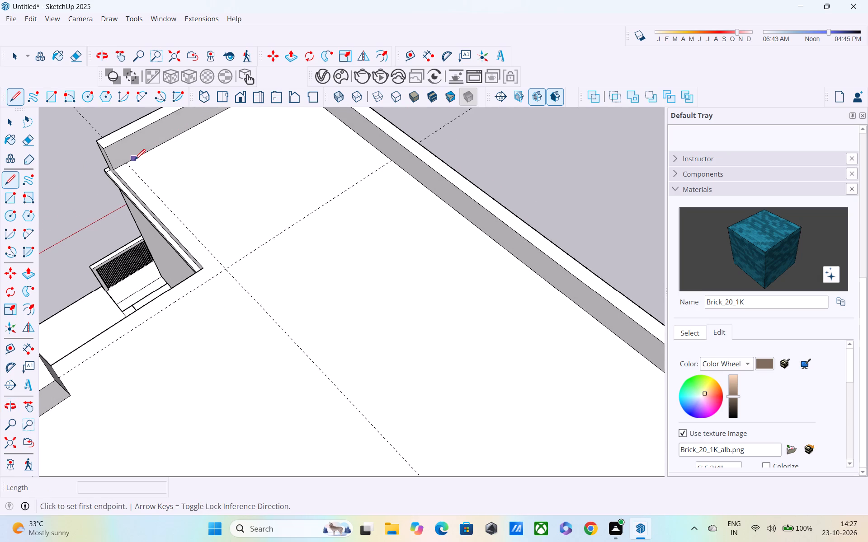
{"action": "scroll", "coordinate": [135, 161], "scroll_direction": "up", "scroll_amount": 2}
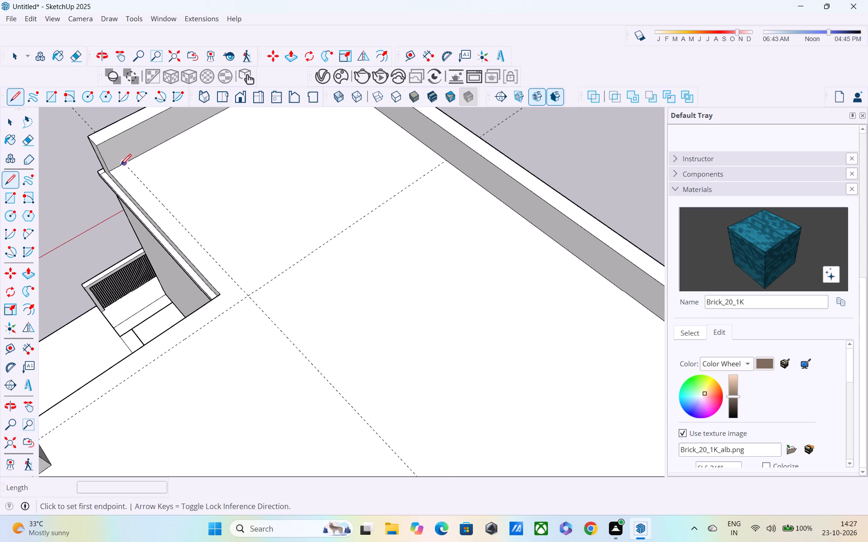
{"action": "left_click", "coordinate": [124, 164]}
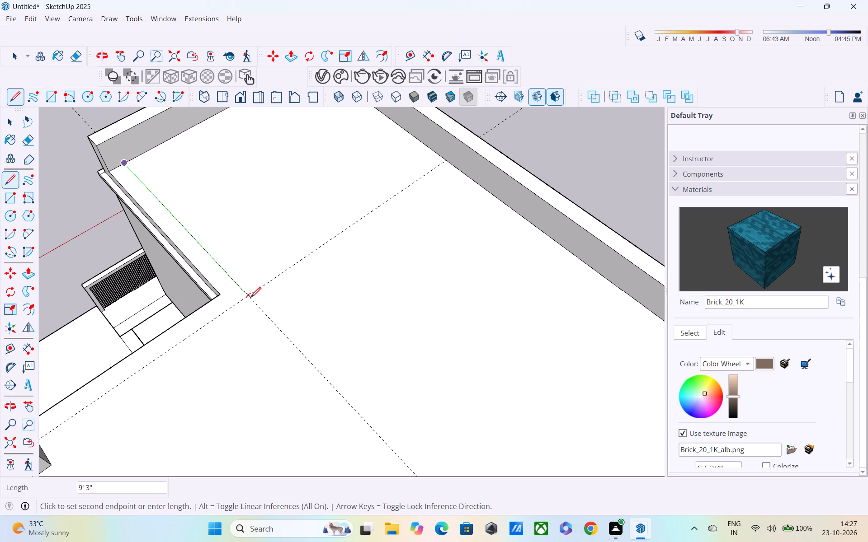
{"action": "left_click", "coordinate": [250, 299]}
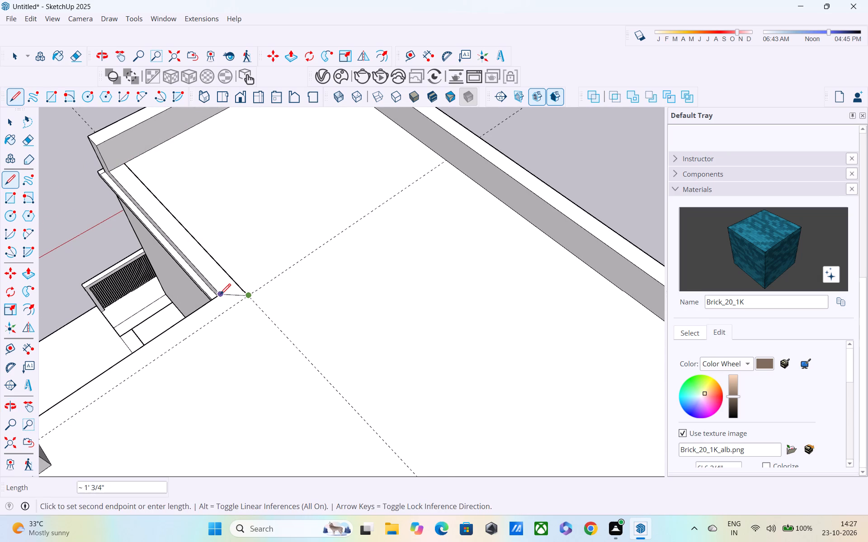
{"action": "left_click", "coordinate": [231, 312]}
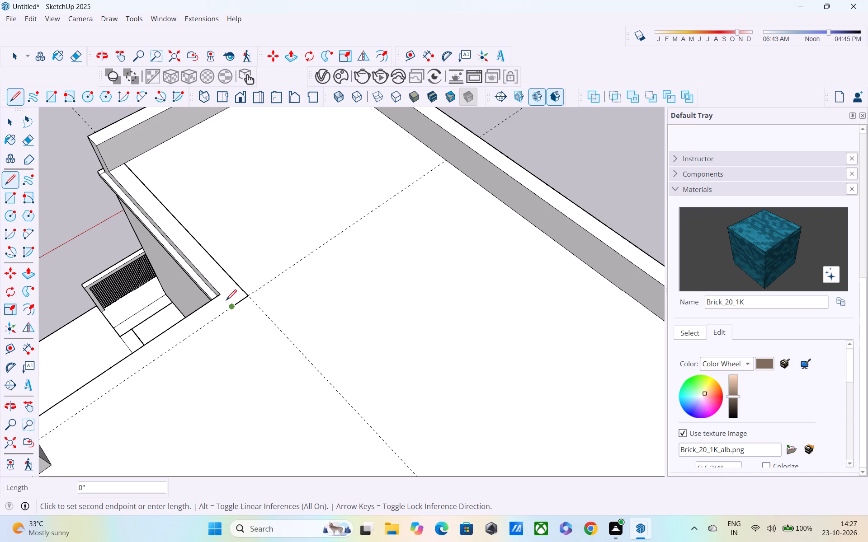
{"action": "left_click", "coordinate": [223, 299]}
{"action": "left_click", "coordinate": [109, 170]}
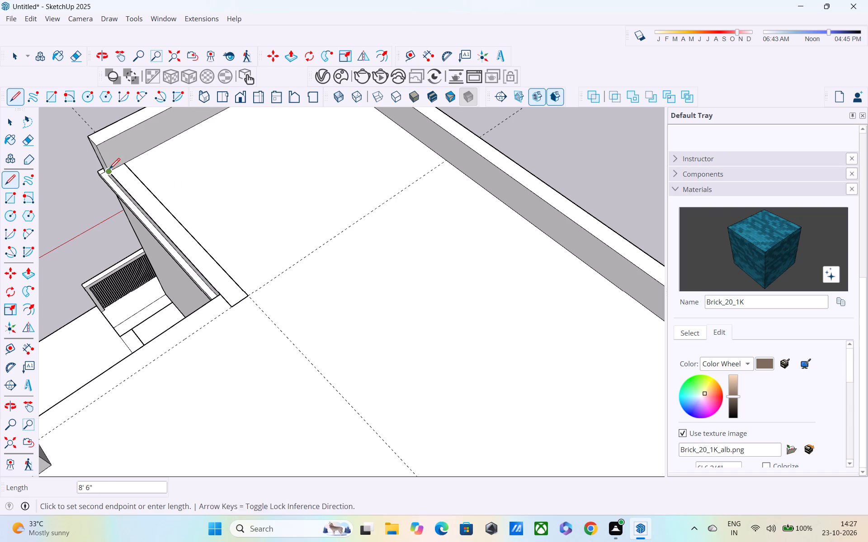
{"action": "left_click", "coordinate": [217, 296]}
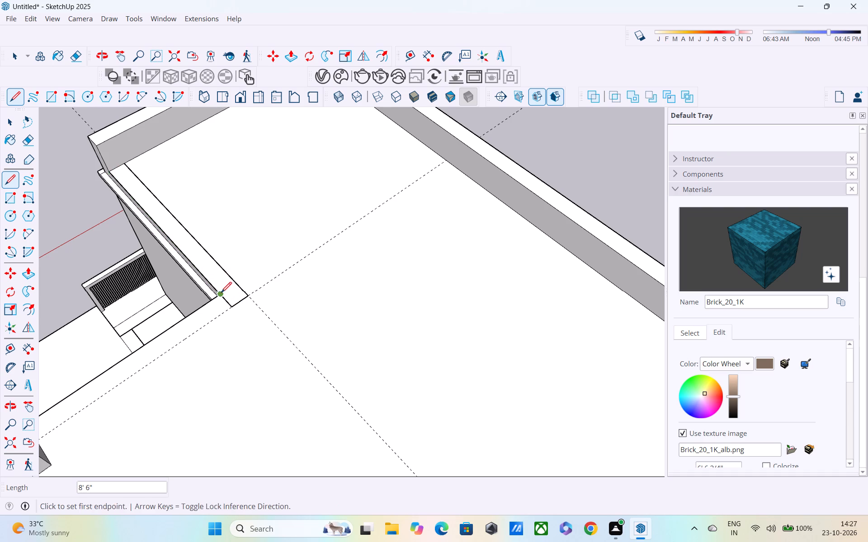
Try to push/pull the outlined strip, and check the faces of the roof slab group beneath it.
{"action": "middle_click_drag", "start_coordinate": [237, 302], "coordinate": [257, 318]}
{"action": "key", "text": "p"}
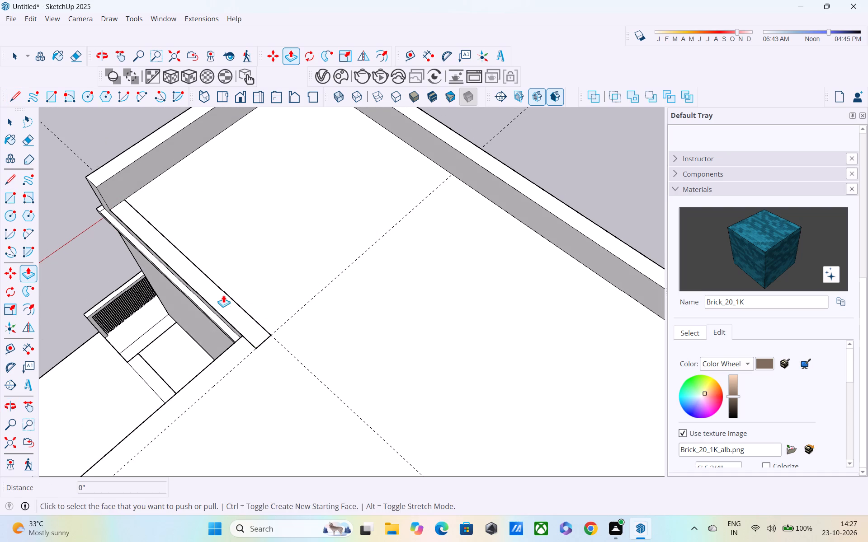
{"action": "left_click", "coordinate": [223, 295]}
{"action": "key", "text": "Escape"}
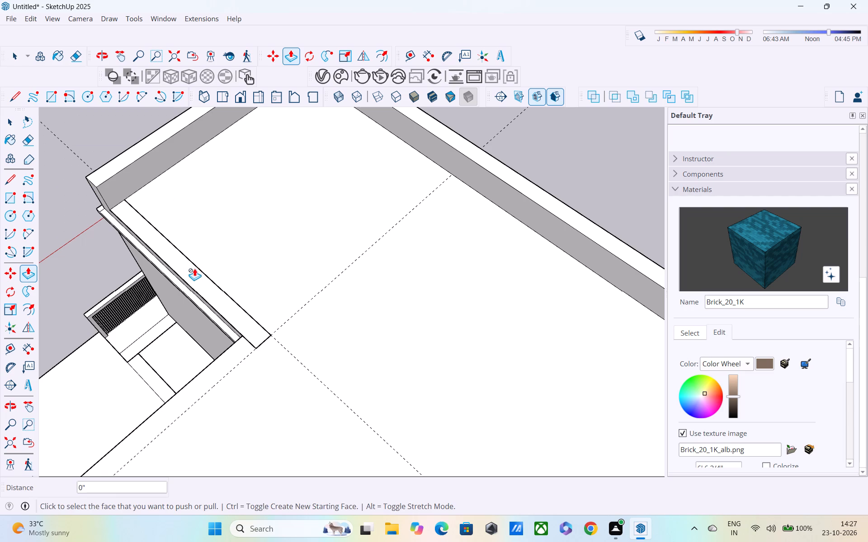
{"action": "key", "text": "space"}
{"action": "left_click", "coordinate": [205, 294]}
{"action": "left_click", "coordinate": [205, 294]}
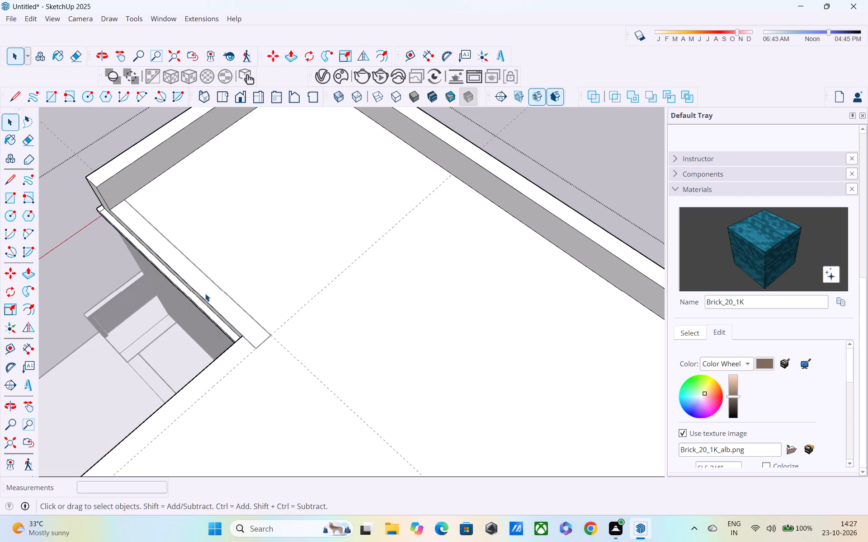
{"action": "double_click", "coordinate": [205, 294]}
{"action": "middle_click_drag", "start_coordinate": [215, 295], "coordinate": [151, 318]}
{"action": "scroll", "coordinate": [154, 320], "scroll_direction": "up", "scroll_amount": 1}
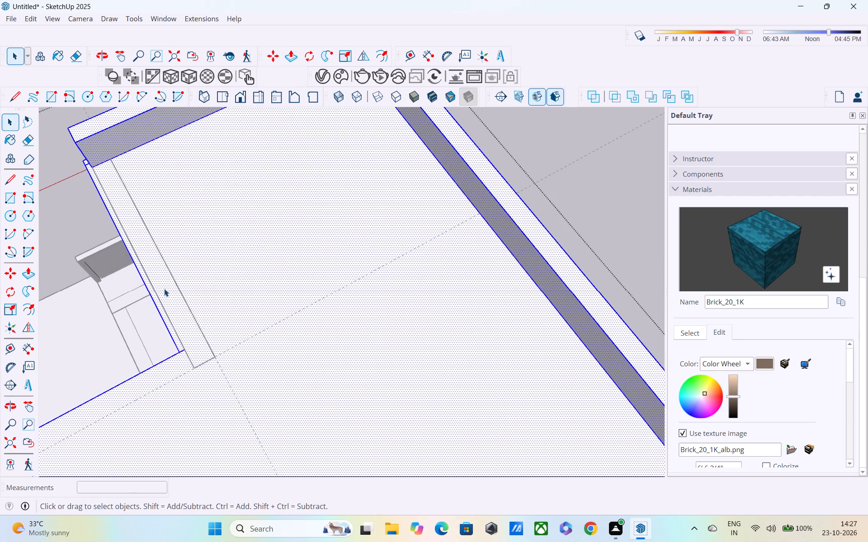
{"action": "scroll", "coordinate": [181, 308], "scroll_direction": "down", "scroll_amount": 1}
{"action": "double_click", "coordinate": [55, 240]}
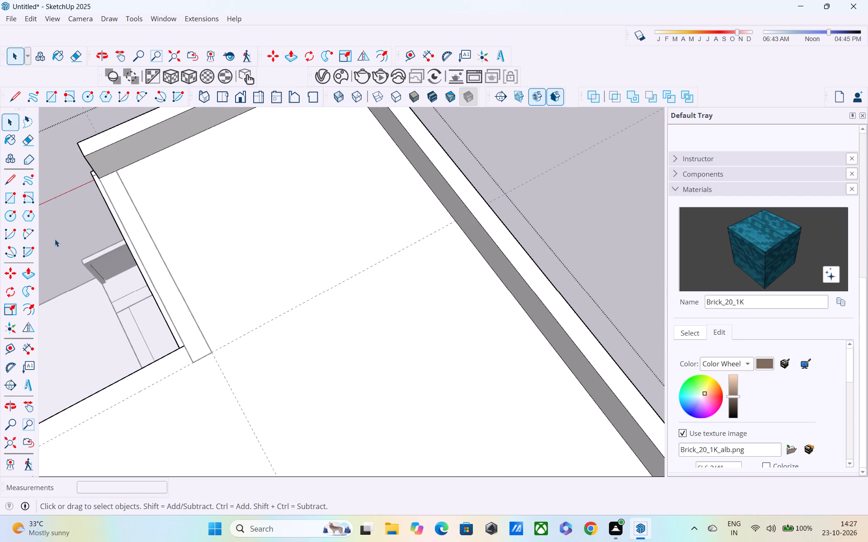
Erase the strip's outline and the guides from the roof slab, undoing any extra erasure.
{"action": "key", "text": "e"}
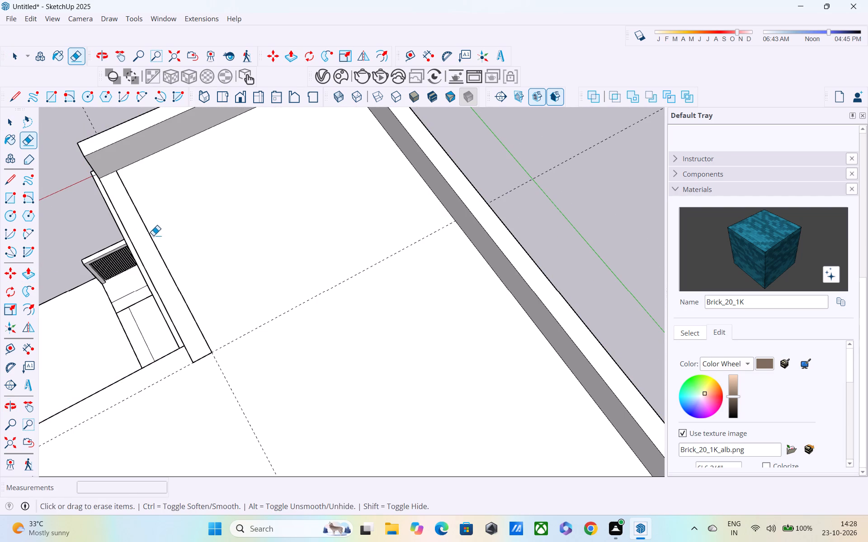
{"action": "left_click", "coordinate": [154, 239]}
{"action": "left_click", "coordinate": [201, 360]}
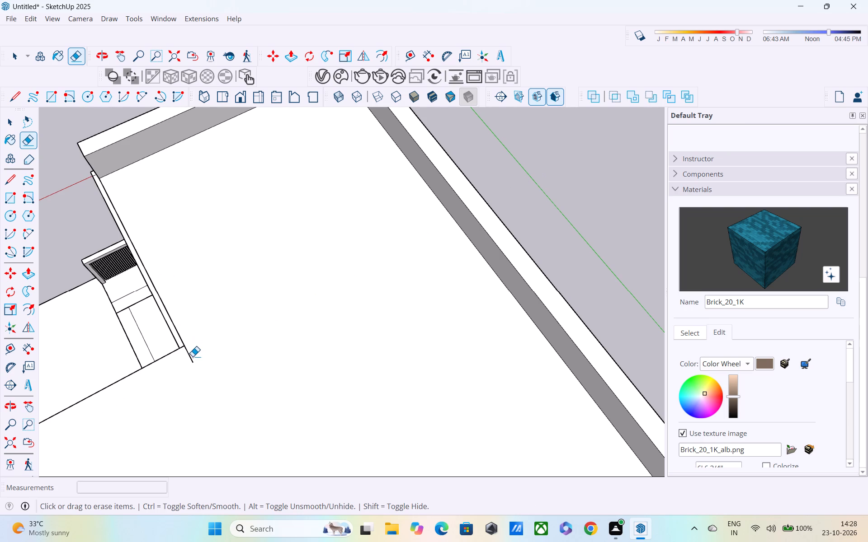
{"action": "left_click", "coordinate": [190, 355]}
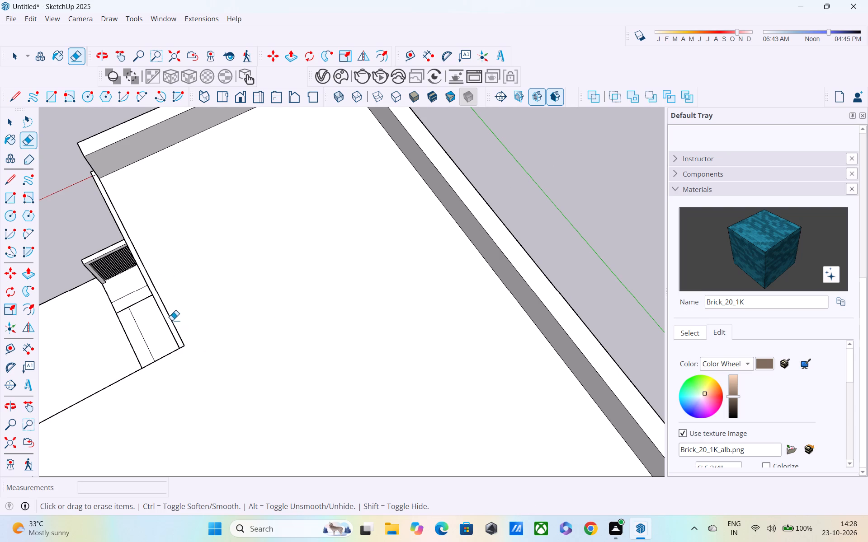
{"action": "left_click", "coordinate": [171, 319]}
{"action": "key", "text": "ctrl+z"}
Place guides 9" inside the two roof slab edges that meet at the front recess corner.
{"action": "middle_click_drag", "start_coordinate": [169, 313], "coordinate": [113, 297]}
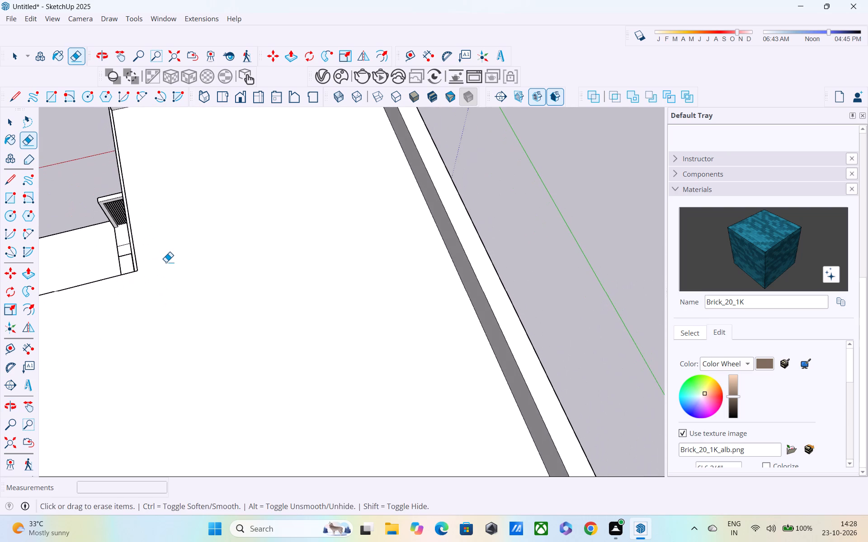
{"action": "key", "text": "l"}
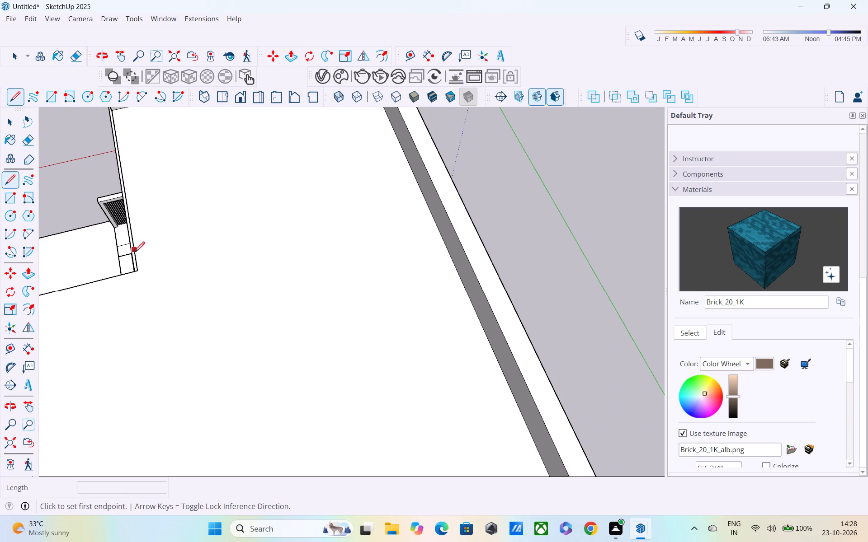
{"action": "middle_click_drag", "start_coordinate": [145, 272], "coordinate": [172, 320], "text": "shift"}
{"action": "key", "text": "space"}
{"action": "key", "text": "t"}
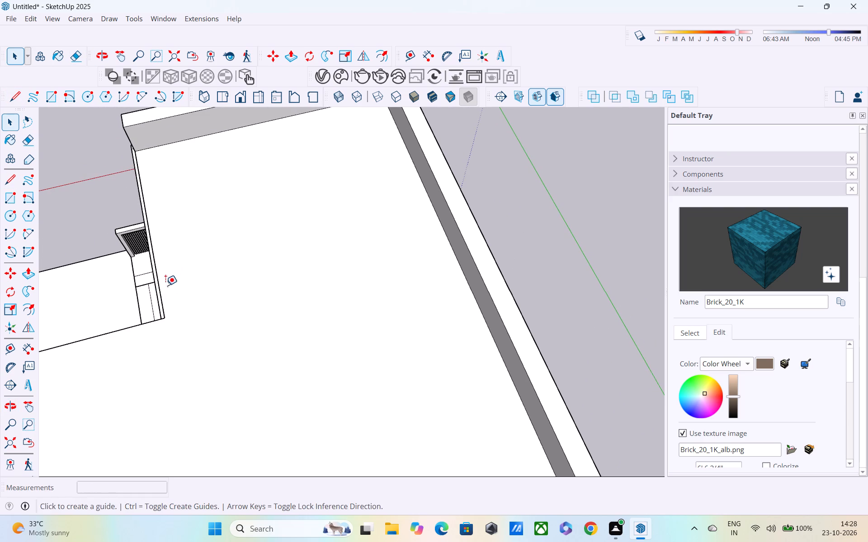
{"action": "left_click", "coordinate": [158, 270]}
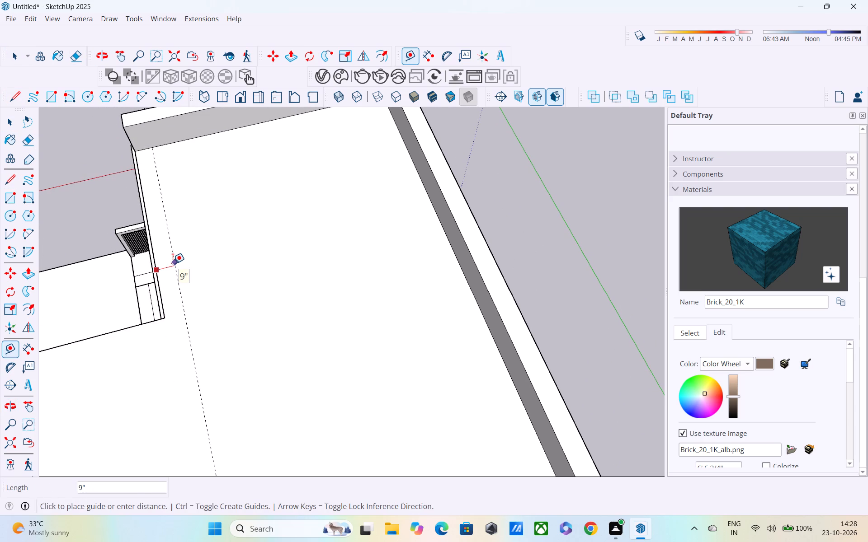
{"action": "left_click", "coordinate": [173, 263]}
{"action": "left_click", "coordinate": [136, 326]}
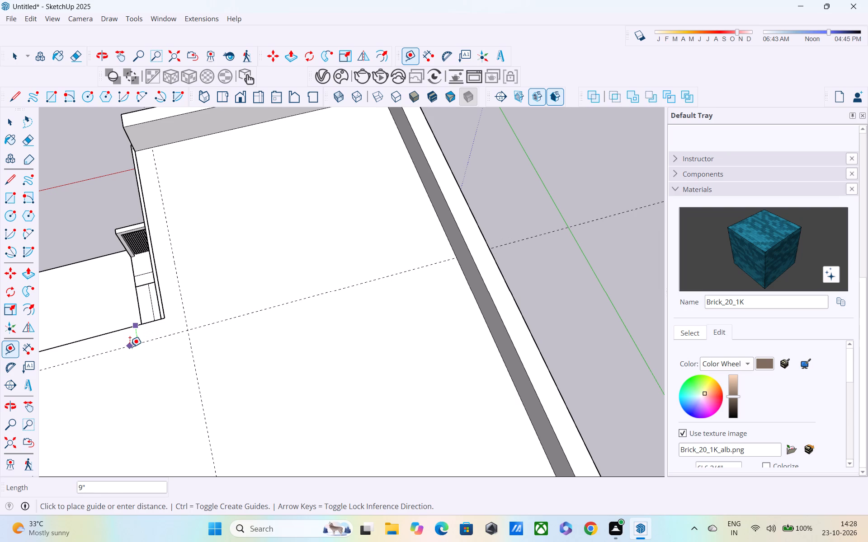
{"action": "left_click", "coordinate": [129, 347]}
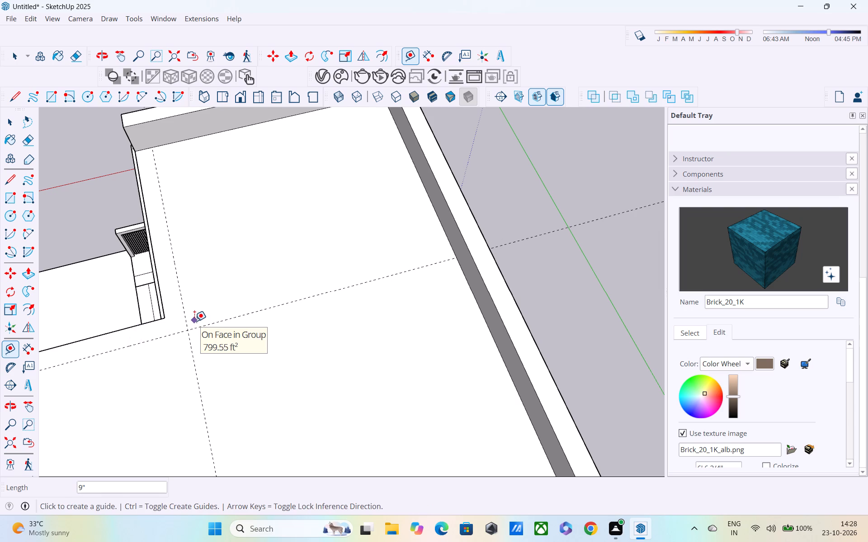
Inside the roof slab group, outline a 9" wide strip along the recess edge, from the existing parapet to 9" past the recess corner.
{"action": "key", "text": "space"}
{"action": "double_click", "coordinate": [194, 305]}
{"action": "double_click", "coordinate": [194, 305]}
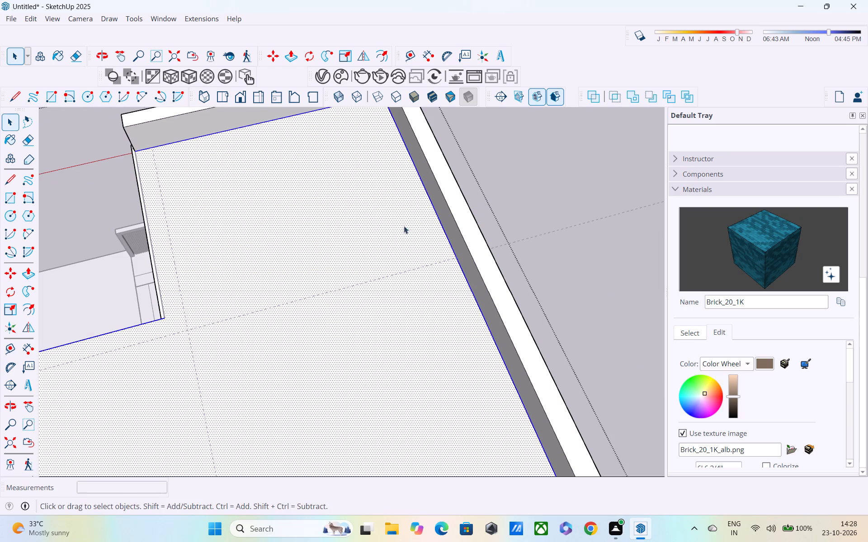
{"action": "left_click", "coordinate": [551, 182]}
{"action": "double_click", "coordinate": [278, 234]}
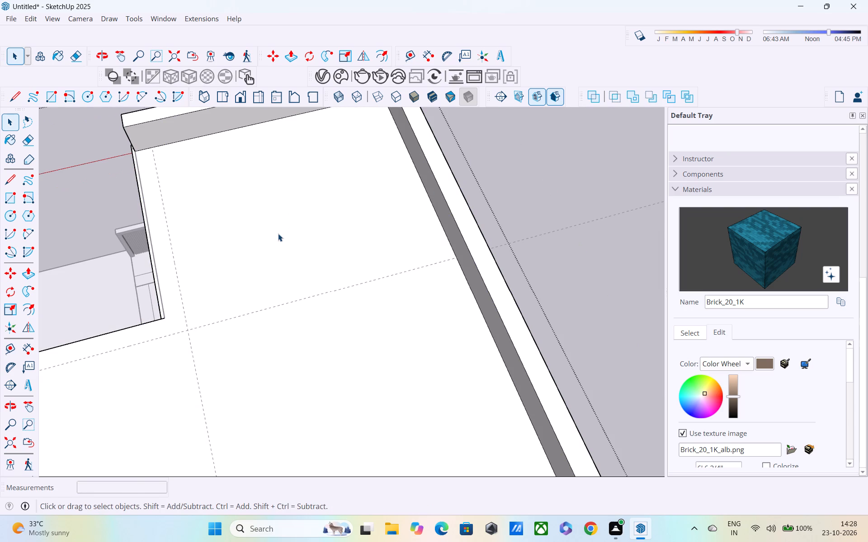
{"action": "key", "text": "l"}
{"action": "left_click", "coordinate": [153, 151]}
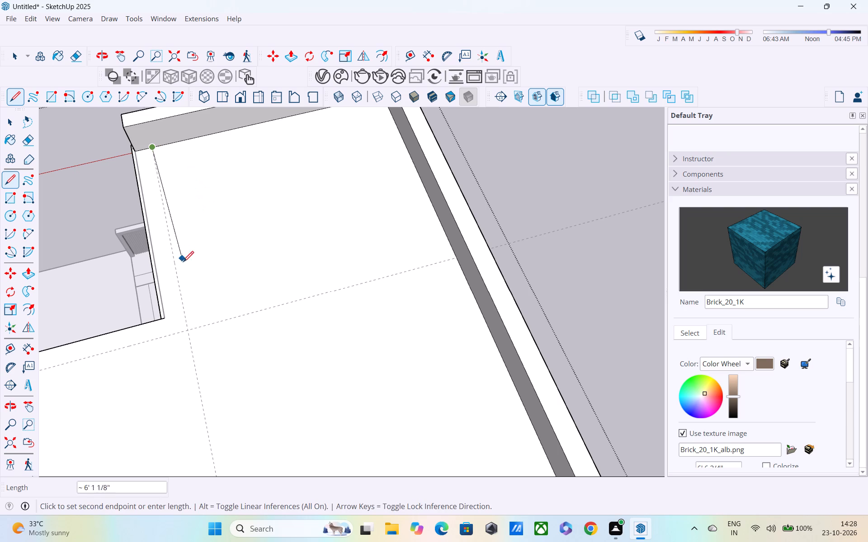
{"action": "left_click", "coordinate": [188, 330]}
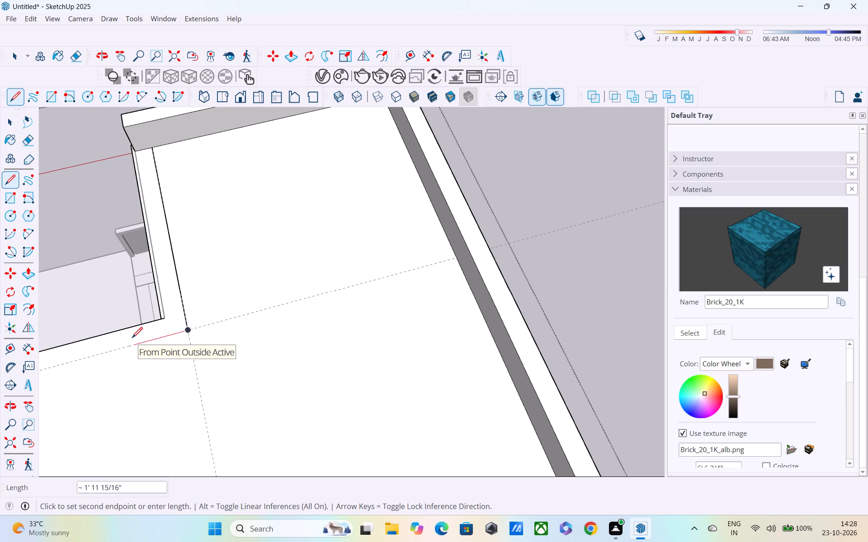
{"action": "left_click", "coordinate": [166, 336]}
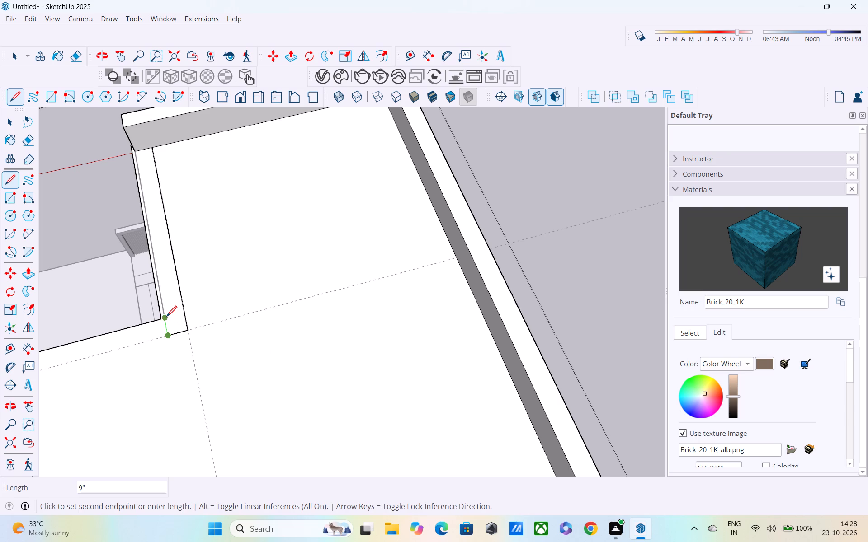
{"action": "left_click", "coordinate": [166, 318]}
{"action": "left_click", "coordinate": [141, 153]}
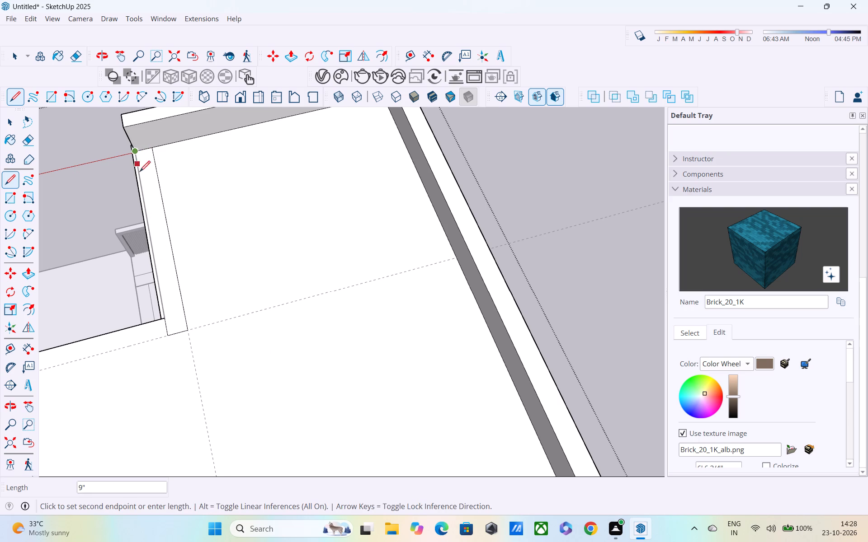
{"action": "key", "text": "space"}
Push/pull the outlined strip up 1' 6" to match the existing parapet's height.
{"action": "type", "text": "P"}
{"action": "left_click", "coordinate": [161, 232]}
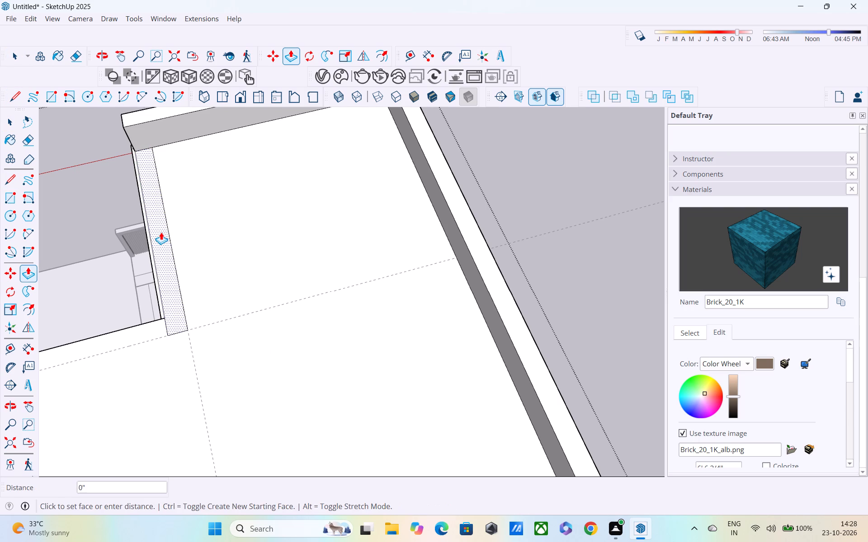
{"action": "middle_click_drag", "start_coordinate": [160, 206], "coordinate": [380, 178]}
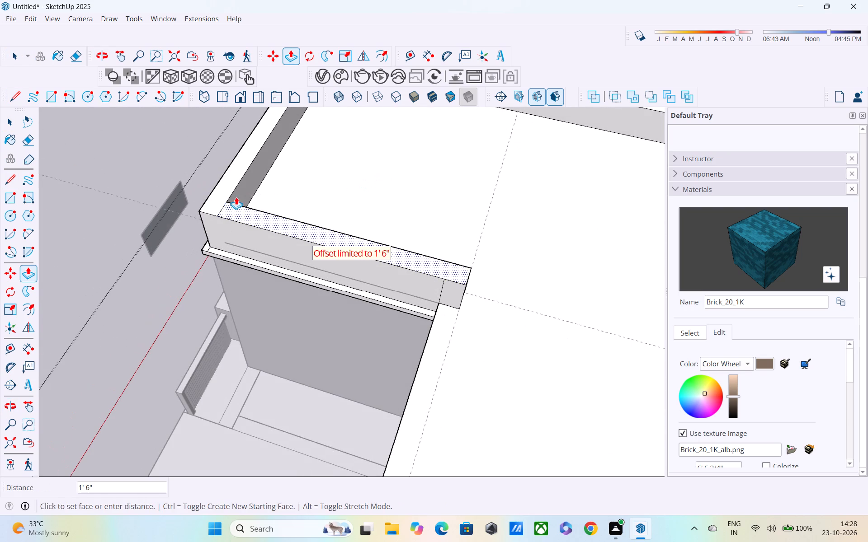
{"action": "left_click", "coordinate": [220, 201]}
{"action": "middle_click_drag", "start_coordinate": [237, 216], "coordinate": [266, 154]}
{"action": "scroll", "coordinate": [306, 168], "scroll_direction": "down", "scroll_amount": 3}
{"action": "middle_click_drag", "start_coordinate": [322, 176], "coordinate": [349, 136]}
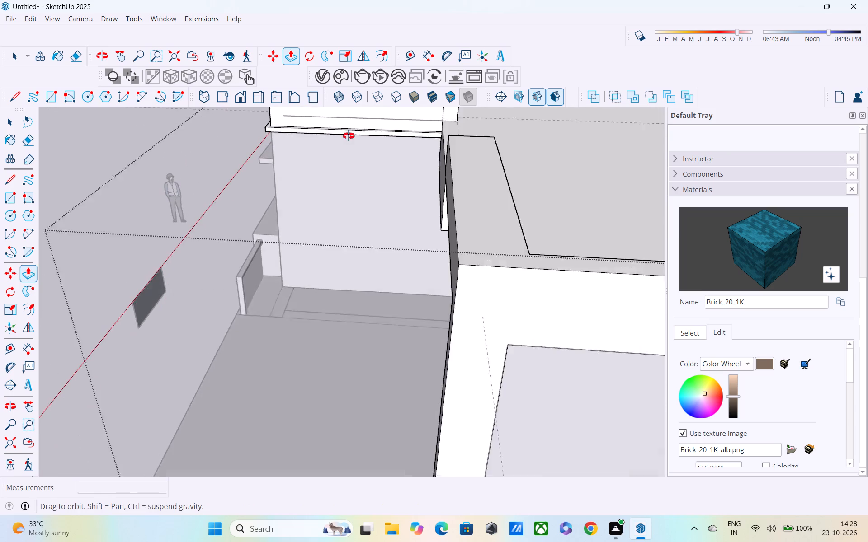
{"action": "middle_click_drag", "start_coordinate": [349, 136], "coordinate": [349, 135]}
{"action": "scroll", "coordinate": [349, 146], "scroll_direction": "down", "scroll_amount": 2}
{"action": "key", "text": "space"}
{"action": "key", "text": "space"}
{"action": "key", "text": "space"}
{"action": "key", "text": "space"}
{"action": "key", "text": "space"}
{"action": "key", "text": "space"}
{"action": "key", "text": "space"}
{"action": "key", "text": "space"}
{"action": "key", "text": "space"}
{"action": "key", "text": "space"}
{"action": "key", "text": "space"}
{"action": "key", "text": "space"}
{"action": "key", "text": "space"}
{"action": "key", "text": "space"}
Leave the slab group and erase the stray horizontal line on the new parapet's outer face.
{"action": "middle_click_drag", "start_coordinate": [347, 151], "coordinate": [267, 189]}
{"action": "scroll", "coordinate": [267, 188], "scroll_direction": "up", "scroll_amount": 1}
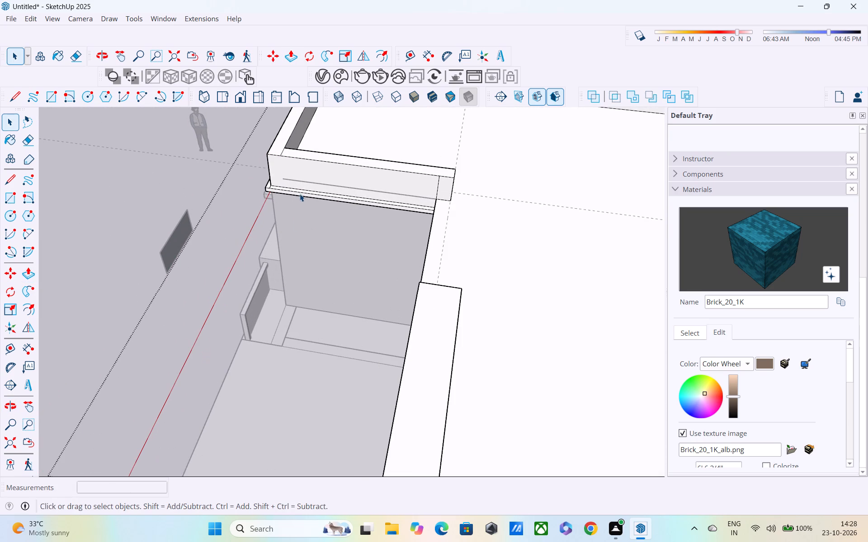
{"action": "key", "text": "grave"}
{"action": "left_click", "coordinate": [181, 159]}
{"action": "middle_click_drag", "start_coordinate": [385, 173], "coordinate": [394, 134]}
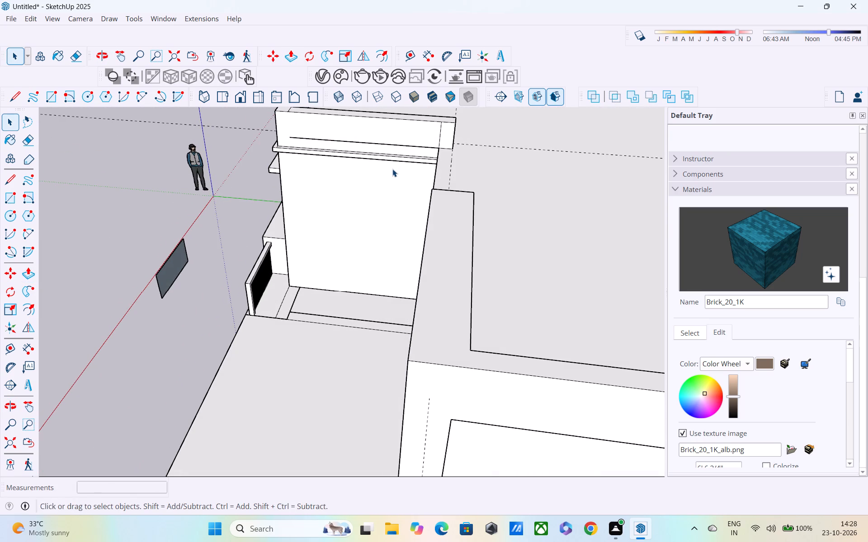
{"action": "key", "text": "e"}
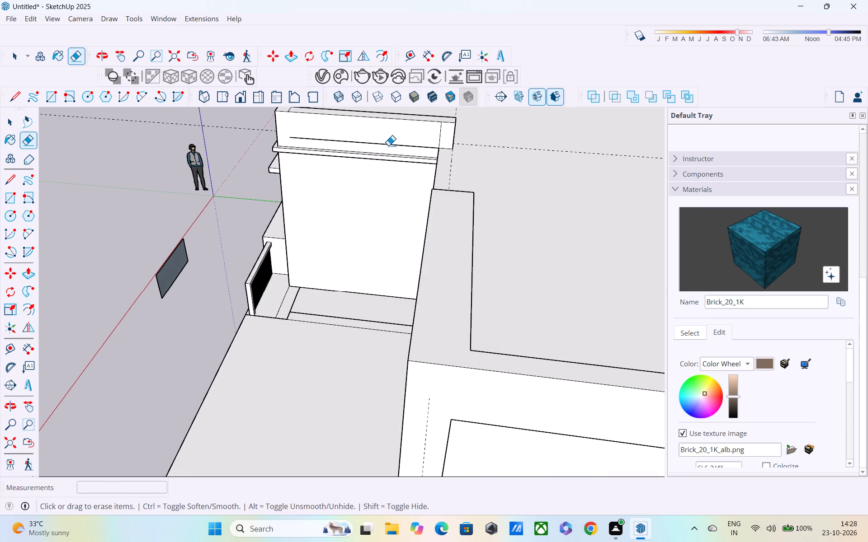
{"action": "left_click", "coordinate": [388, 145]}
Inside the slab group, erase the vertical seam on the new parapet's outer face near its free end.
{"action": "middle_click_drag", "start_coordinate": [391, 146], "coordinate": [278, 145]}
{"action": "scroll", "coordinate": [368, 133], "scroll_direction": "up", "scroll_amount": 3}
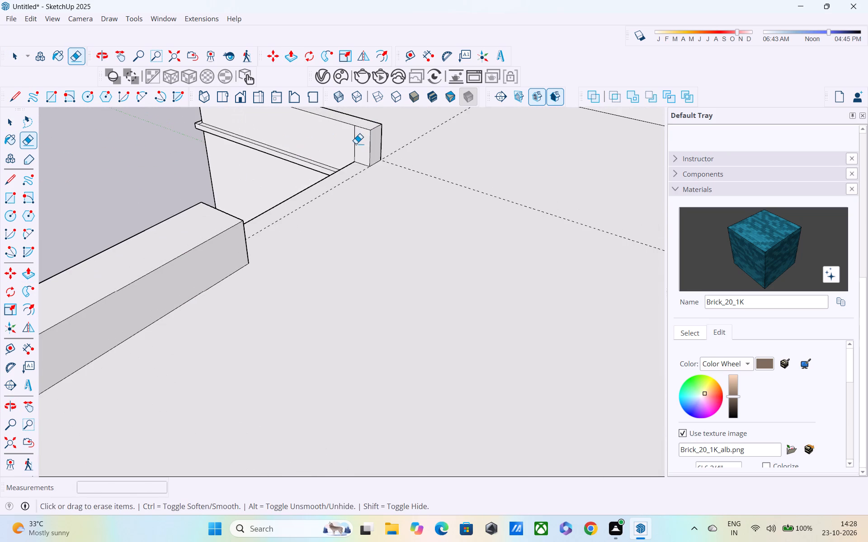
{"action": "left_click", "coordinate": [355, 136]}
{"action": "key", "text": "ctrl+z"}
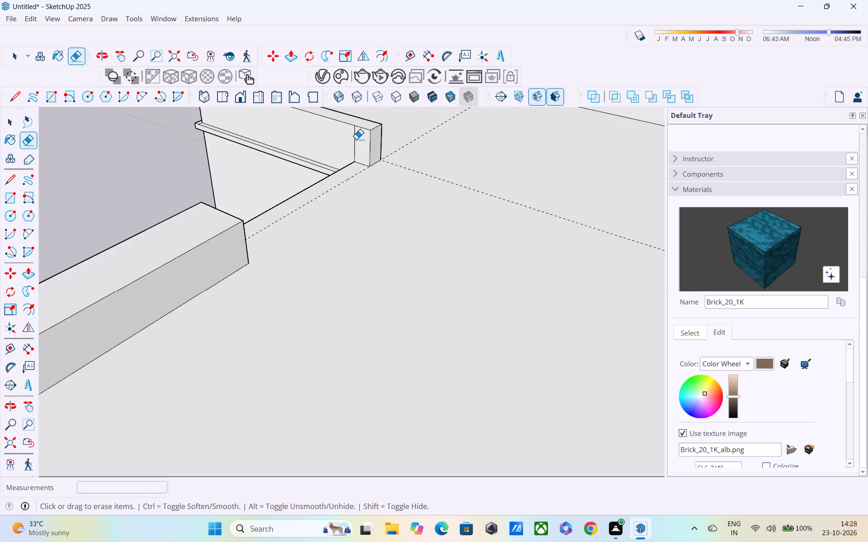
{"action": "key", "text": "space"}
{"action": "double_click", "coordinate": [360, 145]}
{"action": "middle_click_drag", "start_coordinate": [364, 147], "coordinate": [433, 142]}
{"action": "scroll", "coordinate": [454, 135], "scroll_direction": "up", "scroll_amount": 7}
{"action": "key", "text": "e"}
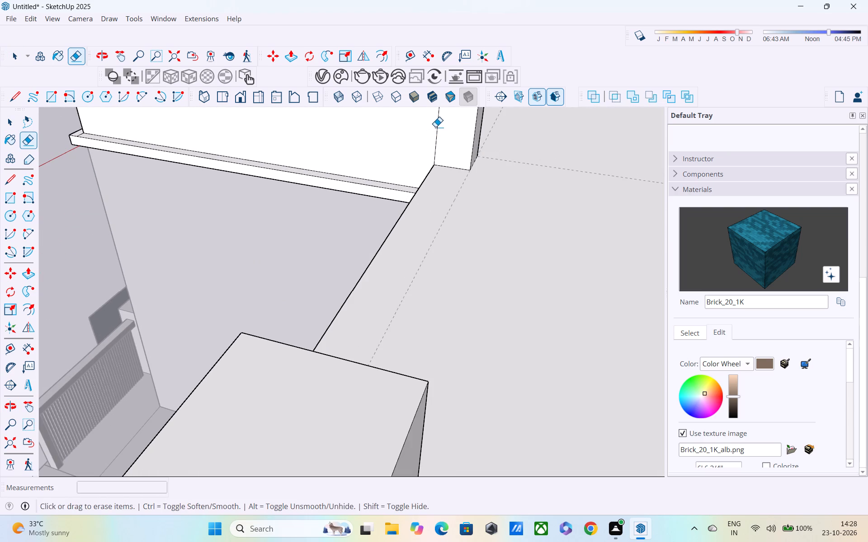
{"action": "left_click", "coordinate": [440, 115]}
Erase the short seam across the parapet's top where the new section joins the existing corner.
{"action": "scroll", "coordinate": [454, 132], "scroll_direction": "down", "scroll_amount": 2}
{"action": "middle_click_drag", "start_coordinate": [499, 157], "coordinate": [590, 196]}
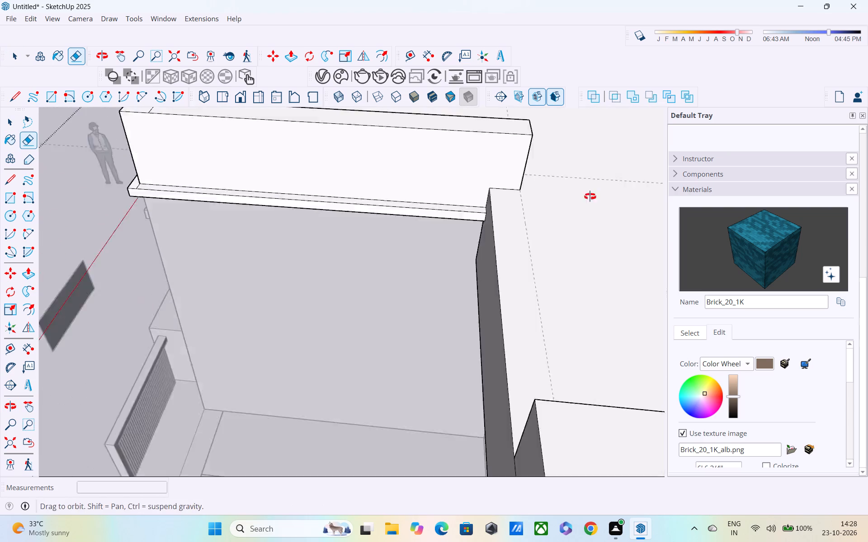
{"action": "middle_click_drag", "start_coordinate": [590, 196], "coordinate": [676, 202]}
{"action": "middle_click_drag", "start_coordinate": [250, 183], "coordinate": [259, 215]}
{"action": "scroll", "coordinate": [234, 187], "scroll_direction": "up", "scroll_amount": 3}
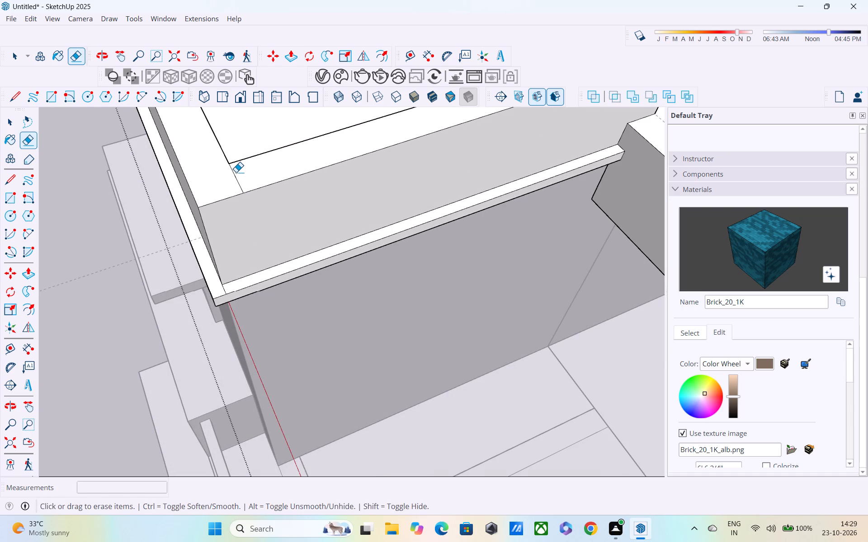
{"action": "left_click", "coordinate": [236, 172]}
{"action": "left_click", "coordinate": [236, 176]}
Examine the remaining parapet gap between the new section and the open parapet end across the recess.
{"action": "scroll", "coordinate": [236, 176], "scroll_direction": "down", "scroll_amount": 4}
{"action": "middle_click_drag", "start_coordinate": [246, 183], "coordinate": [260, 123]}
{"action": "scroll", "coordinate": [292, 130], "scroll_direction": "down", "scroll_amount": 12}
{"action": "middle_click_drag", "start_coordinate": [336, 178], "coordinate": [296, 268], "text": "shift"}
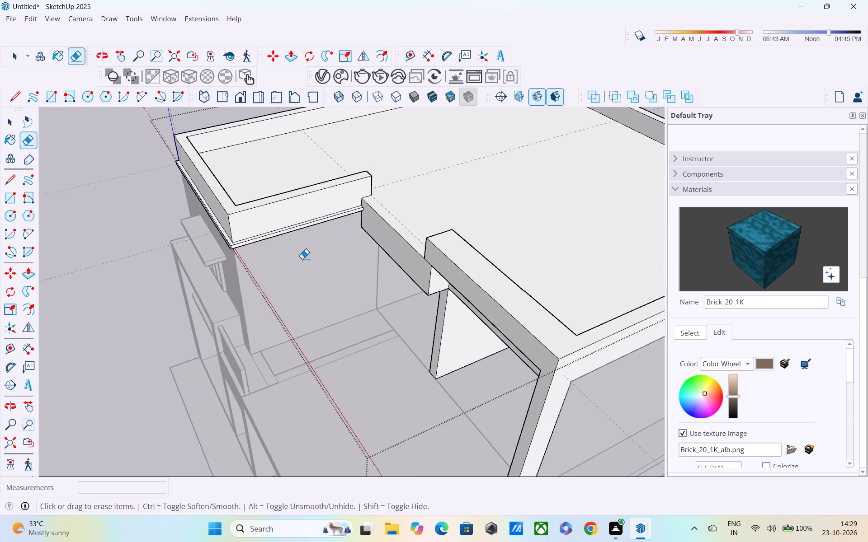
{"action": "middle_click_drag", "start_coordinate": [306, 255], "coordinate": [387, 171]}
{"action": "middle_click_drag", "start_coordinate": [404, 155], "coordinate": [349, 224], "text": "shift"}
{"action": "scroll", "coordinate": [345, 223], "scroll_direction": "up", "scroll_amount": 1, "text": "shift"}
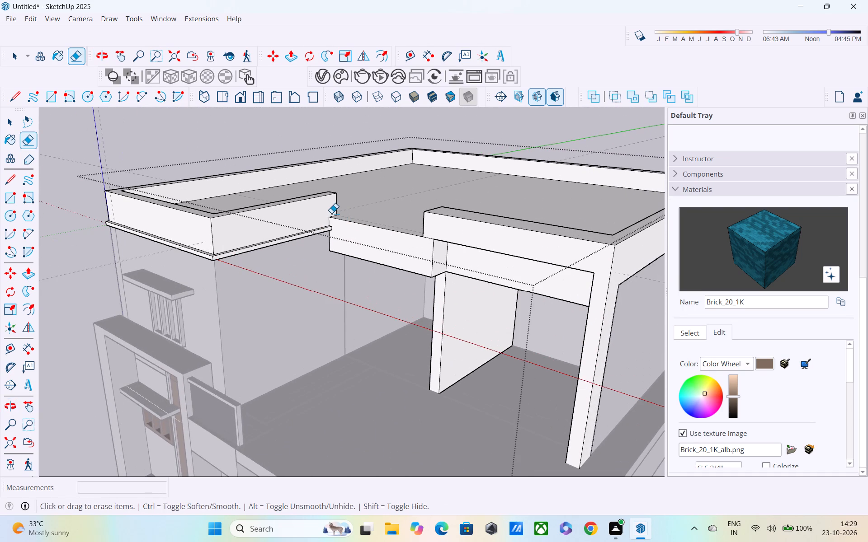
{"action": "middle_click_drag", "start_coordinate": [331, 213], "coordinate": [329, 248], "text": "shift"}
{"action": "middle_click_drag", "start_coordinate": [376, 207], "coordinate": [384, 220]}
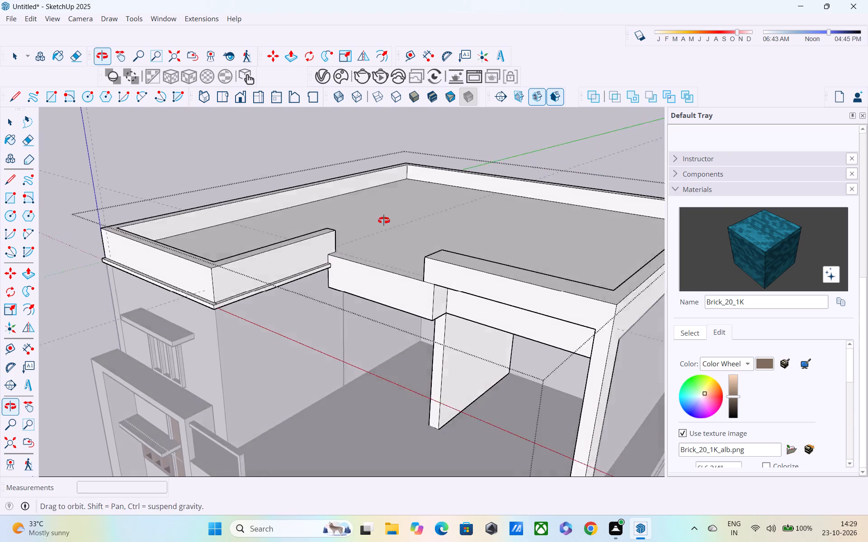
{"action": "middle_click_drag", "start_coordinate": [384, 220], "coordinate": [431, 269]}
{"action": "scroll", "coordinate": [481, 275], "scroll_direction": "up", "scroll_amount": 10}
{"action": "middle_click_drag", "start_coordinate": [456, 281], "coordinate": [447, 243]}
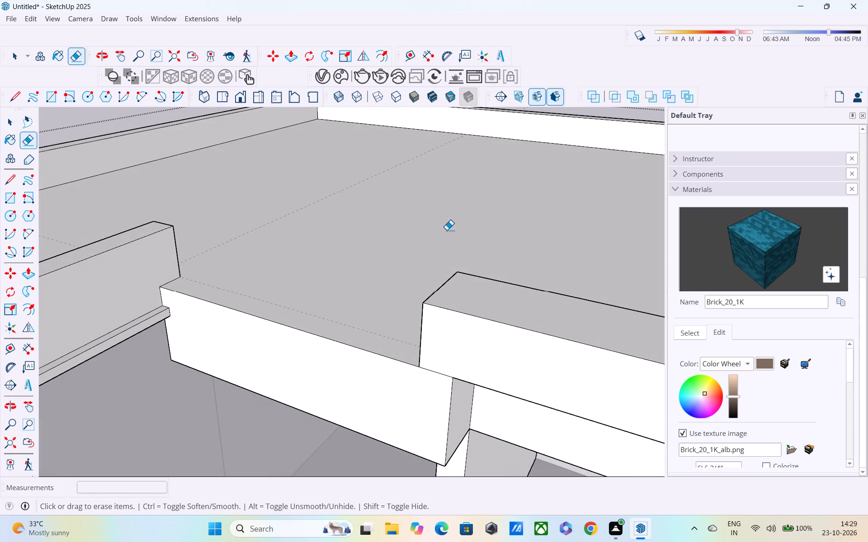
{"action": "scroll", "coordinate": [447, 230], "scroll_direction": "down", "scroll_amount": 1}
{"action": "scroll", "coordinate": [481, 252], "scroll_direction": "down", "scroll_amount": 1}
{"action": "middle_click_drag", "start_coordinate": [481, 273], "coordinate": [479, 303]}
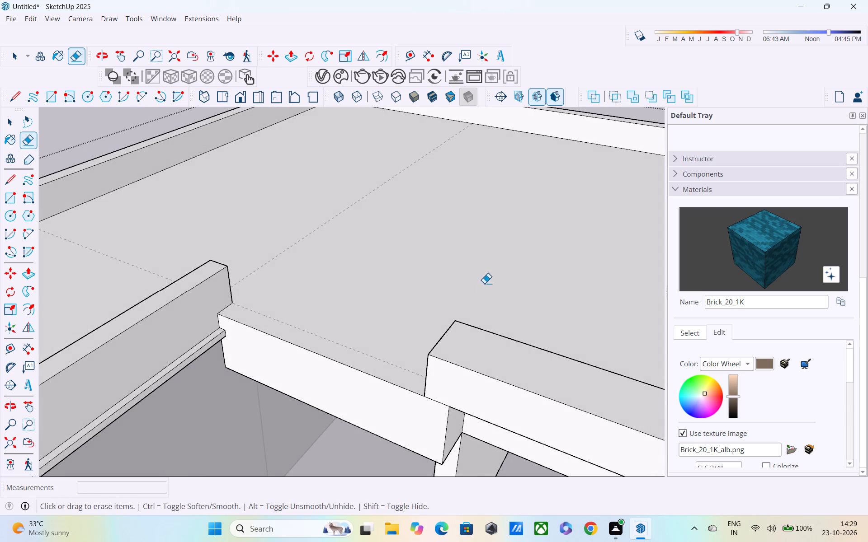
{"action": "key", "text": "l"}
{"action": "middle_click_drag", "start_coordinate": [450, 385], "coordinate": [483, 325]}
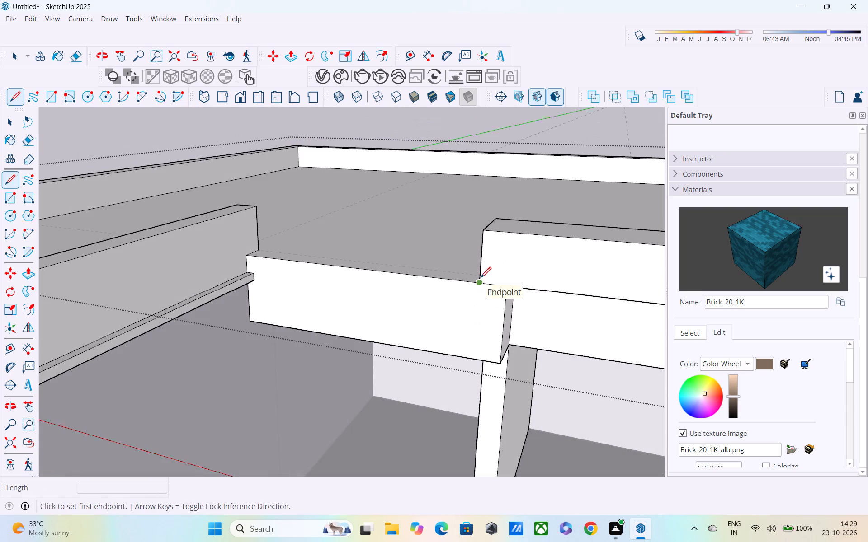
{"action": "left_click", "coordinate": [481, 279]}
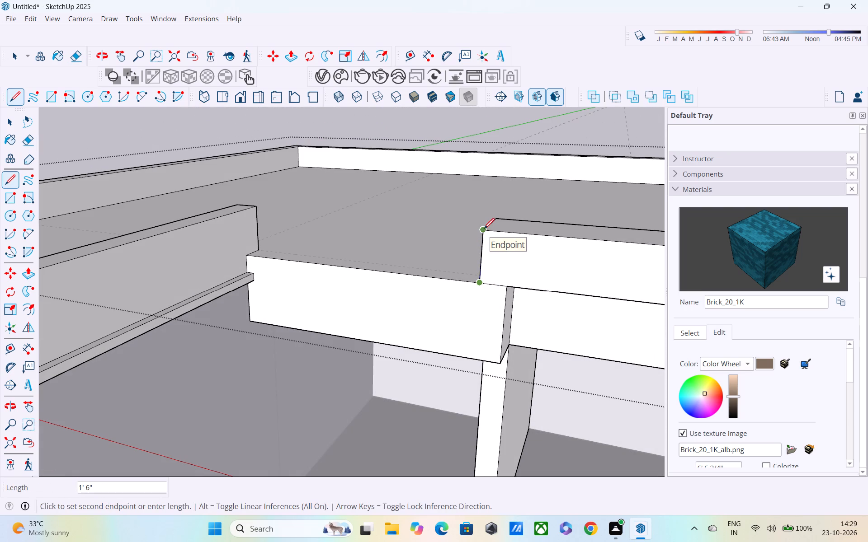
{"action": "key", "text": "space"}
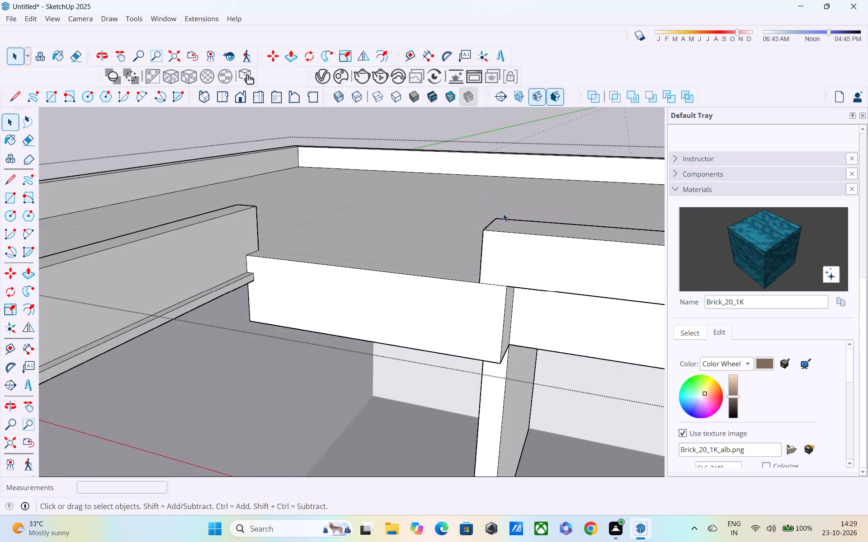
Examine the open parapet end and the rest of the roof around the recess from several angles.
{"action": "middle_click_drag", "start_coordinate": [506, 221], "coordinate": [515, 255]}
{"action": "scroll", "coordinate": [515, 298], "scroll_direction": "up", "scroll_amount": 2}
{"action": "middle_click_drag", "start_coordinate": [516, 299], "coordinate": [522, 241]}
{"action": "middle_click_drag", "start_coordinate": [538, 285], "coordinate": [563, 305]}
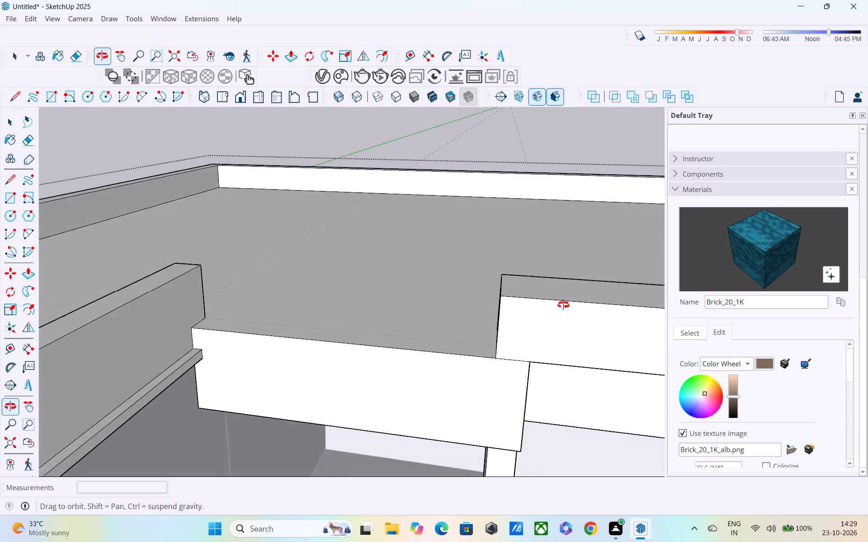
{"action": "middle_click_drag", "start_coordinate": [563, 305], "coordinate": [557, 205]}
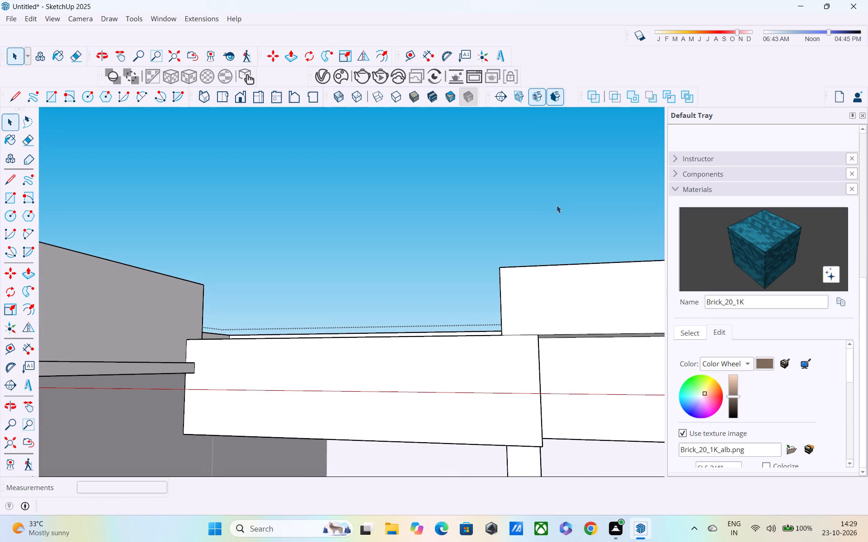
{"action": "middle_click_drag", "start_coordinate": [557, 205], "coordinate": [576, 287]}
{"action": "middle_click_drag", "start_coordinate": [532, 297], "coordinate": [538, 321]}
{"action": "scroll", "coordinate": [531, 300], "scroll_direction": "down", "scroll_amount": 6}
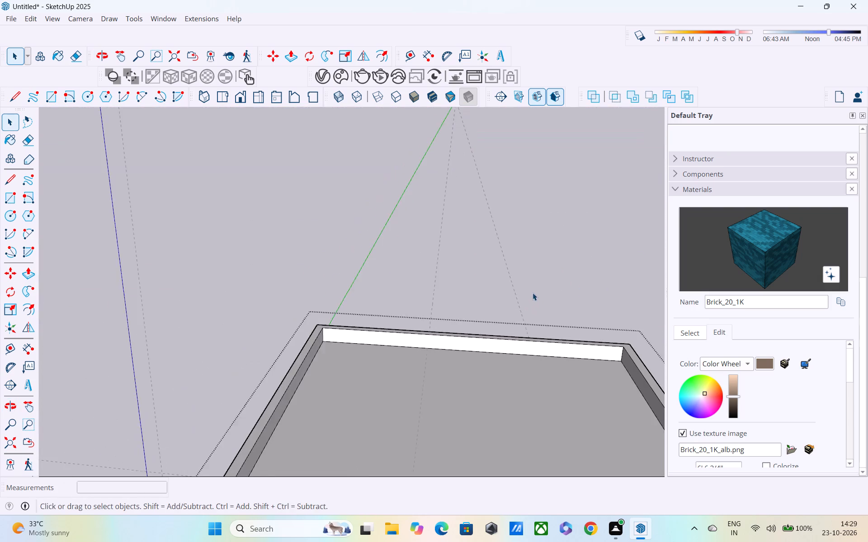
{"action": "scroll", "coordinate": [533, 293], "scroll_direction": "down", "scroll_amount": 8}
{"action": "middle_click", "coordinate": [543, 407]}
{"action": "scroll", "coordinate": [543, 408], "scroll_direction": "up", "scroll_amount": 3}
{"action": "middle_click_drag", "start_coordinate": [540, 402], "coordinate": [498, 406]}
{"action": "scroll", "coordinate": [540, 402], "scroll_direction": "up", "scroll_amount": 1}
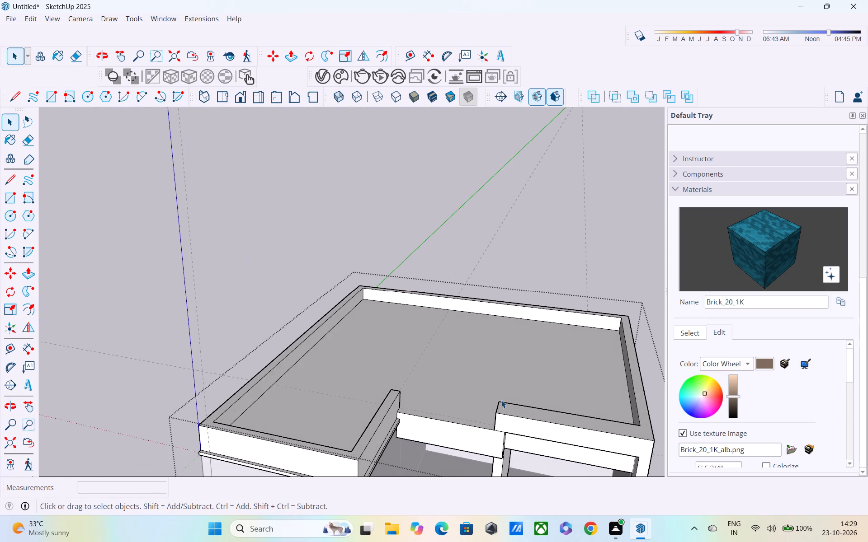
Push the roof-side face of the open-ended parapet section across the recess outward by about 10 5/16".
{"action": "scroll", "coordinate": [537, 364], "scroll_direction": "up", "scroll_amount": 1}
{"action": "middle_click_drag", "start_coordinate": [537, 364], "coordinate": [98, 376]}
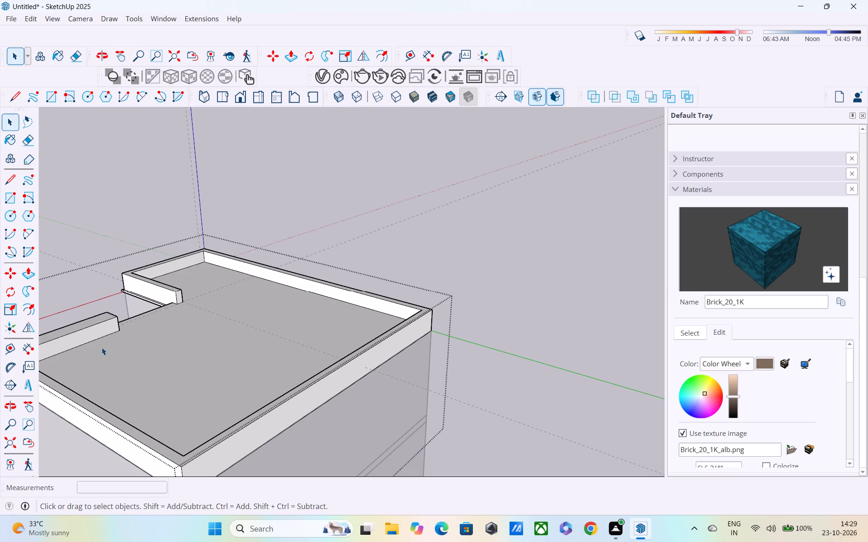
{"action": "type", "text": "[P"}
{"action": "left_click", "coordinate": [97, 333]}
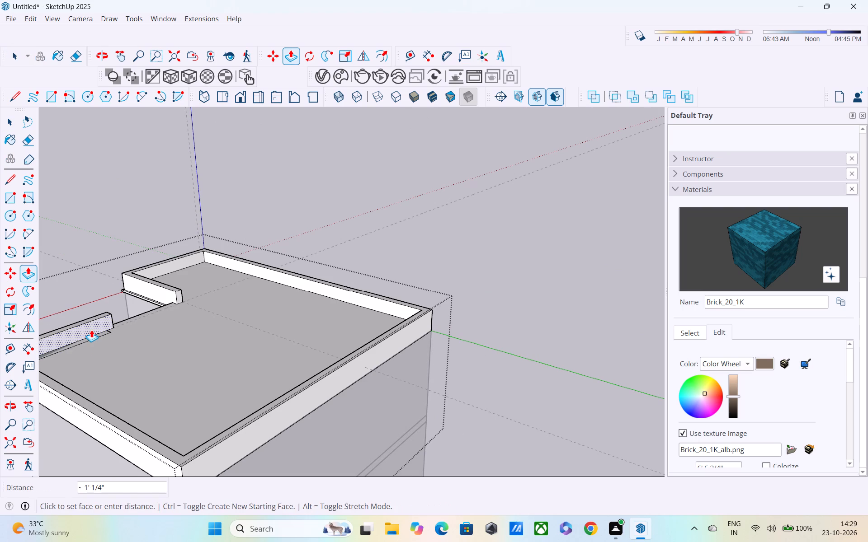
{"action": "middle_click_drag", "start_coordinate": [91, 330], "coordinate": [270, 340]}
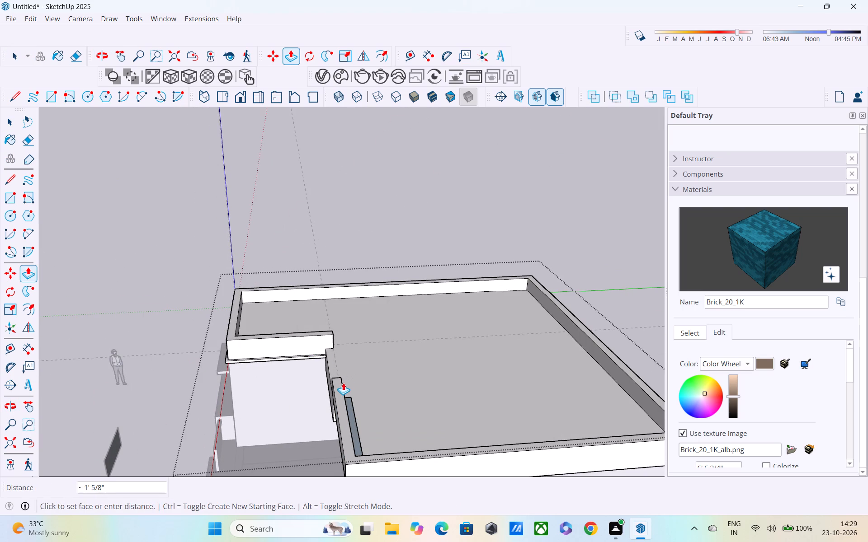
{"action": "left_click", "coordinate": [345, 380]}
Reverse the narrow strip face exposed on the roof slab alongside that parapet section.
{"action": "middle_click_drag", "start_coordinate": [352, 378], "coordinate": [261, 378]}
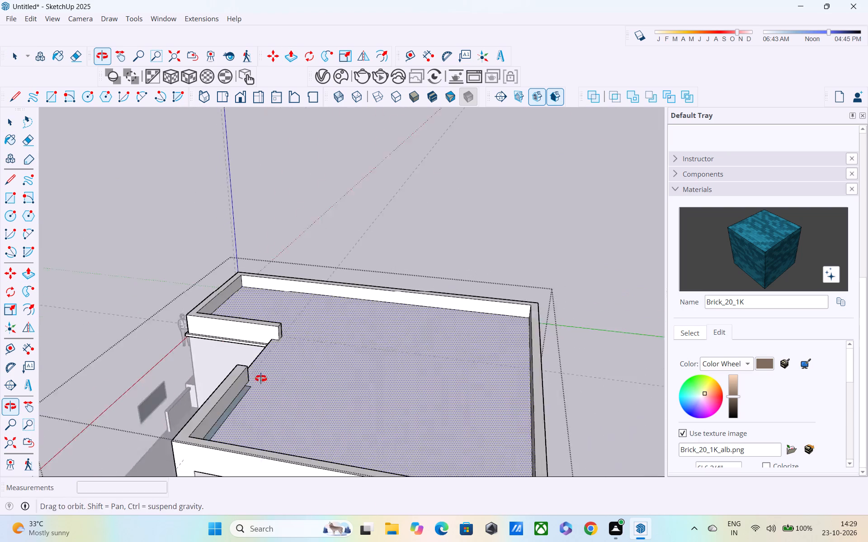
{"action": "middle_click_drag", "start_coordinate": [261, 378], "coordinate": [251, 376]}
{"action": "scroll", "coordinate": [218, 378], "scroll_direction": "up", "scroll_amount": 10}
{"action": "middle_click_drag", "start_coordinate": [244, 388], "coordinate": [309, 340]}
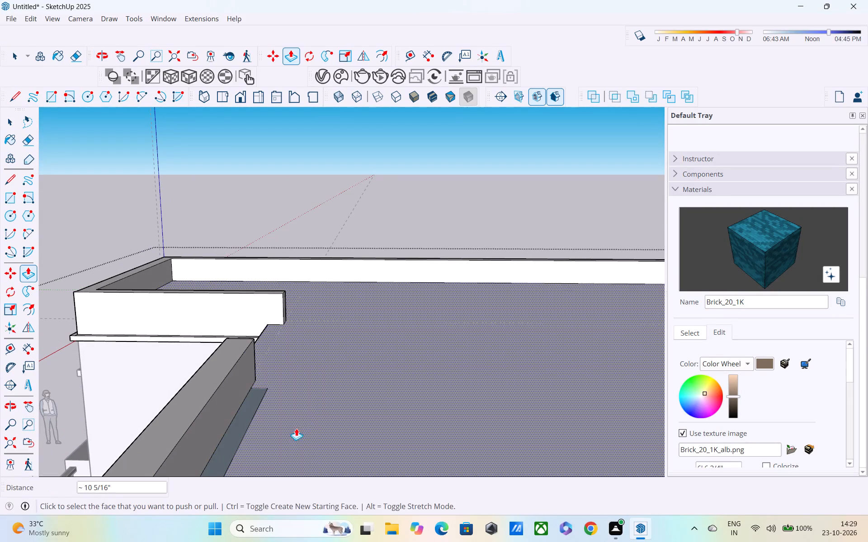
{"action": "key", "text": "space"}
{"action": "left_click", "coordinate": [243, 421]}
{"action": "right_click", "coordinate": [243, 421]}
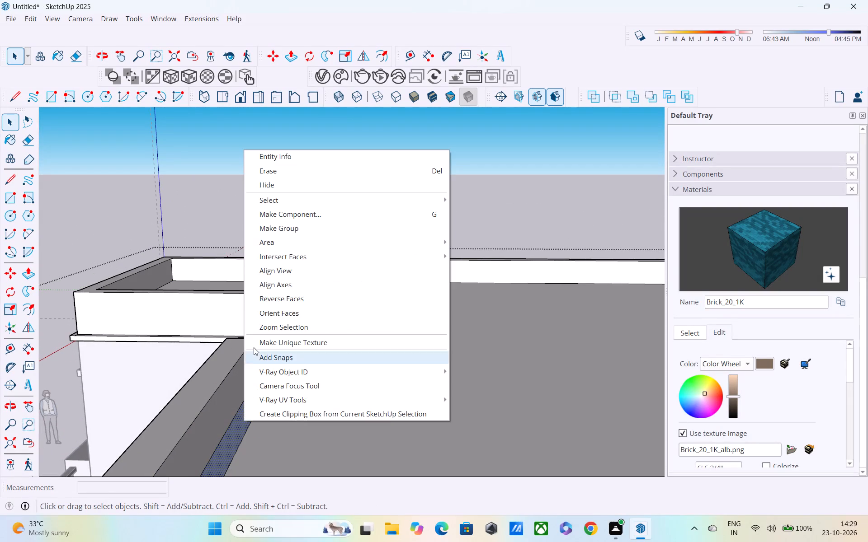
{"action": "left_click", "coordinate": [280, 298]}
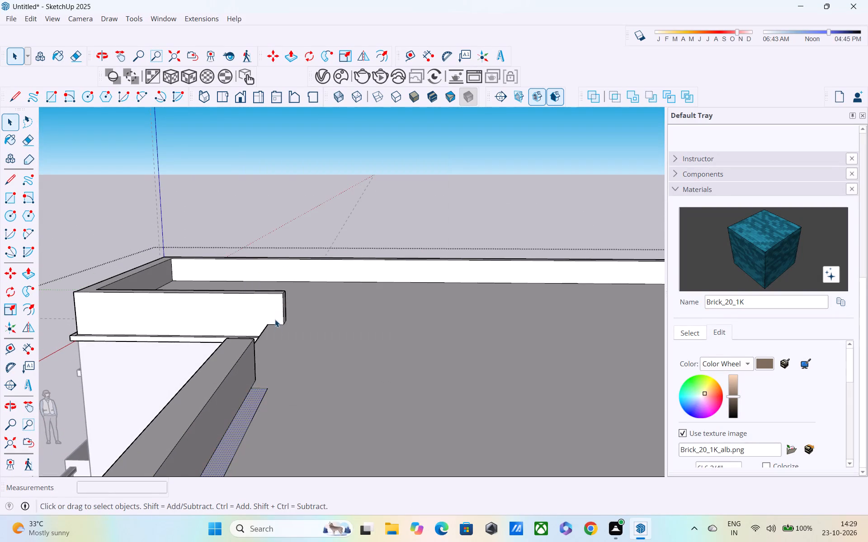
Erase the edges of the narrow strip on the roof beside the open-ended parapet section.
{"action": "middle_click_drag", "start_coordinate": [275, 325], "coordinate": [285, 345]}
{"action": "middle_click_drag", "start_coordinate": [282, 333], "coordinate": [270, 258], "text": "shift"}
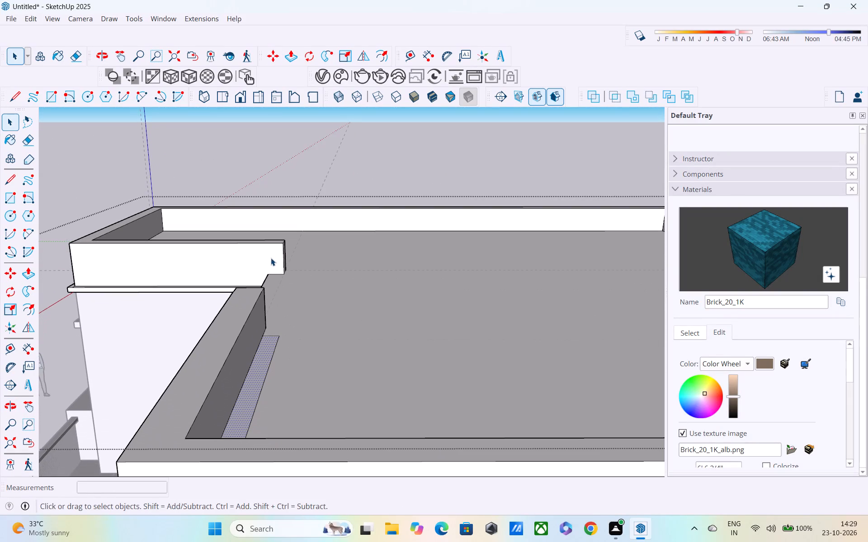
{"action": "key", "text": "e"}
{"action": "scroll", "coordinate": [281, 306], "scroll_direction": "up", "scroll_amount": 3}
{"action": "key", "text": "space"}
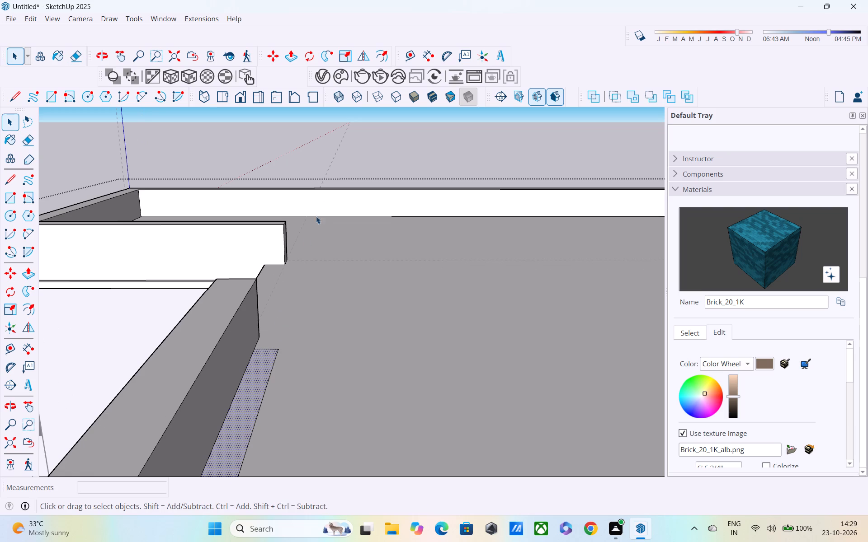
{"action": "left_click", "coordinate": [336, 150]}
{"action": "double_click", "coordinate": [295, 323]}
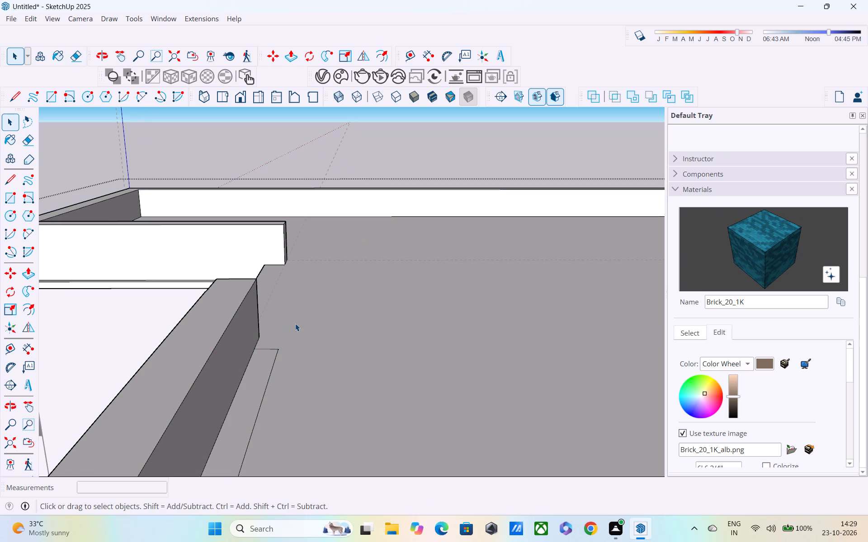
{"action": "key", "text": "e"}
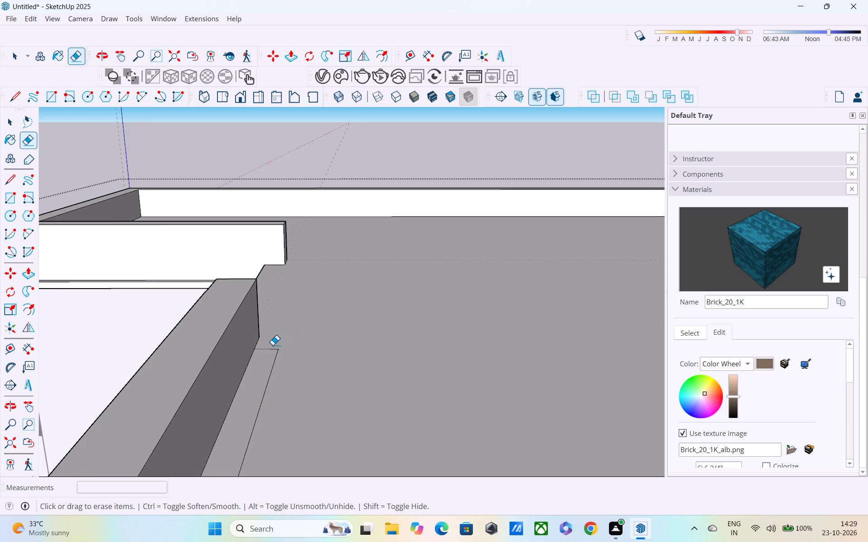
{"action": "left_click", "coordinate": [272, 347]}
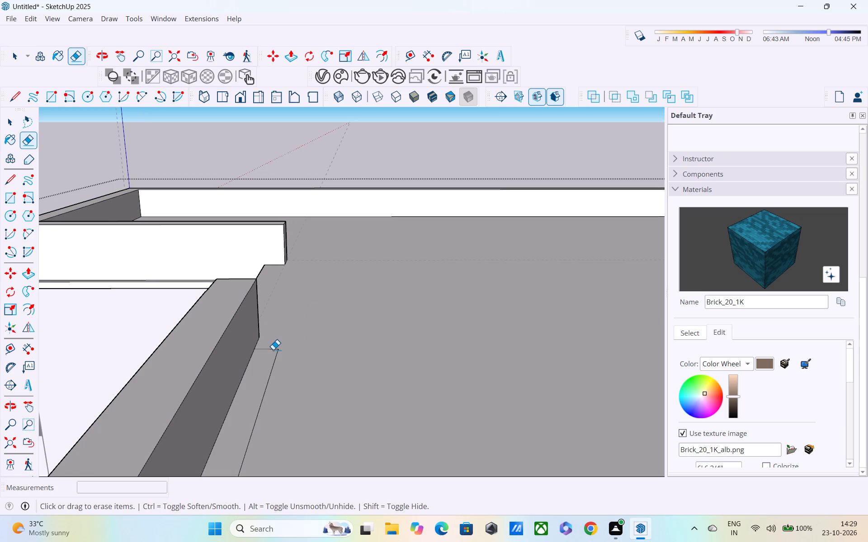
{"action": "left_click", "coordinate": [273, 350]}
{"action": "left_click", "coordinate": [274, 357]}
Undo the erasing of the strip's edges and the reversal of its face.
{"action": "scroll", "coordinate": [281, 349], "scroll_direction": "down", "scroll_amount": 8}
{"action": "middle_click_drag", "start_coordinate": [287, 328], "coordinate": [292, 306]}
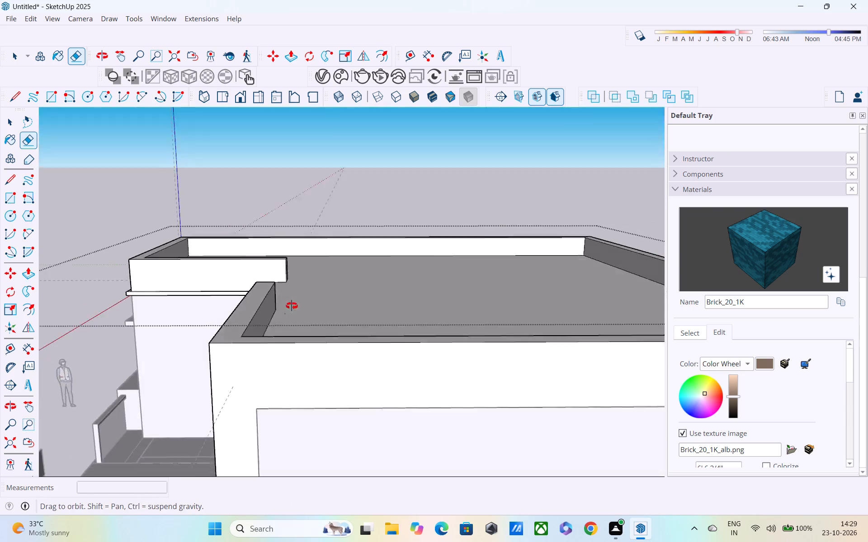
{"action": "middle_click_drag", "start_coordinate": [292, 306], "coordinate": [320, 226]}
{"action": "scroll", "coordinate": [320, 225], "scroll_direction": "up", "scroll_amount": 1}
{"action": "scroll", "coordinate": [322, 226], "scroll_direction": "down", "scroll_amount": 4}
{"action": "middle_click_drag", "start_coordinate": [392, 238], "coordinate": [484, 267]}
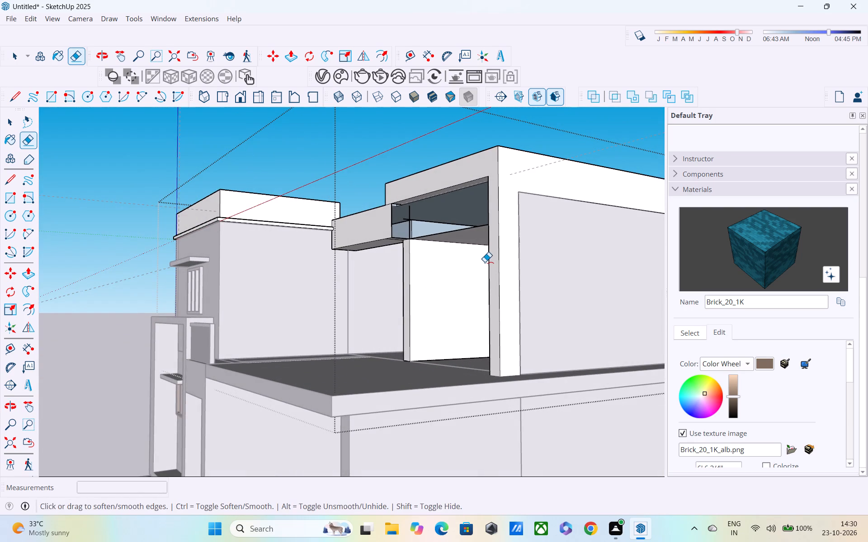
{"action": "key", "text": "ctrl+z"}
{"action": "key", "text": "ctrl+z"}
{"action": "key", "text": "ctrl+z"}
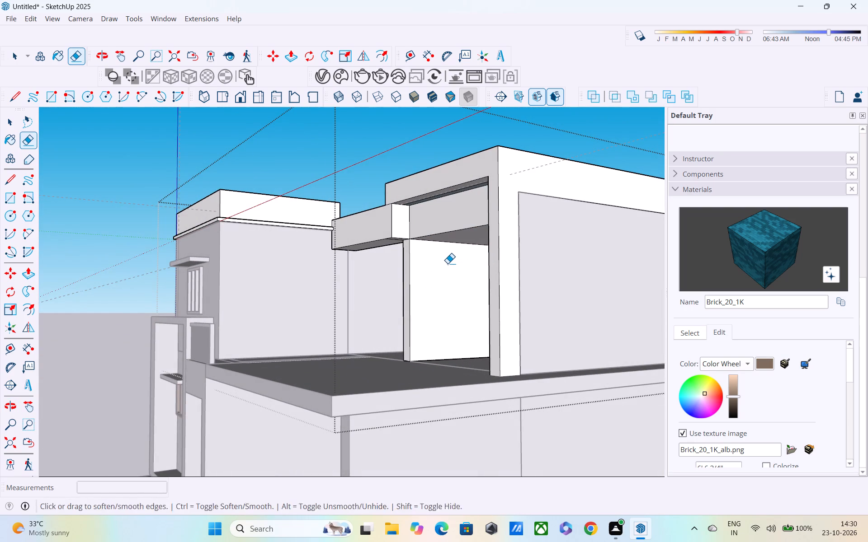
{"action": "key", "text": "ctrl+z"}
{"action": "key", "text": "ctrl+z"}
Examine the strip, the parapet's open end and the beam beneath it from several angles.
{"action": "scroll", "coordinate": [449, 240], "scroll_direction": "down", "scroll_amount": 1}
{"action": "middle_click_drag", "start_coordinate": [448, 237], "coordinate": [359, 302]}
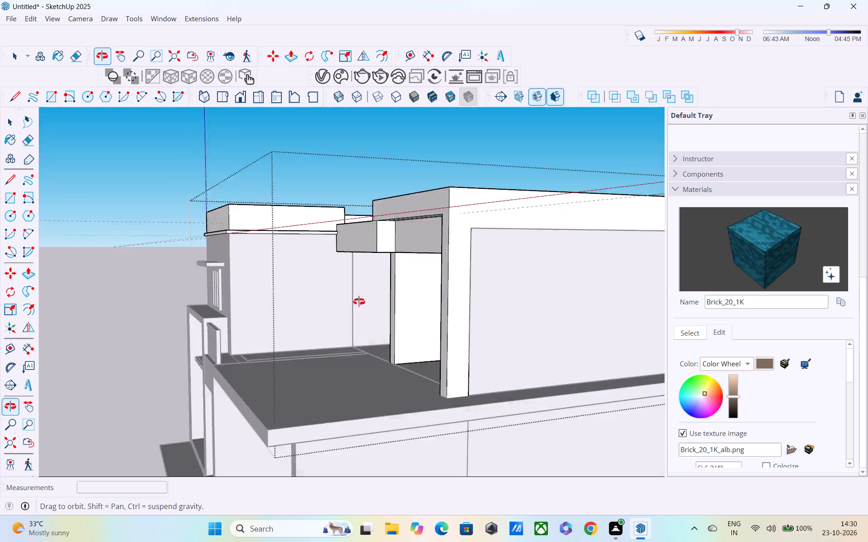
{"action": "middle_click_drag", "start_coordinate": [359, 302], "coordinate": [305, 357]}
{"action": "scroll", "coordinate": [316, 298], "scroll_direction": "up", "scroll_amount": 4}
{"action": "middle_click_drag", "start_coordinate": [319, 294], "coordinate": [414, 240]}
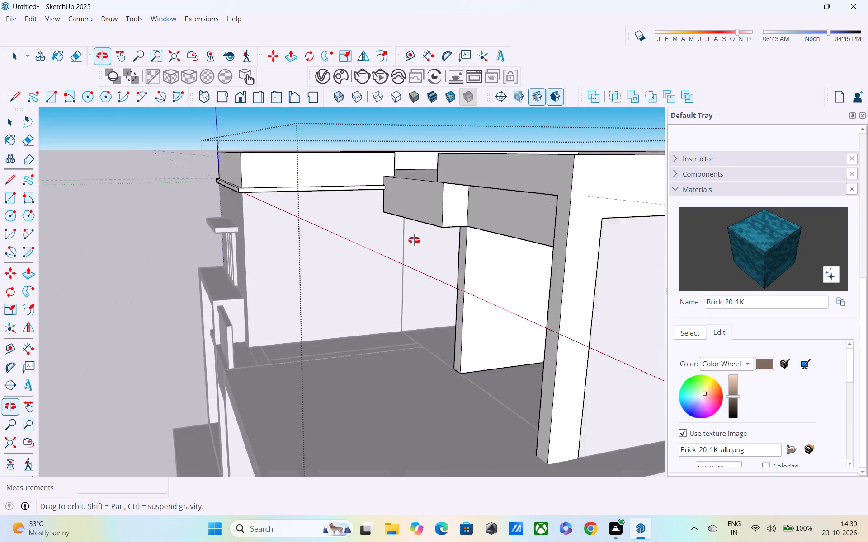
{"action": "middle_click_drag", "start_coordinate": [414, 240], "coordinate": [355, 336]}
{"action": "scroll", "coordinate": [344, 324], "scroll_direction": "up", "scroll_amount": 1}
{"action": "middle_click_drag", "start_coordinate": [344, 324], "coordinate": [338, 321]}
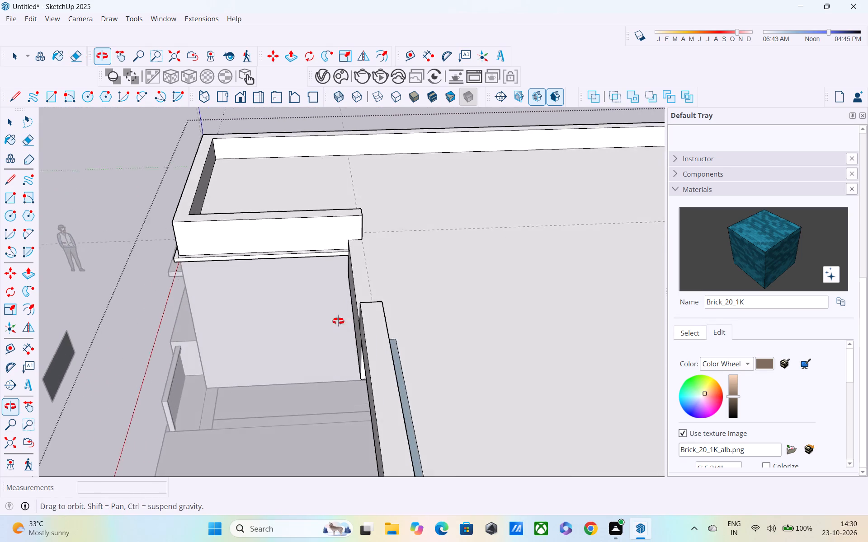
{"action": "middle_click_drag", "start_coordinate": [338, 321], "coordinate": [229, 309]}
{"action": "scroll", "coordinate": [172, 302], "scroll_direction": "down", "scroll_amount": 2}
{"action": "middle_click_drag", "start_coordinate": [189, 321], "coordinate": [149, 324]}
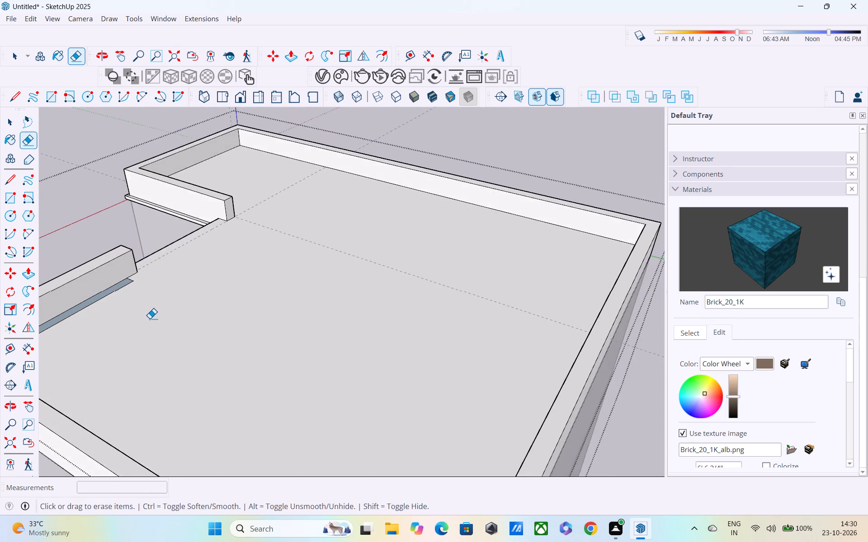
{"action": "scroll", "coordinate": [150, 318], "scroll_direction": "down", "scroll_amount": 3}
{"action": "middle_click_drag", "start_coordinate": [161, 318], "coordinate": [345, 276], "text": "shift"}
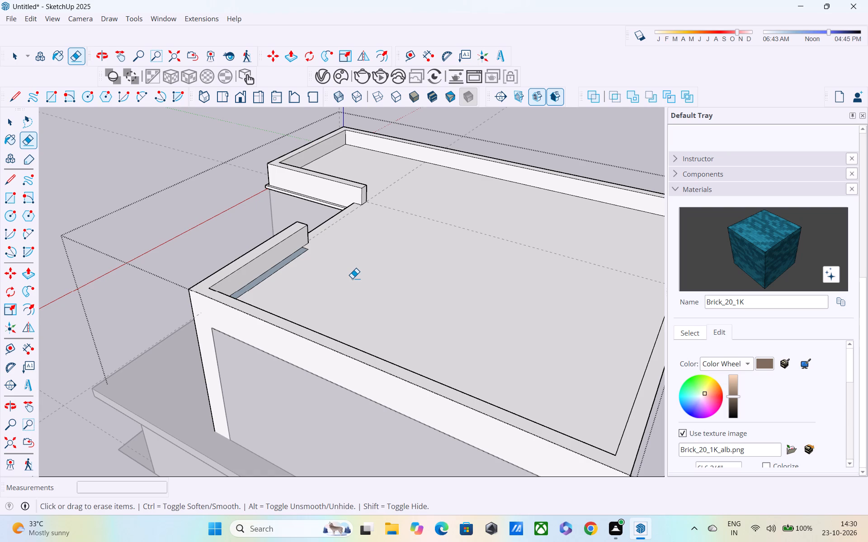
Draw a vertical line down the parapet section's roof-side face, 6" from its open end, to split off an end strip.
{"action": "middle_click_drag", "start_coordinate": [330, 238], "coordinate": [200, 239]}
{"action": "scroll", "coordinate": [187, 234], "scroll_direction": "up", "scroll_amount": 2}
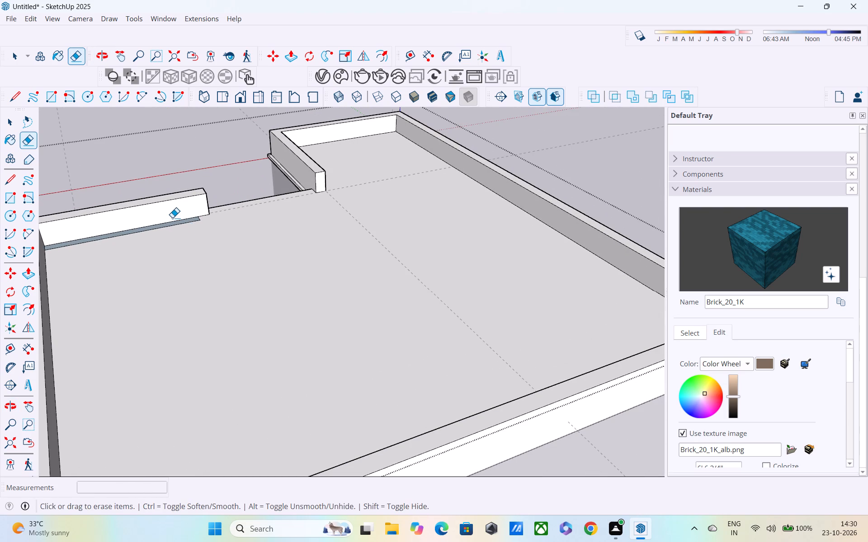
{"action": "key", "text": "space"}
{"action": "key", "text": "l"}
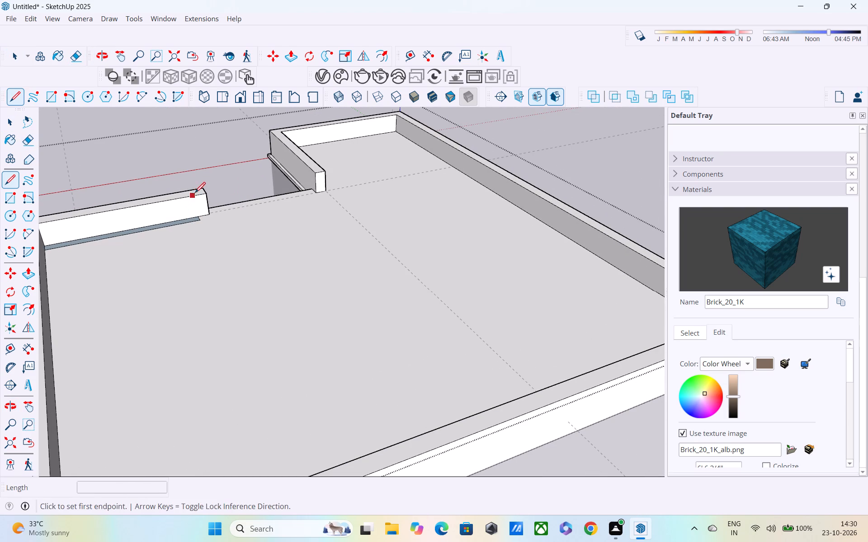
{"action": "left_click", "coordinate": [203, 192]}
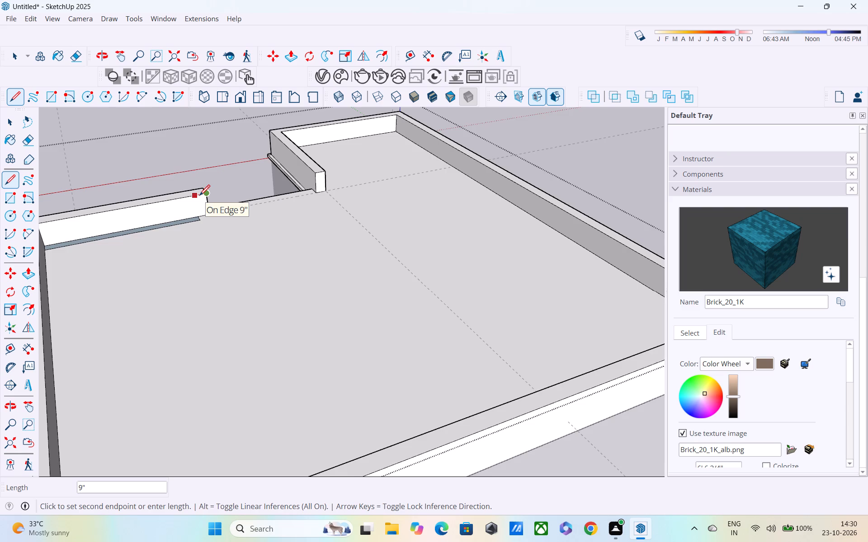
{"action": "scroll", "coordinate": [198, 198], "scroll_direction": "up", "scroll_amount": 4}
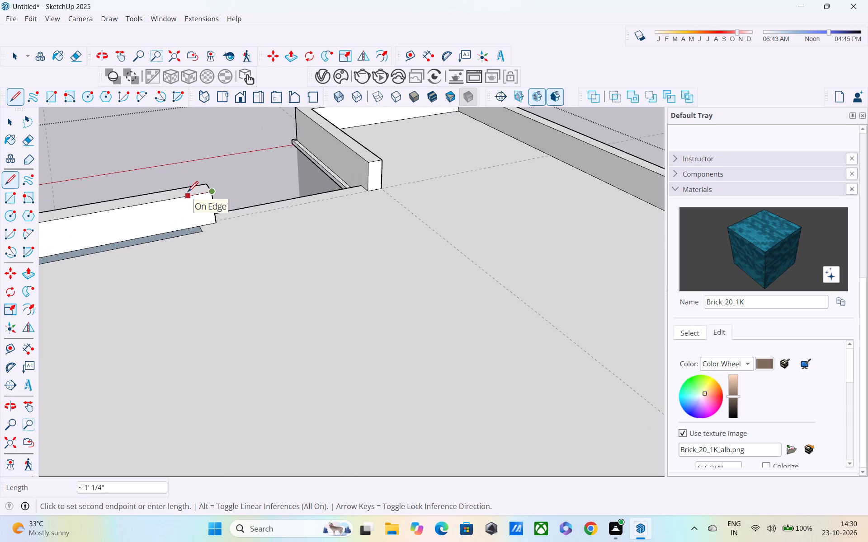
{"action": "scroll", "coordinate": [188, 193], "scroll_direction": "up", "scroll_amount": 3}
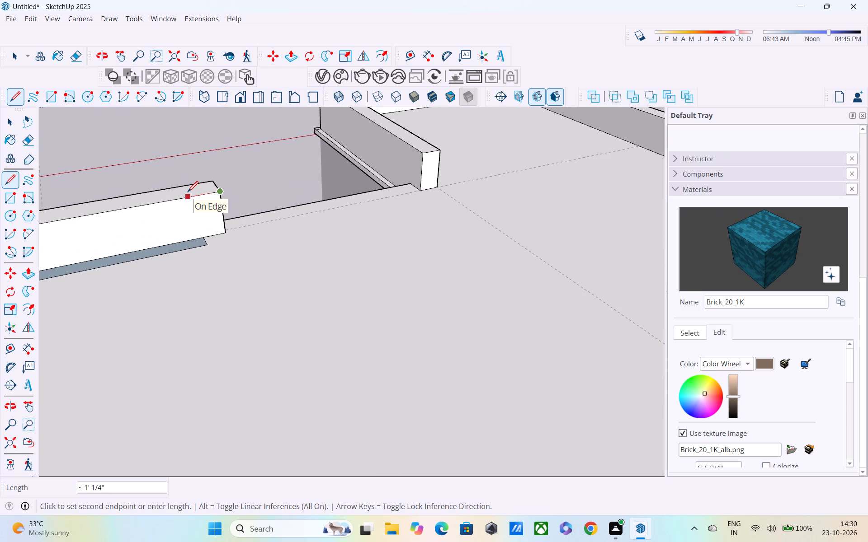
{"action": "type", "text": "6\""}
{"action": "key", "text": "Return"}
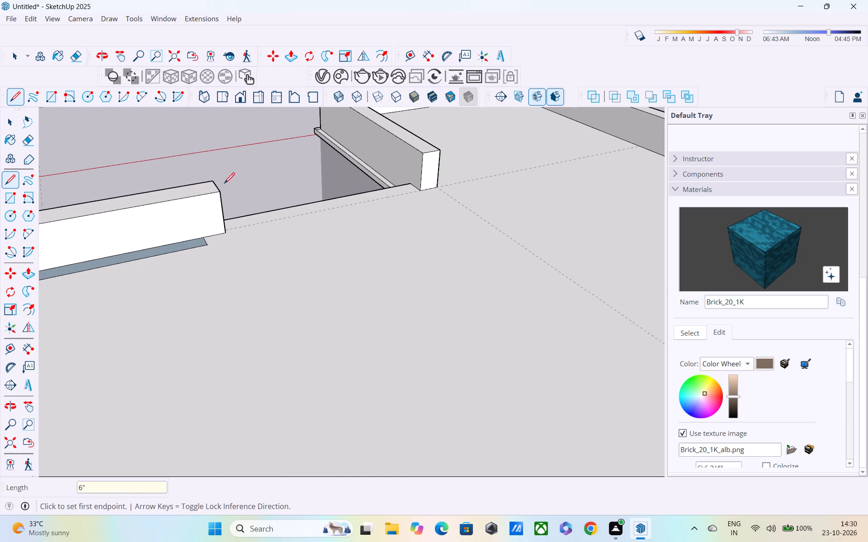
{"action": "left_click", "coordinate": [205, 197]}
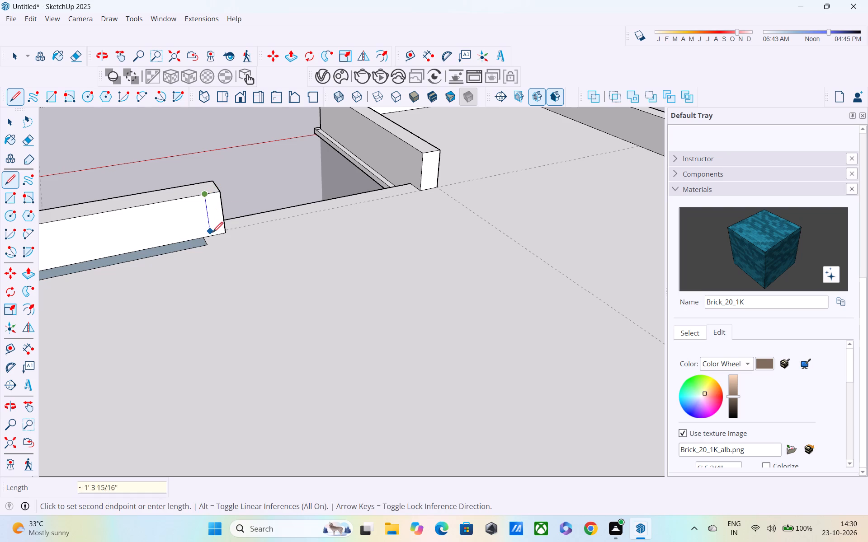
{"action": "left_click", "coordinate": [213, 235]}
Pull the 6" wide end strip of the parapet face inward over the roof by about 6' 5/16".
{"action": "key", "text": "p"}
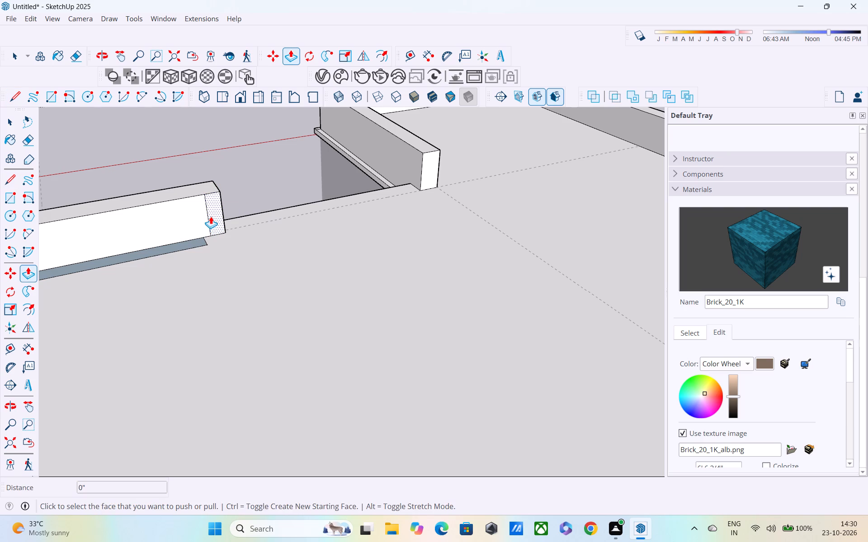
{"action": "left_click", "coordinate": [211, 216]}
{"action": "scroll", "coordinate": [228, 253], "scroll_direction": "down", "scroll_amount": 8}
{"action": "scroll", "coordinate": [236, 243], "scroll_direction": "up", "scroll_amount": 1}
{"action": "scroll", "coordinate": [236, 243], "scroll_direction": "down", "scroll_amount": 4}
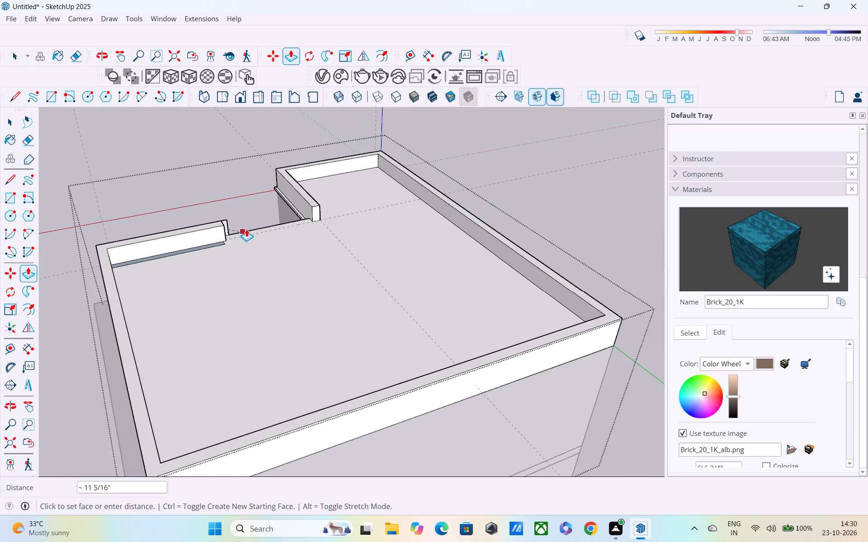
{"action": "scroll", "coordinate": [247, 229], "scroll_direction": "down", "scroll_amount": 5}
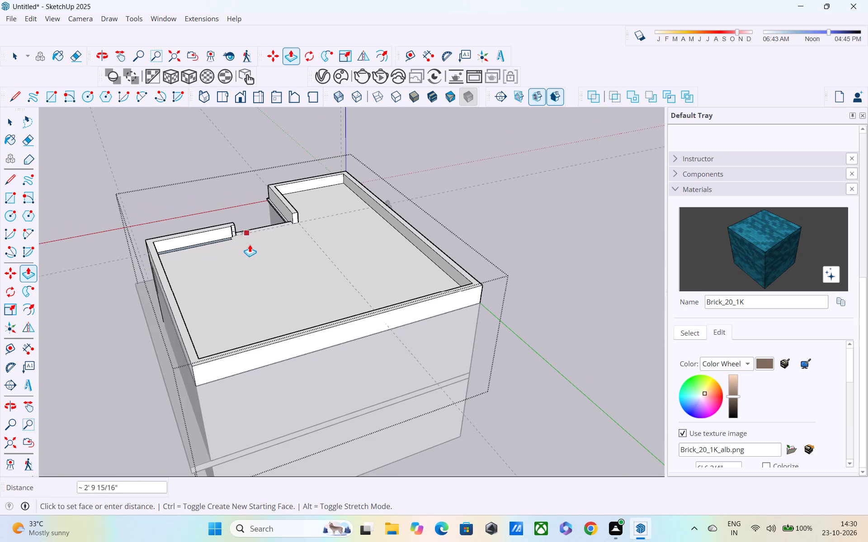
{"action": "middle_click_drag", "start_coordinate": [272, 280], "coordinate": [528, 317]}
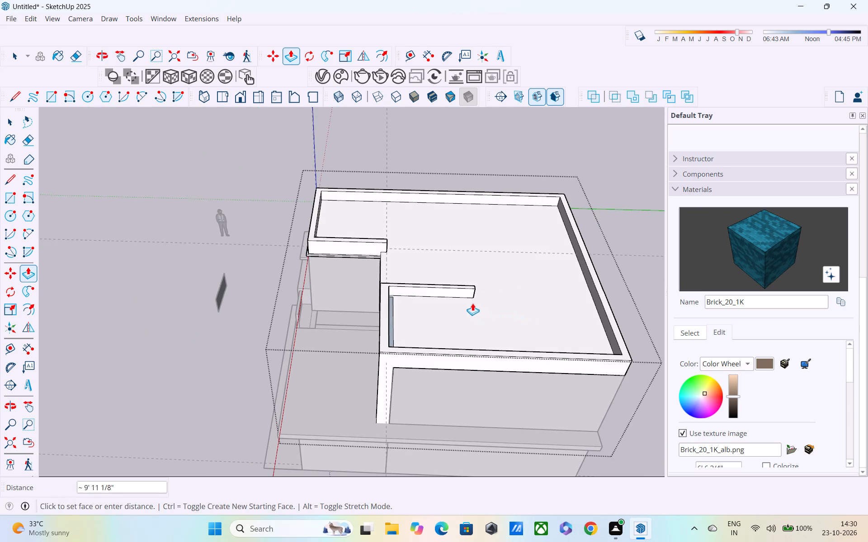
{"action": "middle_click_drag", "start_coordinate": [471, 303], "coordinate": [476, 337]}
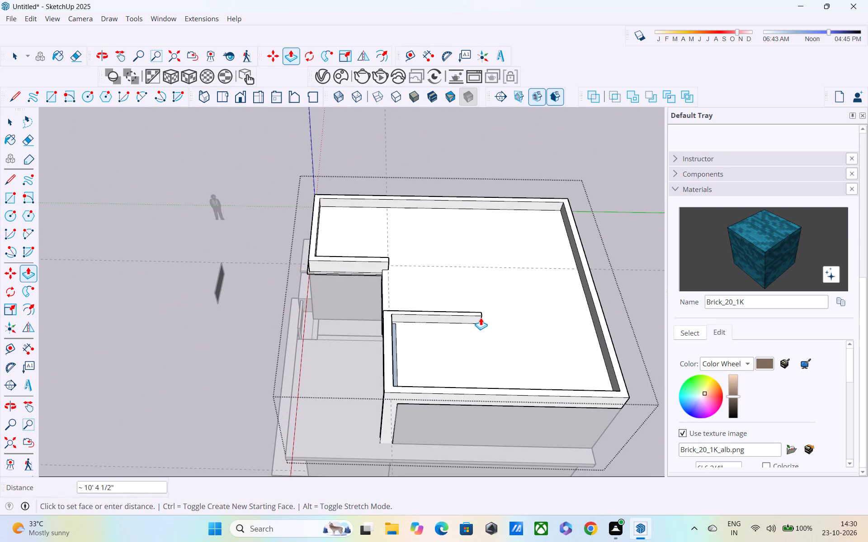
{"action": "middle_click_drag", "start_coordinate": [482, 320], "coordinate": [605, 317]}
{"action": "left_click", "coordinate": [500, 288]}
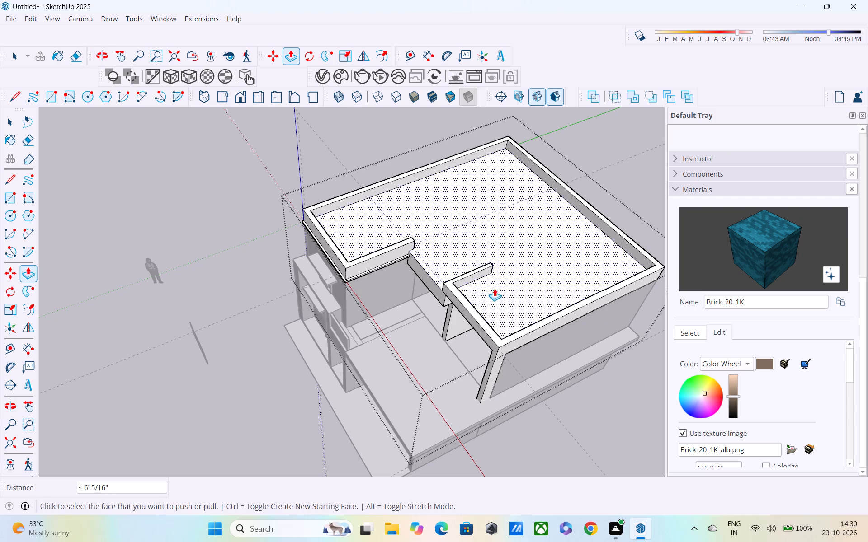
Draw a line across the parapet's top at the corner, separating the inward return's top face from the front parapet.
{"action": "scroll", "coordinate": [465, 275], "scroll_direction": "up", "scroll_amount": 3}
{"action": "middle_click_drag", "start_coordinate": [462, 274], "coordinate": [464, 295]}
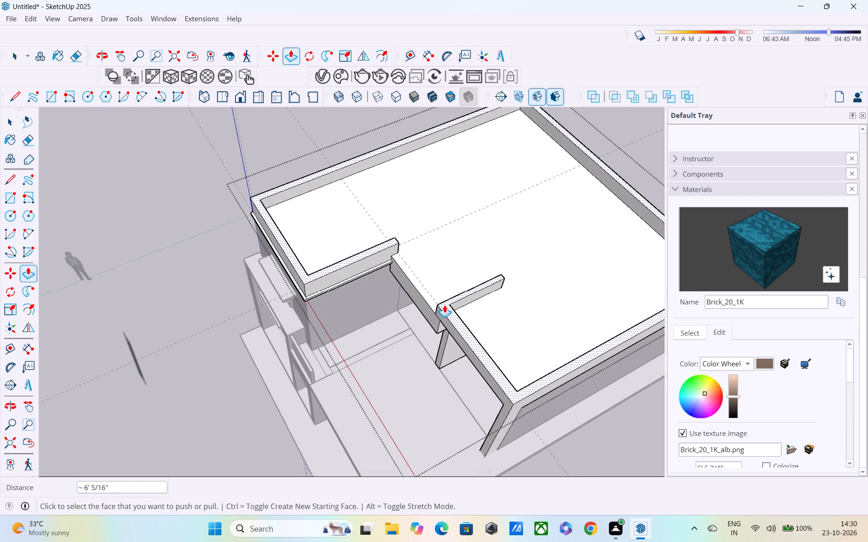
{"action": "key", "text": "l"}
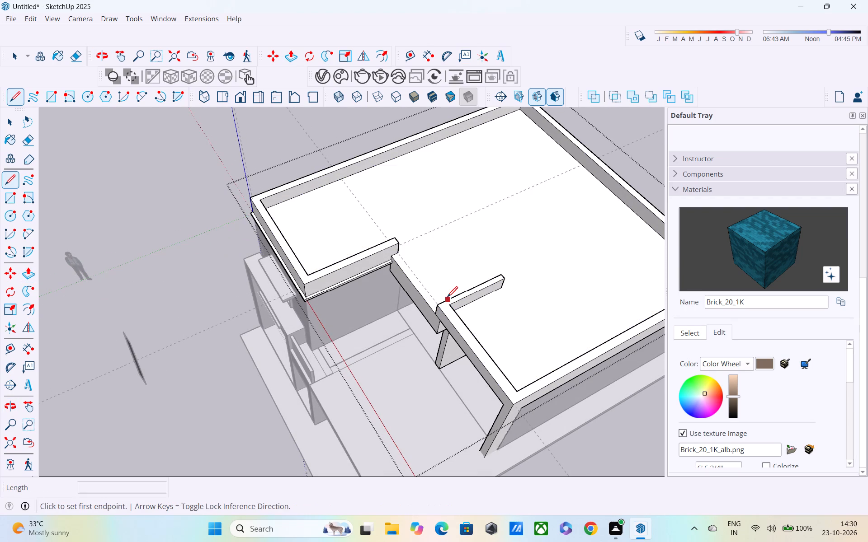
{"action": "left_click", "coordinate": [448, 306]}
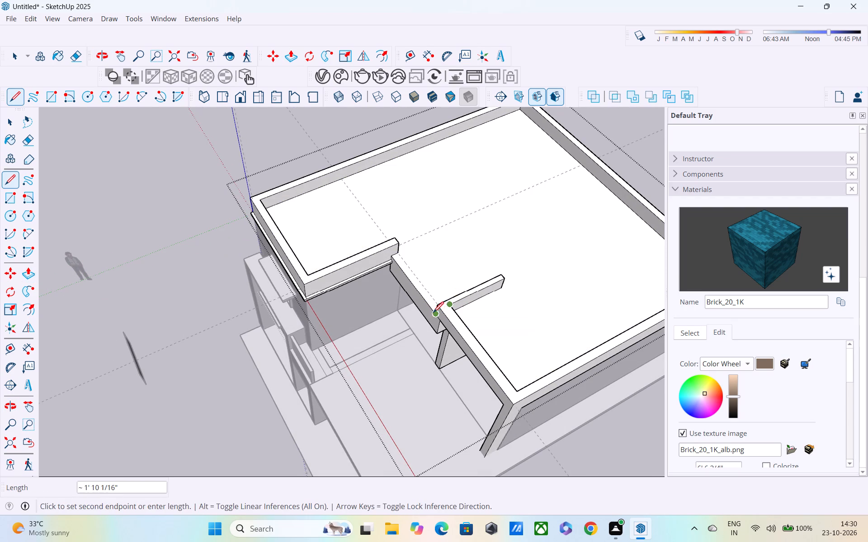
{"action": "left_click", "coordinate": [438, 311]}
Raise the top face of the inward return by 1.5' with Push/Pull.
{"action": "key", "text": "p"}
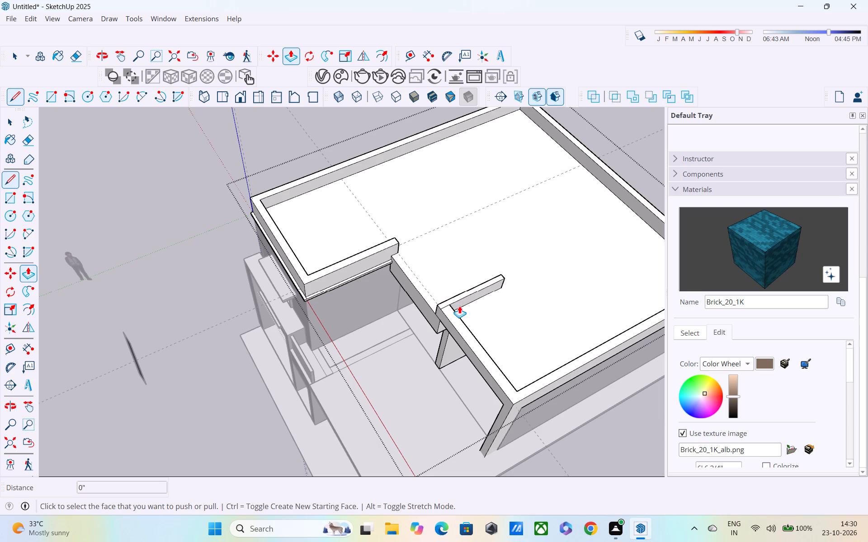
{"action": "scroll", "coordinate": [455, 299], "scroll_direction": "up", "scroll_amount": 3}
{"action": "left_click", "coordinate": [454, 296]}
{"action": "key", "text": "Escape"}
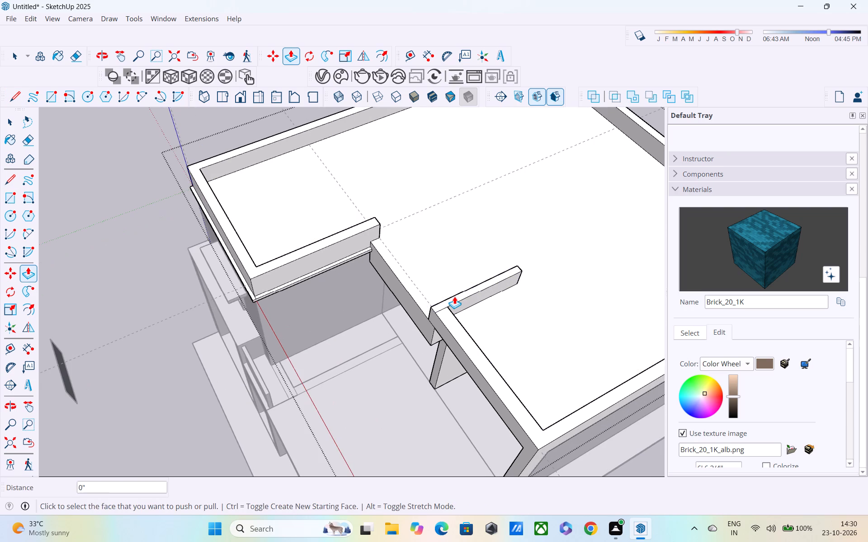
{"action": "left_click", "coordinate": [454, 299]}
{"action": "middle_click_drag", "start_coordinate": [458, 276], "coordinate": [584, 216]}
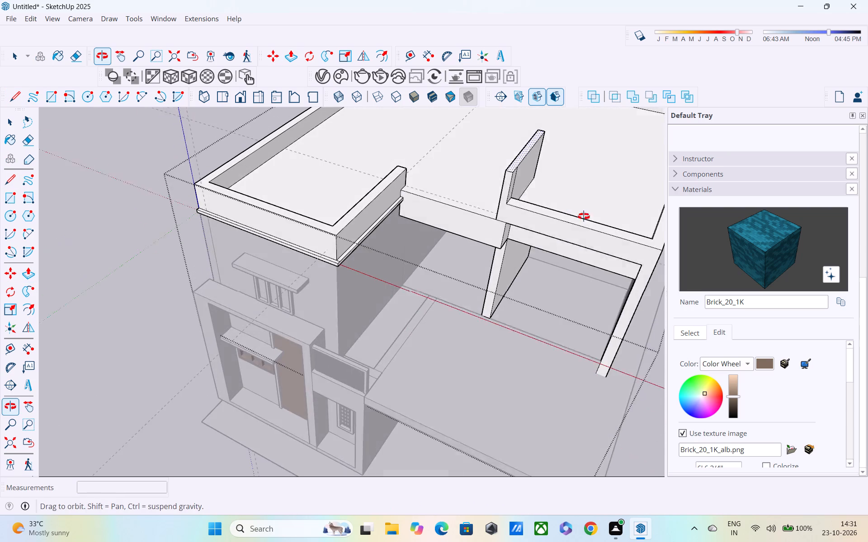
{"action": "middle_click_drag", "start_coordinate": [584, 216], "coordinate": [584, 213]}
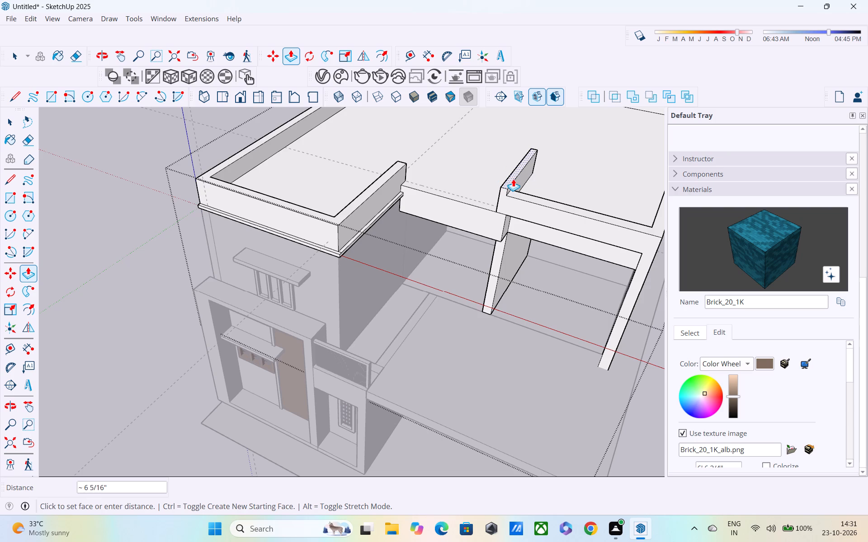
{"action": "key", "text": "Escape"}
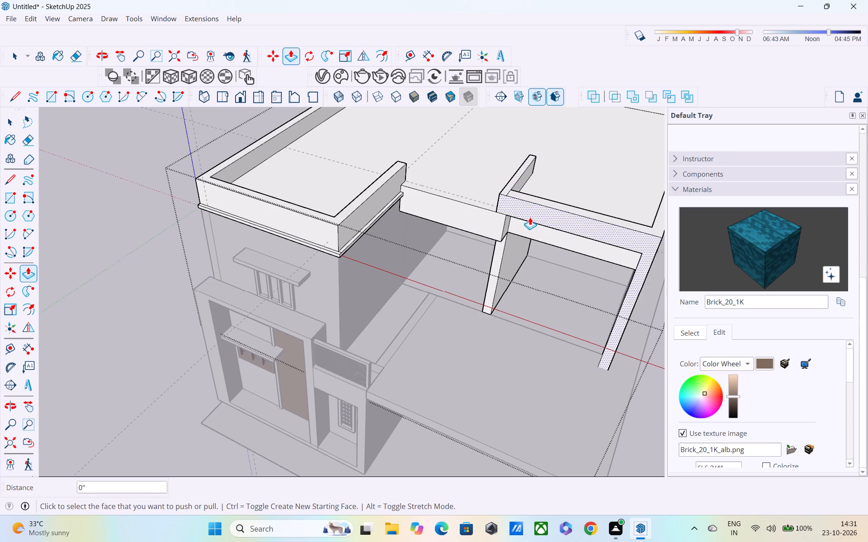
{"action": "middle_click_drag", "start_coordinate": [530, 217], "coordinate": [542, 276]}
{"action": "scroll", "coordinate": [511, 229], "scroll_direction": "up", "scroll_amount": 2}
{"action": "left_click", "coordinate": [511, 223]}
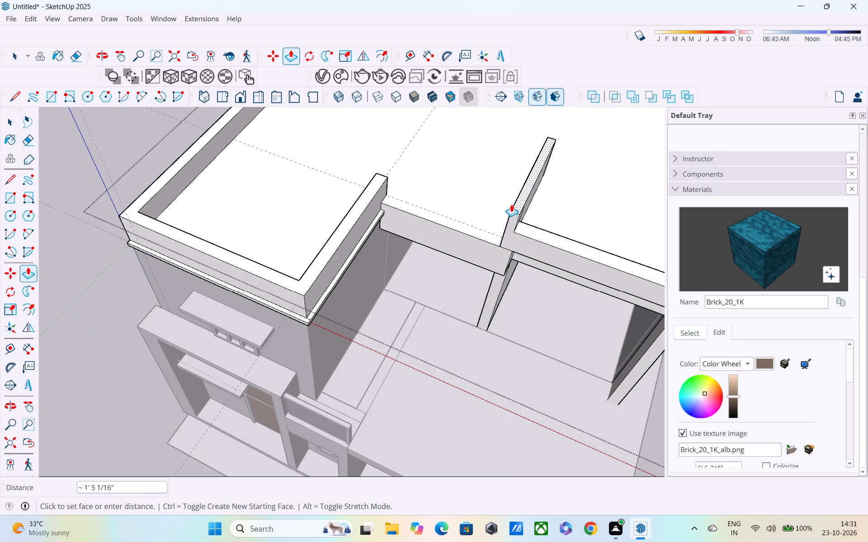
{"action": "type", "text": "1.5'"}
{"action": "key", "text": "Return"}
Examine the raised return, the recess beam and the parapet on both sides of the recess from several angles.
{"action": "scroll", "coordinate": [517, 211], "scroll_direction": "up", "scroll_amount": 1}
{"action": "middle_click_drag", "start_coordinate": [519, 213], "coordinate": [582, 122]}
{"action": "scroll", "coordinate": [582, 122], "scroll_direction": "down", "scroll_amount": 3}
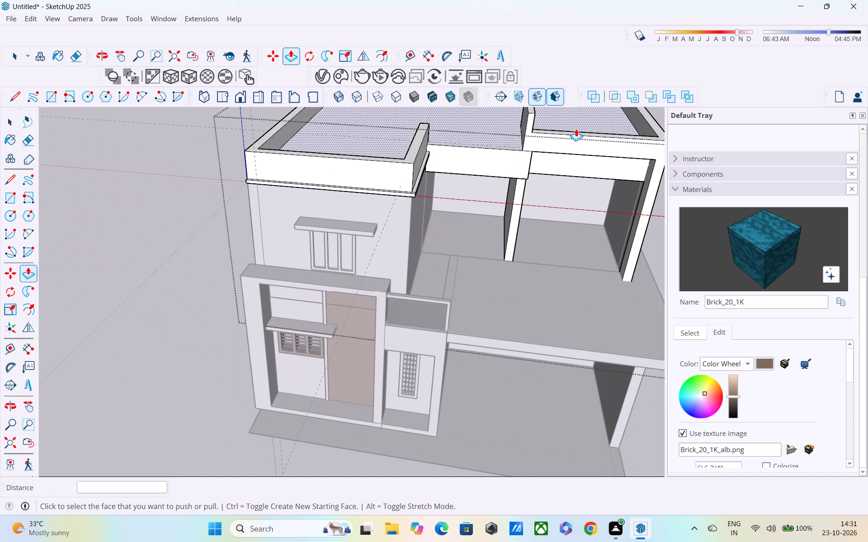
{"action": "middle_click_drag", "start_coordinate": [502, 143], "coordinate": [469, 297], "text": "shift"}
{"action": "middle_click_drag", "start_coordinate": [464, 294], "coordinate": [460, 212]}
{"action": "scroll", "coordinate": [456, 218], "scroll_direction": "up", "scroll_amount": 3}
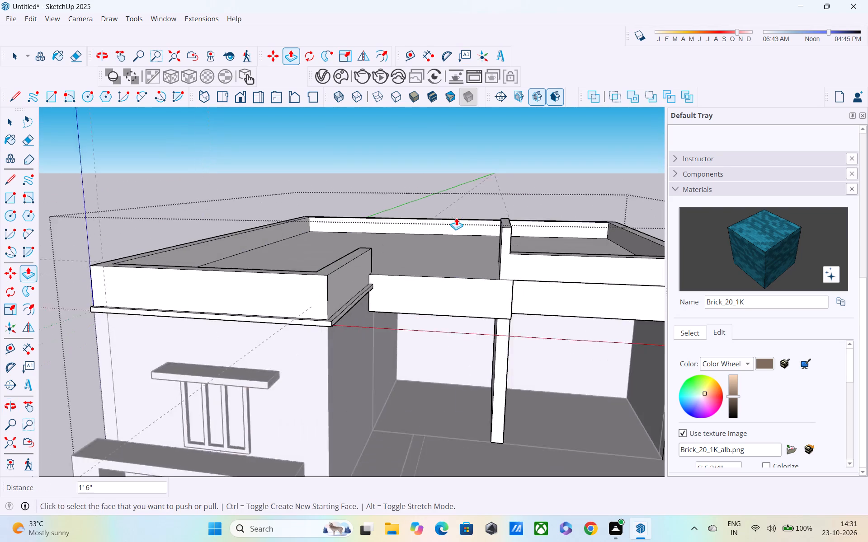
{"action": "middle_click_drag", "start_coordinate": [465, 227], "coordinate": [477, 195]}
{"action": "middle_click_drag", "start_coordinate": [479, 202], "coordinate": [342, 242], "text": "shift"}
{"action": "middle_click_drag", "start_coordinate": [330, 246], "coordinate": [491, 258], "text": "shift"}
{"action": "middle_click_drag", "start_coordinate": [316, 267], "coordinate": [347, 299]}
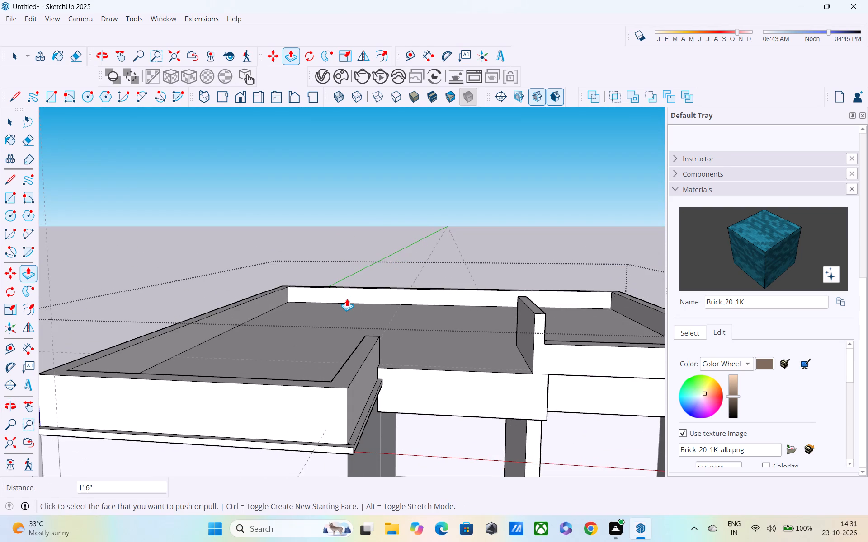
{"action": "scroll", "coordinate": [347, 299], "scroll_direction": "down", "scroll_amount": 4}
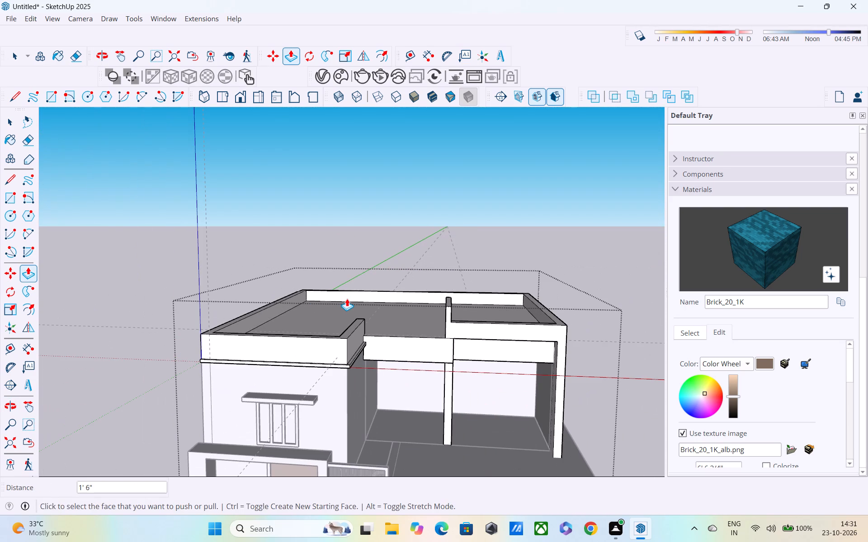
{"action": "middle_click_drag", "start_coordinate": [347, 299], "coordinate": [354, 329]}
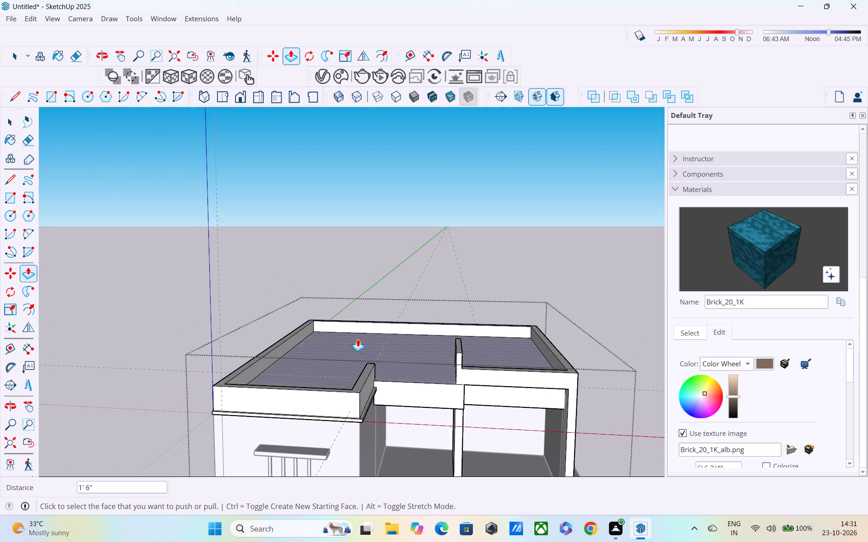
{"action": "scroll", "coordinate": [384, 355], "scroll_direction": "up", "scroll_amount": 4}
{"action": "middle_click_drag", "start_coordinate": [393, 375], "coordinate": [369, 334]}
{"action": "scroll", "coordinate": [371, 339], "scroll_direction": "up", "scroll_amount": 4}
{"action": "middle_click_drag", "start_coordinate": [593, 317], "coordinate": [655, 378]}
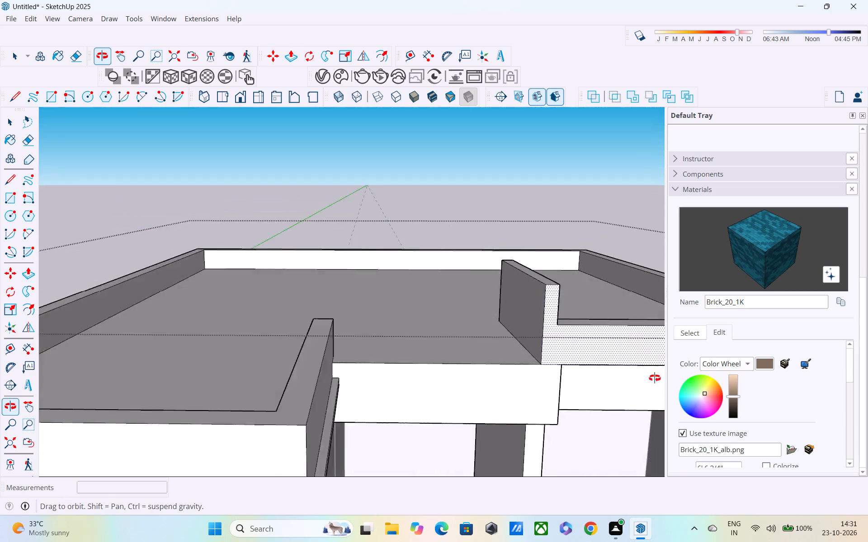
{"action": "middle_click_drag", "start_coordinate": [655, 378], "coordinate": [706, 371]}
{"action": "middle_click_drag", "start_coordinate": [391, 303], "coordinate": [403, 299]}
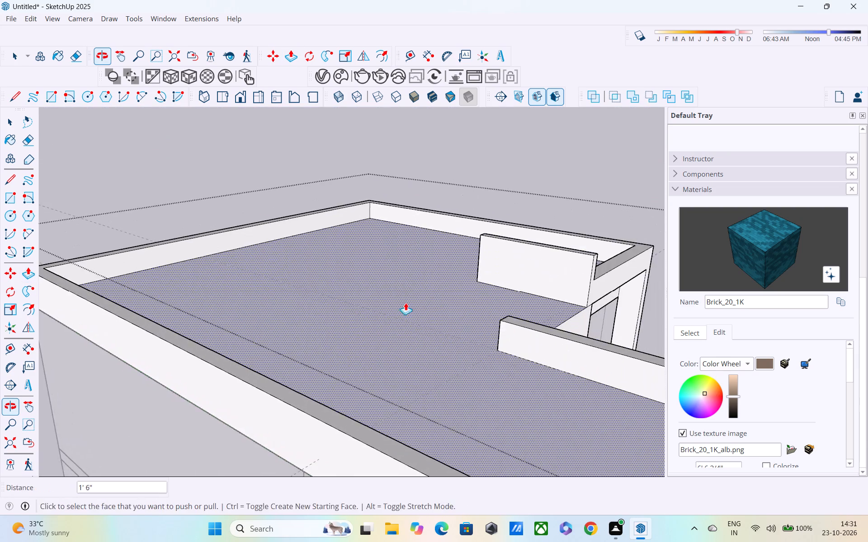
Extend the free end of the parapet opposite the raised return by 2 1/4" over the roof.
{"action": "middle_click_drag", "start_coordinate": [443, 328], "coordinate": [582, 332]}
{"action": "scroll", "coordinate": [580, 290], "scroll_direction": "up", "scroll_amount": 3}
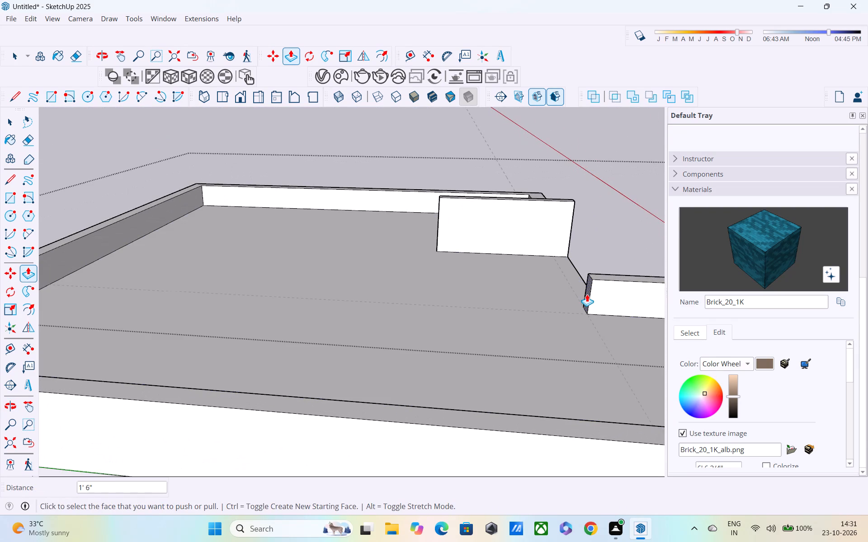
{"action": "left_click", "coordinate": [587, 292]}
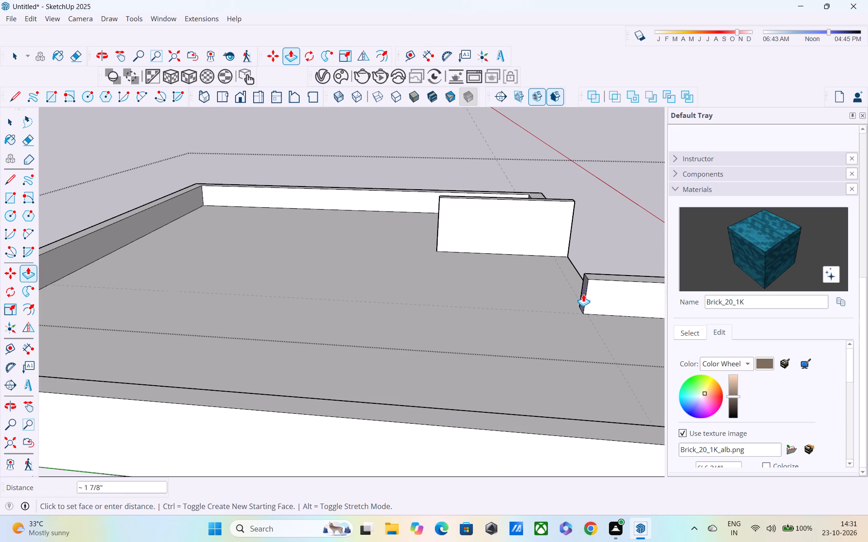
{"action": "left_click", "coordinate": [582, 295]}
Examine the roof parapets at close range and the whole house from the front.
{"action": "middle_click_drag", "start_coordinate": [582, 295], "coordinate": [357, 332]}
{"action": "middle_click_drag", "start_coordinate": [255, 318], "coordinate": [365, 327]}
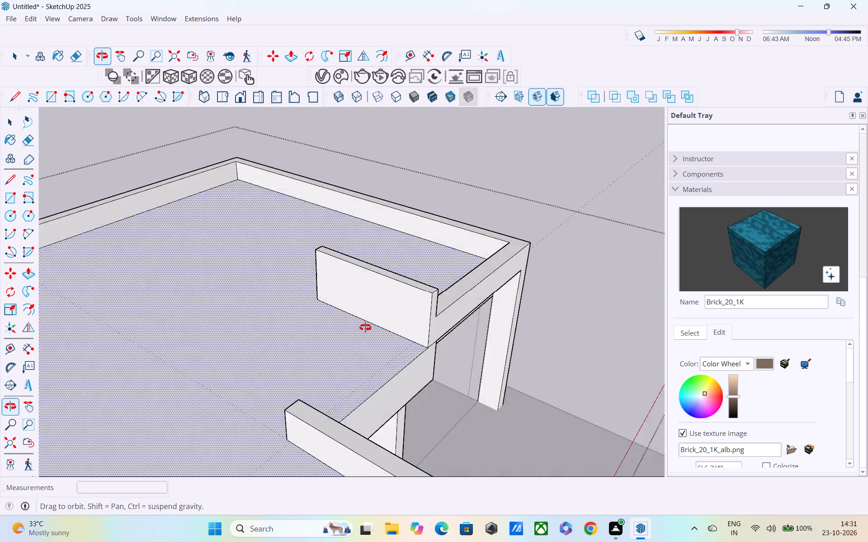
{"action": "middle_click_drag", "start_coordinate": [365, 327], "coordinate": [401, 309]}
{"action": "scroll", "coordinate": [457, 281], "scroll_direction": "up", "scroll_amount": 3}
{"action": "middle_click_drag", "start_coordinate": [459, 275], "coordinate": [468, 251]}
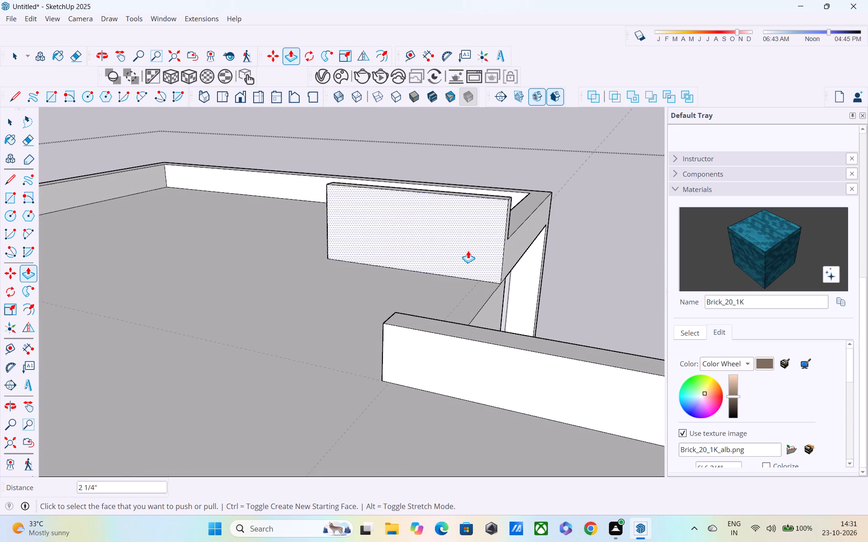
{"action": "scroll", "coordinate": [468, 251], "scroll_direction": "down", "scroll_amount": 11}
{"action": "middle_click_drag", "start_coordinate": [498, 297], "coordinate": [329, 281]}
{"action": "scroll", "coordinate": [308, 284], "scroll_direction": "down", "scroll_amount": 3}
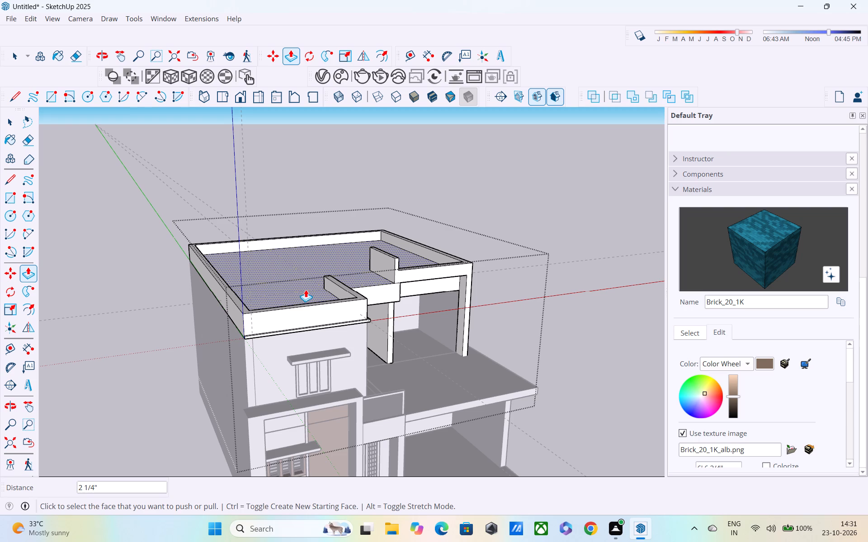
{"action": "middle_click_drag", "start_coordinate": [334, 326], "coordinate": [239, 285]}
{"action": "scroll", "coordinate": [245, 281], "scroll_direction": "down", "scroll_amount": 3}
{"action": "middle_click_drag", "start_coordinate": [303, 299], "coordinate": [297, 266]}
{"action": "scroll", "coordinate": [364, 348], "scroll_direction": "down", "scroll_amount": 2}
{"action": "middle_click_drag", "start_coordinate": [365, 352], "coordinate": [363, 334]}
{"action": "scroll", "coordinate": [368, 346], "scroll_direction": "down", "scroll_amount": 3}
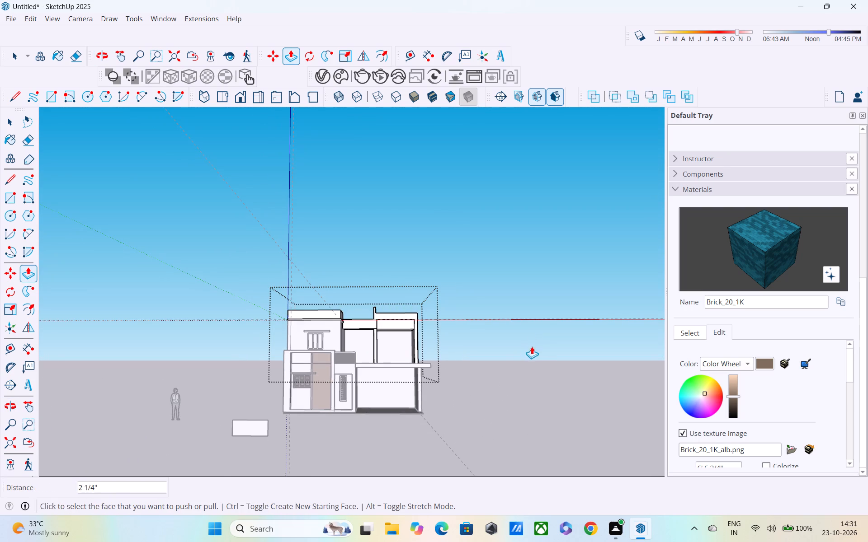
Close the upper-floor group to leave its editing.
{"action": "key", "text": "space"}
{"action": "left_click", "coordinate": [532, 349]}
Open the front wall group that holds the vertical-slat screen beside the brick-clad bay for editing.
{"action": "middle_click_drag", "start_coordinate": [411, 381], "coordinate": [396, 421]}
{"action": "scroll", "coordinate": [322, 363], "scroll_direction": "up", "scroll_amount": 8}
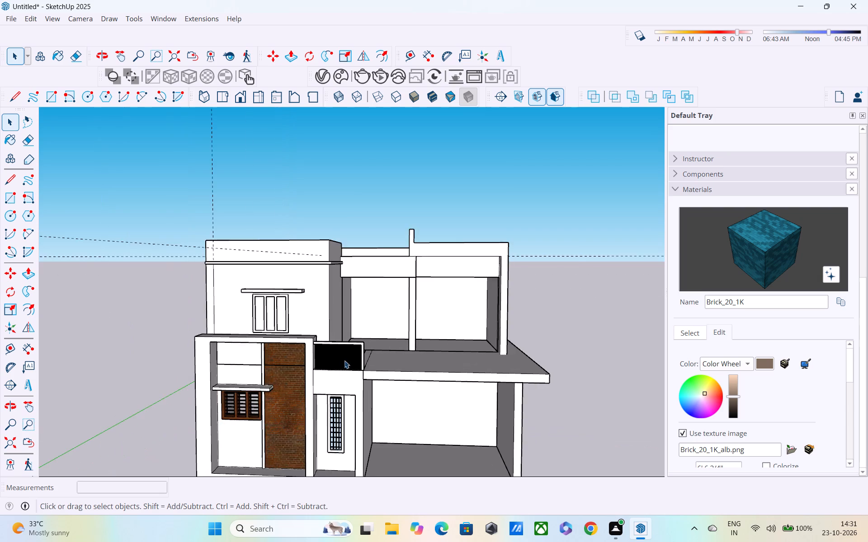
{"action": "scroll", "coordinate": [340, 363], "scroll_direction": "up", "scroll_amount": 11}
{"action": "middle_click_drag", "start_coordinate": [340, 325], "coordinate": [352, 292]}
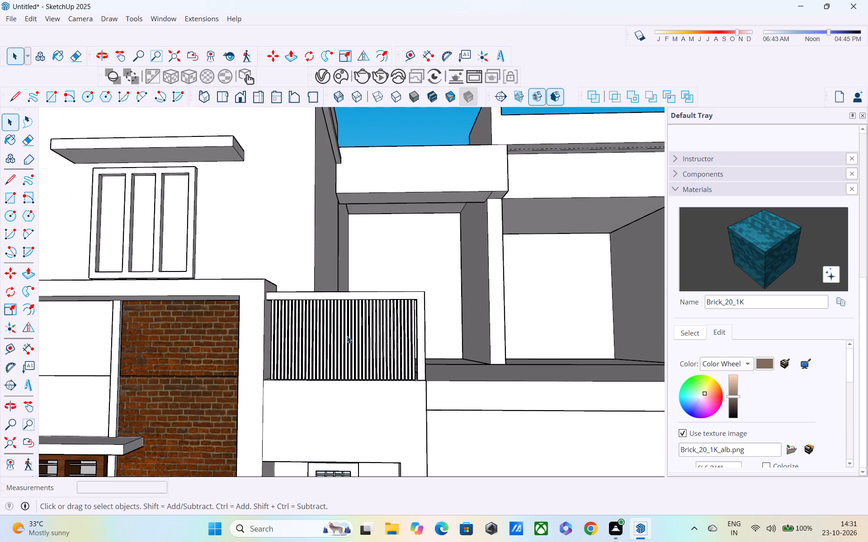
{"action": "scroll", "coordinate": [346, 339], "scroll_direction": "up", "scroll_amount": 8}
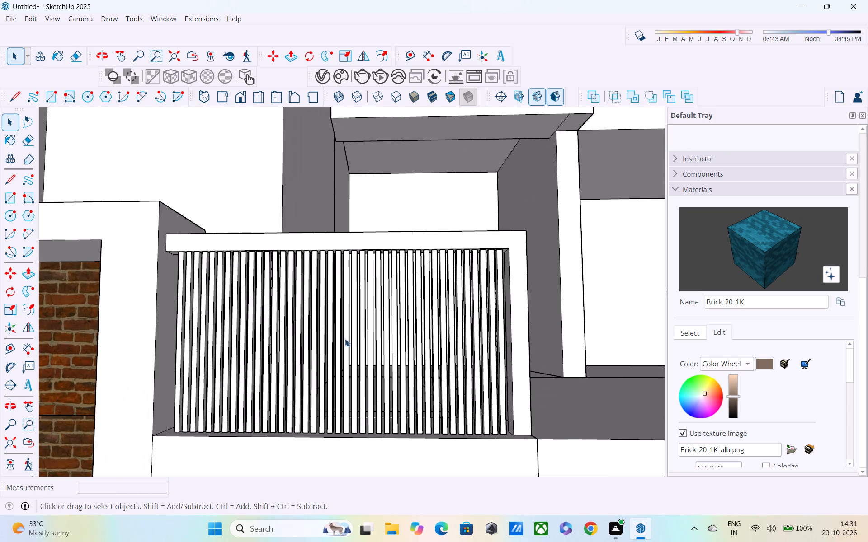
{"action": "scroll", "coordinate": [272, 341], "scroll_direction": "up", "scroll_amount": 3}
{"action": "scroll", "coordinate": [176, 285], "scroll_direction": "up", "scroll_amount": 1}
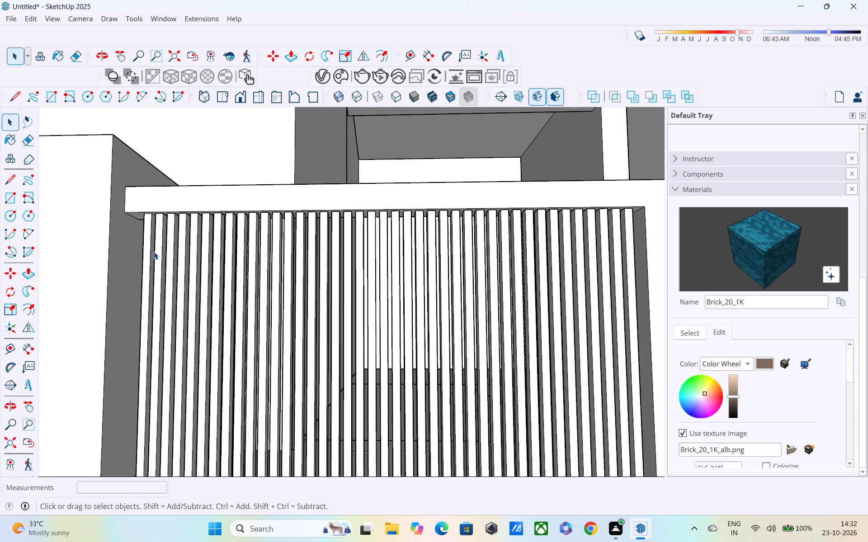
{"action": "left_click", "coordinate": [149, 239]}
{"action": "double_click", "coordinate": [149, 240]}
{"action": "left_click", "coordinate": [149, 240]}
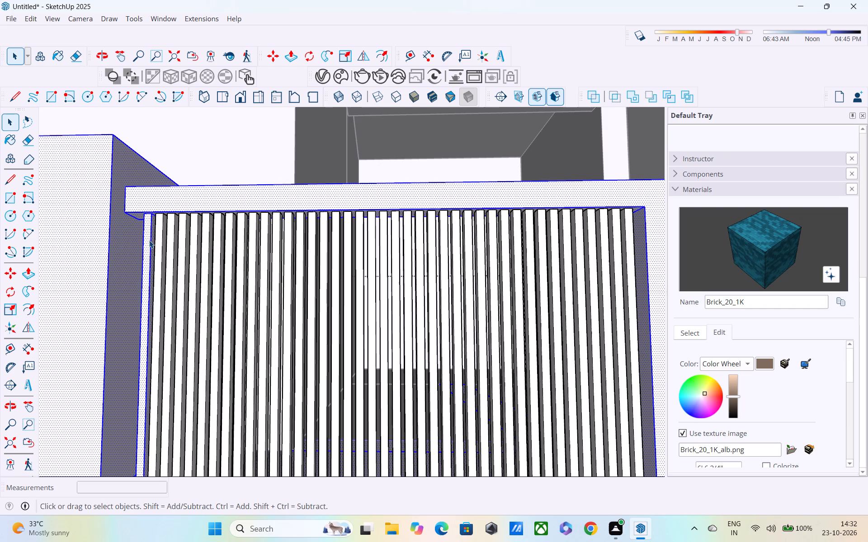
Delete the second and fourth slats of the screen, counting from the end nearest the brick-clad bay.
{"action": "left_click", "coordinate": [160, 251]}
{"action": "double_click", "coordinate": [160, 251]}
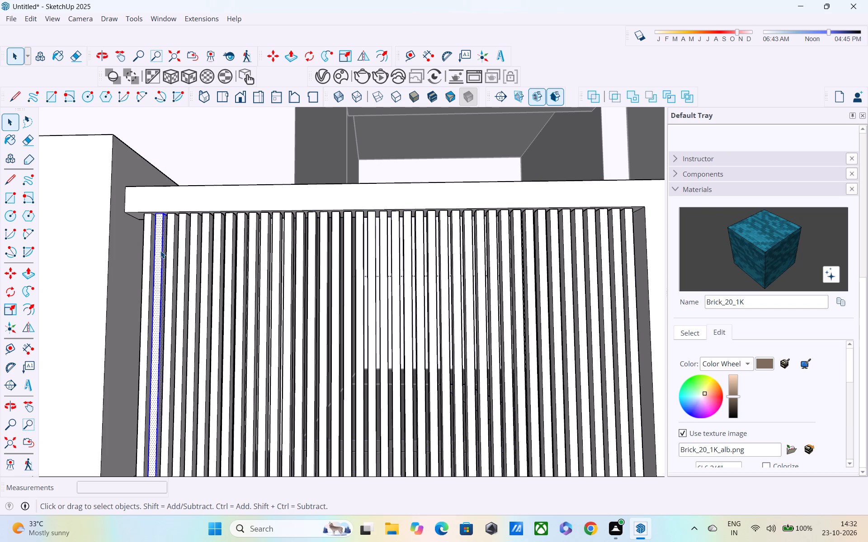
{"action": "key", "text": "Delete"}
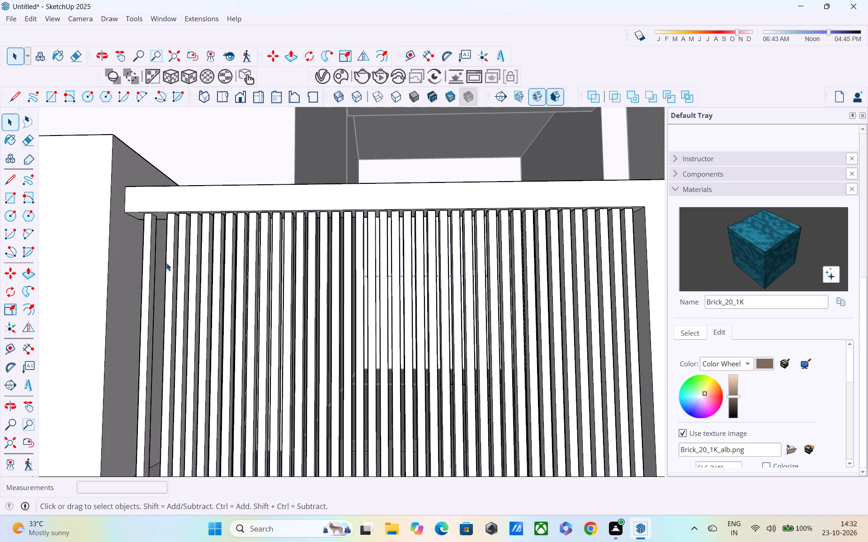
{"action": "left_click", "coordinate": [184, 273]}
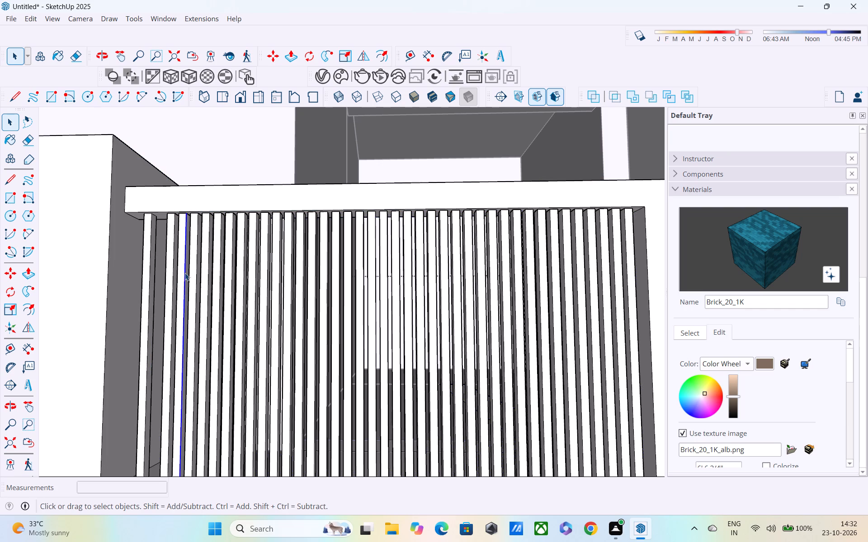
{"action": "double_click", "coordinate": [185, 269]}
{"action": "triple_click", "coordinate": [185, 266]}
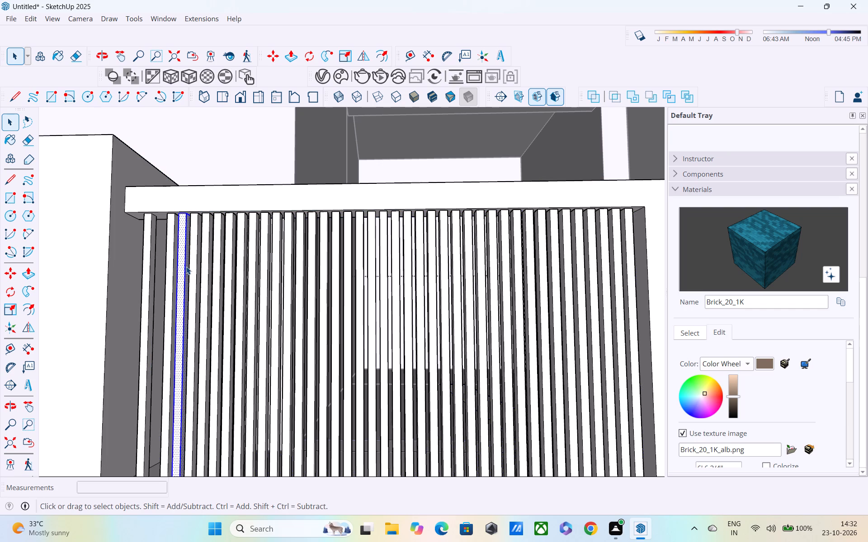
{"action": "key", "text": "Delete"}
Delete the sixth and eighth slats of the screen, including the leftover face of the sixth slat.
{"action": "left_click", "coordinate": [203, 283]}
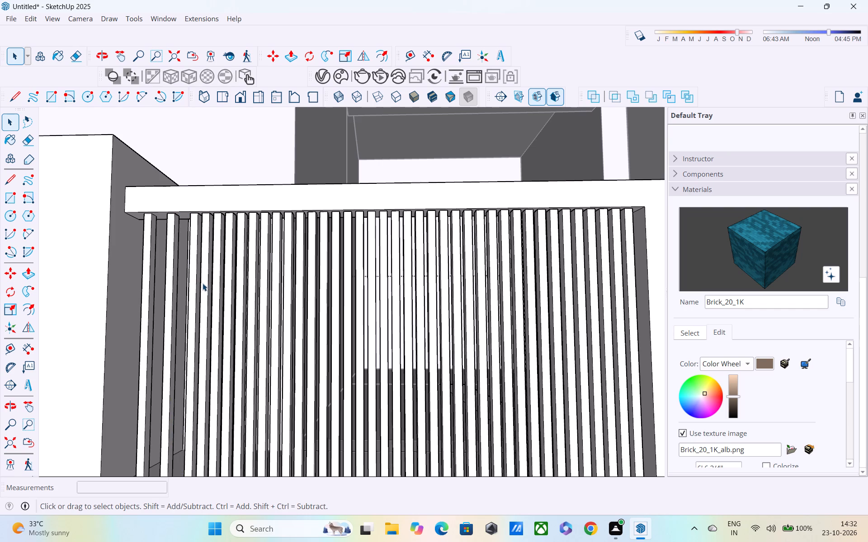
{"action": "left_click", "coordinate": [205, 283]}
{"action": "double_click", "coordinate": [205, 283]}
{"action": "key", "text": "Delete"}
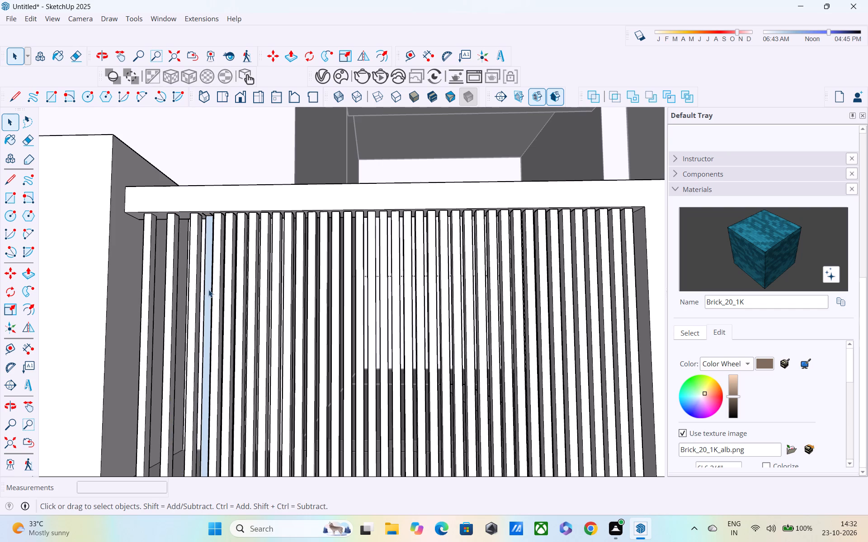
{"action": "double_click", "coordinate": [208, 290]}
{"action": "key", "text": "Delete"}
{"action": "middle_click_drag", "start_coordinate": [220, 304], "coordinate": [238, 330]}
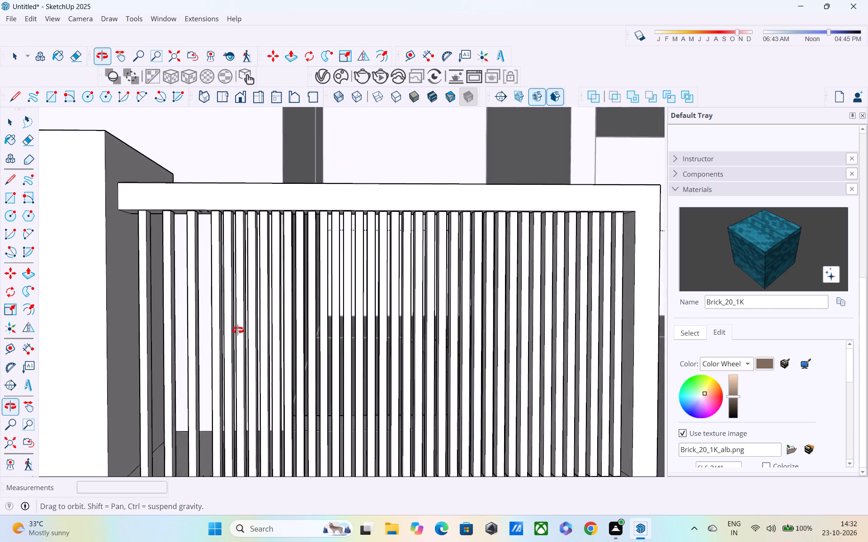
{"action": "middle_click_drag", "start_coordinate": [238, 330], "coordinate": [238, 331]}
{"action": "scroll", "coordinate": [235, 310], "scroll_direction": "up", "scroll_amount": 3}
{"action": "triple_click", "coordinate": [229, 291]}
{"action": "key", "text": "Delete"}
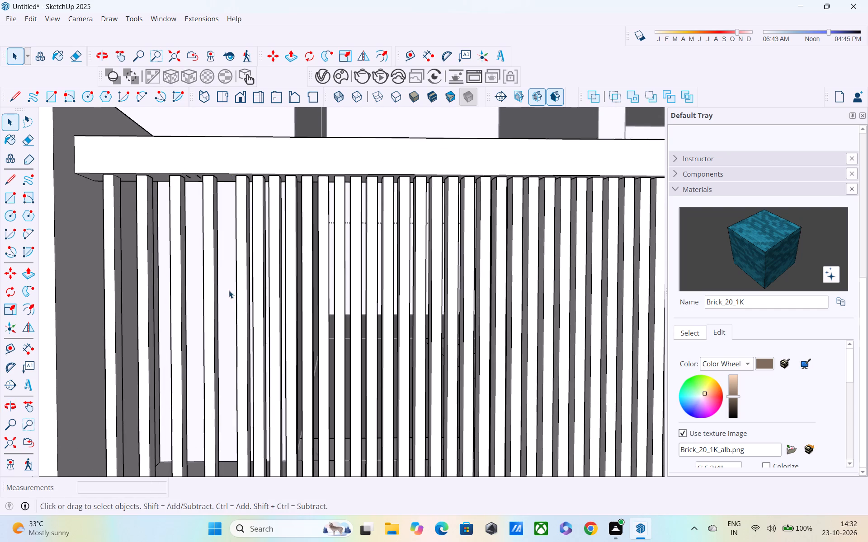
Delete every even-numbered slat from the tenth to the twentieth, counting original positions from the end nearest the brick-clad bay.
{"action": "triple_click", "coordinate": [259, 327]}
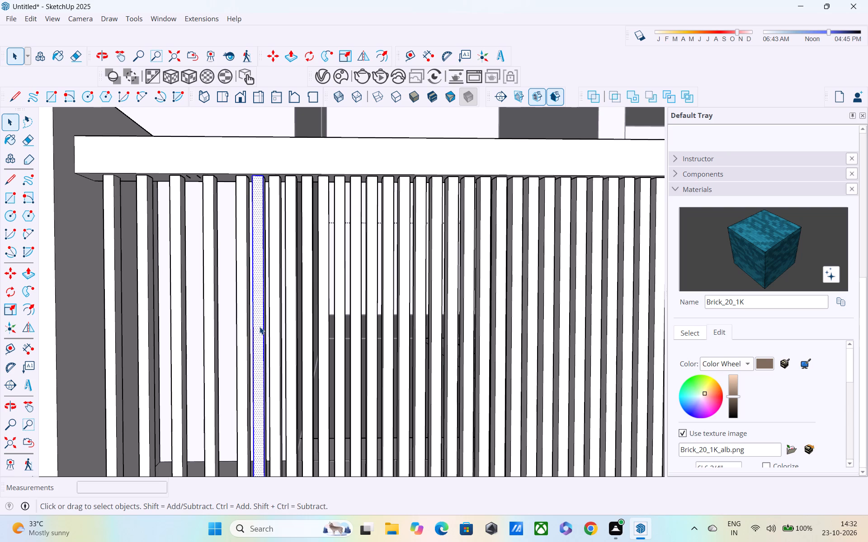
{"action": "key", "text": "Delete"}
{"action": "triple_click", "coordinate": [289, 340]}
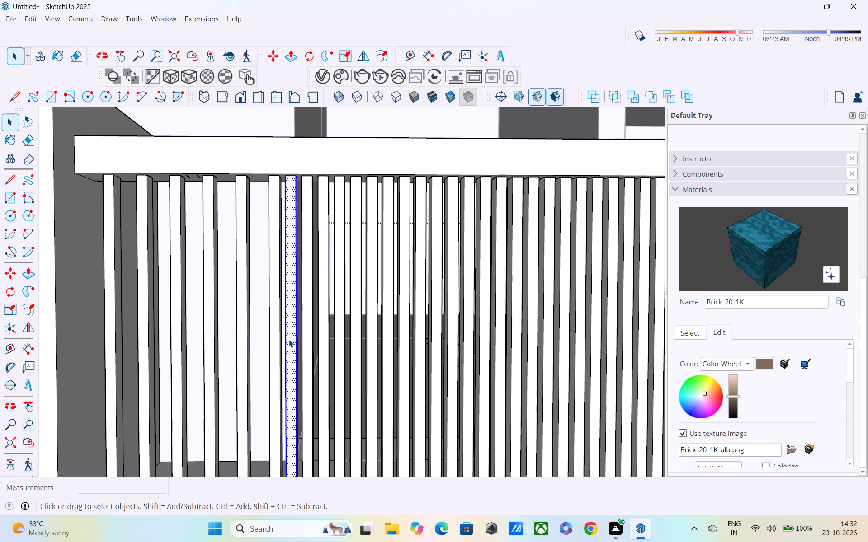
{"action": "key", "text": "Delete"}
{"action": "triple_click", "coordinate": [322, 351]}
{"action": "key", "text": "Delete"}
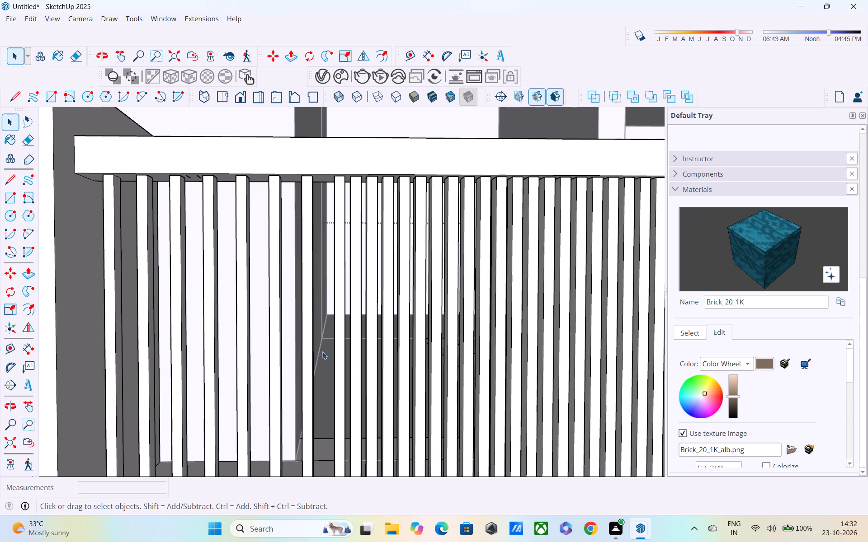
{"action": "triple_click", "coordinate": [354, 364]}
{"action": "key", "text": "Delete"}
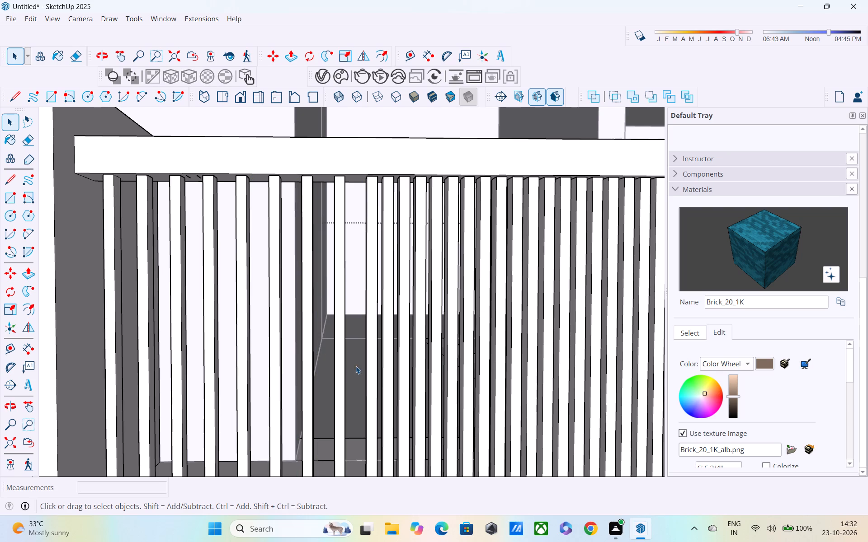
{"action": "triple_click", "coordinate": [390, 386]}
{"action": "key", "text": "Delete"}
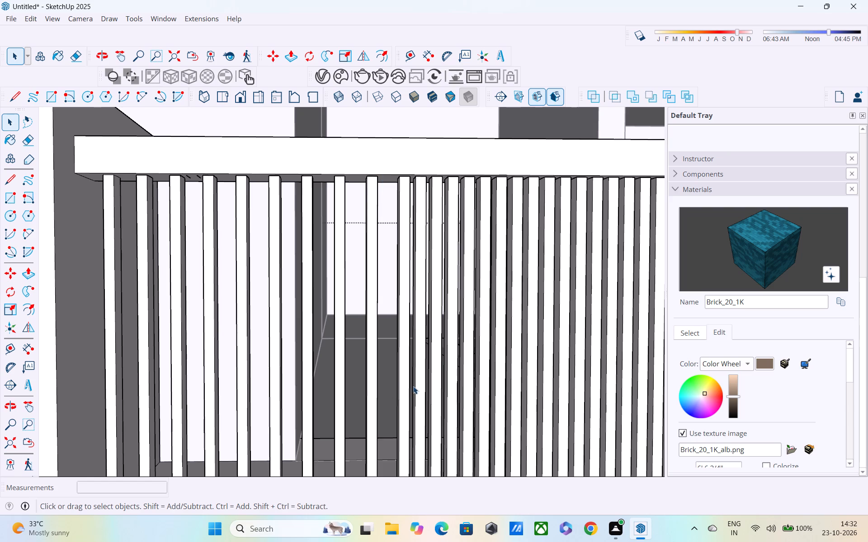
{"action": "triple_click", "coordinate": [418, 392]}
{"action": "key", "text": "Delete"}
Delete the 22nd, 24th and 26th slats of the screen, keeping the odd-numbered ones between them.
{"action": "left_click_drag", "start_coordinate": [418, 392], "coordinate": [445, 392]}
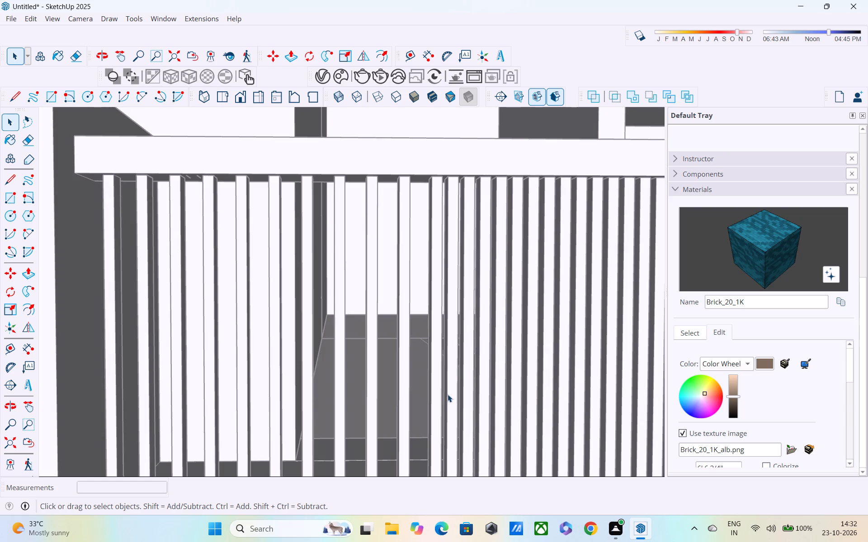
{"action": "double_click", "coordinate": [450, 399]}
{"action": "triple_click", "coordinate": [451, 404]}
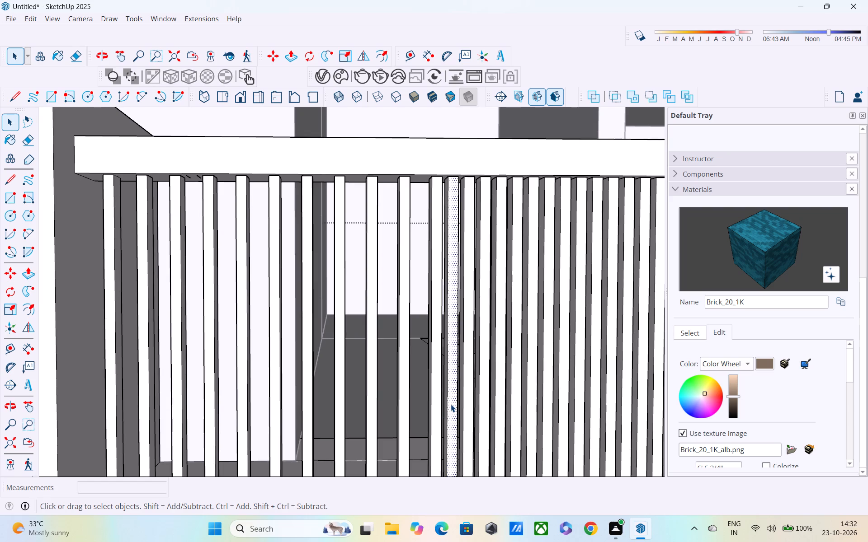
{"action": "key", "text": "Delete"}
{"action": "left_click", "coordinate": [472, 405]}
{"action": "triple_click", "coordinate": [481, 408]}
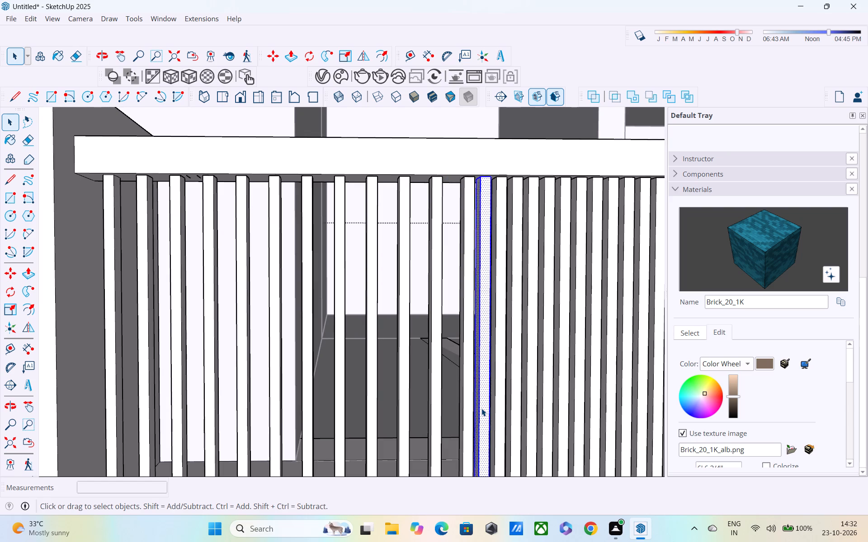
{"action": "key", "text": "Delete"}
{"action": "left_click", "coordinate": [481, 408]}
{"action": "triple_click", "coordinate": [516, 409]}
{"action": "left_click", "coordinate": [516, 409]}
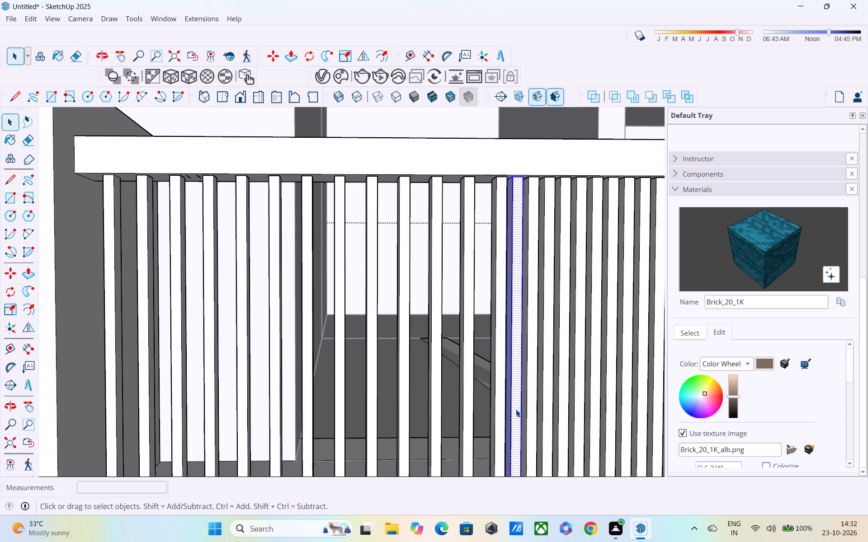
{"action": "left_click", "coordinate": [516, 409]}
{"action": "key", "text": "Delete"}
Delete the 28th, 30th, 32nd and 34th slats of the screen, continuing the every-second-slat pattern toward its far end post.
{"action": "middle_click_drag", "start_coordinate": [536, 408], "coordinate": [379, 451]}
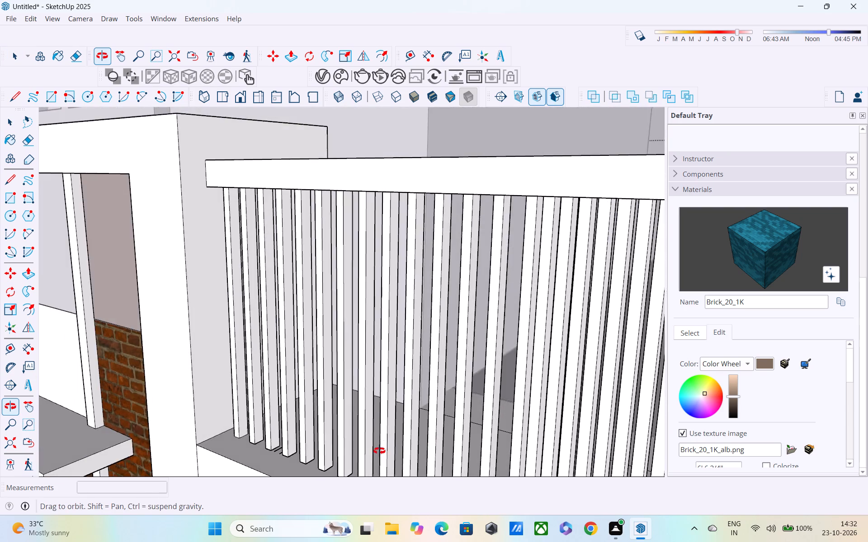
{"action": "middle_click_drag", "start_coordinate": [379, 451], "coordinate": [488, 403]}
{"action": "scroll", "coordinate": [467, 415], "scroll_direction": "down", "scroll_amount": 1}
{"action": "triple_click", "coordinate": [537, 380]}
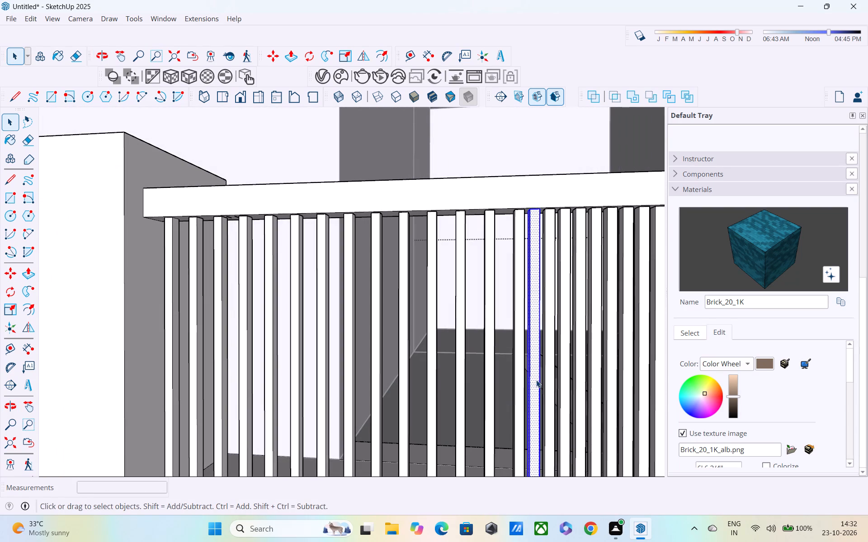
{"action": "key", "text": "Delete"}
{"action": "triple_click", "coordinate": [565, 396]}
{"action": "key", "text": "Delete"}
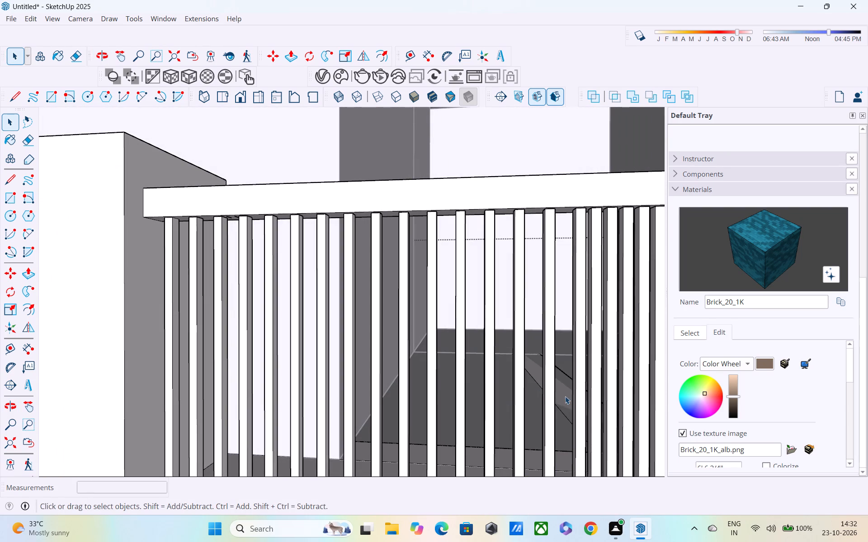
{"action": "triple_click", "coordinate": [597, 407]}
{"action": "key", "text": "Delete"}
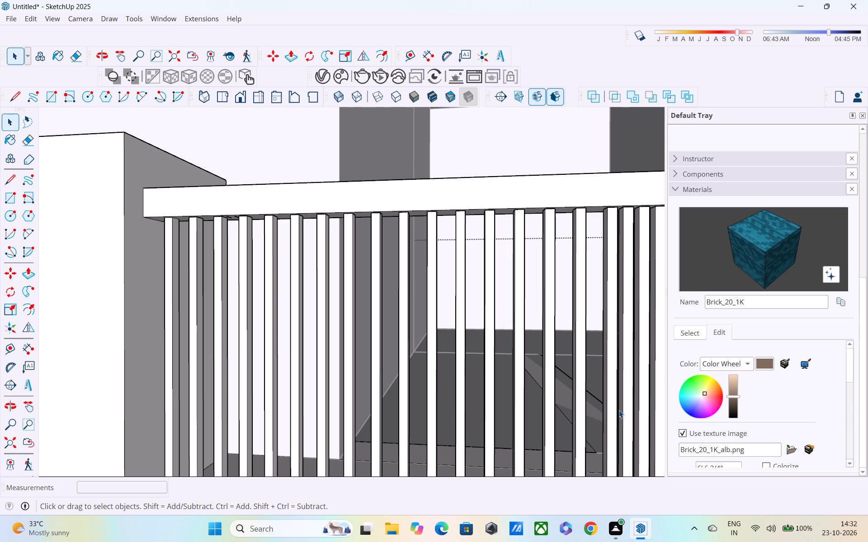
{"action": "triple_click", "coordinate": [626, 417]}
{"action": "key", "text": "Delete"}
Delete the 36th, 38th and 40th slats beside the far end post, including the leftover face of the 40th slat.
{"action": "scroll", "coordinate": [626, 417], "scroll_direction": "down", "scroll_amount": 8}
{"action": "middle_click_drag", "start_coordinate": [614, 417], "coordinate": [563, 411]}
{"action": "middle_click_drag", "start_coordinate": [563, 414], "coordinate": [396, 377], "text": "shift"}
{"action": "middle_click_drag", "start_coordinate": [410, 382], "coordinate": [497, 392]}
{"action": "scroll", "coordinate": [479, 373], "scroll_direction": "up", "scroll_amount": 4}
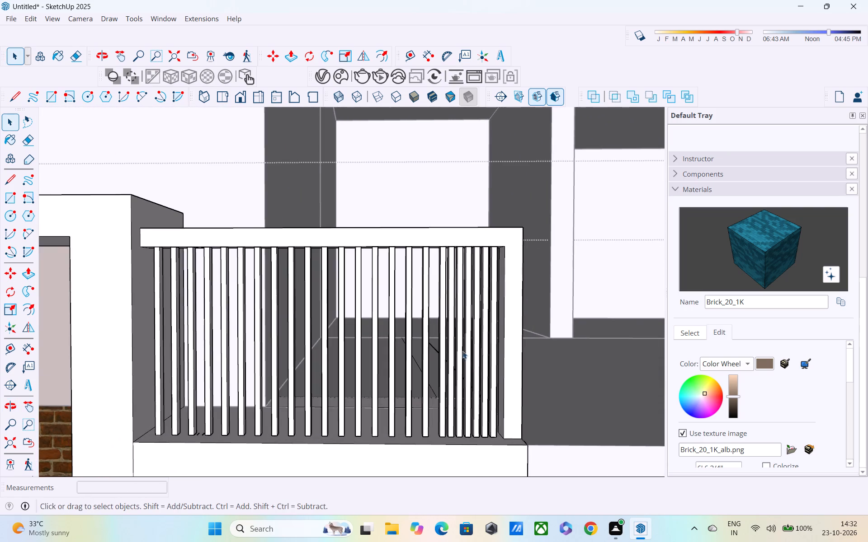
{"action": "scroll", "coordinate": [455, 348], "scroll_direction": "up", "scroll_amount": 3}
{"action": "triple_click", "coordinate": [451, 359]}
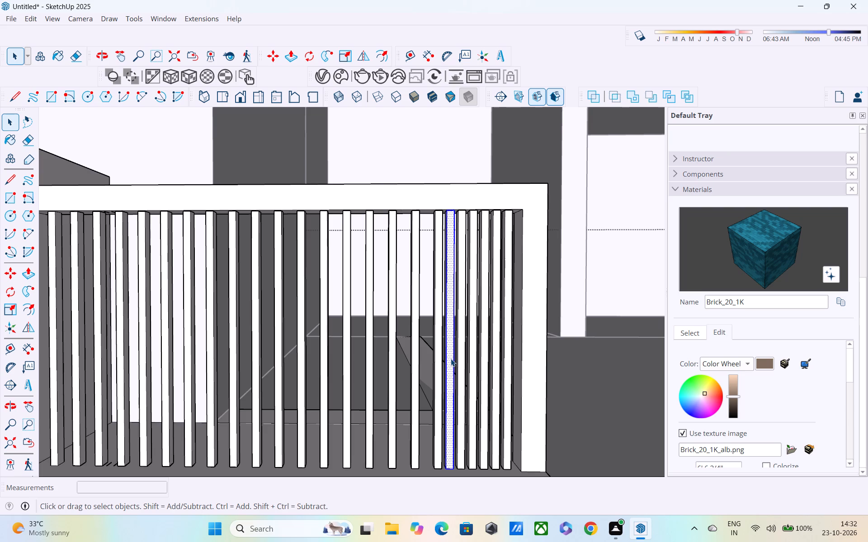
{"action": "key", "text": "Delete"}
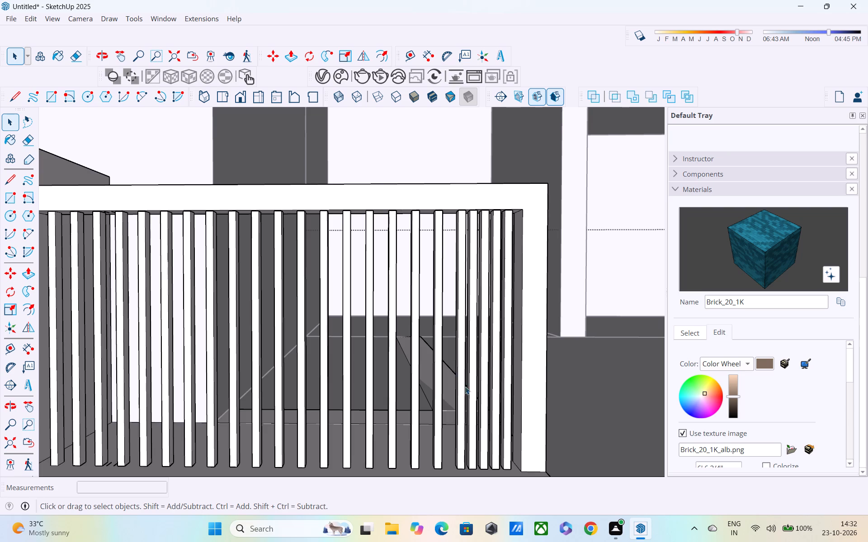
{"action": "triple_click", "coordinate": [472, 395]}
{"action": "key", "text": "Delete"}
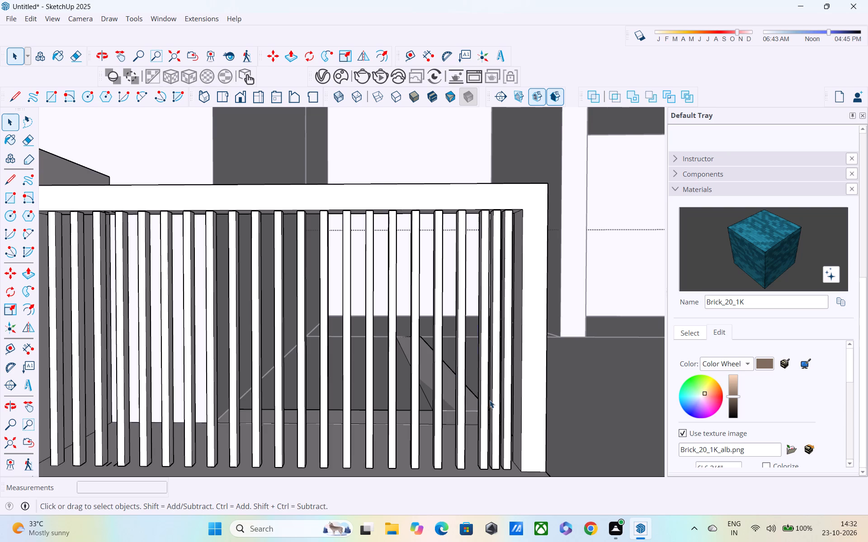
{"action": "double_click", "coordinate": [495, 406]}
{"action": "double_click", "coordinate": [495, 406]}
{"action": "key", "text": "Delete"}
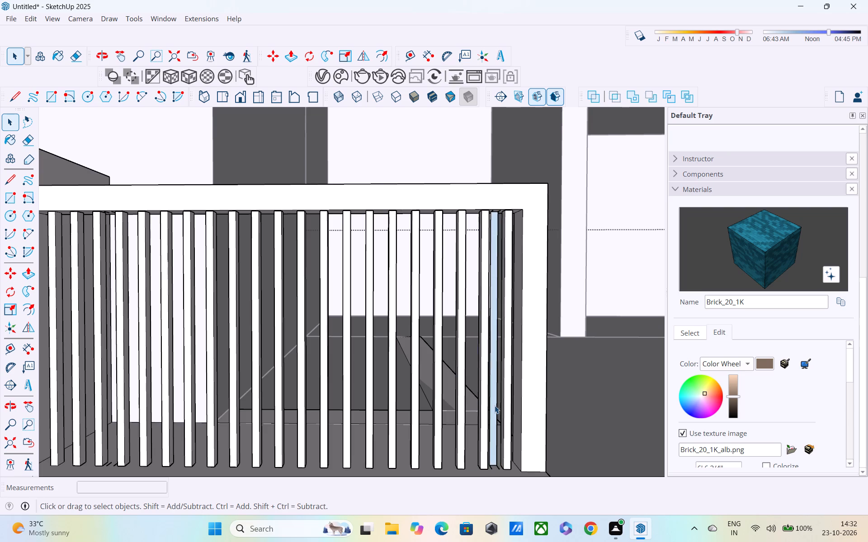
{"action": "scroll", "coordinate": [495, 406], "scroll_direction": "down", "scroll_amount": 2}
{"action": "scroll", "coordinate": [496, 399], "scroll_direction": "up", "scroll_amount": 3}
{"action": "triple_click", "coordinate": [495, 389]}
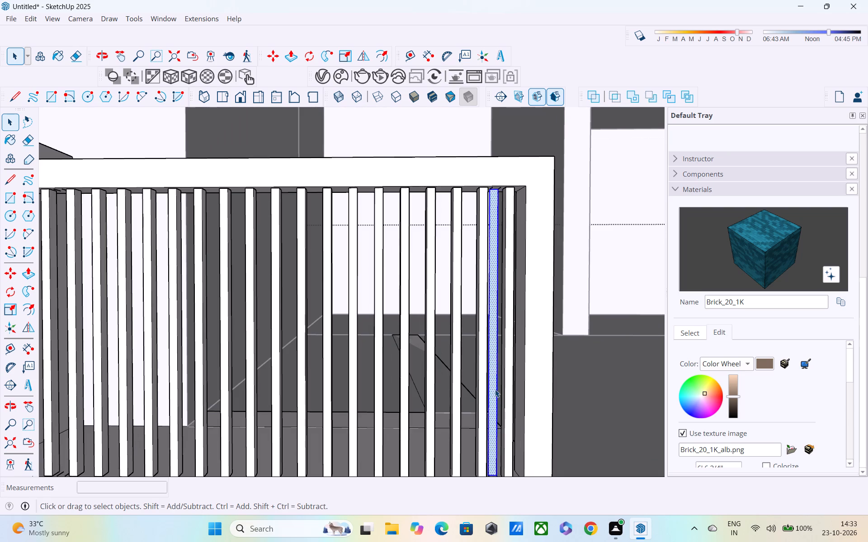
{"action": "key", "text": "Delete"}
Examine the slat screen's spacing and how it sits within the house's front elevation.
{"action": "scroll", "coordinate": [495, 389], "scroll_direction": "down", "scroll_amount": 2}
{"action": "middle_click_drag", "start_coordinate": [495, 395], "coordinate": [491, 419]}
{"action": "scroll", "coordinate": [490, 411], "scroll_direction": "down", "scroll_amount": 3}
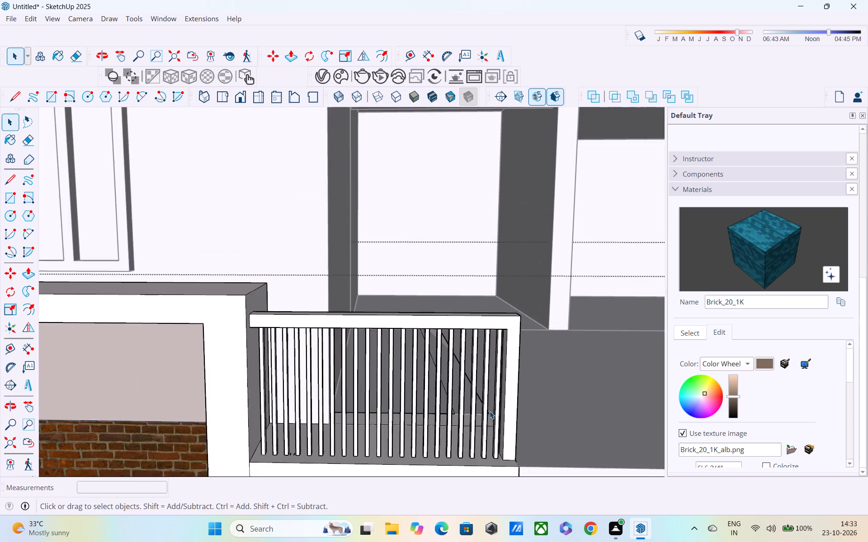
{"action": "scroll", "coordinate": [490, 411], "scroll_direction": "down", "scroll_amount": 6}
{"action": "middle_click_drag", "start_coordinate": [478, 400], "coordinate": [469, 350]}
{"action": "scroll", "coordinate": [467, 345], "scroll_direction": "down", "scroll_amount": 7}
{"action": "middle_click_drag", "start_coordinate": [446, 325], "coordinate": [448, 336]}
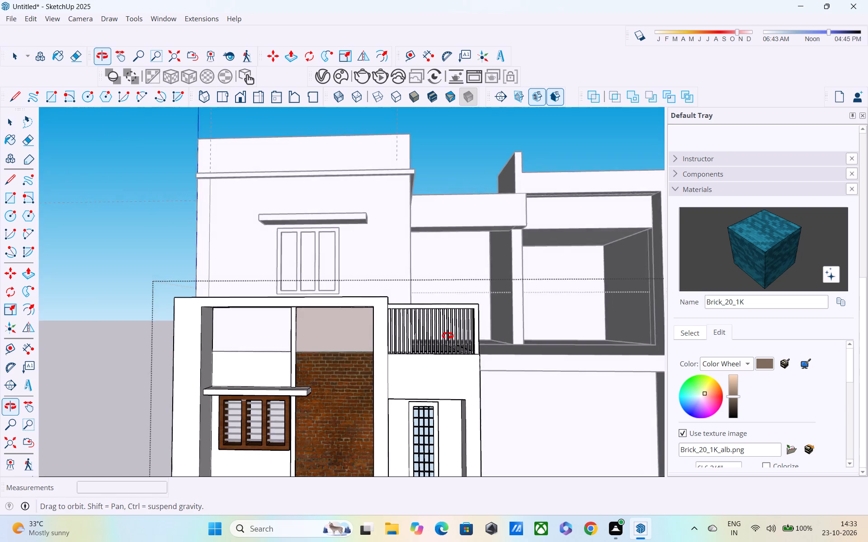
{"action": "middle_click_drag", "start_coordinate": [448, 336], "coordinate": [449, 350]}
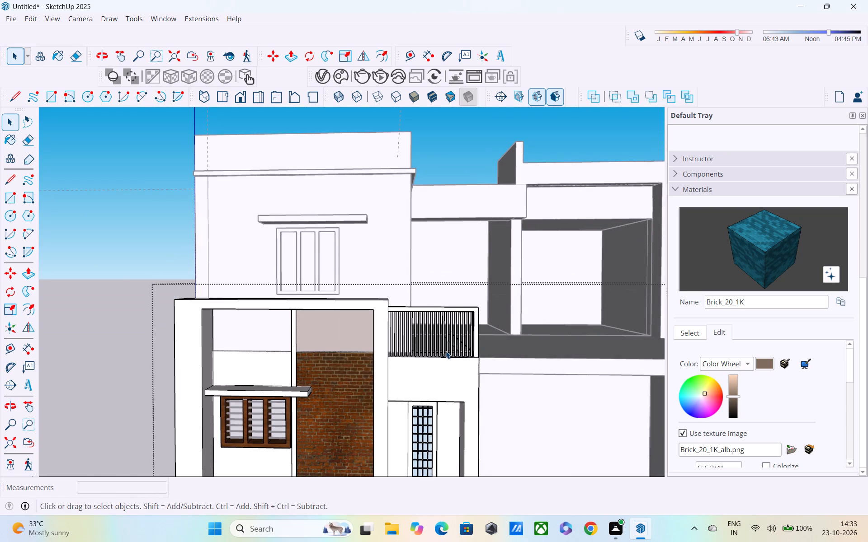
{"action": "scroll", "coordinate": [443, 345], "scroll_direction": "up", "scroll_amount": 3}
{"action": "middle_click_drag", "start_coordinate": [444, 335], "coordinate": [435, 387]}
{"action": "scroll", "coordinate": [435, 349], "scroll_direction": "down", "scroll_amount": 1}
{"action": "middle_click_drag", "start_coordinate": [435, 348], "coordinate": [427, 317]}
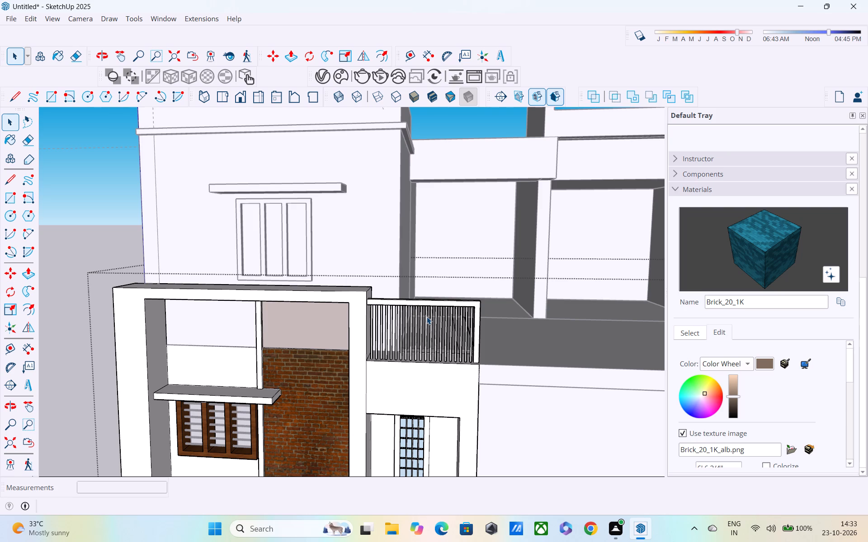
{"action": "scroll", "coordinate": [429, 319], "scroll_direction": "up", "scroll_amount": 3}
{"action": "scroll", "coordinate": [315, 369], "scroll_direction": "up", "scroll_amount": 3}
{"action": "scroll", "coordinate": [365, 369], "scroll_direction": "up", "scroll_amount": 3}
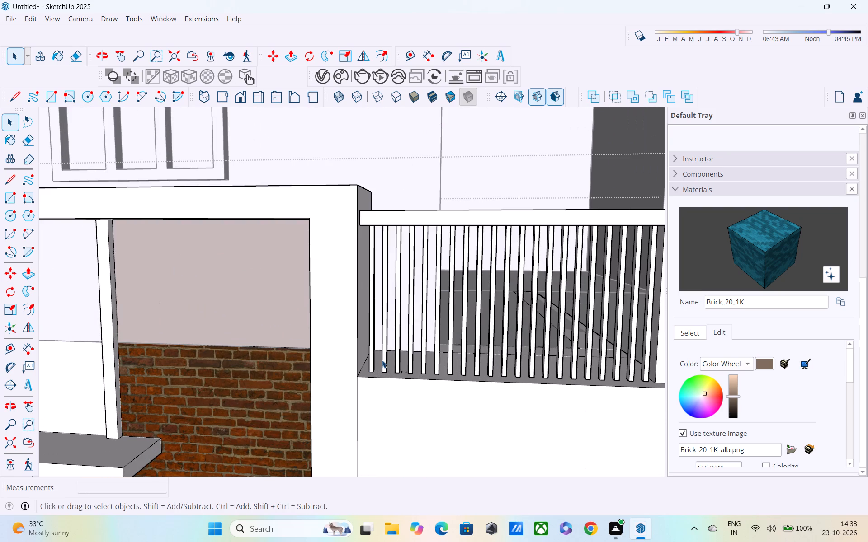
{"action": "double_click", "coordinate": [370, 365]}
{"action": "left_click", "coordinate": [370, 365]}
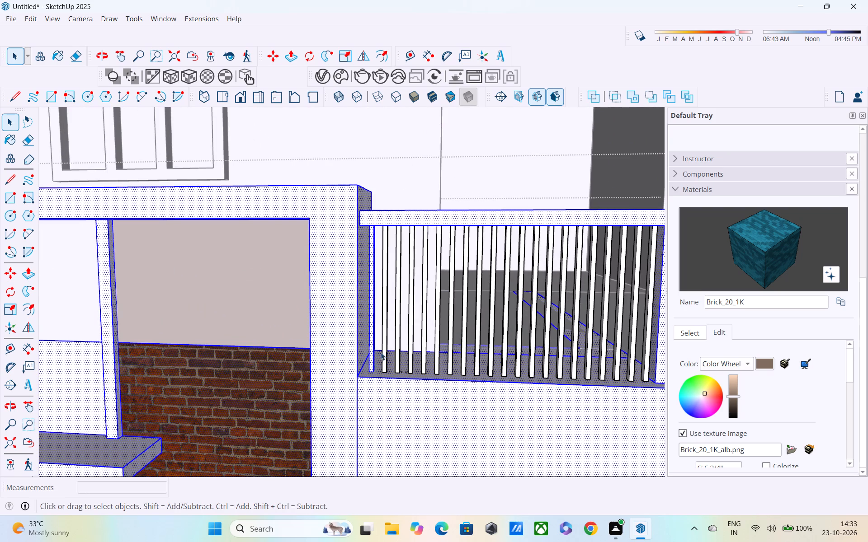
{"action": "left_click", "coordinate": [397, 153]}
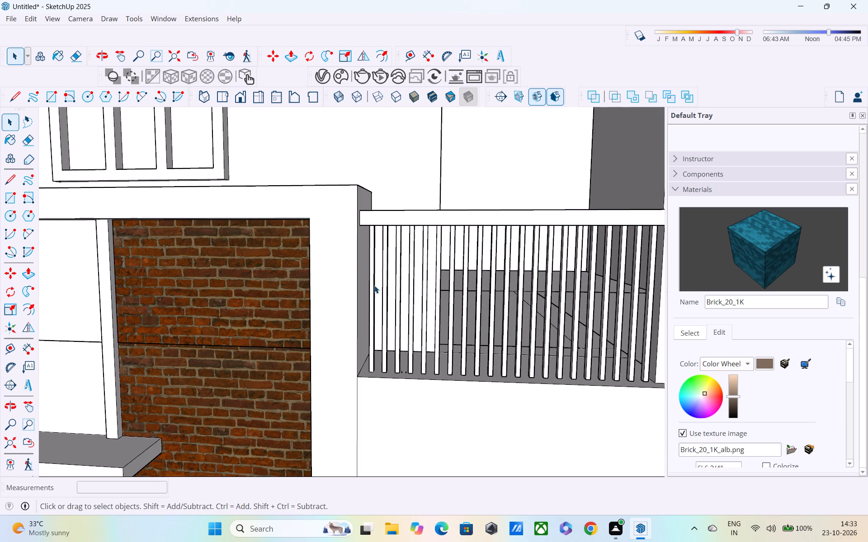
Copy one vertical slat of the screen up onto the roof, near the front edge between the parapet walls.
{"action": "triple_click", "coordinate": [374, 281]}
{"action": "left_click", "coordinate": [410, 170]}
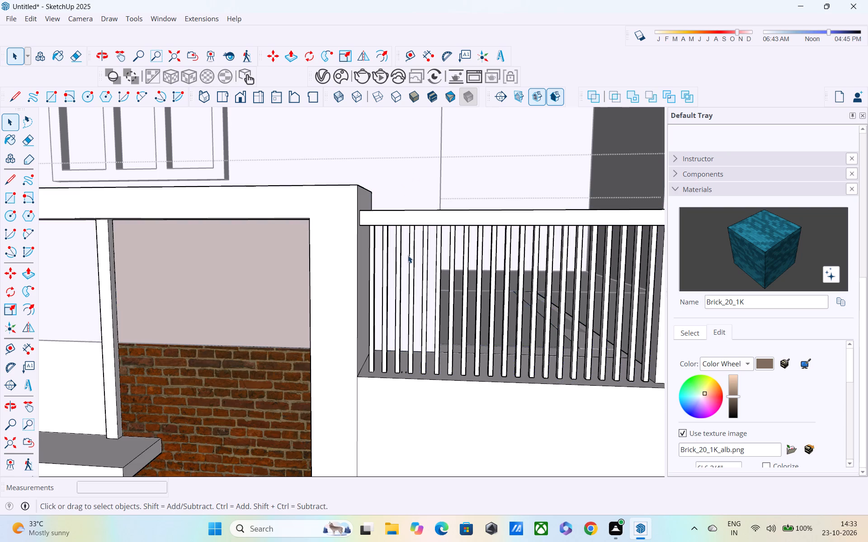
{"action": "double_click", "coordinate": [410, 272]}
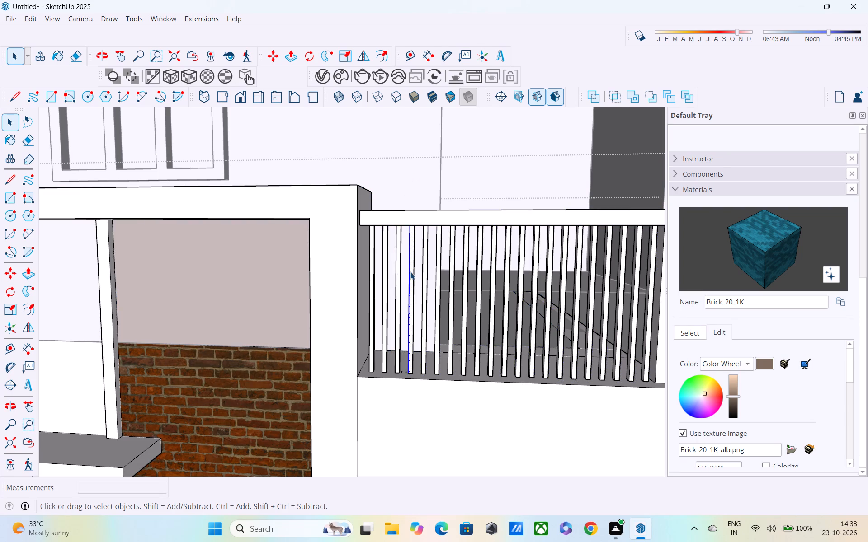
{"action": "double_click", "coordinate": [410, 272]}
{"action": "double_click", "coordinate": [414, 276]}
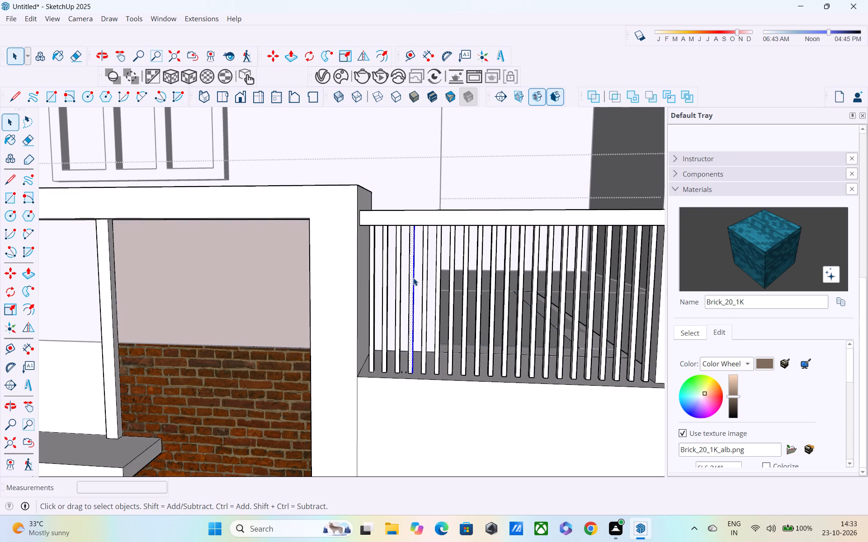
{"action": "triple_click", "coordinate": [413, 278]}
{"action": "key", "text": "m"}
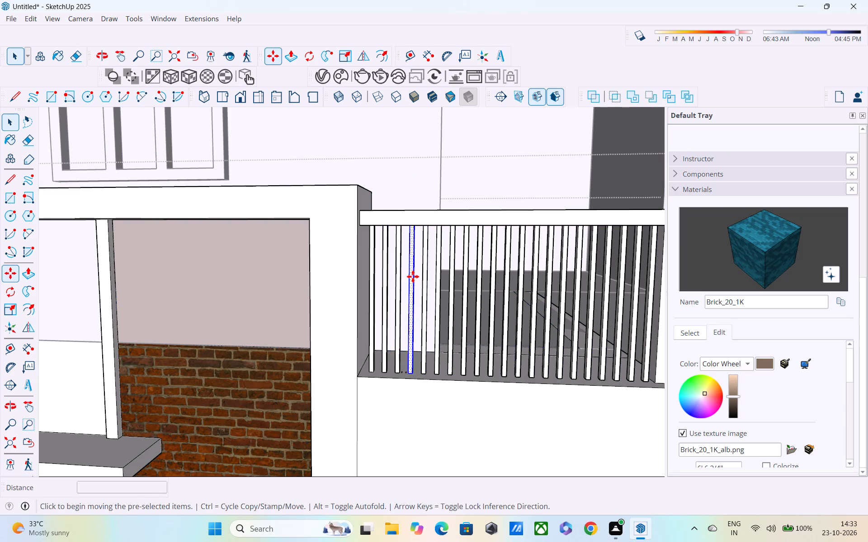
{"action": "left_click", "coordinate": [412, 370]}
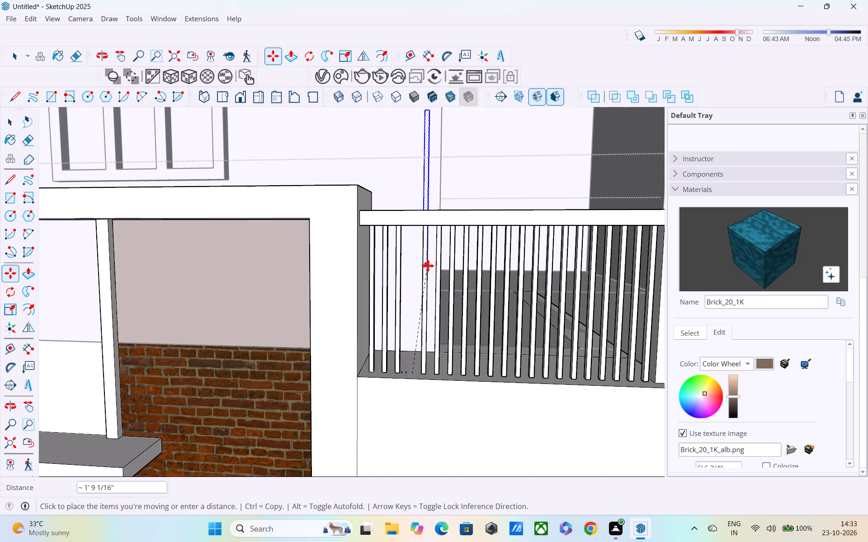
{"action": "scroll", "coordinate": [434, 218], "scroll_direction": "down", "scroll_amount": 1}
{"action": "middle_click_drag", "start_coordinate": [434, 215], "coordinate": [435, 279], "text": "shift"}
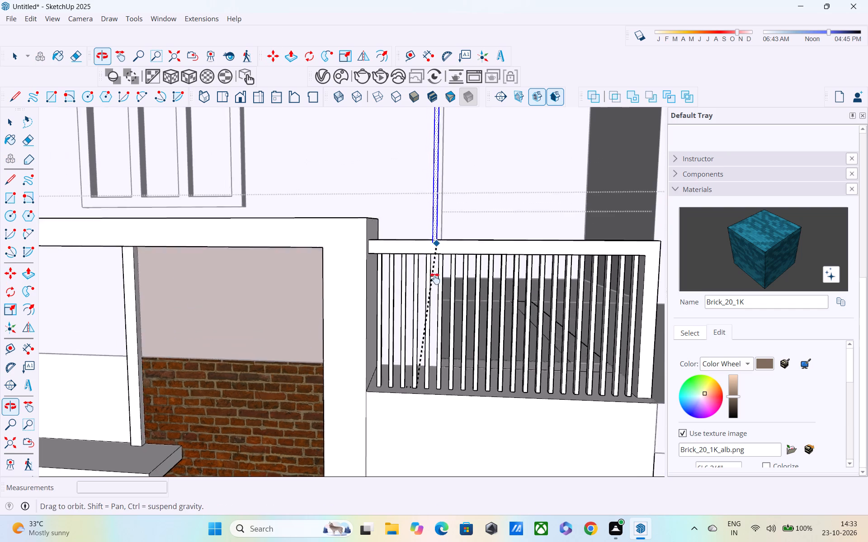
{"action": "middle_click_drag", "start_coordinate": [435, 279], "coordinate": [362, 401], "text": "shift"}
{"action": "scroll", "coordinate": [412, 335], "scroll_direction": "down", "scroll_amount": 1, "text": "shift"}
{"action": "scroll", "coordinate": [386, 299], "scroll_direction": "down", "scroll_amount": 3}
{"action": "middle_click_drag", "start_coordinate": [401, 272], "coordinate": [372, 461], "text": "shift"}
{"action": "middle_click_drag", "start_coordinate": [411, 339], "coordinate": [380, 451]}
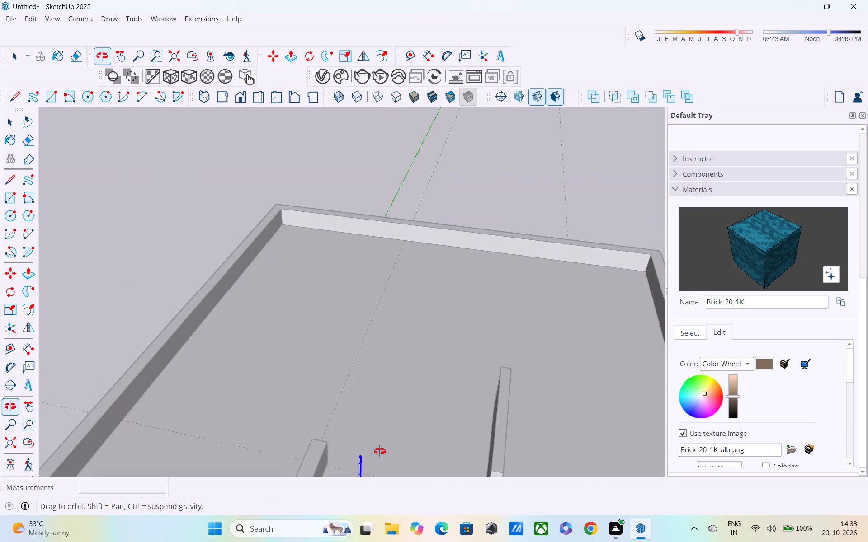
{"action": "middle_click_drag", "start_coordinate": [380, 451], "coordinate": [364, 405]}
{"action": "scroll", "coordinate": [334, 397], "scroll_direction": "up", "scroll_amount": 6}
{"action": "scroll", "coordinate": [308, 418], "scroll_direction": "down", "scroll_amount": 2}
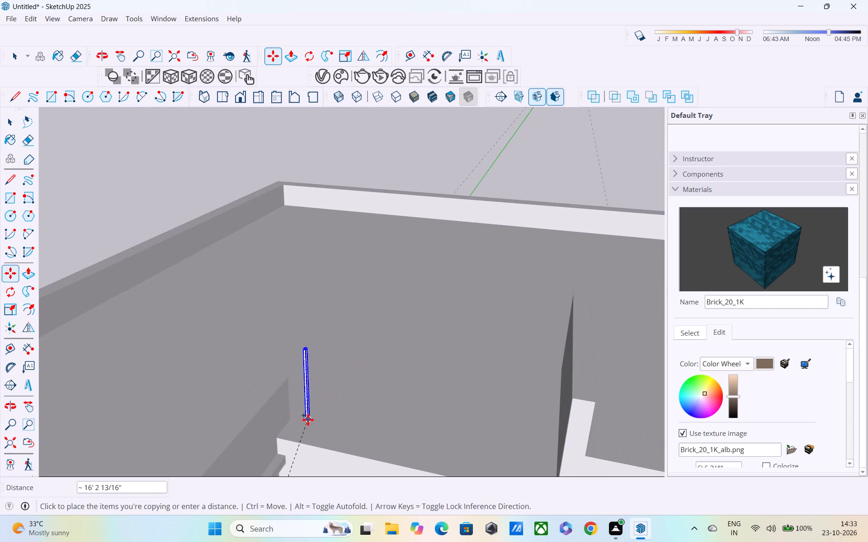
{"action": "scroll", "coordinate": [318, 427], "scroll_direction": "down", "scroll_amount": 4}
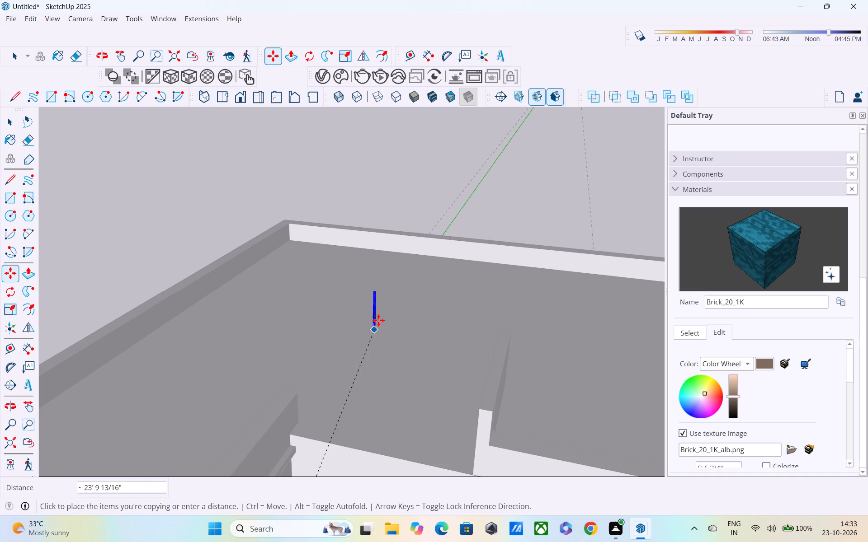
{"action": "left_click", "coordinate": [333, 427]}
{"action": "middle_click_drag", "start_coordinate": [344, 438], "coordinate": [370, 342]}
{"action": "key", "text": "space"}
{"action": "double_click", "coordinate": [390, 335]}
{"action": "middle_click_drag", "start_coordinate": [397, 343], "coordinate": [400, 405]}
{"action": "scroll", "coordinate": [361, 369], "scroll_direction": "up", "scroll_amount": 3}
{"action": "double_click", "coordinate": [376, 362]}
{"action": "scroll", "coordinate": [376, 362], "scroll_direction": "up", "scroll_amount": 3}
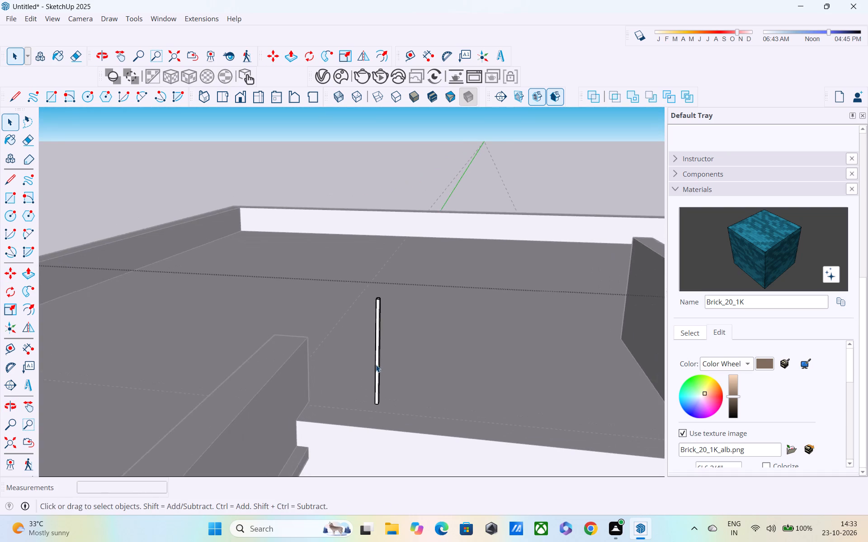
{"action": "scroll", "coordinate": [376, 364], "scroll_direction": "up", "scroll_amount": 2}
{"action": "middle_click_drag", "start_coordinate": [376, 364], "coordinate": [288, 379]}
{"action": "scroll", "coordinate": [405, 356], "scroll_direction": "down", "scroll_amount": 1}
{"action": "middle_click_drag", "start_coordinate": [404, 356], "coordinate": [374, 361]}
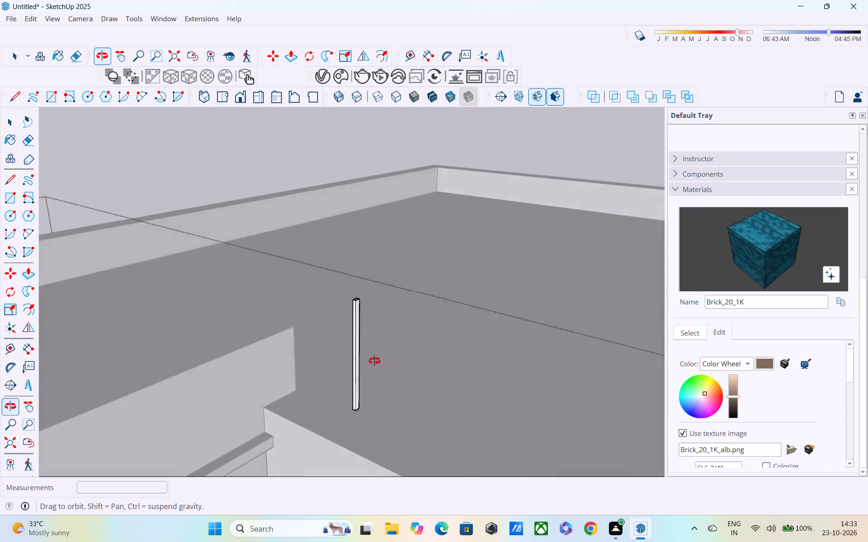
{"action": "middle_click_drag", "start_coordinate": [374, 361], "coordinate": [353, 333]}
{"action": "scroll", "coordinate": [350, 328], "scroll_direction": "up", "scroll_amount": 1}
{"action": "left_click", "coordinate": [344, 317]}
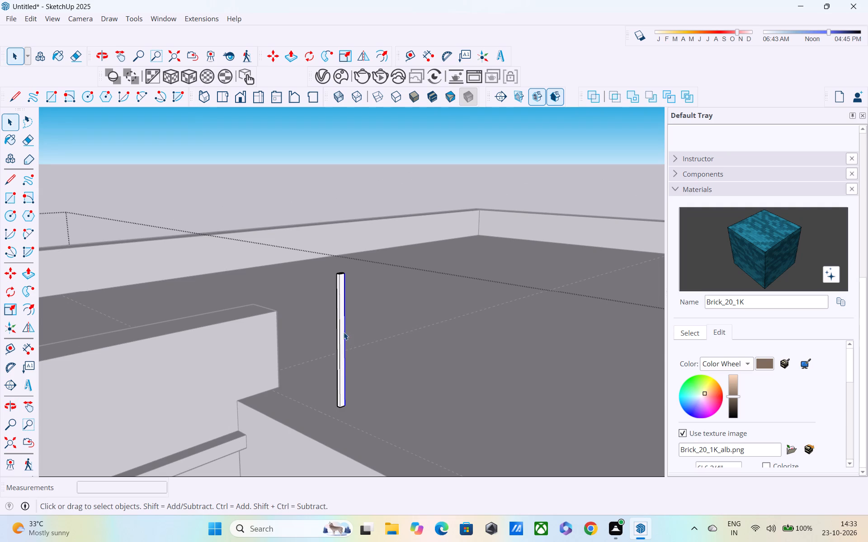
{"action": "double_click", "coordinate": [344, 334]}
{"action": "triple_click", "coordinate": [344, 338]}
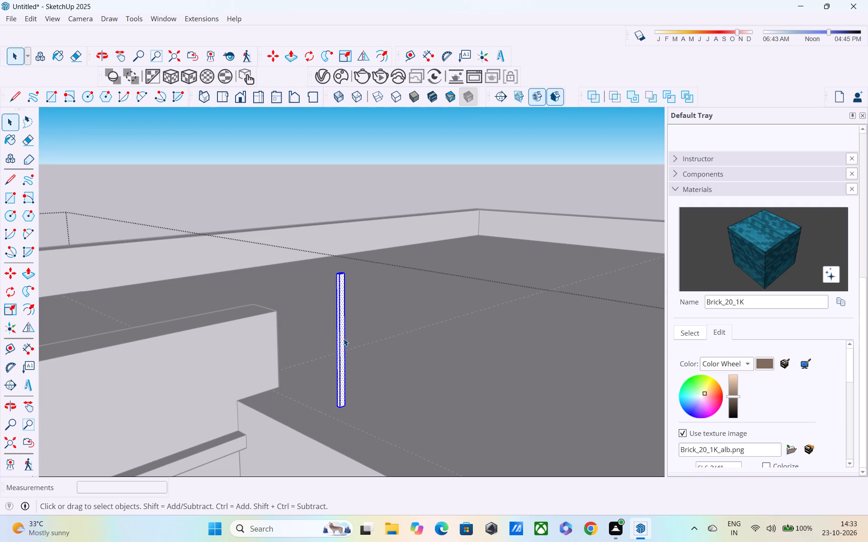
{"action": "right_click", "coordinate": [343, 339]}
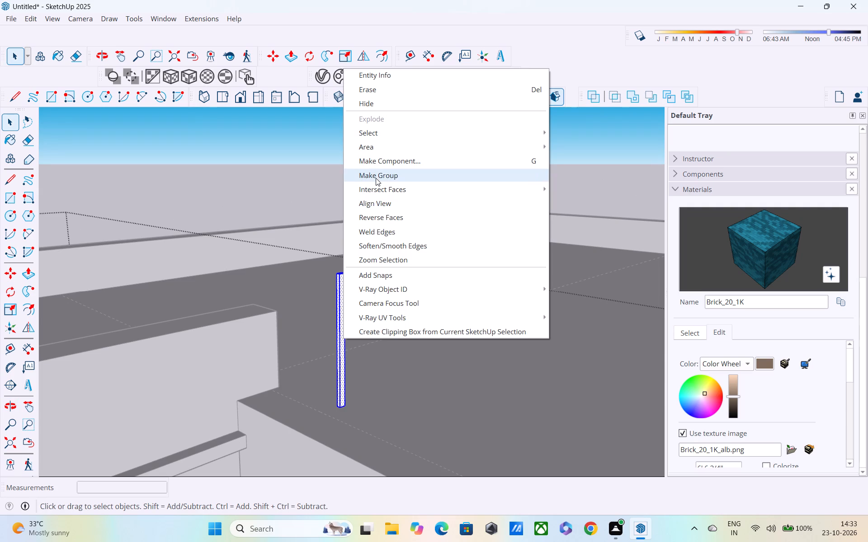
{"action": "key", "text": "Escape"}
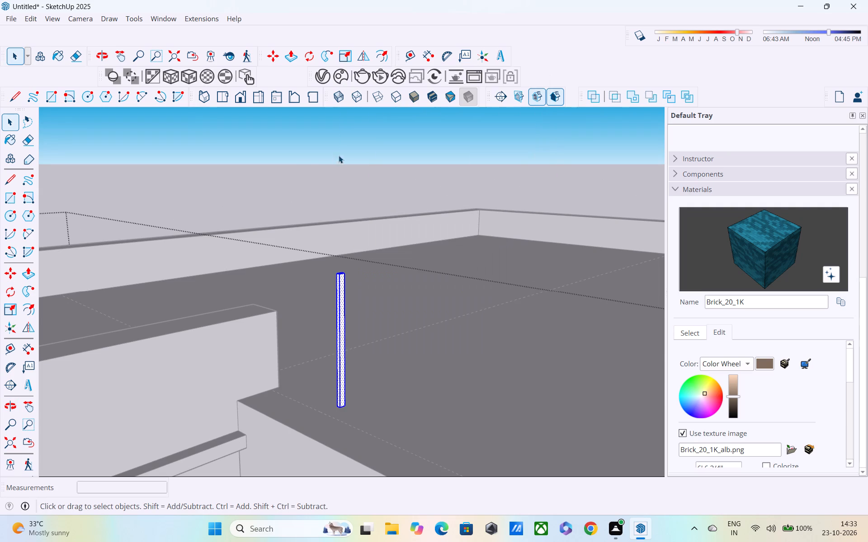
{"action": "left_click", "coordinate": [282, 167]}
Examine how the copied slat stands on the roof in relation to the parapet walls and the front edge.
{"action": "middle_click_drag", "start_coordinate": [424, 293], "coordinate": [475, 308]}
{"action": "scroll", "coordinate": [475, 307], "scroll_direction": "down", "scroll_amount": 5}
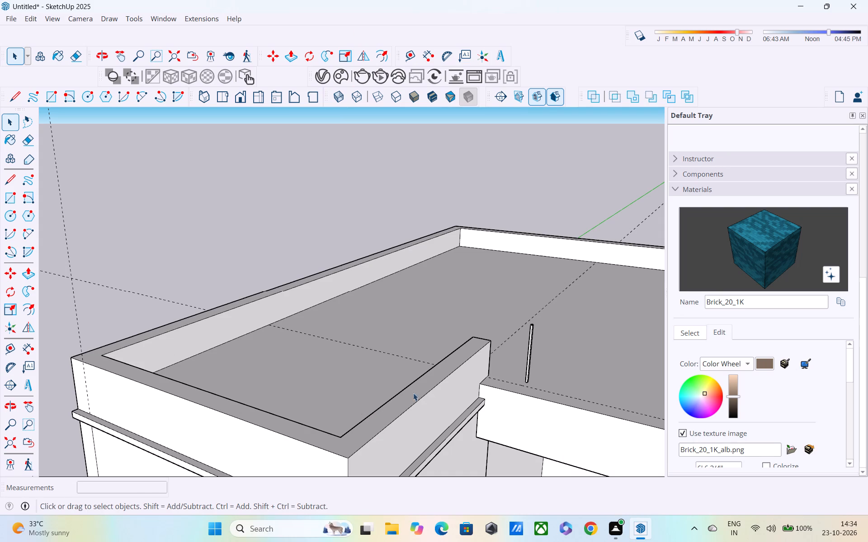
{"action": "middle_click_drag", "start_coordinate": [475, 384], "coordinate": [400, 333]}
{"action": "scroll", "coordinate": [514, 344], "scroll_direction": "up", "scroll_amount": 3}
{"action": "middle_click_drag", "start_coordinate": [492, 357], "coordinate": [379, 376]}
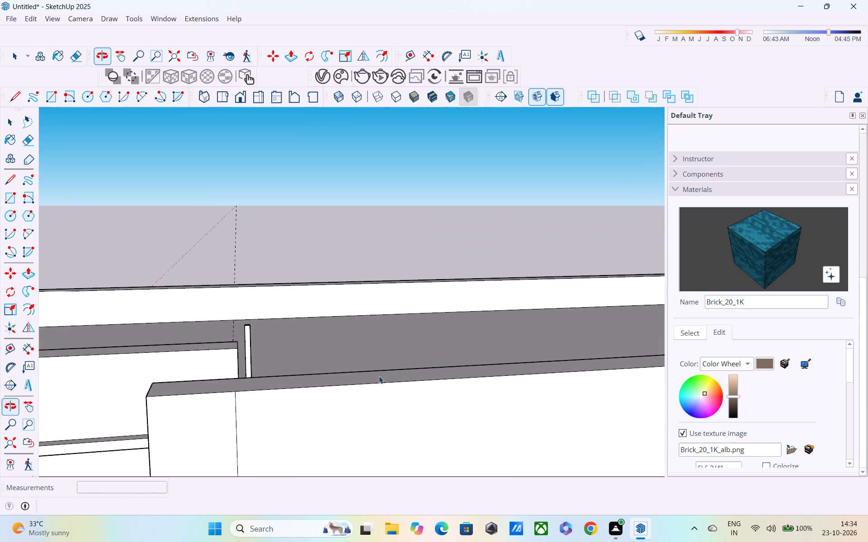
{"action": "middle_click_drag", "start_coordinate": [379, 377], "coordinate": [527, 345]}
{"action": "scroll", "coordinate": [325, 362], "scroll_direction": "down", "scroll_amount": 3}
{"action": "middle_click_drag", "start_coordinate": [298, 403], "coordinate": [443, 383], "text": "shift"}
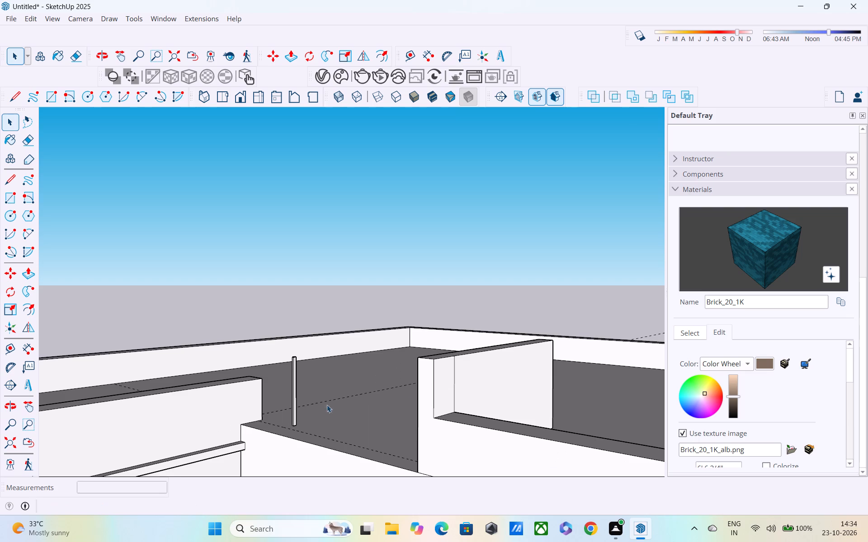
{"action": "scroll", "coordinate": [248, 423], "scroll_direction": "up", "scroll_amount": 2}
{"action": "middle_click_drag", "start_coordinate": [299, 395], "coordinate": [337, 368]}
{"action": "middle_click_drag", "start_coordinate": [347, 368], "coordinate": [381, 382], "text": "shift"}
{"action": "scroll", "coordinate": [422, 391], "scroll_direction": "up", "scroll_amount": 1}
{"action": "middle_click_drag", "start_coordinate": [422, 380], "coordinate": [419, 369], "text": "shift"}
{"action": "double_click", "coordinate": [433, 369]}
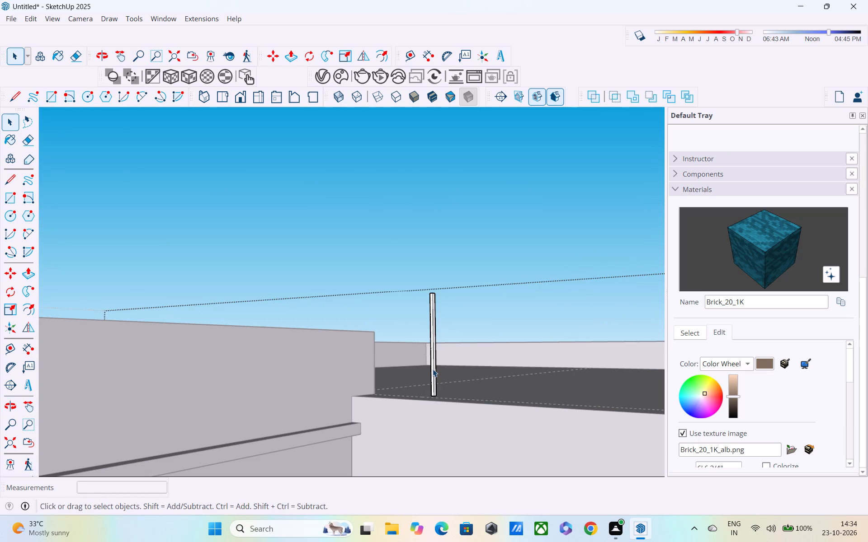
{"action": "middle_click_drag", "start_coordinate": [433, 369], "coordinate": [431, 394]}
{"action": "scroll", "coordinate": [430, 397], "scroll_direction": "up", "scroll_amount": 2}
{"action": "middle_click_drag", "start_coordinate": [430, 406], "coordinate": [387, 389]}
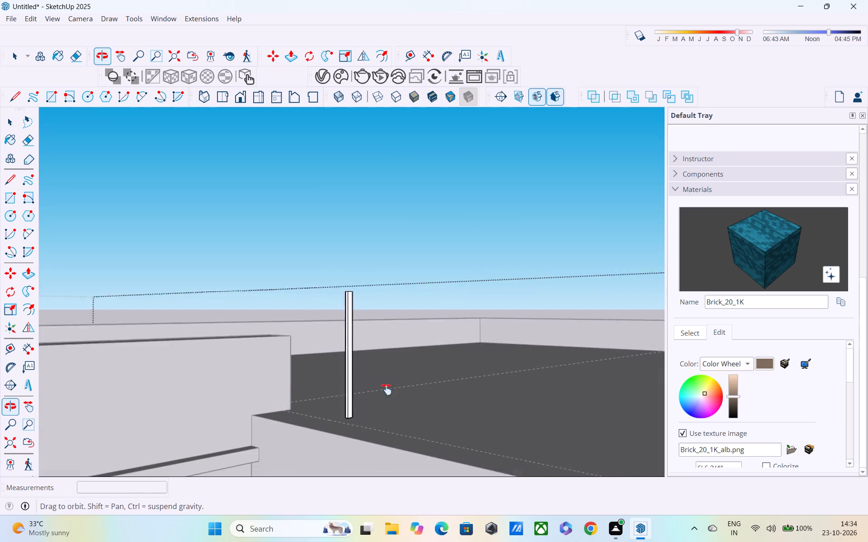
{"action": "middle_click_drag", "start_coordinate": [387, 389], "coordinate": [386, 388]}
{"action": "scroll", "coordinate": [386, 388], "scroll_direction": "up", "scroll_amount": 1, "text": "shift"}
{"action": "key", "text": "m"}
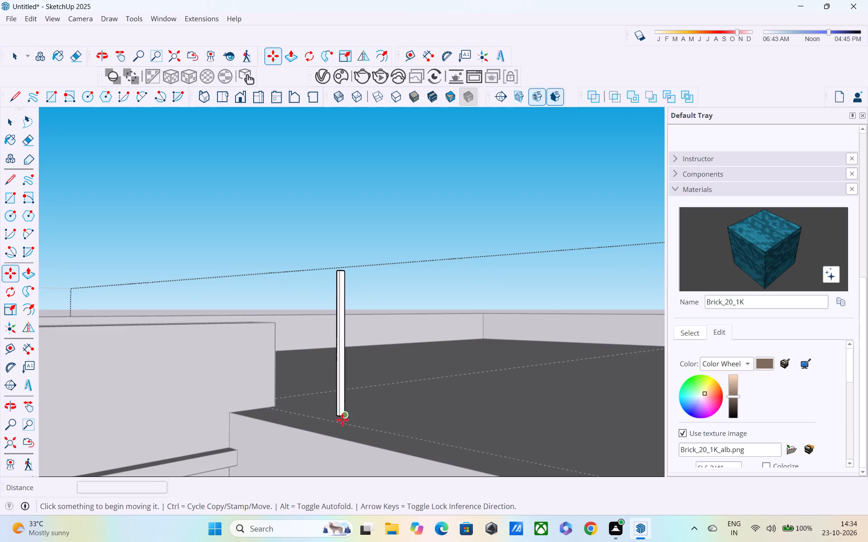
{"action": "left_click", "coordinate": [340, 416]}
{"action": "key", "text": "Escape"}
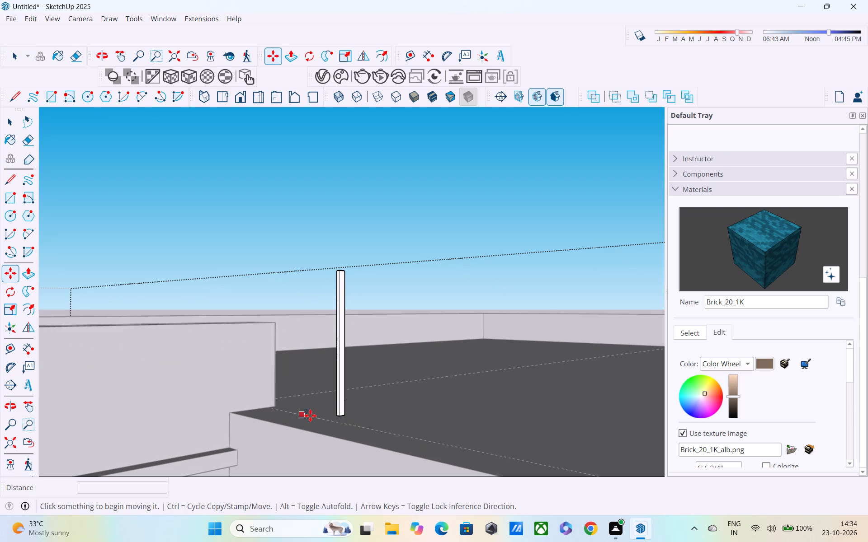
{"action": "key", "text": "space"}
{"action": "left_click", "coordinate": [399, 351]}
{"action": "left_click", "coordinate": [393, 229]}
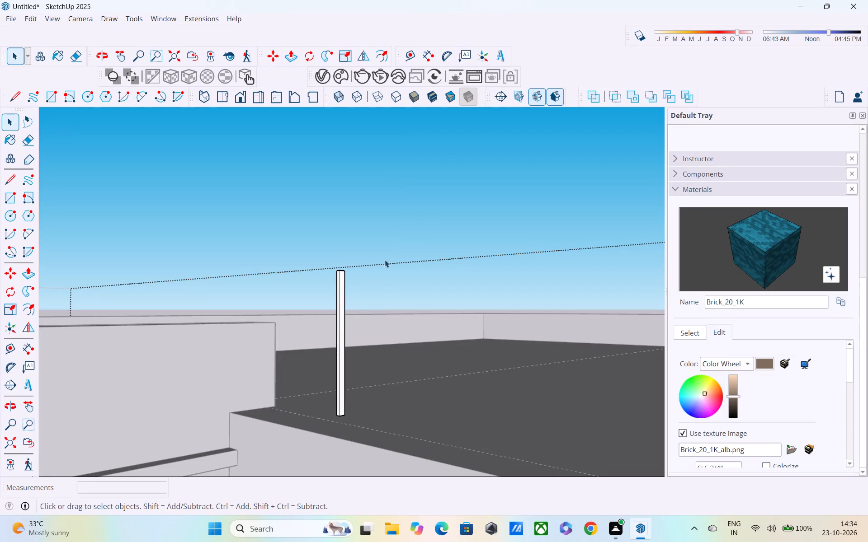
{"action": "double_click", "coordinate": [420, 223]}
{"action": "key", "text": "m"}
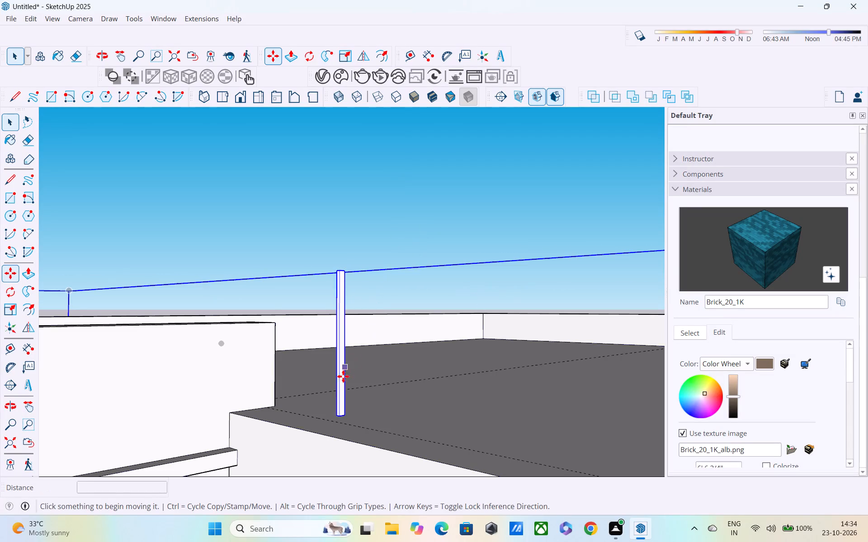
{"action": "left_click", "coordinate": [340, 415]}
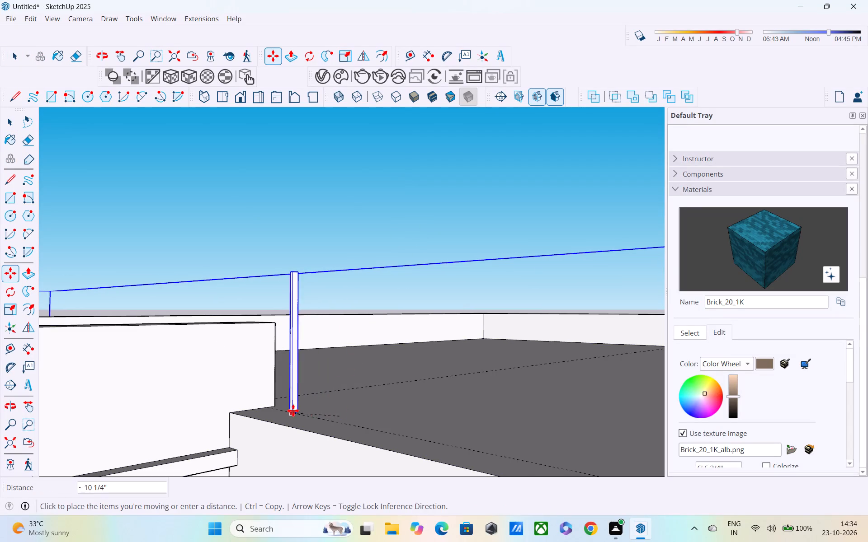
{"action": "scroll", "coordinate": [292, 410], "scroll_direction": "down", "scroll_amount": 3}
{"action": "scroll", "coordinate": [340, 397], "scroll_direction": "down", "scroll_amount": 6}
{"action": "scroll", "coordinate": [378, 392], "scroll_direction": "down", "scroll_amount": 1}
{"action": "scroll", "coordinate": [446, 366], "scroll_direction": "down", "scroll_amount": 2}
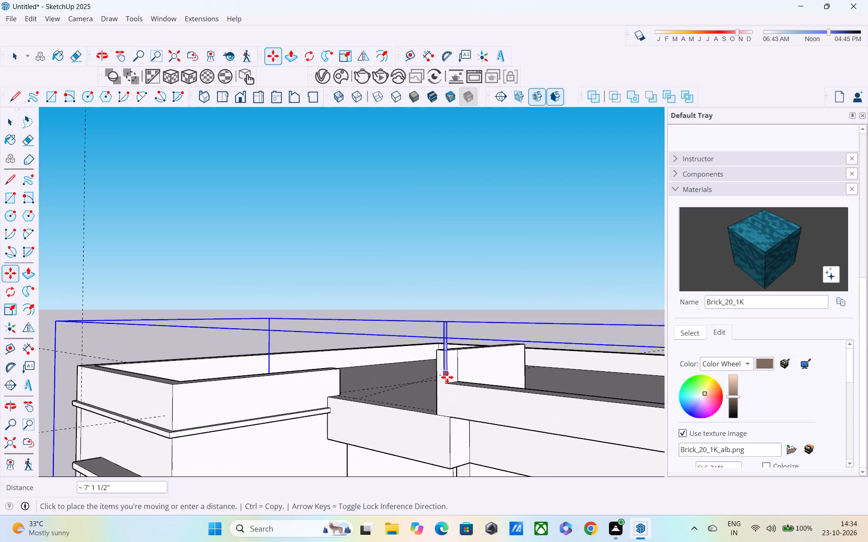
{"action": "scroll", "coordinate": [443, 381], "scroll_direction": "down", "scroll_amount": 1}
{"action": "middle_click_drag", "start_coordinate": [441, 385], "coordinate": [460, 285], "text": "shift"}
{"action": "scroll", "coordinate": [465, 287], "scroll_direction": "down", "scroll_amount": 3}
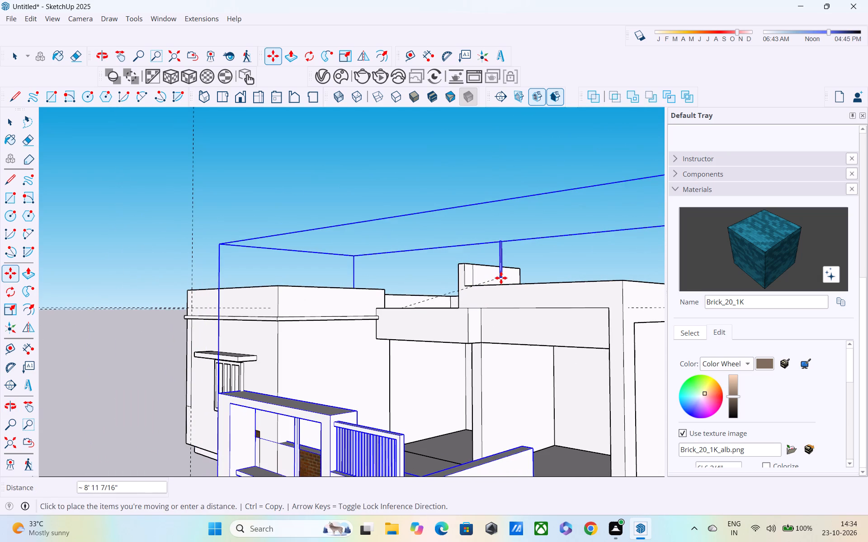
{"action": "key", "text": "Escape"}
Move the roof slat by its base about 1' 1" along the front edge toward the end of the parapet wall.
{"action": "scroll", "coordinate": [466, 304], "scroll_direction": "down", "scroll_amount": 1}
{"action": "middle_click_drag", "start_coordinate": [406, 317], "coordinate": [407, 270]}
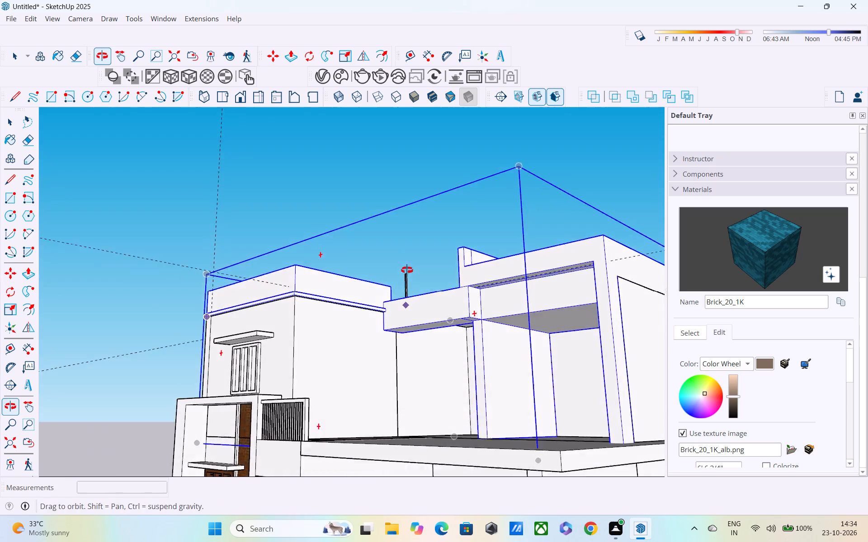
{"action": "middle_click_drag", "start_coordinate": [407, 270], "coordinate": [408, 267]}
{"action": "scroll", "coordinate": [408, 266], "scroll_direction": "down", "scroll_amount": 3}
{"action": "middle_click_drag", "start_coordinate": [411, 325], "coordinate": [408, 371]}
{"action": "key", "text": "space"}
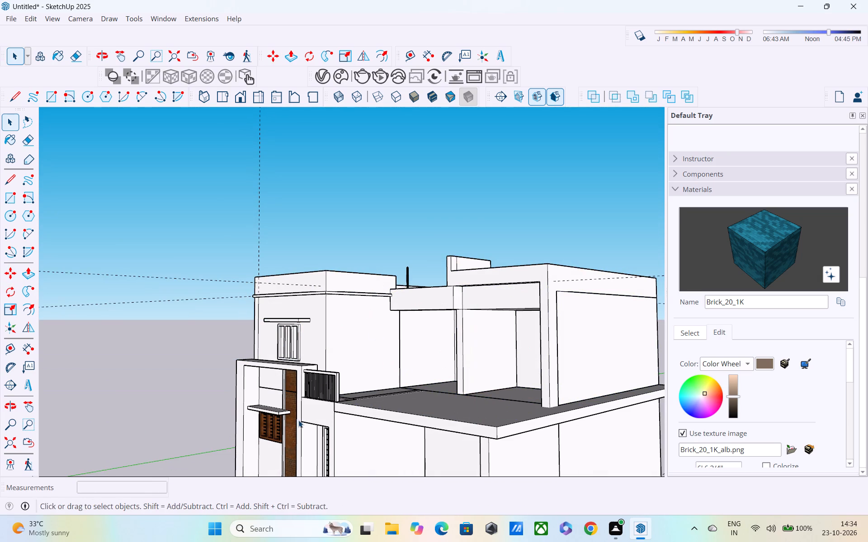
{"action": "triple_click", "coordinate": [406, 275]}
{"action": "middle_click_drag", "start_coordinate": [424, 299], "coordinate": [411, 370]}
{"action": "scroll", "coordinate": [412, 269], "scroll_direction": "up", "scroll_amount": 7}
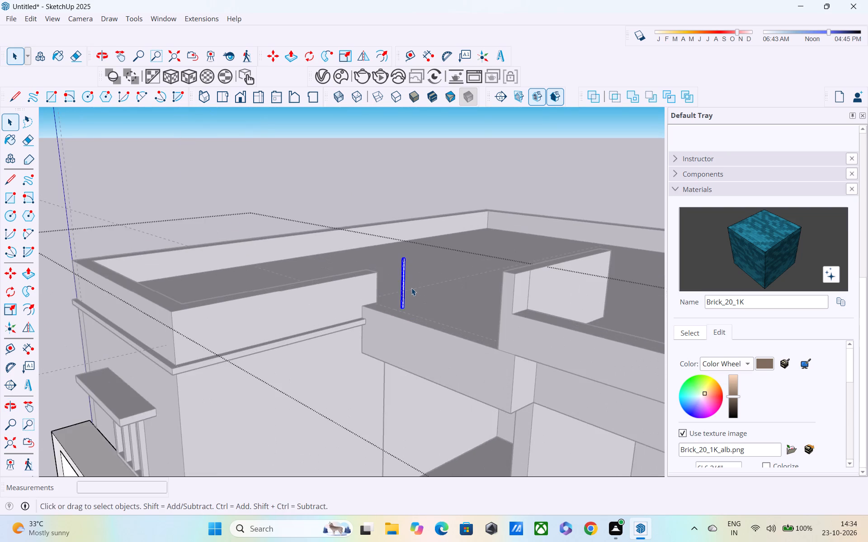
{"action": "scroll", "coordinate": [410, 289], "scroll_direction": "up", "scroll_amount": 4}
{"action": "key", "text": "m"}
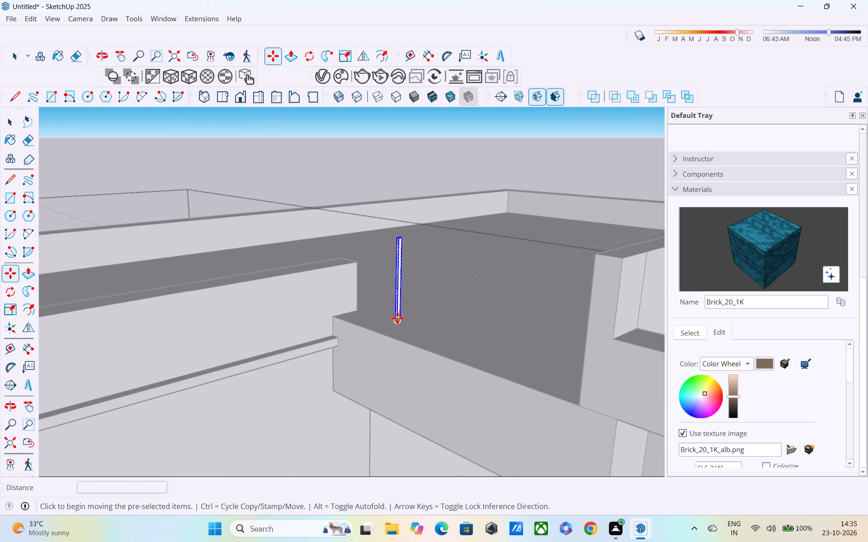
{"action": "left_click", "coordinate": [397, 319]}
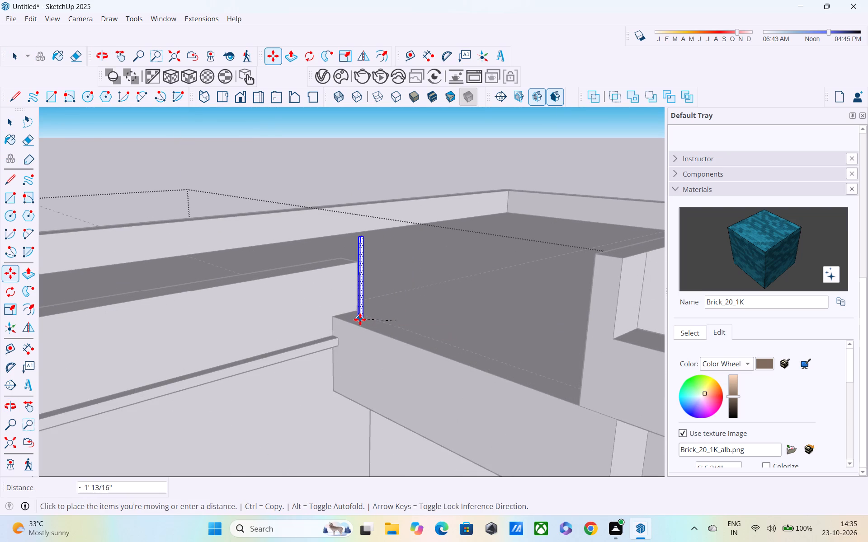
{"action": "left_click", "coordinate": [360, 319]}
Copy the roof slat about 6' 9 3/8" along the roof's front edge, next to the opposite parapet wall.
{"action": "middle_click_drag", "start_coordinate": [394, 324], "coordinate": [463, 339]}
{"action": "scroll", "coordinate": [467, 332], "scroll_direction": "up", "scroll_amount": 3}
{"action": "middle_click_drag", "start_coordinate": [389, 315], "coordinate": [387, 313]}
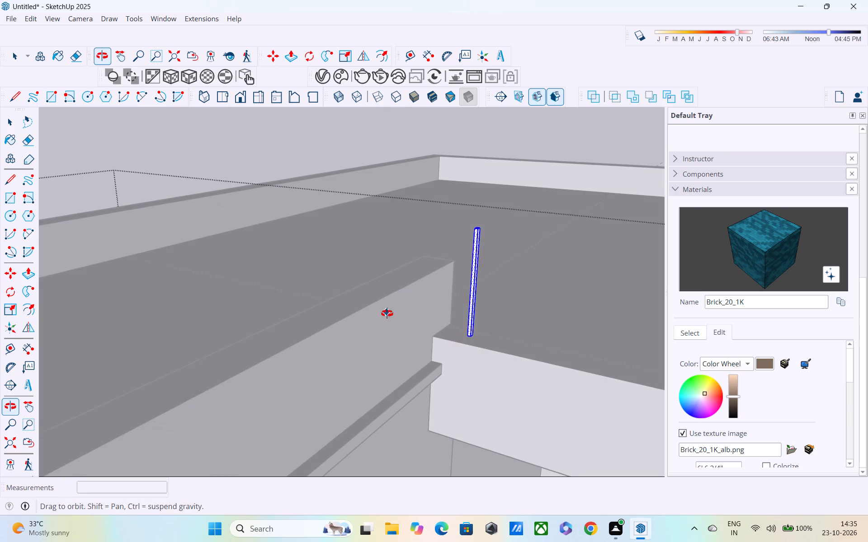
{"action": "middle_click_drag", "start_coordinate": [387, 313], "coordinate": [350, 300]}
{"action": "key", "text": "m"}
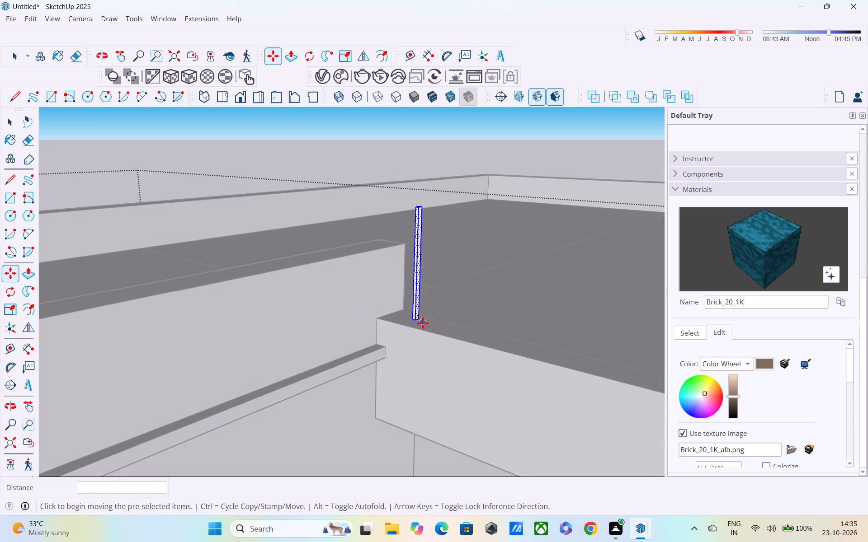
{"action": "left_click", "coordinate": [415, 317]}
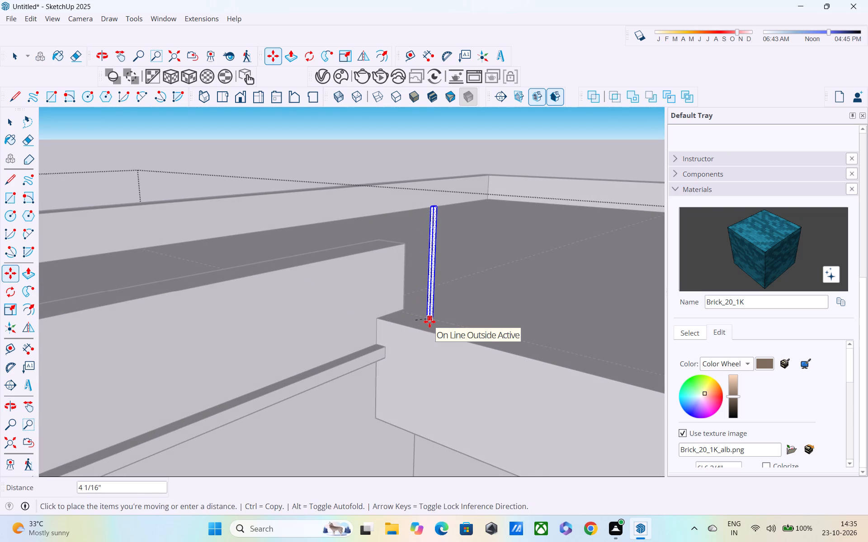
{"action": "middle_click_drag", "start_coordinate": [468, 337], "coordinate": [318, 292]}
{"action": "middle_click_drag", "start_coordinate": [392, 313], "coordinate": [483, 346]}
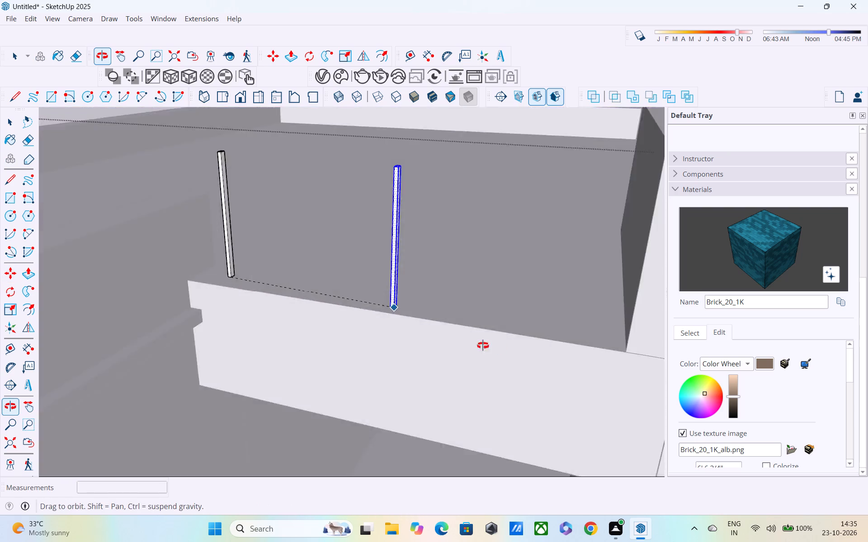
{"action": "middle_click_drag", "start_coordinate": [483, 346], "coordinate": [593, 337]}
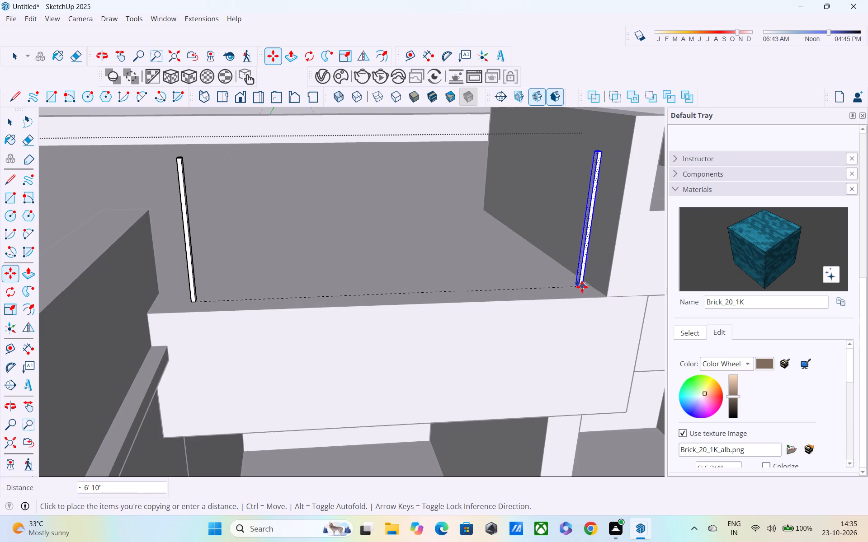
{"action": "middle_click_drag", "start_coordinate": [581, 287], "coordinate": [555, 329]}
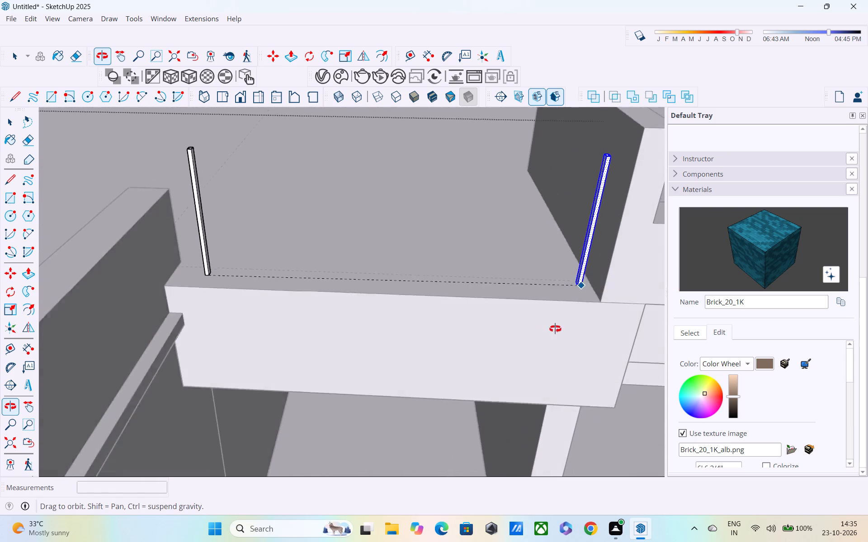
{"action": "middle_click_drag", "start_coordinate": [555, 329], "coordinate": [566, 329]}
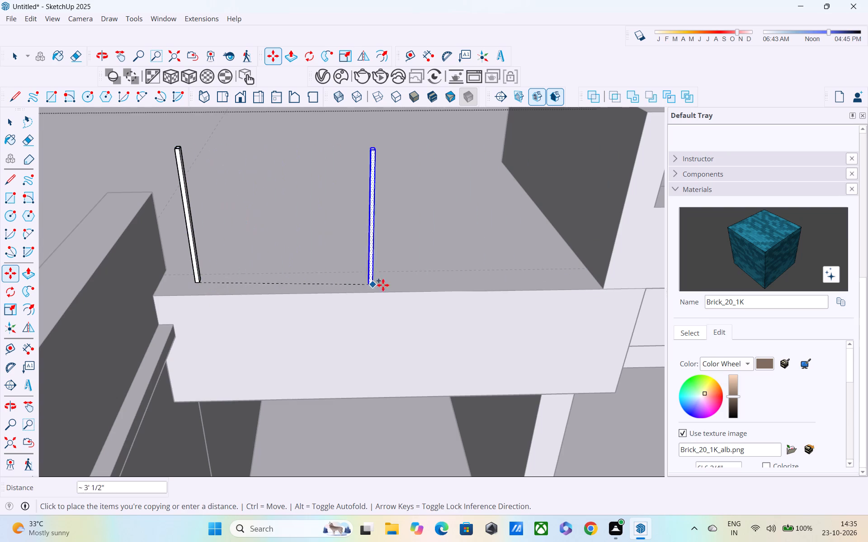
{"action": "left_click", "coordinate": [583, 279]}
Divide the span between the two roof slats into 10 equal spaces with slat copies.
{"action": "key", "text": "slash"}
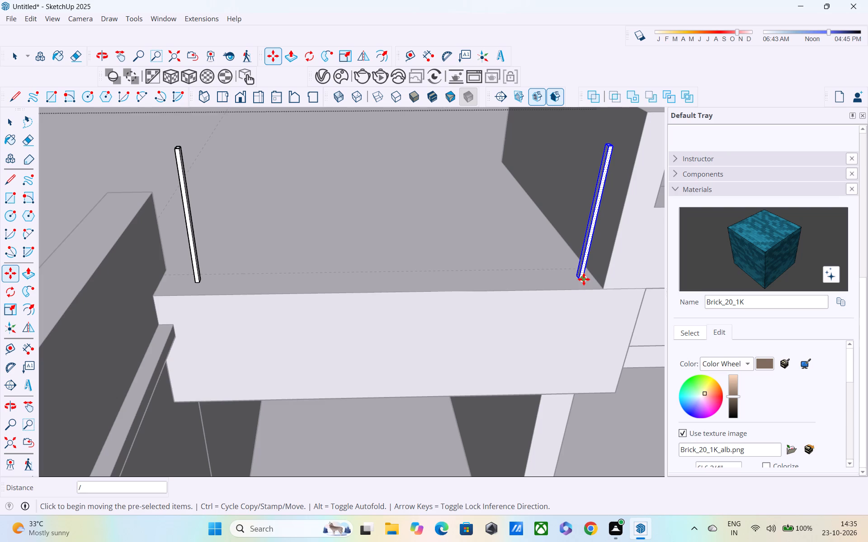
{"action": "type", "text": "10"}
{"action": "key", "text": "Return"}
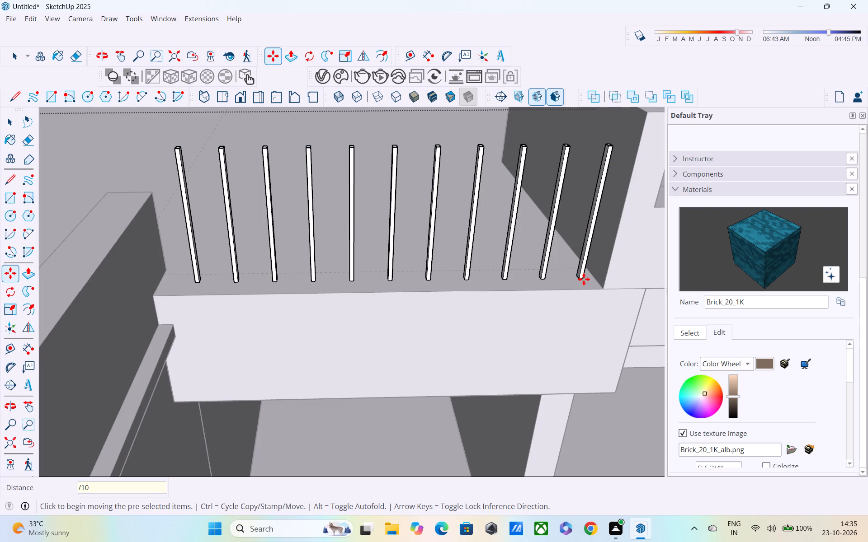
Divide the roof slat array into 15 equal spaces over the same span.
{"action": "scroll", "coordinate": [583, 275], "scroll_direction": "down", "scroll_amount": 1}
{"action": "scroll", "coordinate": [507, 241], "scroll_direction": "down", "scroll_amount": 5}
{"action": "middle_click_drag", "start_coordinate": [495, 304], "coordinate": [462, 220]}
{"action": "scroll", "coordinate": [462, 224], "scroll_direction": "down", "scroll_amount": 14}
{"action": "middle_click_drag", "start_coordinate": [470, 258], "coordinate": [470, 320]}
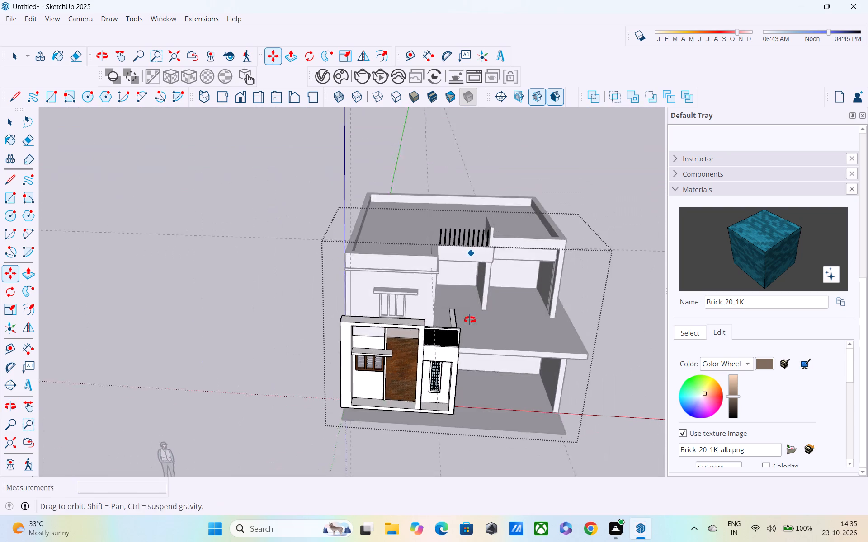
{"action": "middle_click_drag", "start_coordinate": [470, 320], "coordinate": [470, 324]}
{"action": "scroll", "coordinate": [464, 271], "scroll_direction": "up", "scroll_amount": 4}
{"action": "key", "text": "1"}
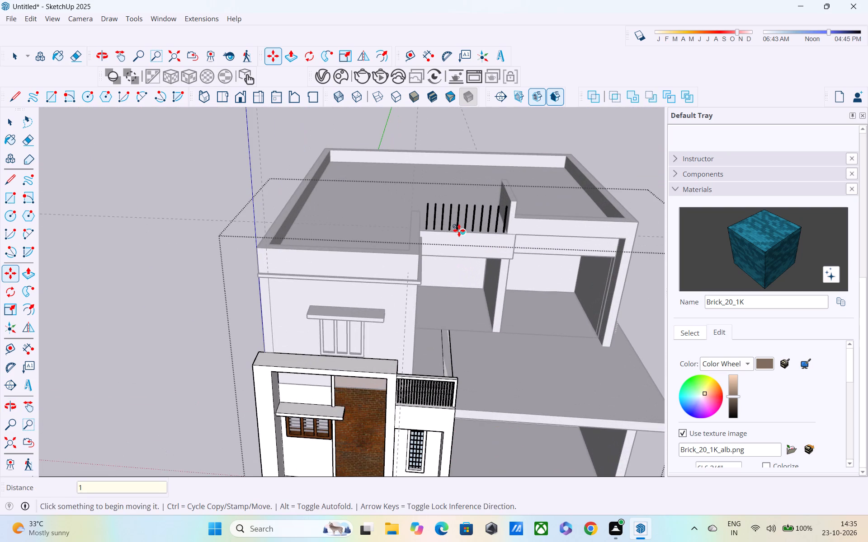
{"action": "key", "text": "BackSpace"}
{"action": "type", "text": "/15"}
{"action": "key", "text": "Return"}
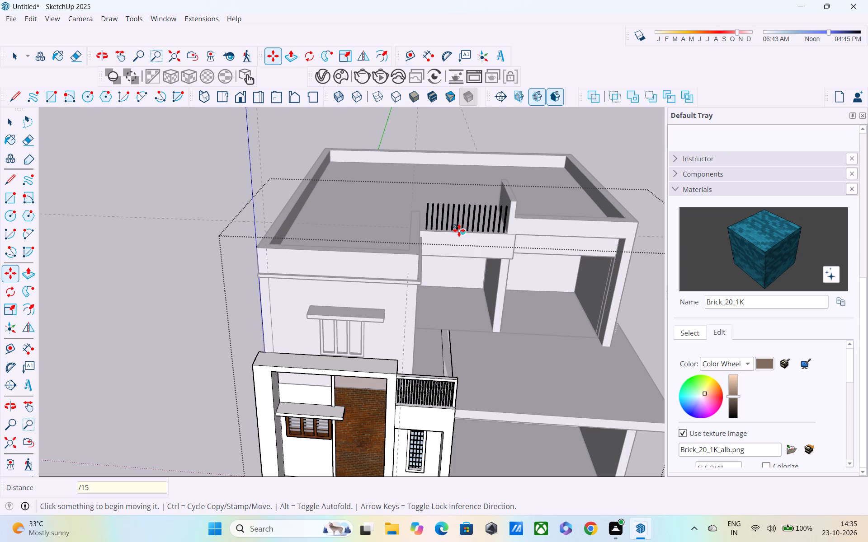
Check the slat row against the parapet walls and leave the front elevation group's editing.
{"action": "middle_click_drag", "start_coordinate": [454, 230], "coordinate": [454, 228]}
{"action": "middle_click_drag", "start_coordinate": [454, 228], "coordinate": [451, 172]}
{"action": "scroll", "coordinate": [492, 283], "scroll_direction": "up", "scroll_amount": 4}
{"action": "middle_click_drag", "start_coordinate": [486, 208], "coordinate": [821, 319]}
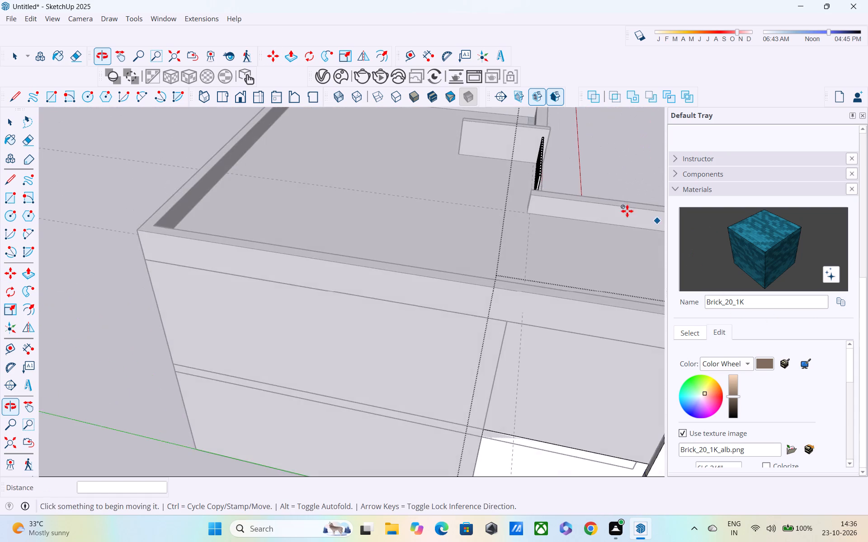
{"action": "scroll", "coordinate": [523, 174], "scroll_direction": "up", "scroll_amount": 7}
{"action": "middle_click_drag", "start_coordinate": [543, 152], "coordinate": [559, 143]}
{"action": "scroll", "coordinate": [559, 154], "scroll_direction": "down", "scroll_amount": 2}
{"action": "middle_click_drag", "start_coordinate": [566, 178], "coordinate": [346, 280], "text": "shift"}
{"action": "key", "text": "space"}
{"action": "double_click", "coordinate": [462, 164]}
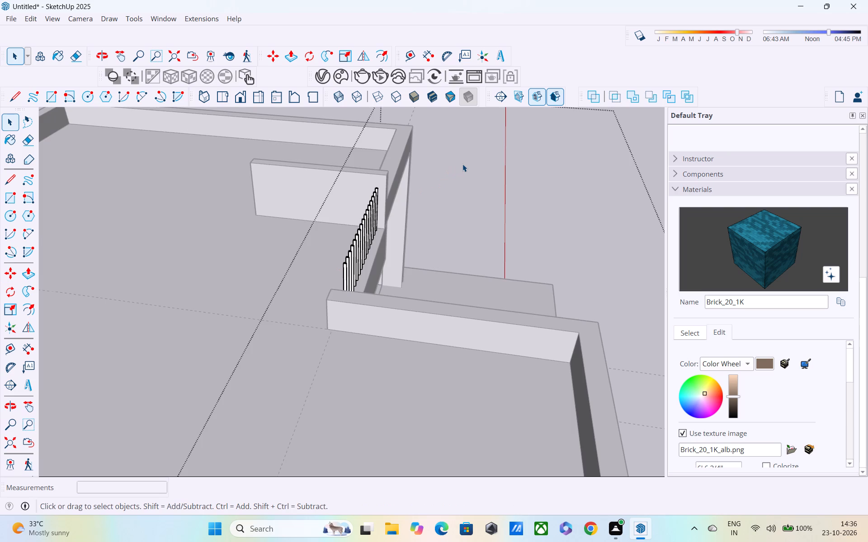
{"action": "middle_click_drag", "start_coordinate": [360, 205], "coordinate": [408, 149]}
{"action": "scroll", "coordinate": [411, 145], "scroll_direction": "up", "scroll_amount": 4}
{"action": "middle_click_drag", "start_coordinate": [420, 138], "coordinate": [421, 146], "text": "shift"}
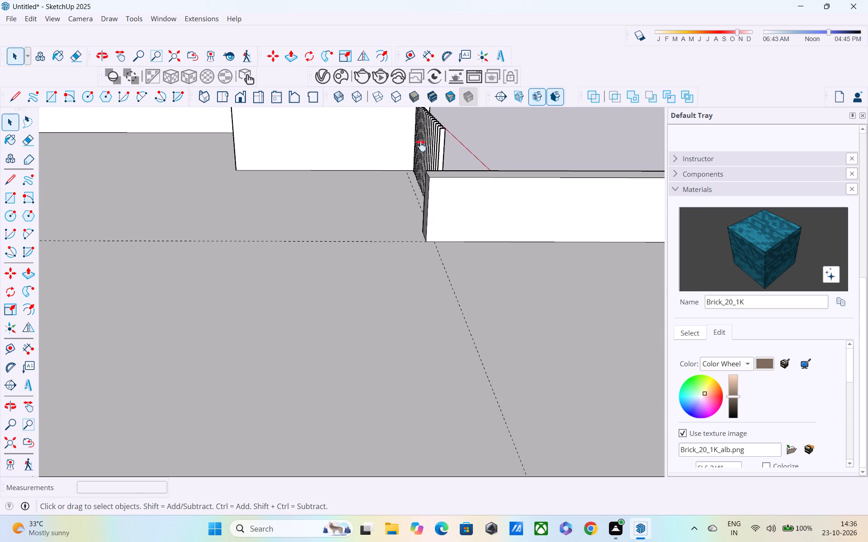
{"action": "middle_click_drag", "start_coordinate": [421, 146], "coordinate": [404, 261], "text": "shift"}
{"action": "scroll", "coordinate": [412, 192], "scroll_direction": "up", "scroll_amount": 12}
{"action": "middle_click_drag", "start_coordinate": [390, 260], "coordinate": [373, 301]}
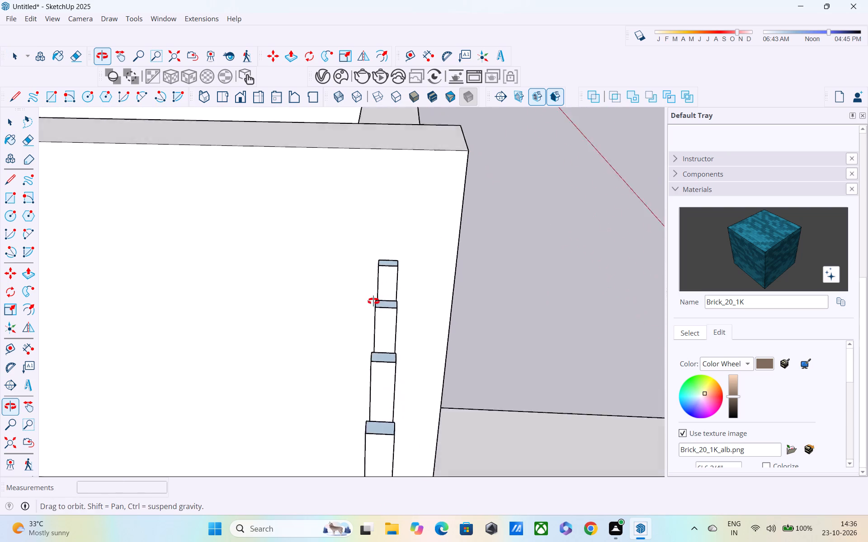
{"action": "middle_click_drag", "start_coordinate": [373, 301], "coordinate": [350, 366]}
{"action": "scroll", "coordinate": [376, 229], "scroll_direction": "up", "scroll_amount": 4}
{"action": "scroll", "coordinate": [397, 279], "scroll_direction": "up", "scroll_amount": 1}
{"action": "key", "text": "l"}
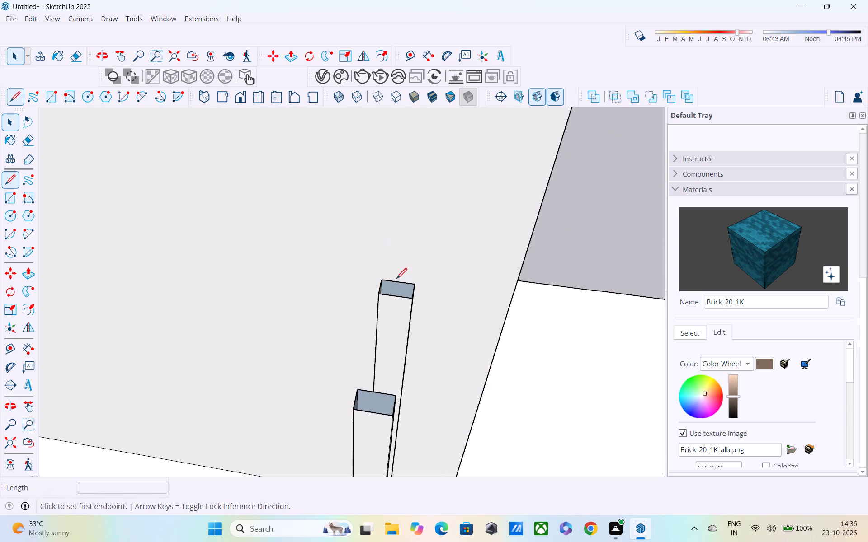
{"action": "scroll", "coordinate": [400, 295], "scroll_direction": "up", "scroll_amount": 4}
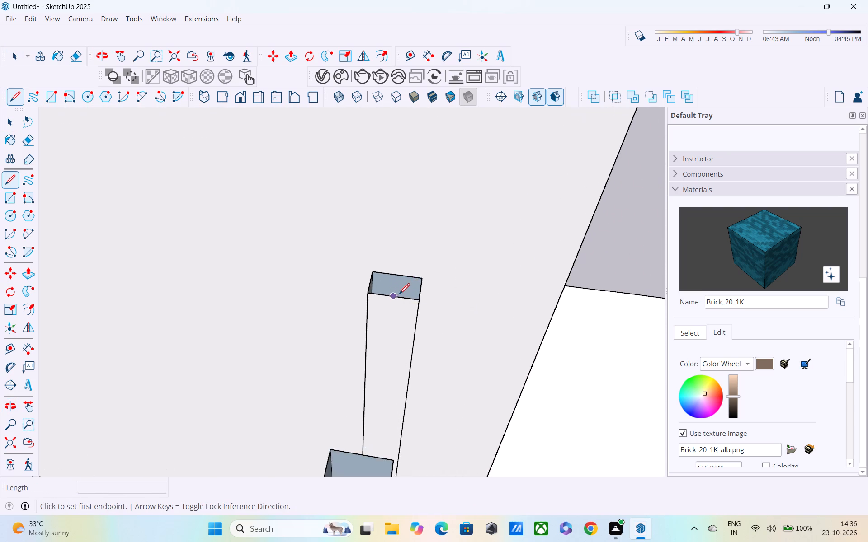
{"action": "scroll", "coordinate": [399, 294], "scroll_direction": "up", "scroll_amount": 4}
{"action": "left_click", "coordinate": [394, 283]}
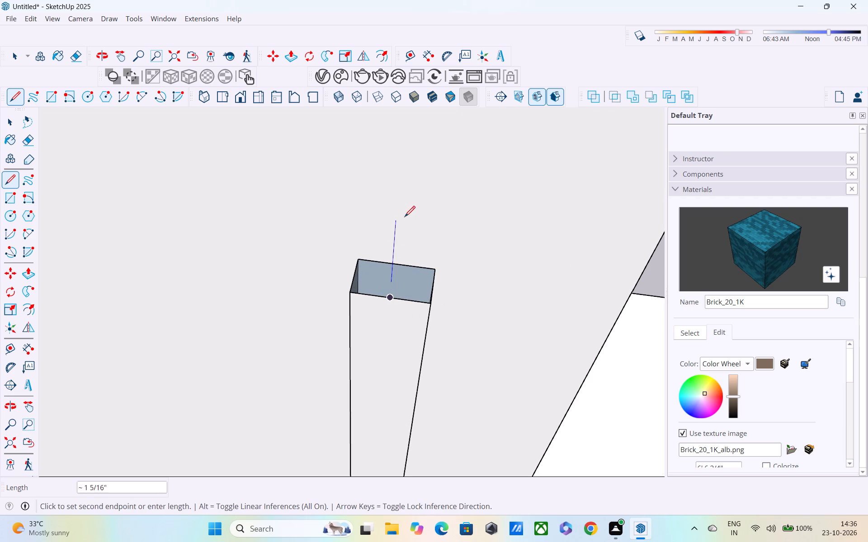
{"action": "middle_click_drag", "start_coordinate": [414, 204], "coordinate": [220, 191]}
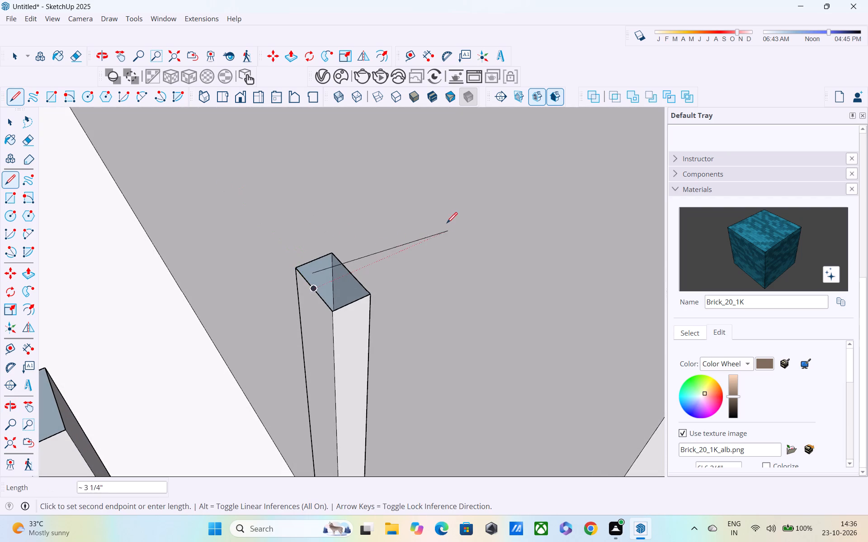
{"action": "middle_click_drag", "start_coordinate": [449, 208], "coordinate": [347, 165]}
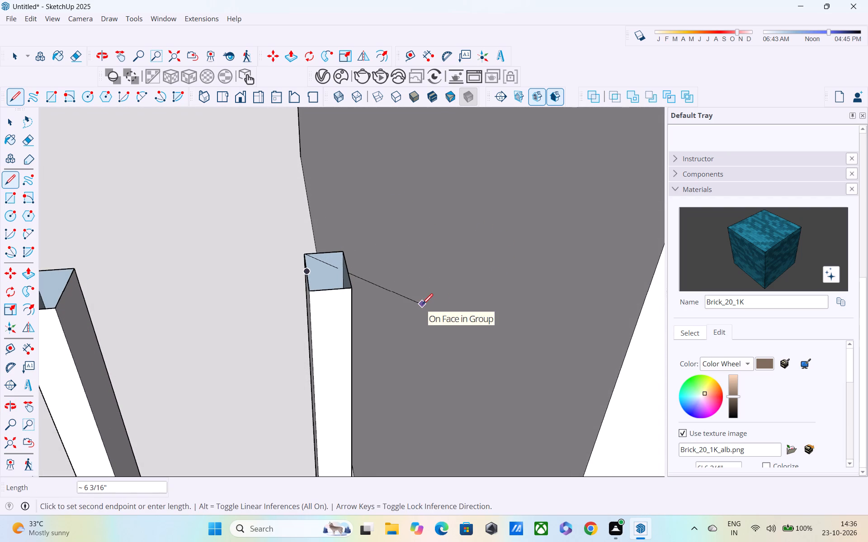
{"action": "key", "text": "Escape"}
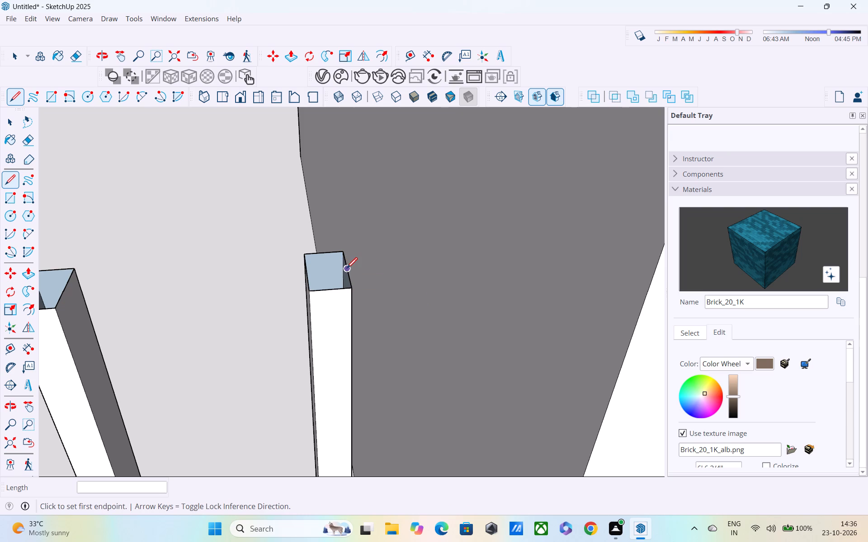
Draw a line about 2 5/16" long along the red axis from the end slat's top edge toward the parapet wall.
{"action": "left_click", "coordinate": [347, 269]}
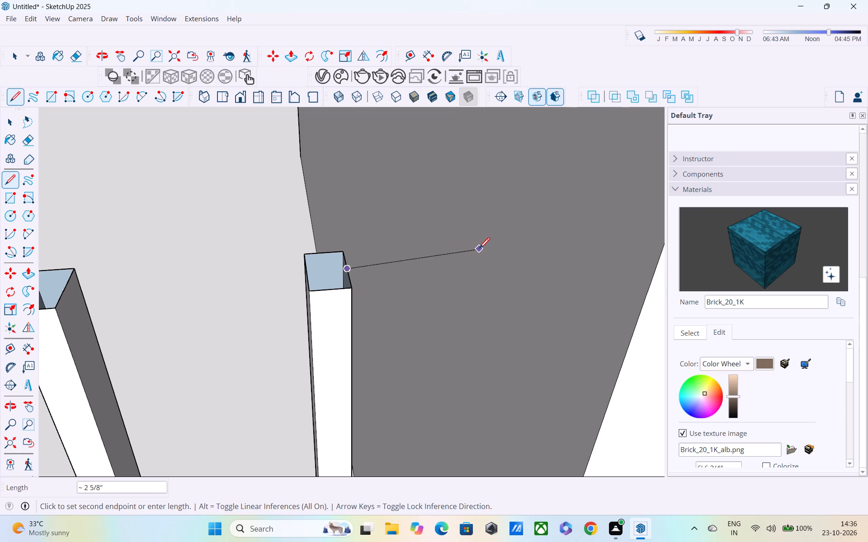
{"action": "middle_click_drag", "start_coordinate": [479, 249], "coordinate": [439, 153]}
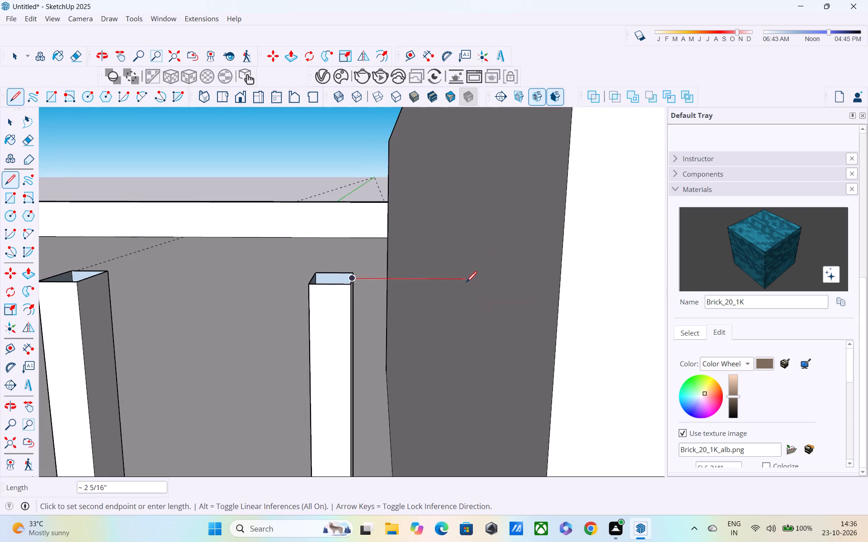
{"action": "left_click", "coordinate": [466, 283]}
{"action": "middle_click_drag", "start_coordinate": [467, 282], "coordinate": [497, 256]}
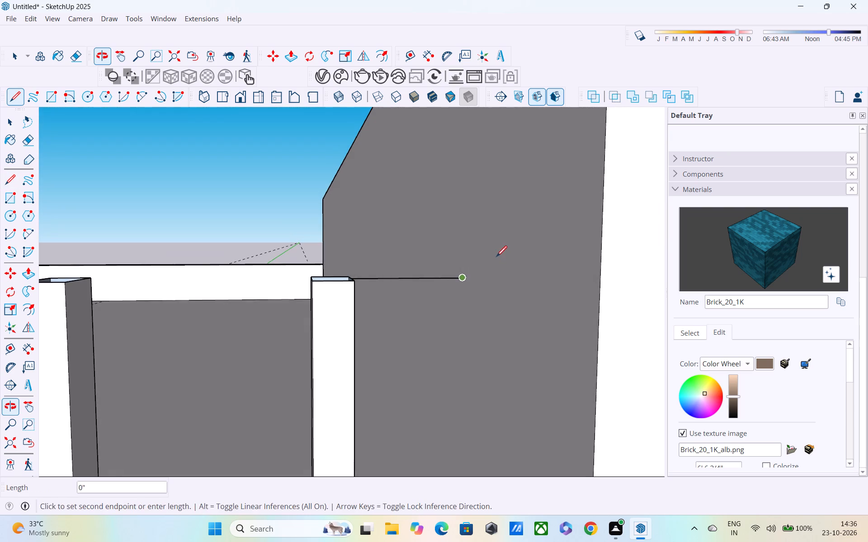
{"action": "middle_click_drag", "start_coordinate": [439, 262], "coordinate": [412, 230]}
{"action": "key", "text": "Escape"}
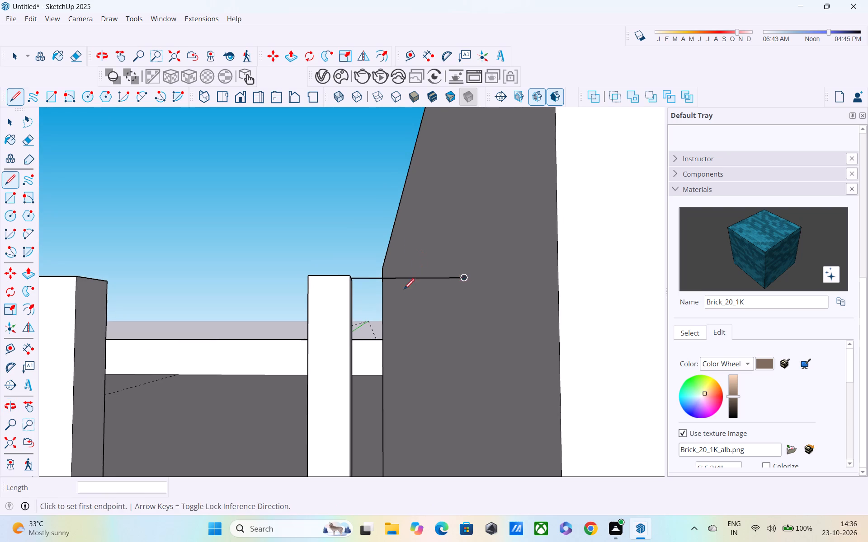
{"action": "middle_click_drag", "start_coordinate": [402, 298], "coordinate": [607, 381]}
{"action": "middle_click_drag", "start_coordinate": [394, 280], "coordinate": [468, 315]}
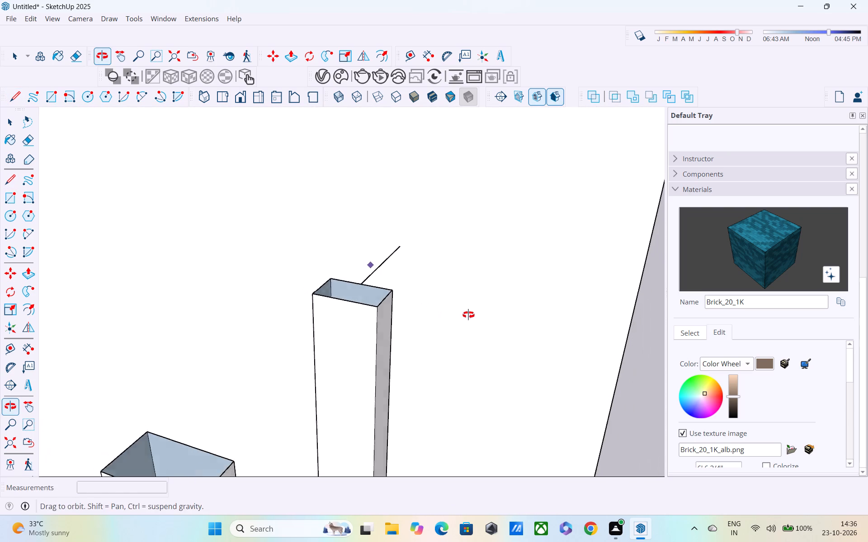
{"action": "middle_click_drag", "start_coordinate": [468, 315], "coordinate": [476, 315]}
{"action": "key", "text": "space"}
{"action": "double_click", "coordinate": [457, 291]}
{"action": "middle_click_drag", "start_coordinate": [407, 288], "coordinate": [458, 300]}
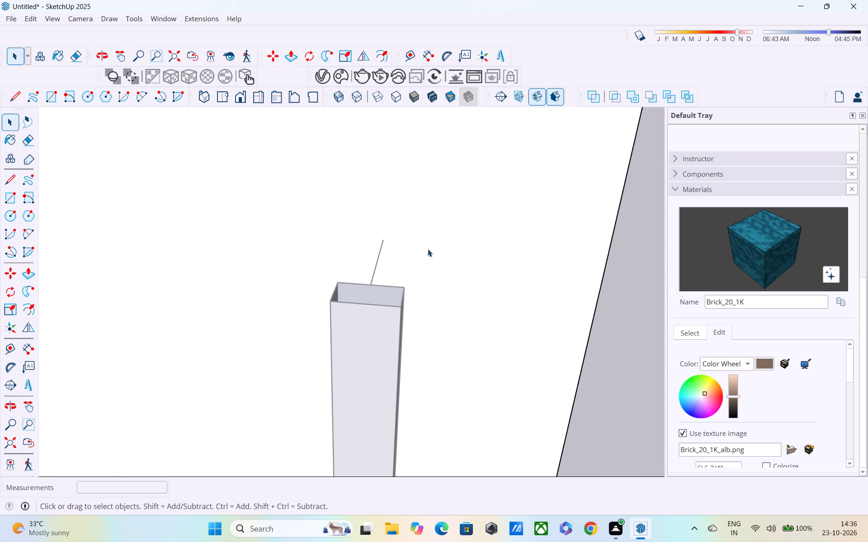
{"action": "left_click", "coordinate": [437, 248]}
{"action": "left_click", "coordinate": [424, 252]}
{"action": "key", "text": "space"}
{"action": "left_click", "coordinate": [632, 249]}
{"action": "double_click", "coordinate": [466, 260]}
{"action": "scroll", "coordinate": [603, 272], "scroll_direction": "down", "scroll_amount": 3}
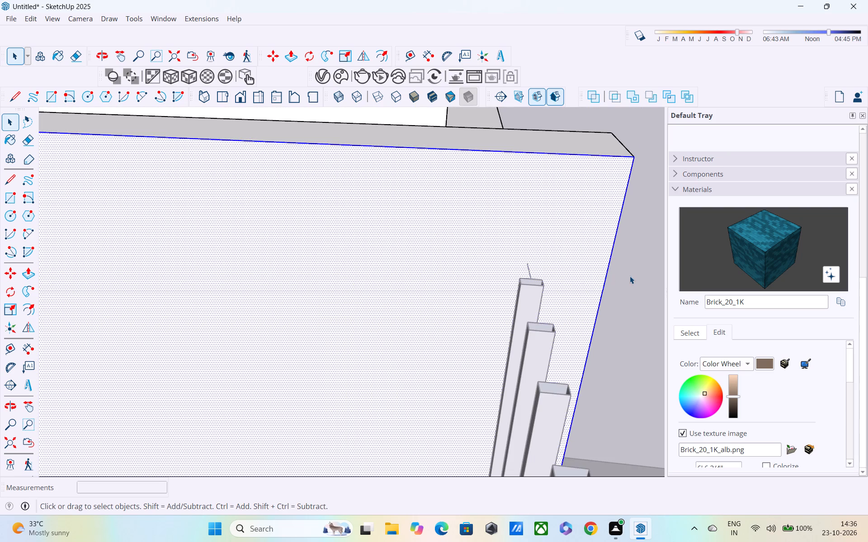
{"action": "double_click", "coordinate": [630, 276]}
Open the house wall group for editing and try to select the short line at the end slat's top.
{"action": "double_click", "coordinate": [546, 272]}
{"action": "middle_click_drag", "start_coordinate": [557, 266], "coordinate": [452, 267]}
{"action": "left_click_drag", "start_coordinate": [533, 270], "coordinate": [587, 305]}
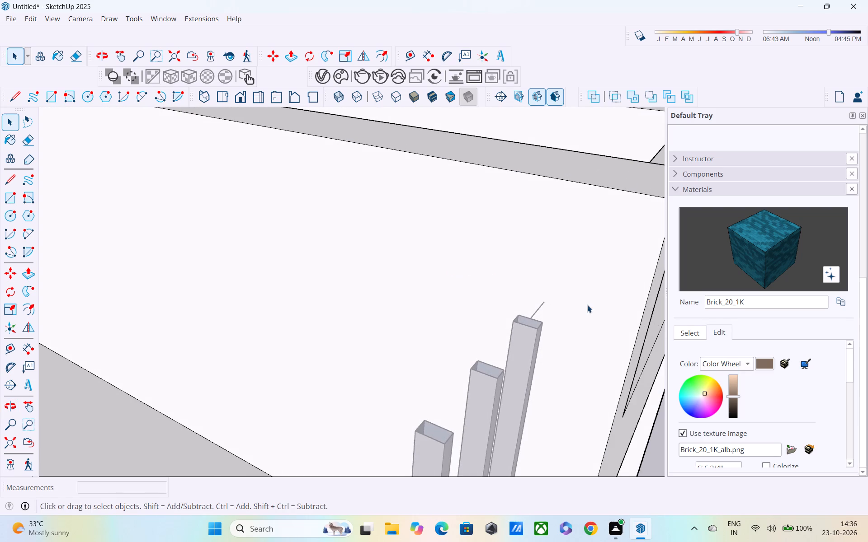
{"action": "left_click_drag", "start_coordinate": [526, 301], "coordinate": [557, 324]}
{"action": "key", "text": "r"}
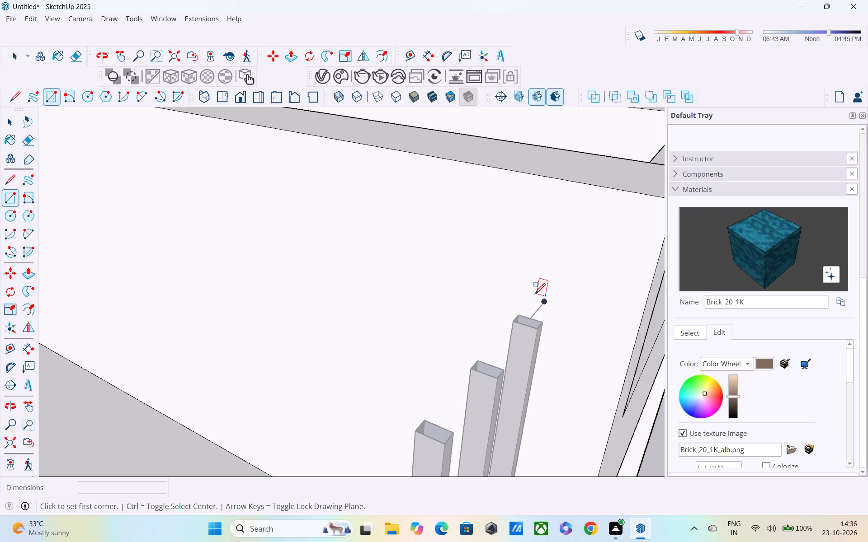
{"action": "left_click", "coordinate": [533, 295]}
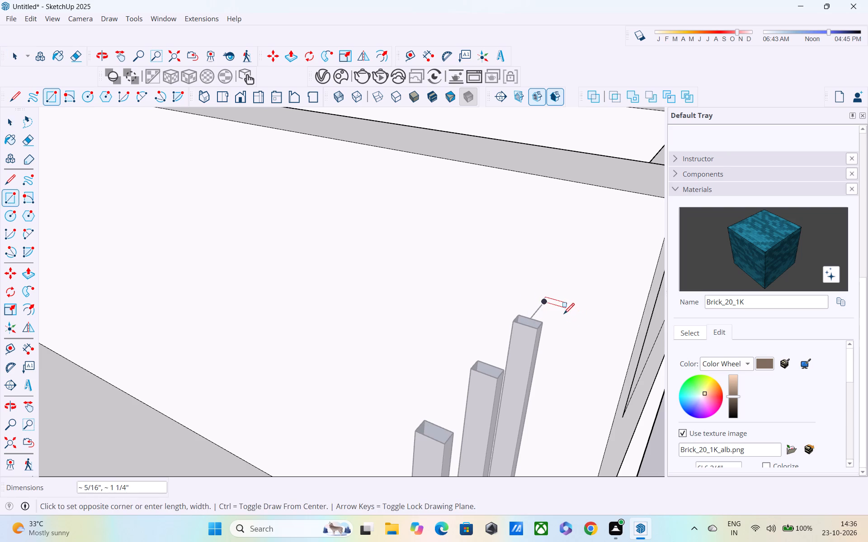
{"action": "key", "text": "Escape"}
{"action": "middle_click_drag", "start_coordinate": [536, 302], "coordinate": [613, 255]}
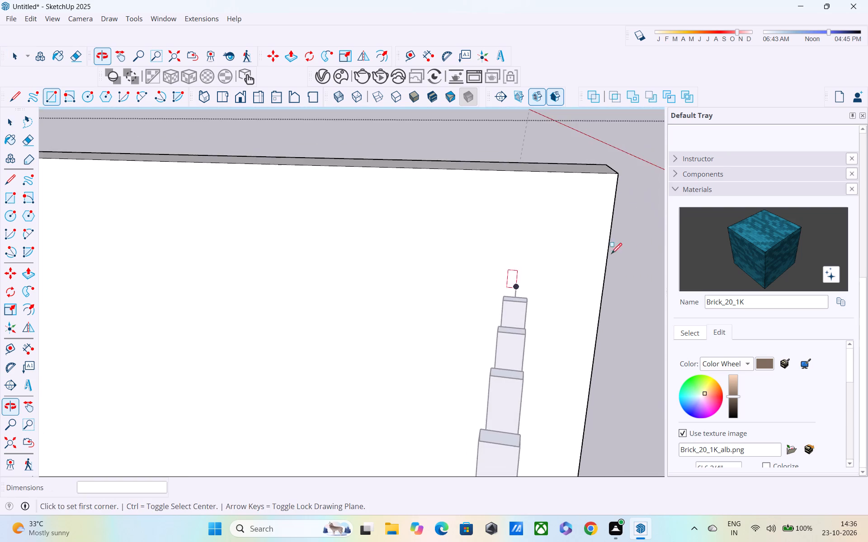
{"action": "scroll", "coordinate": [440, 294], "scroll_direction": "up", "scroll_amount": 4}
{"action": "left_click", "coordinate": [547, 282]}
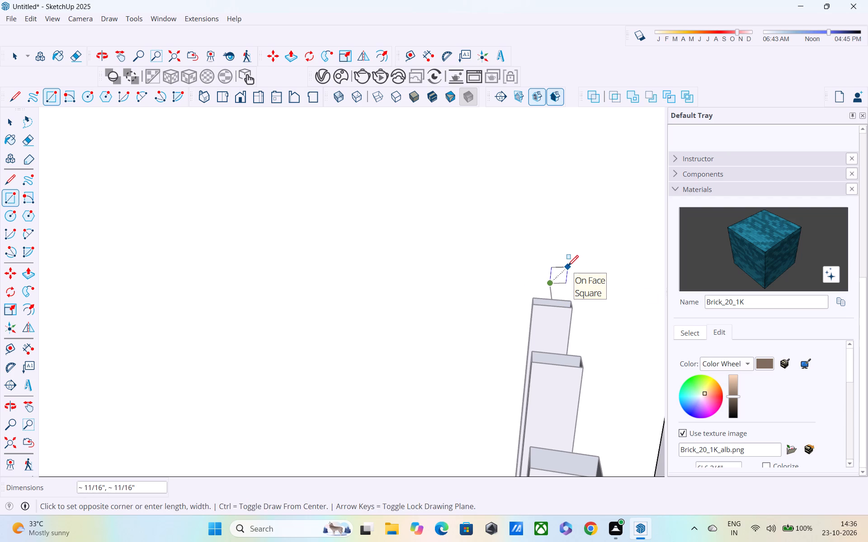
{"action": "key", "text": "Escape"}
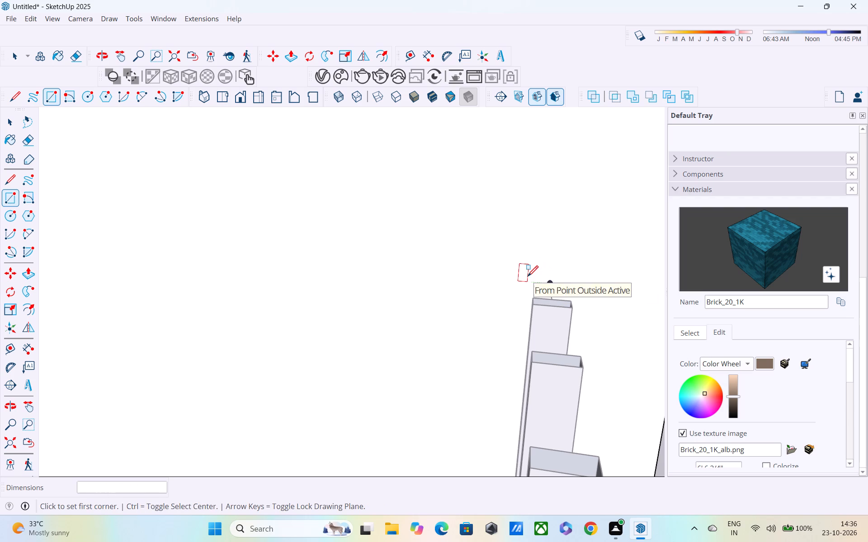
Draw a rectangle about 1 3/4" wide on the parapet wall face just above the end slat's top.
{"action": "left_click", "coordinate": [528, 277]}
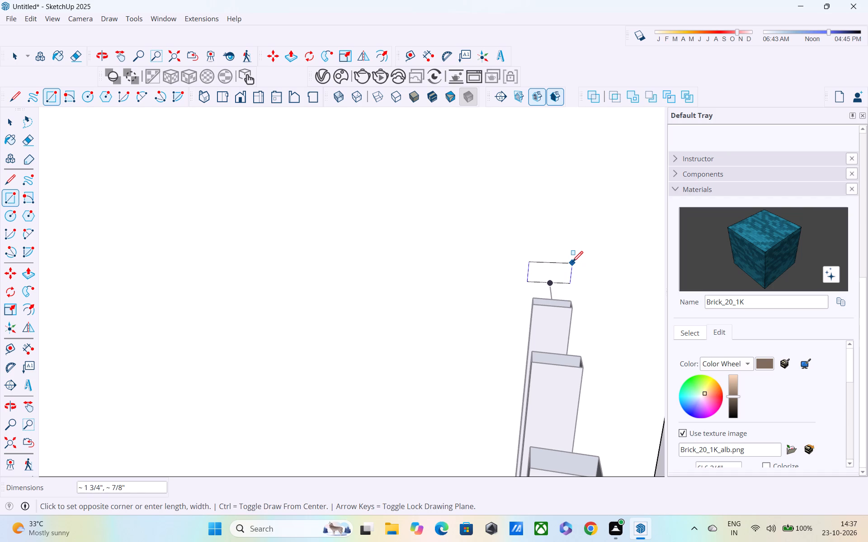
{"action": "left_click", "coordinate": [572, 260]}
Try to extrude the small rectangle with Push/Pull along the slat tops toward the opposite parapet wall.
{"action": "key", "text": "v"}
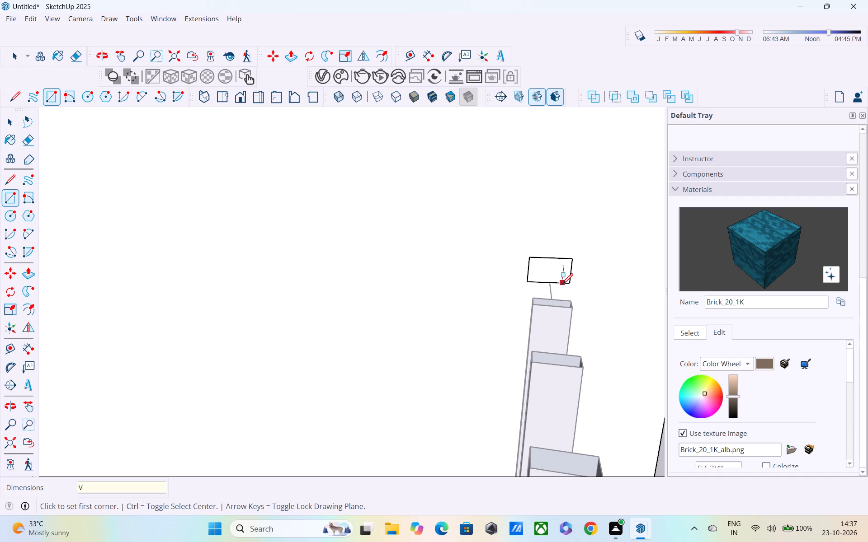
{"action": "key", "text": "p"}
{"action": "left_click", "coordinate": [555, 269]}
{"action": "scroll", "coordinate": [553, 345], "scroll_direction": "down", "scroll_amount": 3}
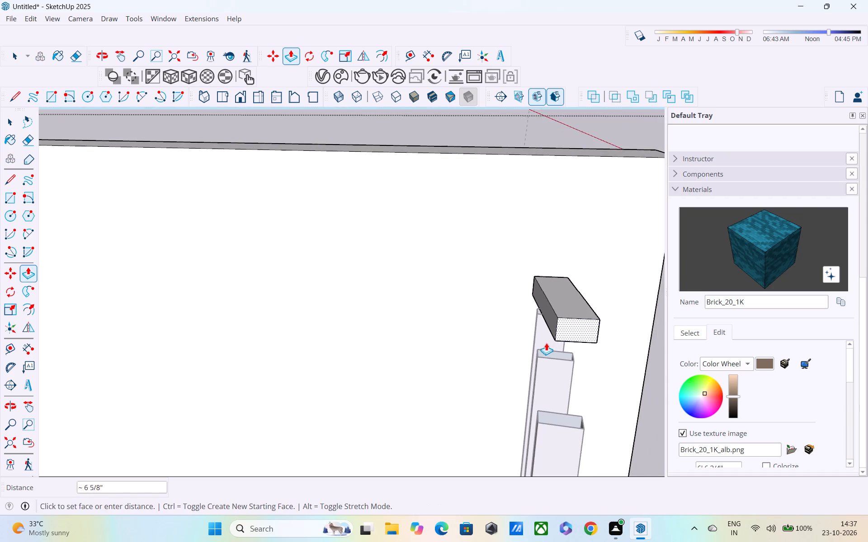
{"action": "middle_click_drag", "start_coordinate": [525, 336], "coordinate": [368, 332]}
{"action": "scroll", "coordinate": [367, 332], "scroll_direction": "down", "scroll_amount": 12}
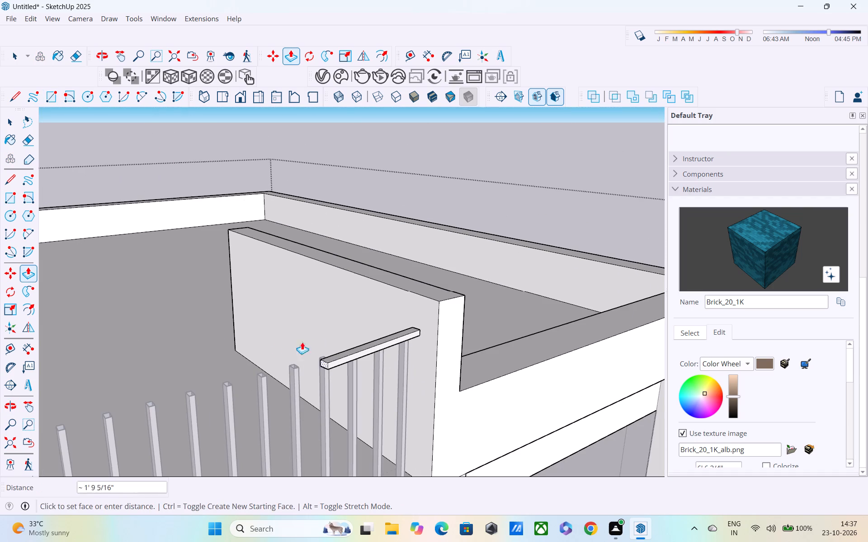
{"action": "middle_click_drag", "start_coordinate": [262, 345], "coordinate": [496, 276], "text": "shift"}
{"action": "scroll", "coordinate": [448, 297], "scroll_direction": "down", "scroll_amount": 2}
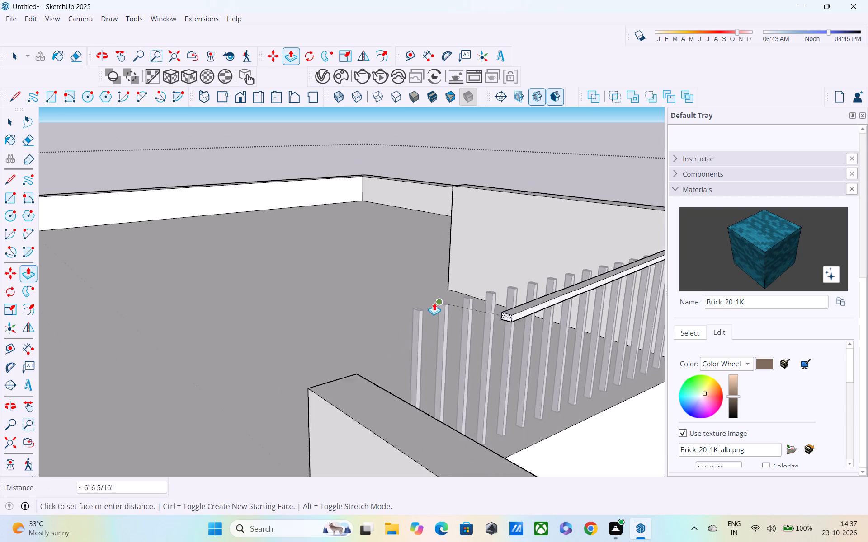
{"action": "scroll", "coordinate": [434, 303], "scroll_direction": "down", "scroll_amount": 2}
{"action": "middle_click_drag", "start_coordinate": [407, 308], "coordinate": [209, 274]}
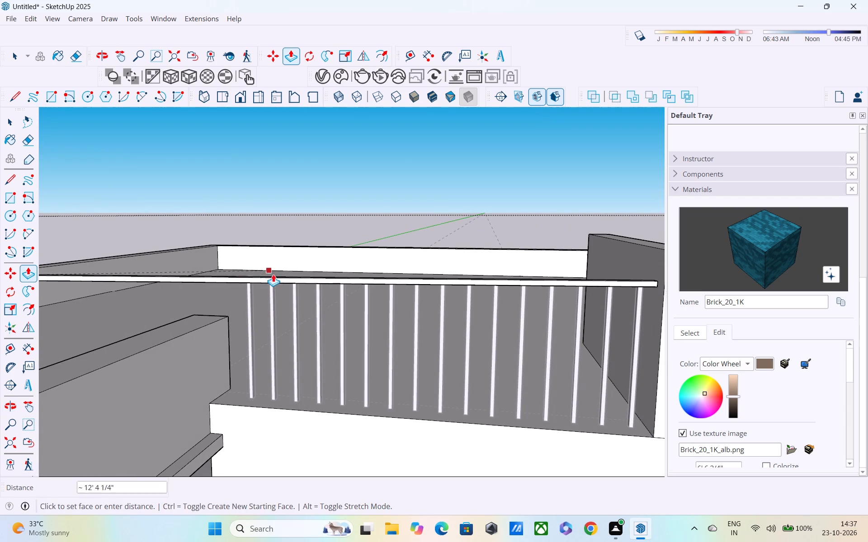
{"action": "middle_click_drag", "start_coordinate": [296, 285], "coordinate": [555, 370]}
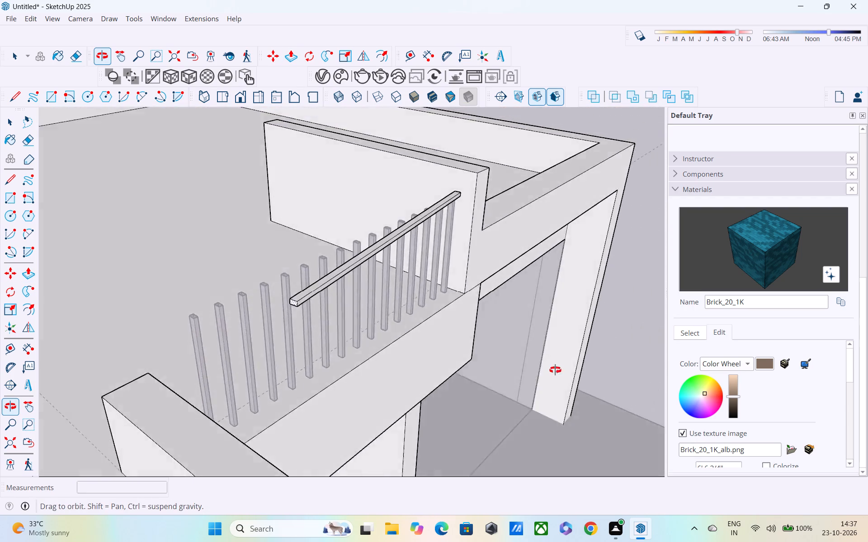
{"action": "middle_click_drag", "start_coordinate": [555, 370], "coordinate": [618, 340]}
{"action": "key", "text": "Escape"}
Check how the small rectangle on the parapet wall aligns with the slat row.
{"action": "middle_click_drag", "start_coordinate": [365, 346], "coordinate": [407, 348]}
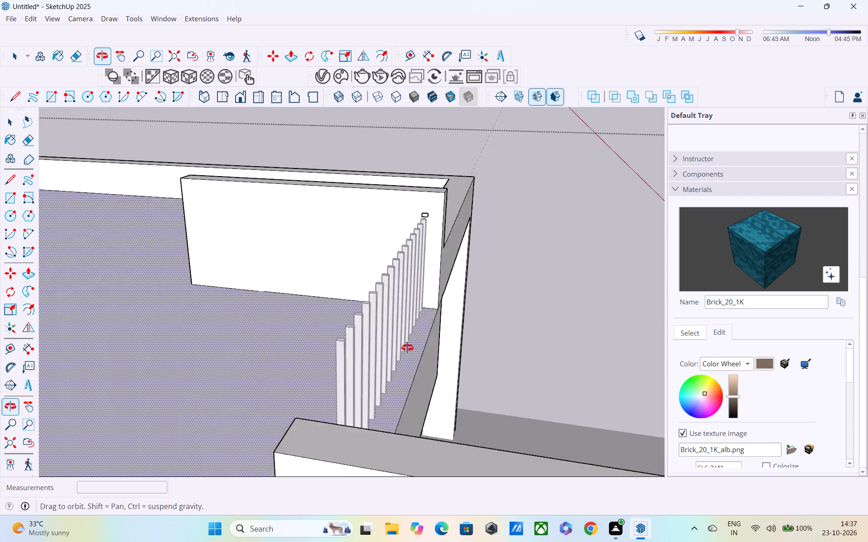
{"action": "middle_click_drag", "start_coordinate": [407, 348], "coordinate": [442, 346]}
{"action": "scroll", "coordinate": [454, 264], "scroll_direction": "up", "scroll_amount": 3}
{"action": "middle_click_drag", "start_coordinate": [467, 265], "coordinate": [443, 295]}
{"action": "scroll", "coordinate": [441, 307], "scroll_direction": "up", "scroll_amount": 1}
{"action": "scroll", "coordinate": [441, 308], "scroll_direction": "down", "scroll_amount": 4}
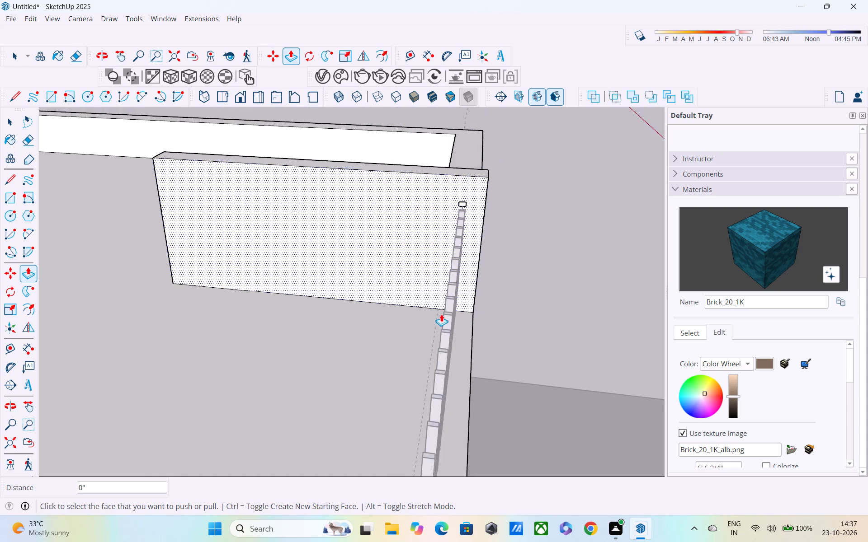
{"action": "middle_click_drag", "start_coordinate": [441, 333], "coordinate": [441, 282]}
{"action": "scroll", "coordinate": [441, 309], "scroll_direction": "up", "scroll_amount": 4}
{"action": "middle_click_drag", "start_coordinate": [429, 316], "coordinate": [431, 363]}
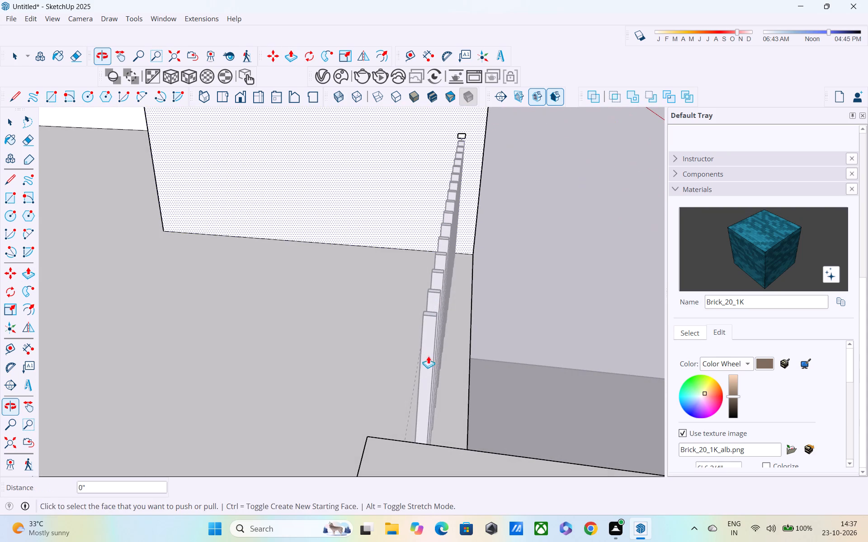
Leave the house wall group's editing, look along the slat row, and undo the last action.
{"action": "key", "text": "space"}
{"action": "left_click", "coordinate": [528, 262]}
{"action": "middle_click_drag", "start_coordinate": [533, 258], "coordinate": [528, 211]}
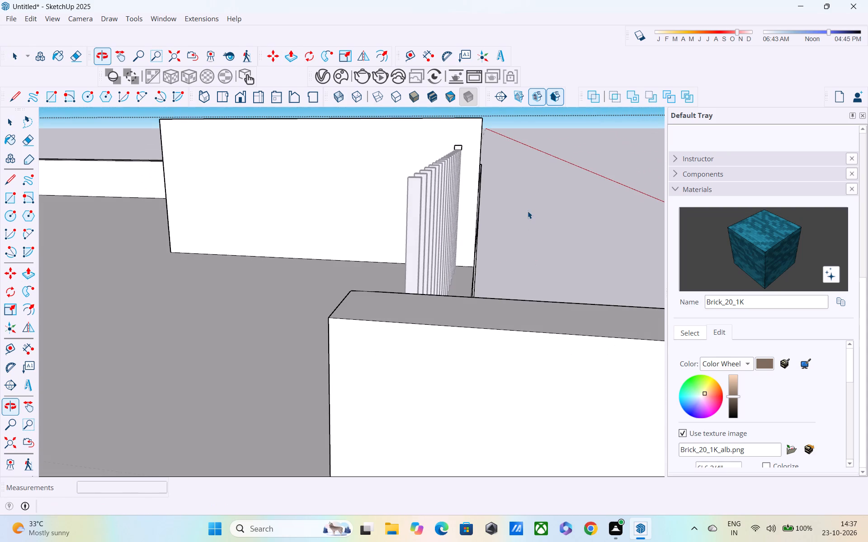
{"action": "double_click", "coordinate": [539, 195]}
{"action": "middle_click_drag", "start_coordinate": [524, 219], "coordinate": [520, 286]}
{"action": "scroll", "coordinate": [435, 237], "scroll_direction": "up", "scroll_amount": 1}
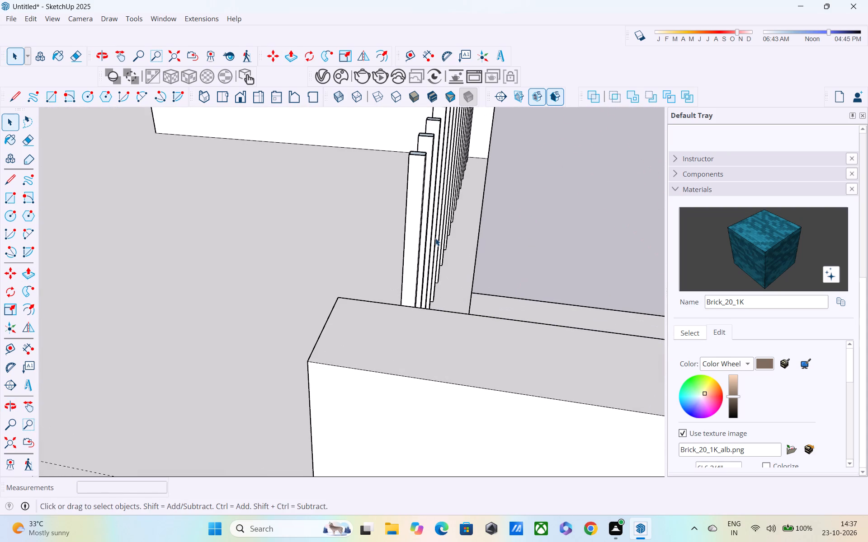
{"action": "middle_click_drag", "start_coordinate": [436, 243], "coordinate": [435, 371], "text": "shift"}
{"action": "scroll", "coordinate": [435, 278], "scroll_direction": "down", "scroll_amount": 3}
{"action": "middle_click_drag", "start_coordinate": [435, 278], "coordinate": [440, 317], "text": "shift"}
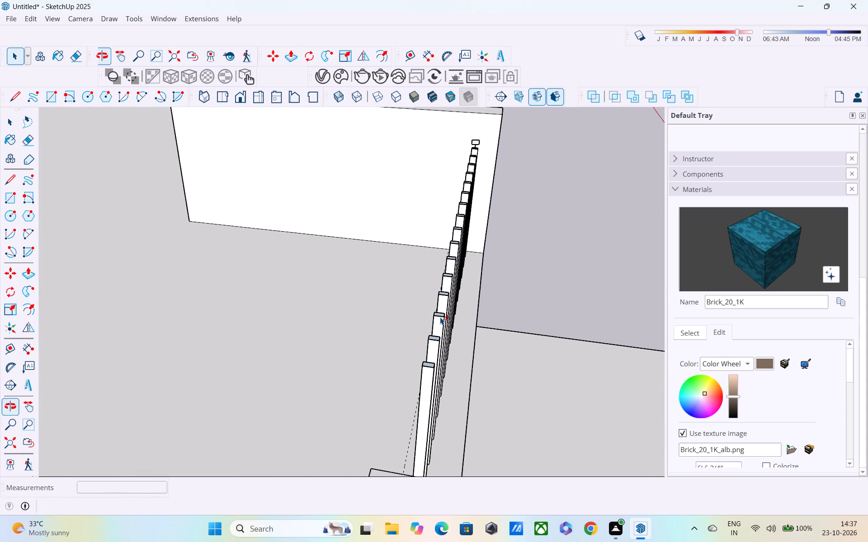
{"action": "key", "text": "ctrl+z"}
Open the slat group for editing at the row's end opposite the small rectangle, by the other parapet wall.
{"action": "middle_click_drag", "start_coordinate": [440, 316], "coordinate": [435, 266]}
{"action": "scroll", "coordinate": [420, 264], "scroll_direction": "up", "scroll_amount": 1}
{"action": "middle_click_drag", "start_coordinate": [420, 264], "coordinate": [421, 464]}
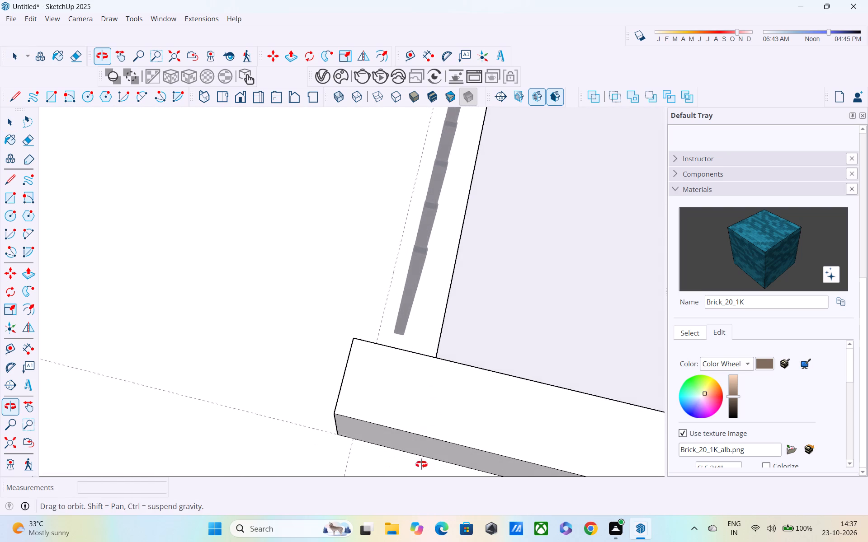
{"action": "middle_click_drag", "start_coordinate": [421, 464], "coordinate": [421, 462]}
{"action": "scroll", "coordinate": [419, 386], "scroll_direction": "down", "scroll_amount": 3}
{"action": "middle_click_drag", "start_coordinate": [419, 381], "coordinate": [344, 541], "text": "shift"}
{"action": "scroll", "coordinate": [323, 371], "scroll_direction": "down", "scroll_amount": 3}
{"action": "middle_click_drag", "start_coordinate": [324, 371], "coordinate": [337, 388], "text": "shift"}
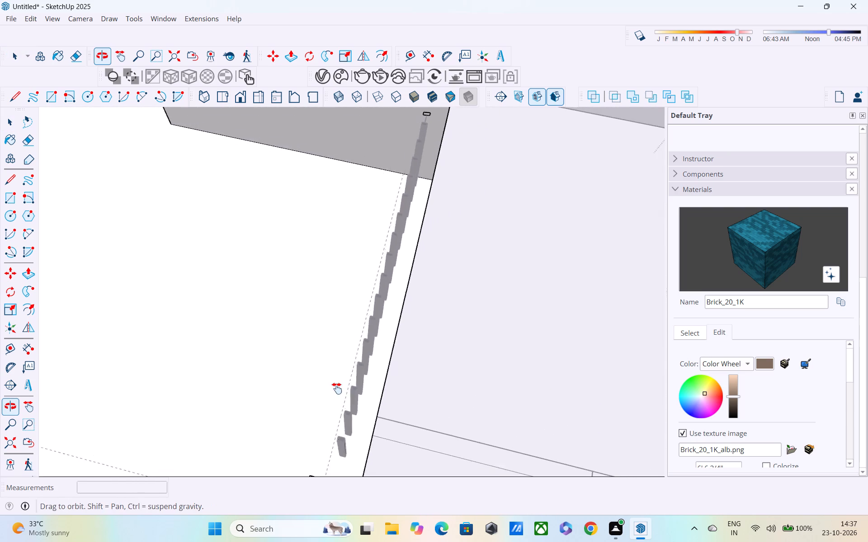
{"action": "middle_click_drag", "start_coordinate": [337, 388], "coordinate": [363, 420], "text": "shift"}
{"action": "middle_click_drag", "start_coordinate": [373, 389], "coordinate": [374, 315], "text": "shift"}
{"action": "scroll", "coordinate": [392, 371], "scroll_direction": "up", "scroll_amount": 4}
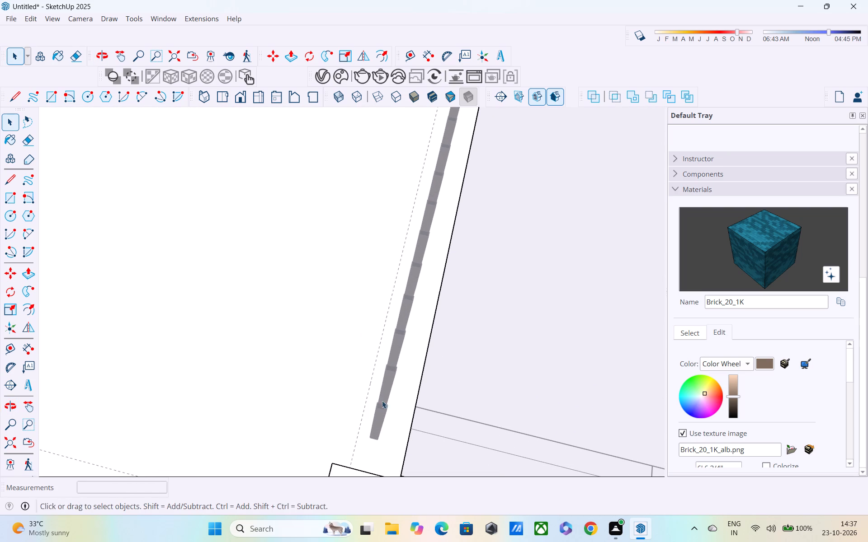
{"action": "double_click", "coordinate": [381, 405]}
{"action": "double_click", "coordinate": [383, 408]}
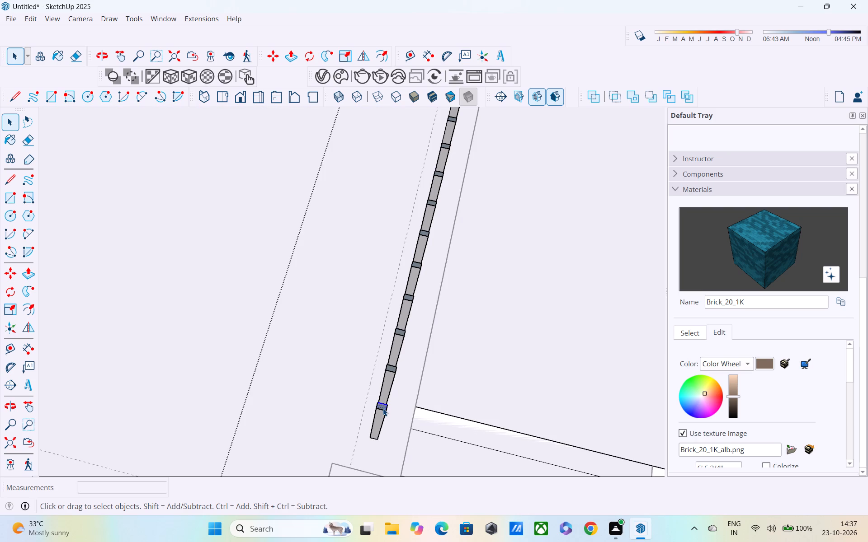
{"action": "double_click", "coordinate": [383, 408]}
{"action": "left_click", "coordinate": [382, 411]}
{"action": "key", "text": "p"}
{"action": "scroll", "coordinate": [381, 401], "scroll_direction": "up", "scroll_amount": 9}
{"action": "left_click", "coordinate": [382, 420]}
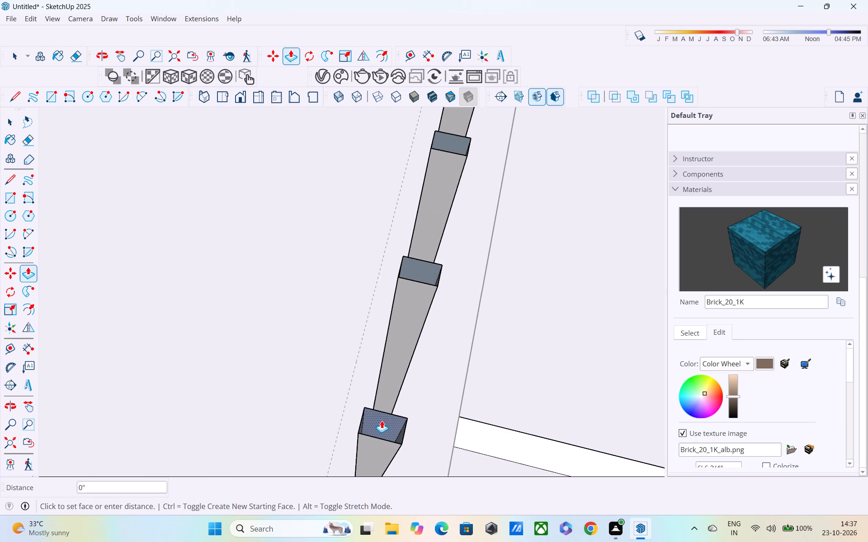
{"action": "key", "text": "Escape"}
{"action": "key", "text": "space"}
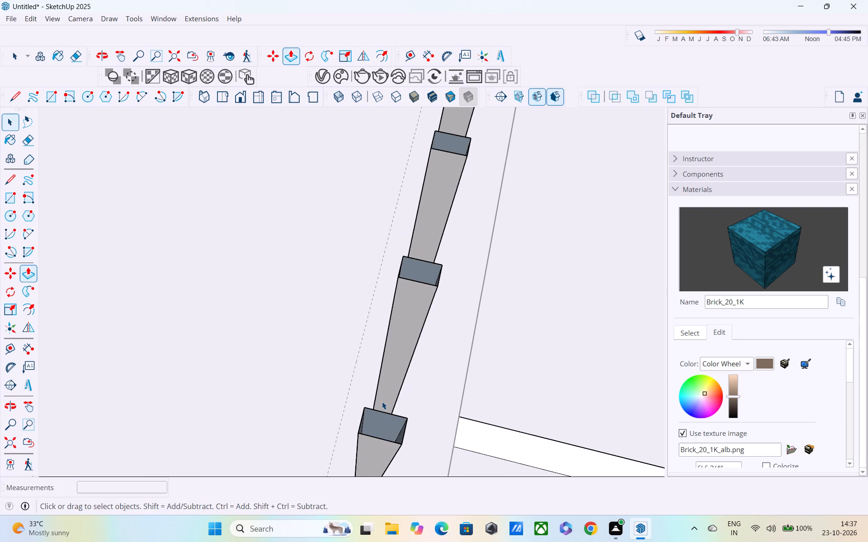
Cap the open top of the end slat with a rectangle drawn between its opposite corners.
{"action": "key", "text": "r"}
{"action": "left_click", "coordinate": [365, 413]}
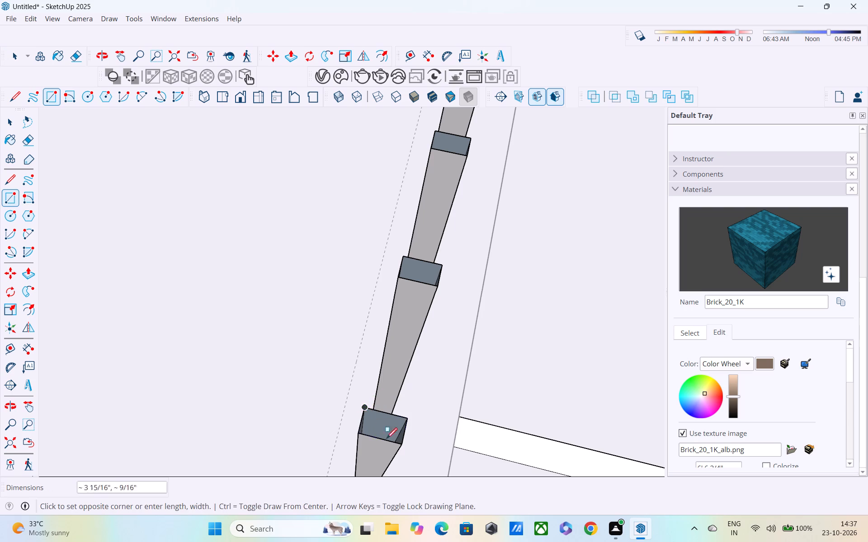
{"action": "left_click", "coordinate": [403, 448]}
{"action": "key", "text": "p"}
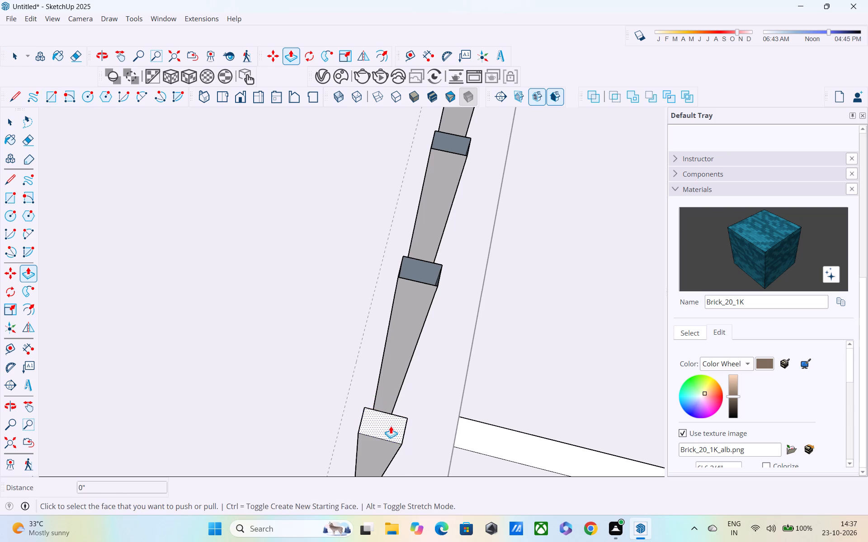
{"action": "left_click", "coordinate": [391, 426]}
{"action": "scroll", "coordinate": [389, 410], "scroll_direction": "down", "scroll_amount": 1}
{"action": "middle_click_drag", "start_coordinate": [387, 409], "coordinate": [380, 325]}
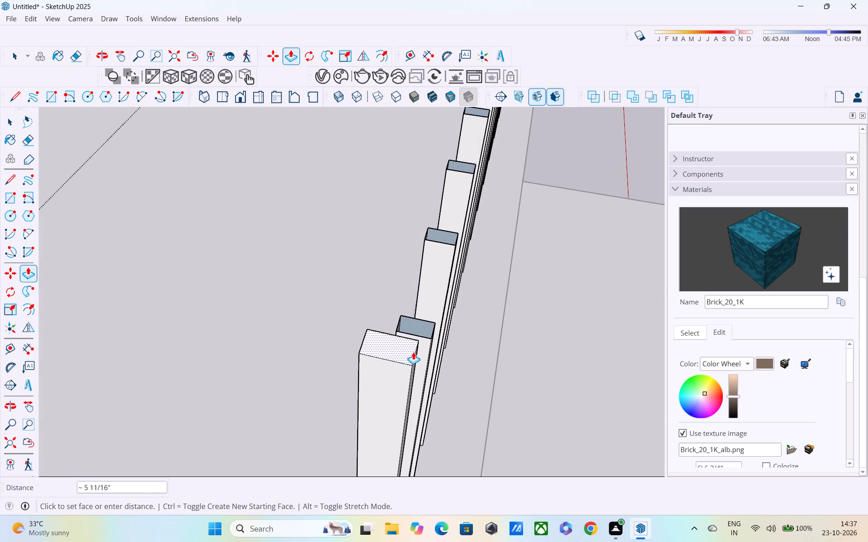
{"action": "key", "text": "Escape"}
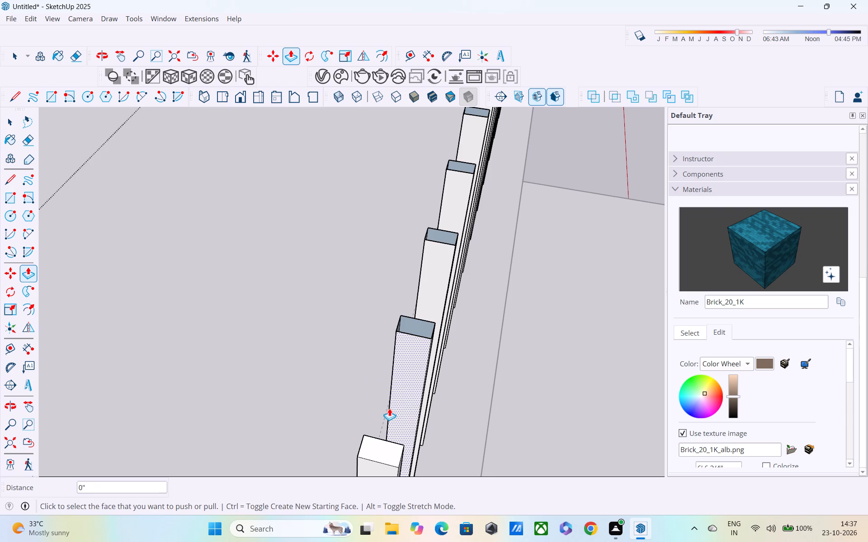
Push/Pull the end slat's capped top face up by 3".
{"action": "middle_click_drag", "start_coordinate": [389, 408], "coordinate": [385, 354], "text": "shift"}
{"action": "left_click", "coordinate": [378, 377]}
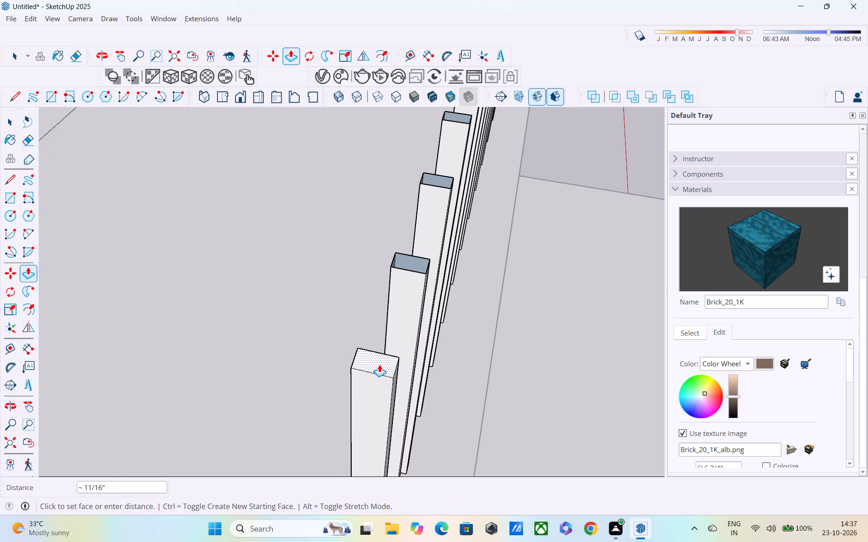
{"action": "type", "text": "3\""}
{"action": "key", "text": "Return"}
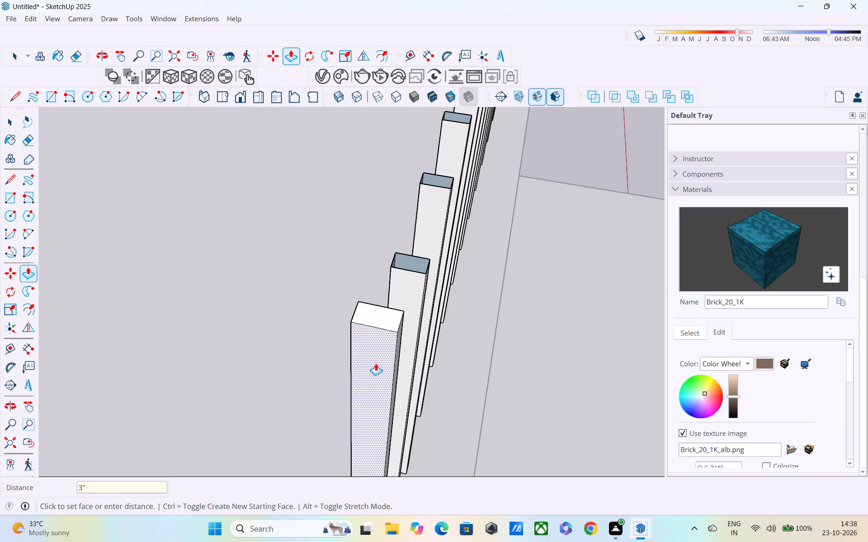
Start a line at the second slat's top corner, then undo it and the end slat's 3" extension.
{"action": "middle_click_drag", "start_coordinate": [376, 363], "coordinate": [0, 292]}
{"action": "middle_click_drag", "start_coordinate": [206, 394], "coordinate": [229, 357]}
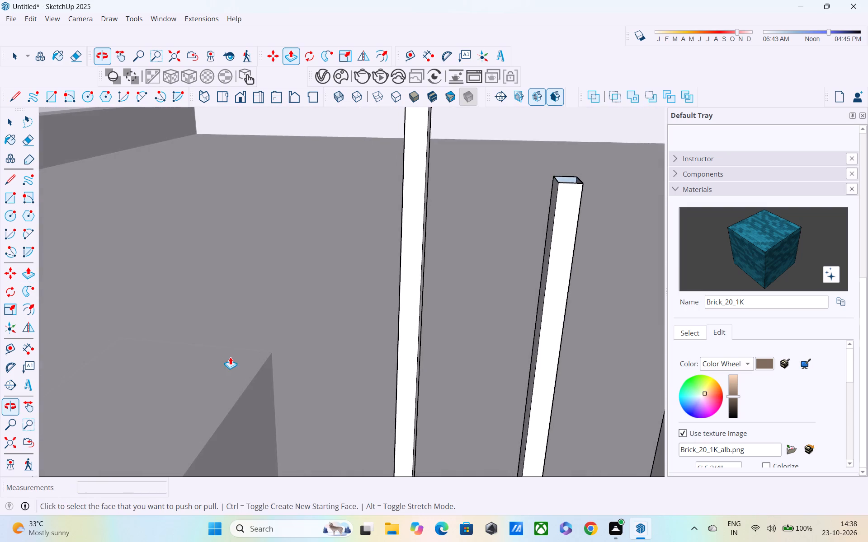
{"action": "scroll", "coordinate": [236, 357], "scroll_direction": "down", "scroll_amount": 4}
{"action": "key", "text": "semicolon"}
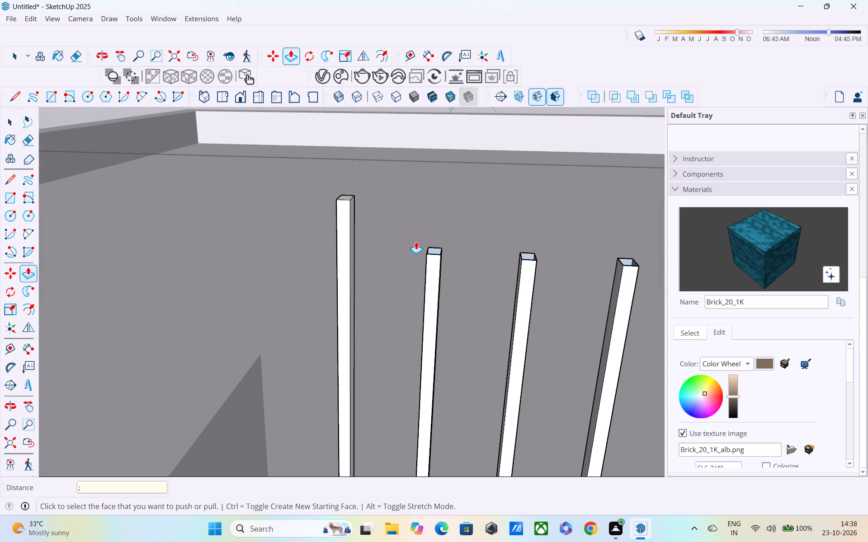
{"action": "key", "text": "l"}
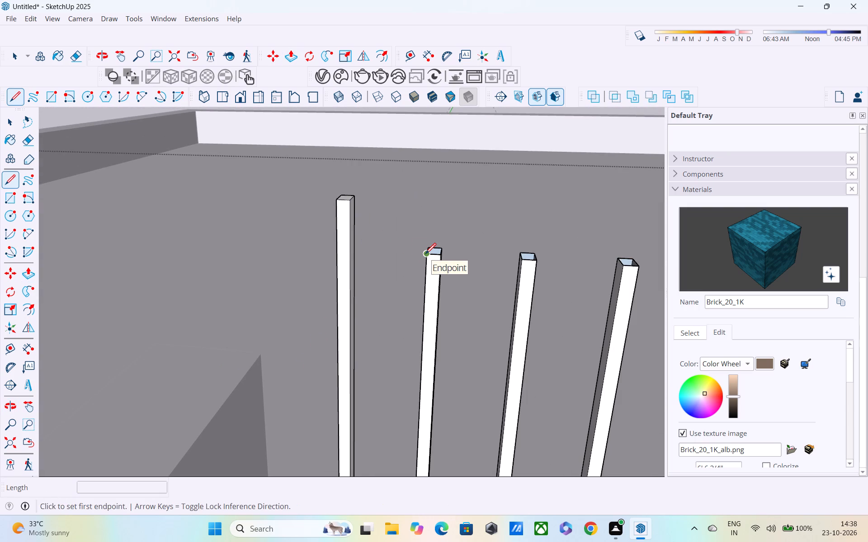
{"action": "left_click", "coordinate": [425, 255]}
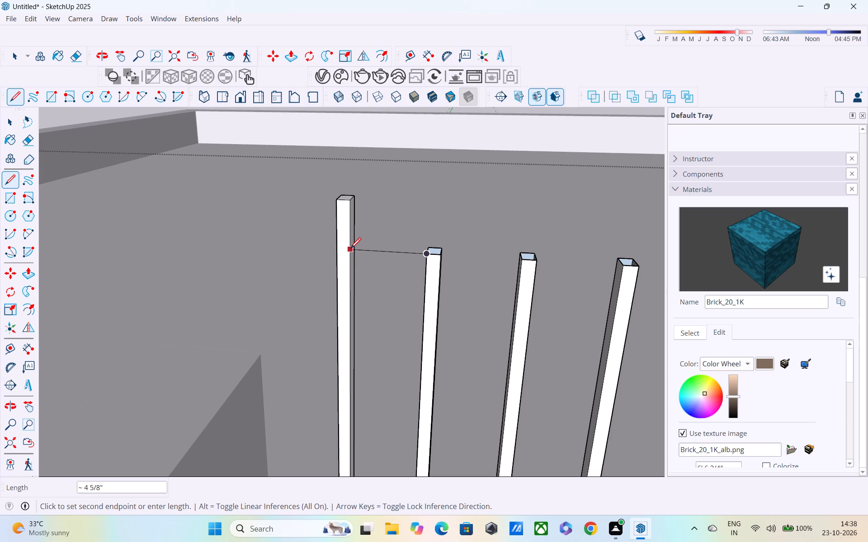
{"action": "key", "text": "ctrl+z"}
{"action": "key", "text": "ctrl+z"}
Push/Pull the end slat's capped top face up by 2".
{"action": "middle_click_drag", "start_coordinate": [352, 266], "coordinate": [417, 409]}
{"action": "key", "text": "space"}
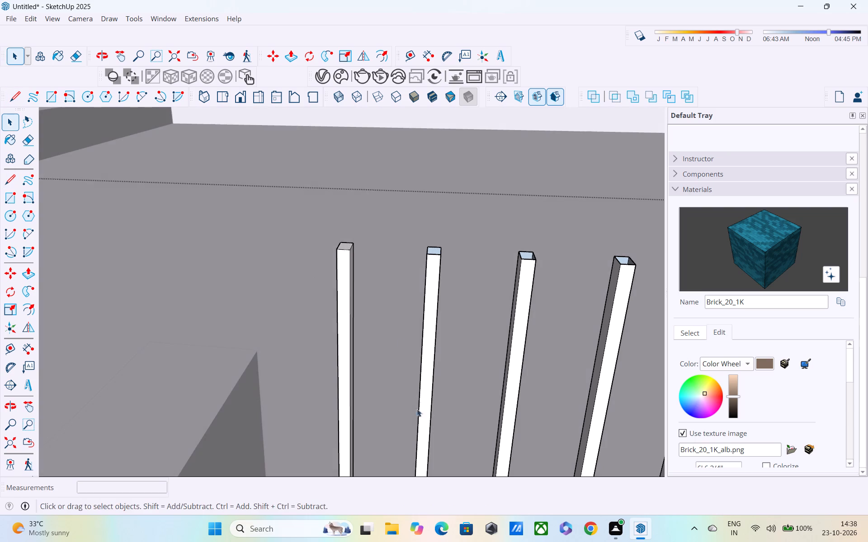
{"action": "middle_click_drag", "start_coordinate": [417, 409], "coordinate": [415, 416]}
{"action": "middle_click_drag", "start_coordinate": [344, 290], "coordinate": [368, 378]}
{"action": "key", "text": "p"}
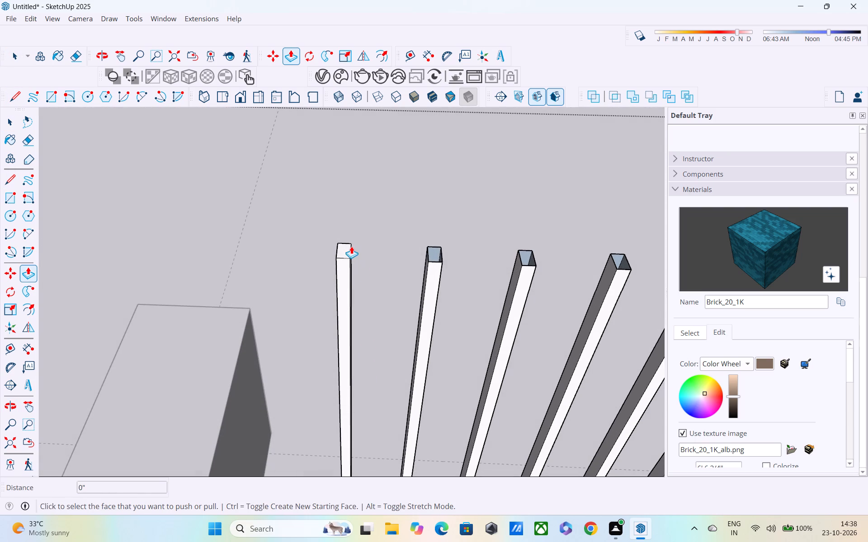
{"action": "left_click", "coordinate": [349, 245]}
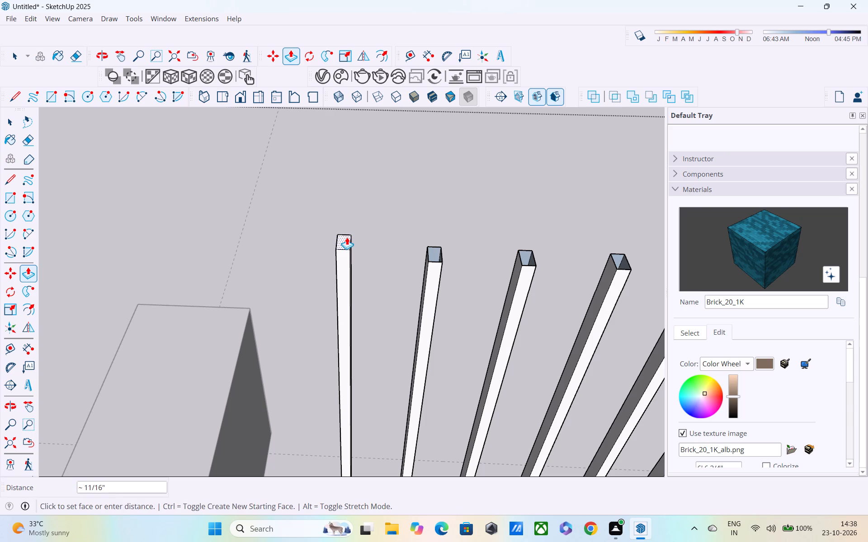
{"action": "type", "text": "2\""}
{"action": "key", "text": "Return"}
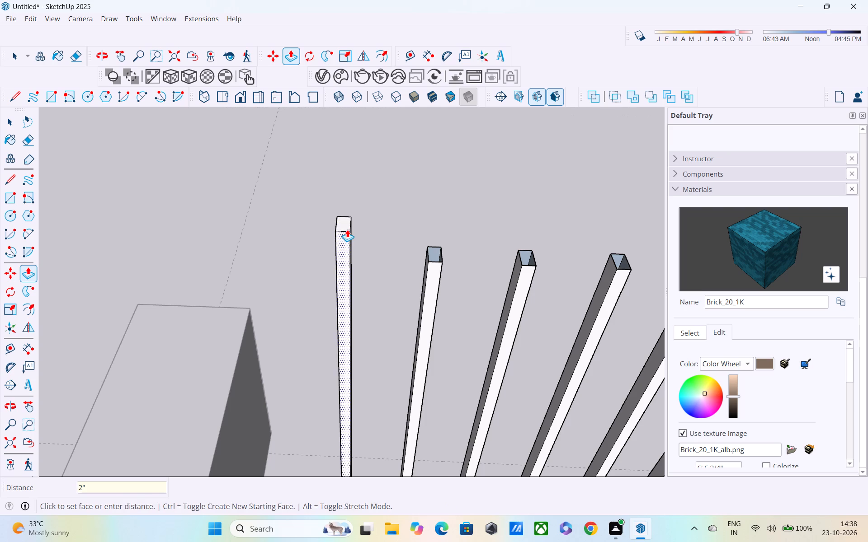
Draw lines from the second slat's top corner to the end slat and across its inner face, marking off its raised top portion.
{"action": "middle_click_drag", "start_coordinate": [345, 228], "coordinate": [194, 145]}
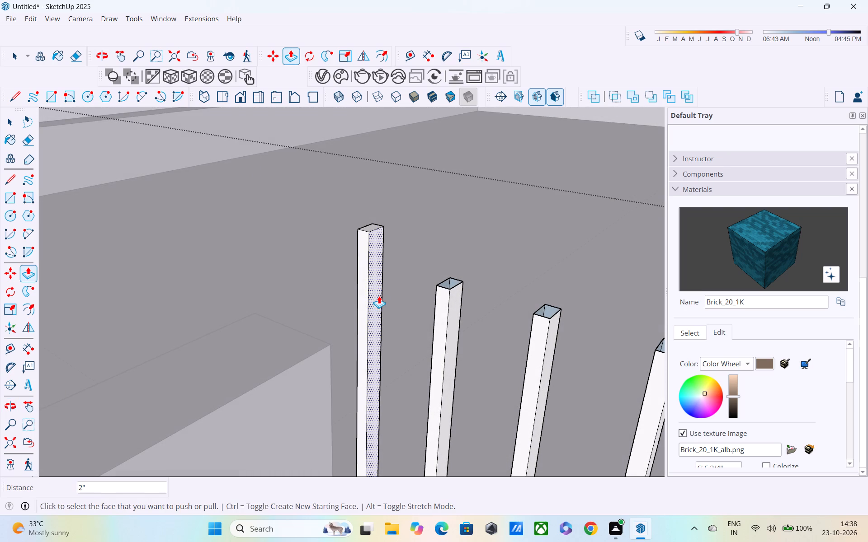
{"action": "key", "text": "l"}
{"action": "left_click", "coordinate": [437, 285]}
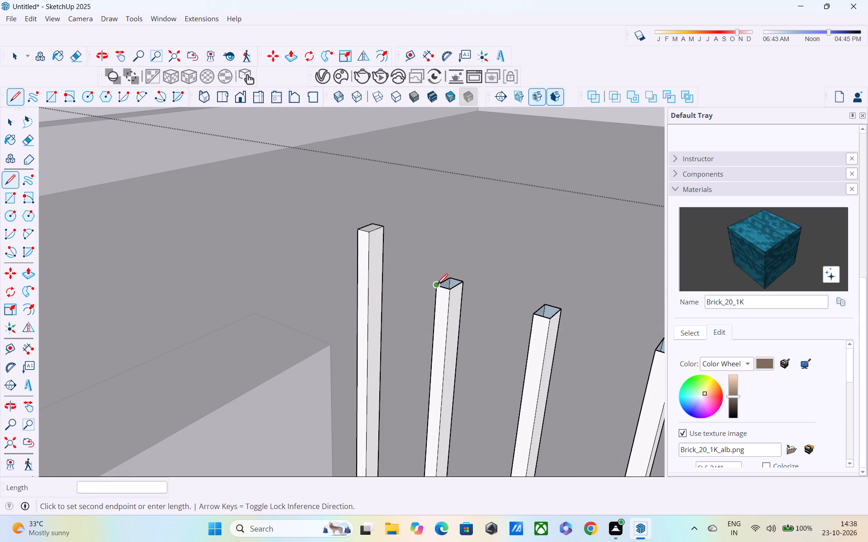
{"action": "left_click", "coordinate": [364, 266]}
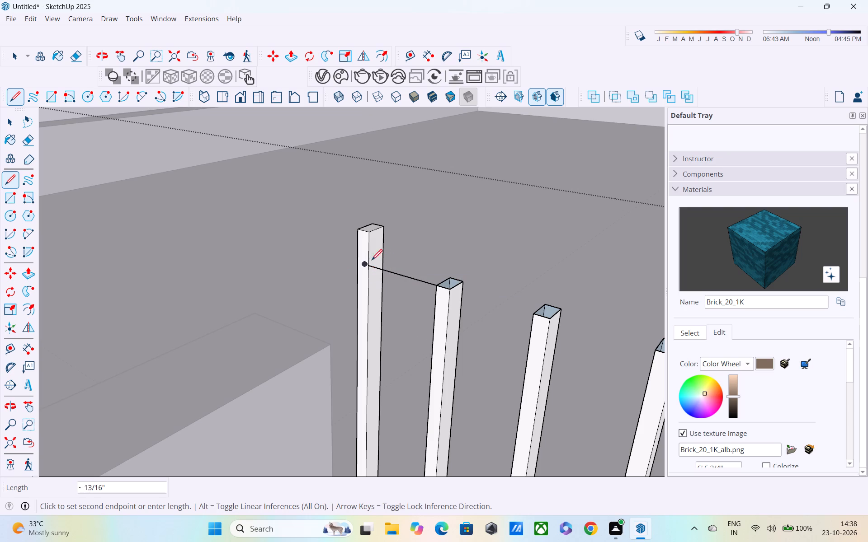
{"action": "left_click", "coordinate": [369, 264]}
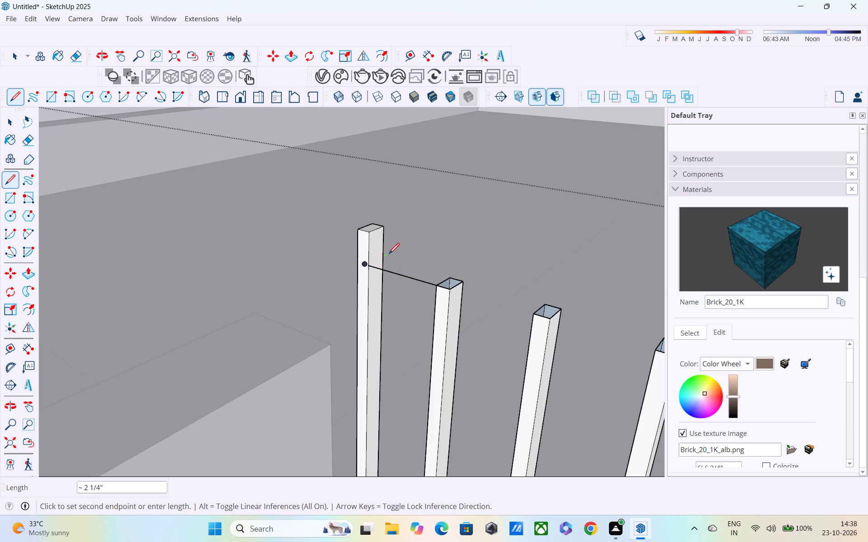
{"action": "left_click", "coordinate": [387, 256]}
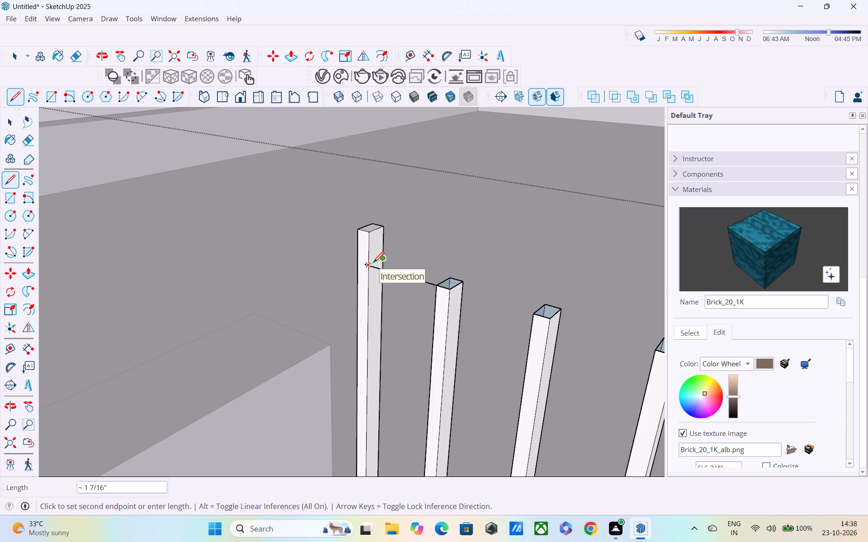
{"action": "left_click", "coordinate": [373, 263]}
Push/Pull the end slat's marked-off inner face about 7' along the slat tops to form the top rail, ending by the far parapet wall.
{"action": "middle_click_drag", "start_coordinate": [373, 263], "coordinate": [321, 239]}
{"action": "scroll", "coordinate": [366, 242], "scroll_direction": "up", "scroll_amount": 3}
{"action": "middle_click_drag", "start_coordinate": [367, 243], "coordinate": [367, 247]}
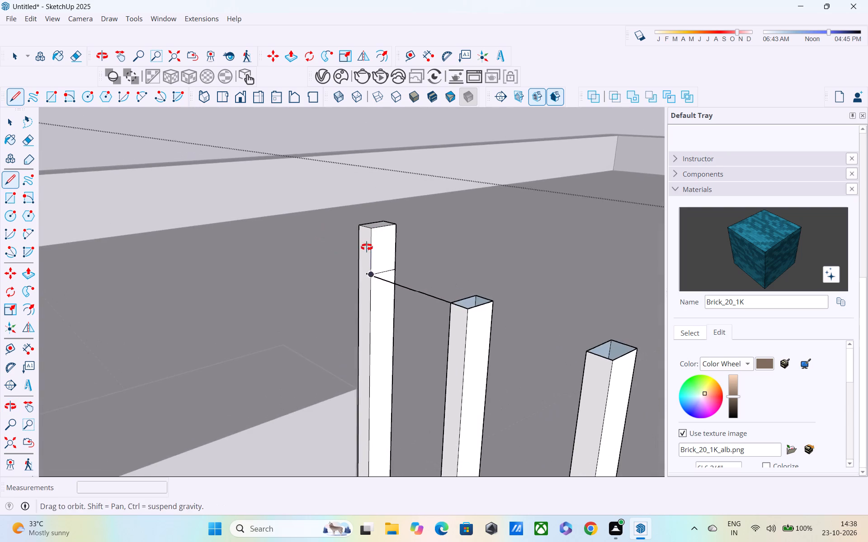
{"action": "middle_click_drag", "start_coordinate": [367, 247], "coordinate": [340, 275]}
{"action": "key", "text": "p"}
{"action": "left_click", "coordinate": [381, 250]}
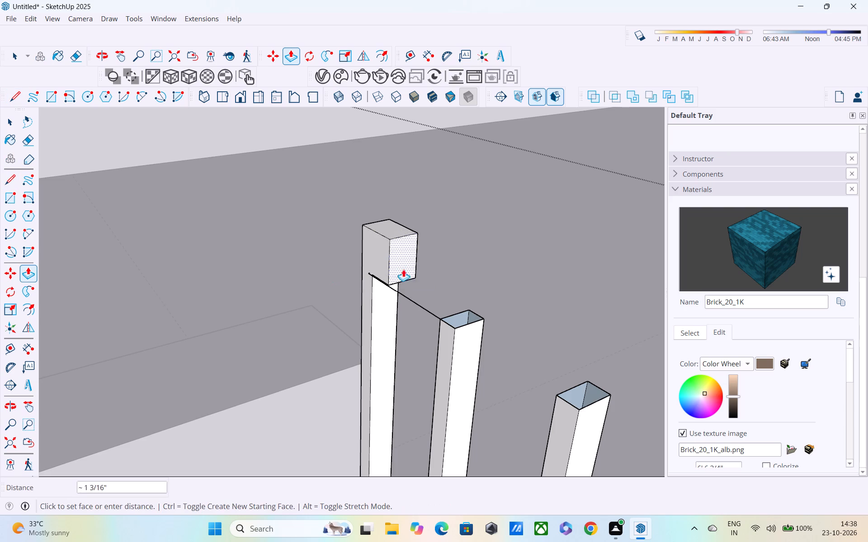
{"action": "scroll", "coordinate": [420, 295], "scroll_direction": "down", "scroll_amount": 5}
{"action": "scroll", "coordinate": [480, 343], "scroll_direction": "down", "scroll_amount": 15}
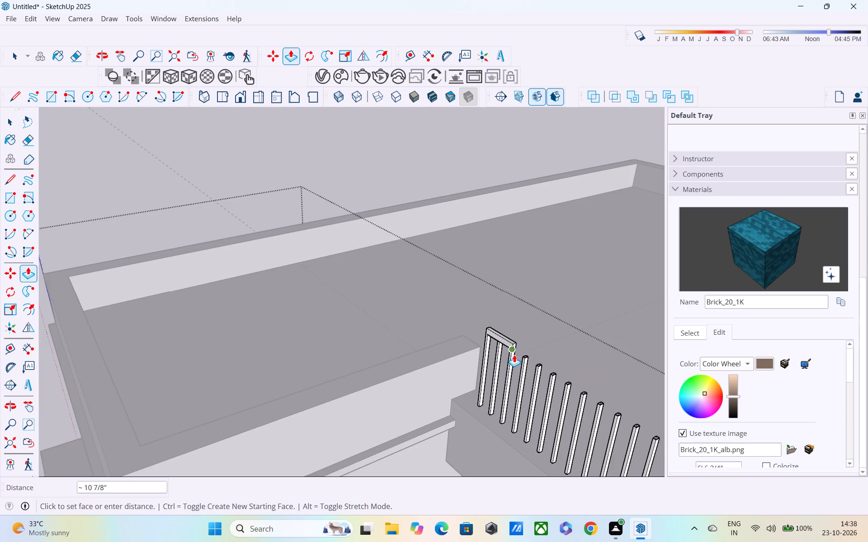
{"action": "middle_click_drag", "start_coordinate": [539, 370], "coordinate": [325, 292], "text": "shift"}
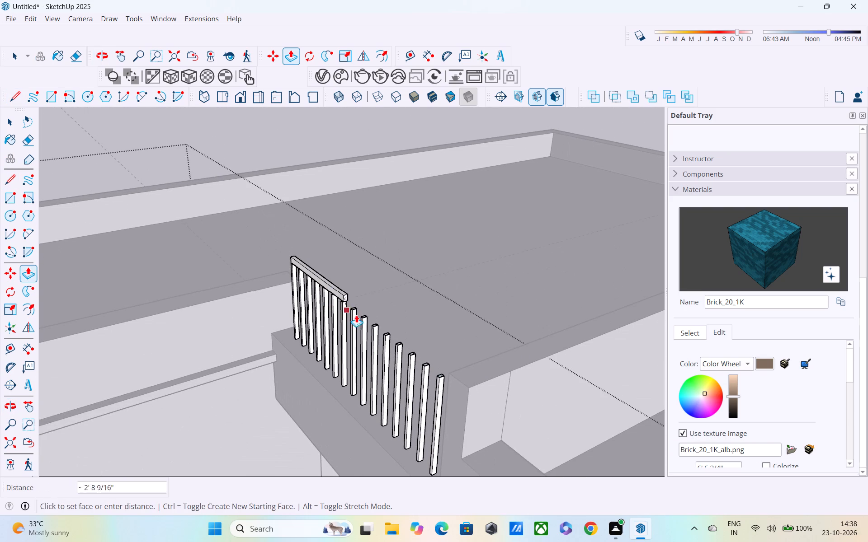
{"action": "middle_click_drag", "start_coordinate": [448, 372], "coordinate": [592, 299]}
{"action": "middle_click_drag", "start_coordinate": [434, 340], "coordinate": [341, 340]}
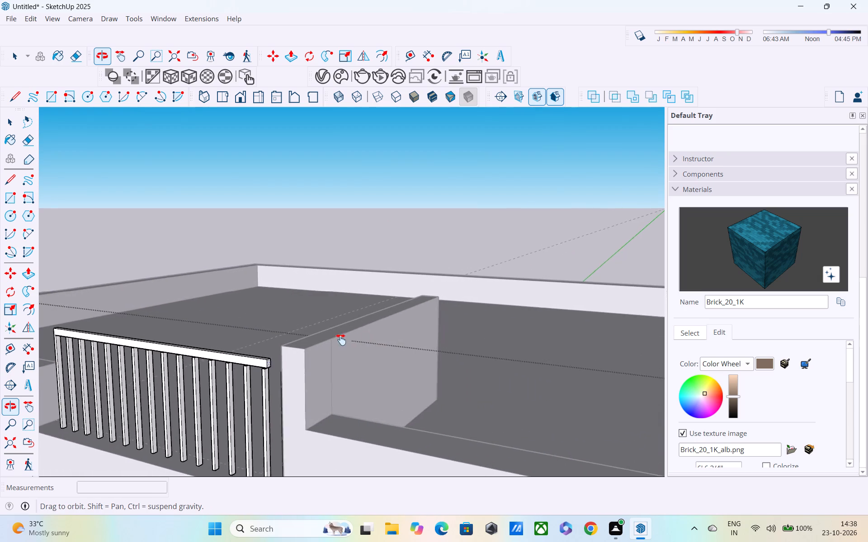
{"action": "middle_click_drag", "start_coordinate": [341, 340], "coordinate": [329, 339]}
{"action": "middle_click_drag", "start_coordinate": [299, 343], "coordinate": [562, 337]}
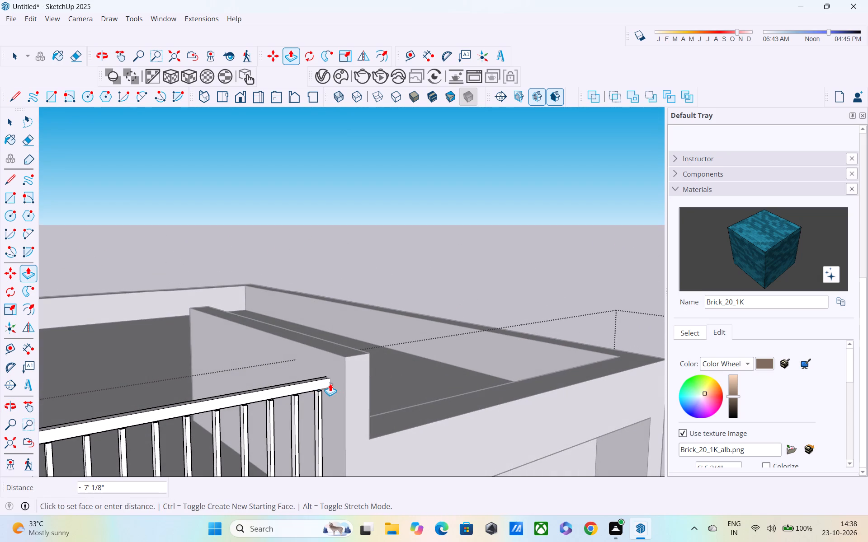
{"action": "left_click", "coordinate": [338, 387]}
Draw a 1 3/8" line across the starting slat's outer end face, level with the top rail's underside.
{"action": "scroll", "coordinate": [307, 388], "scroll_direction": "down", "scroll_amount": 4}
{"action": "middle_click_drag", "start_coordinate": [301, 385], "coordinate": [496, 331]}
{"action": "middle_click_drag", "start_coordinate": [234, 377], "coordinate": [318, 377]}
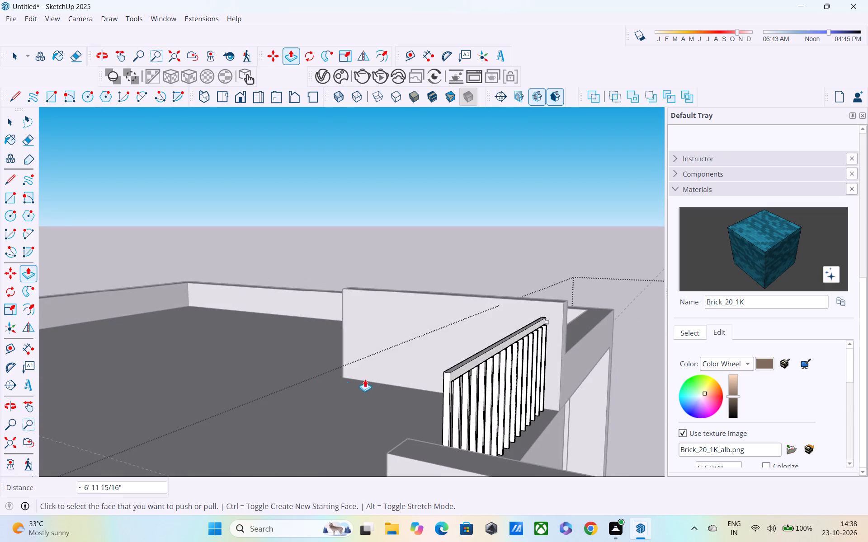
{"action": "scroll", "coordinate": [388, 383], "scroll_direction": "up", "scroll_amount": 4}
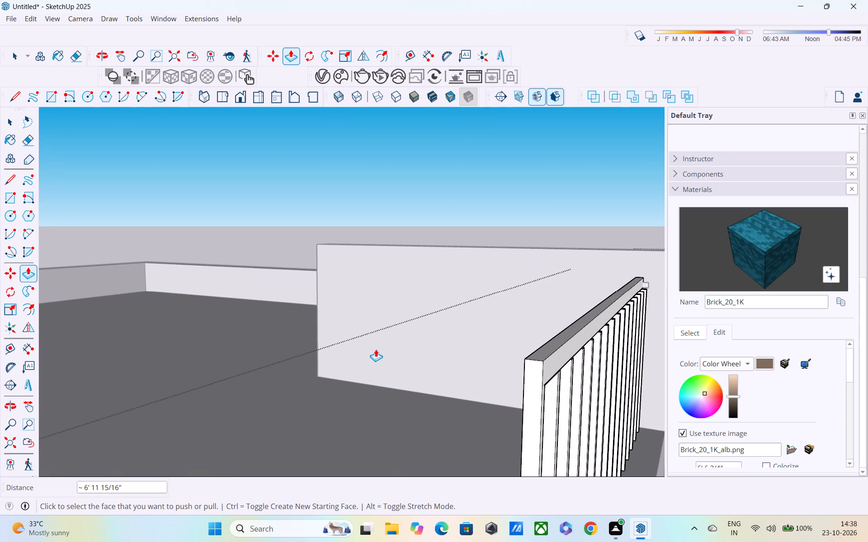
{"action": "key", "text": "l"}
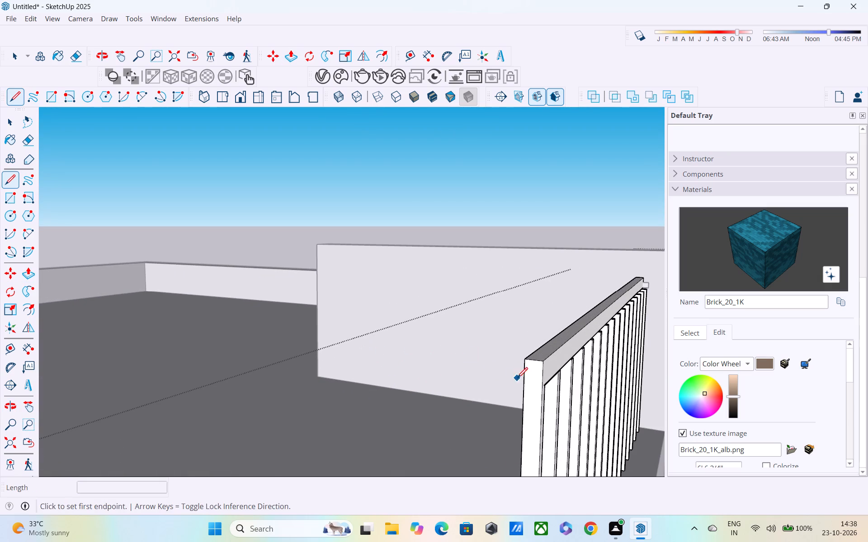
{"action": "left_click", "coordinate": [542, 387]}
{"action": "left_click", "coordinate": [526, 386]}
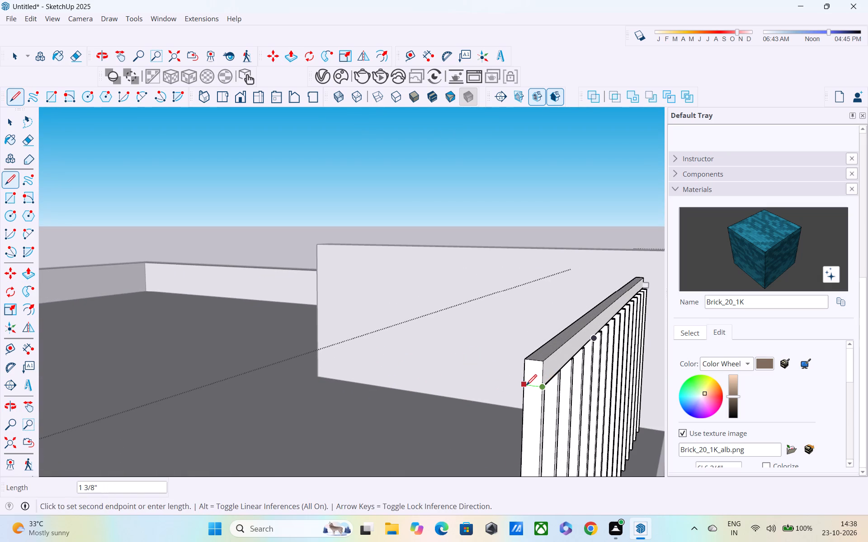
Push/Pull the top rail's outer end face outward by about 7 7/16" toward the nearby parapet wall, and leave the slat group's editing.
{"action": "key", "text": "p"}
{"action": "left_click", "coordinate": [532, 368]}
{"action": "scroll", "coordinate": [517, 383], "scroll_direction": "down", "scroll_amount": 3}
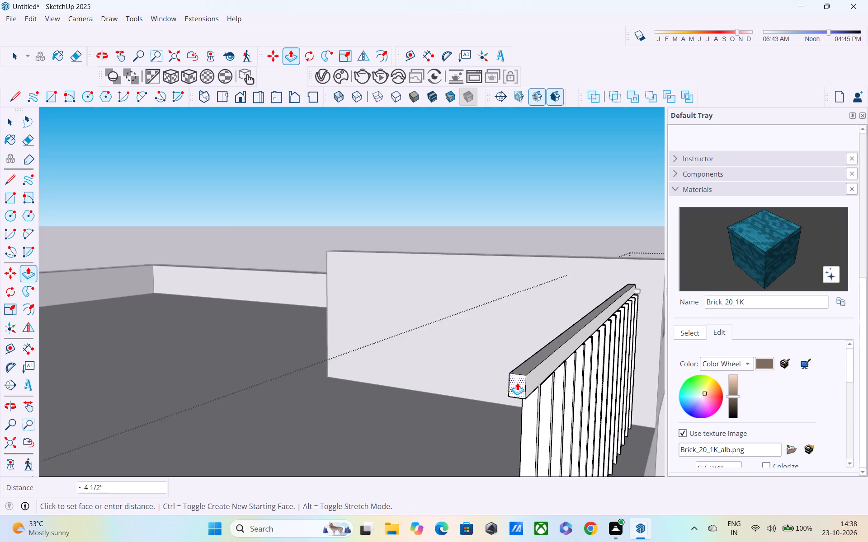
{"action": "middle_click_drag", "start_coordinate": [505, 375], "coordinate": [625, 334]}
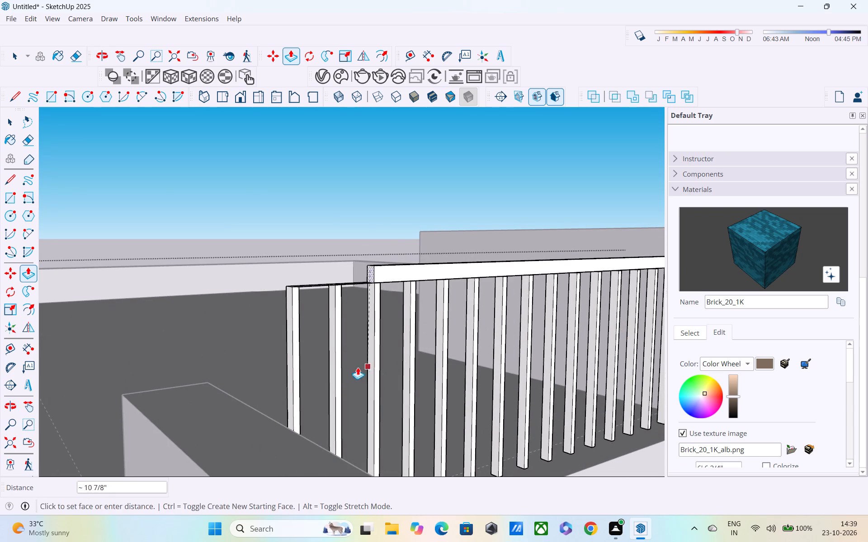
{"action": "left_click", "coordinate": [214, 386]}
{"action": "middle_click_drag", "start_coordinate": [239, 383], "coordinate": [138, 378]}
{"action": "scroll", "coordinate": [132, 376], "scroll_direction": "down", "scroll_amount": 14}
{"action": "middle_click_drag", "start_coordinate": [150, 357], "coordinate": [195, 284]}
{"action": "scroll", "coordinate": [196, 284], "scroll_direction": "down", "scroll_amount": 7}
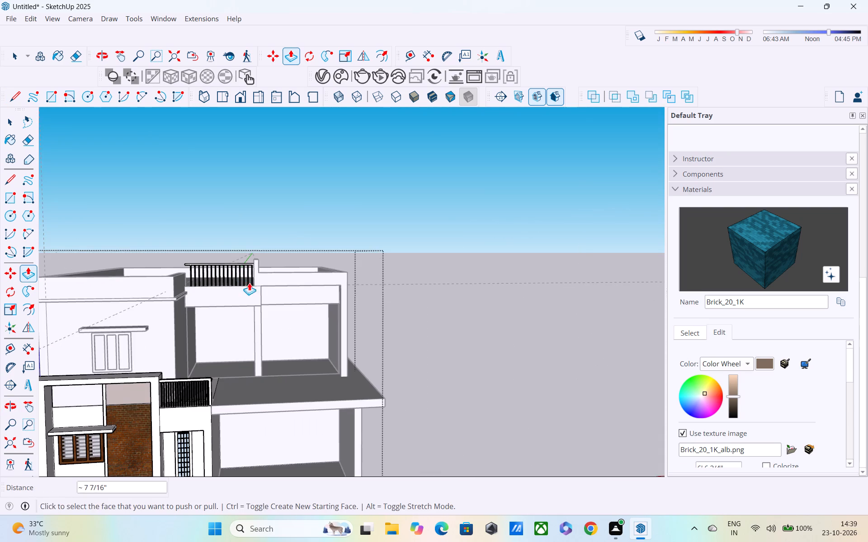
{"action": "key", "text": "space"}
{"action": "left_click", "coordinate": [499, 243]}
Delete the construction guides running front to back beside the house.
{"action": "middle_click_drag", "start_coordinate": [269, 276], "coordinate": [316, 330]}
{"action": "scroll", "coordinate": [189, 319], "scroll_direction": "down", "scroll_amount": 2}
{"action": "middle_click_drag", "start_coordinate": [209, 322], "coordinate": [361, 298], "text": "shift"}
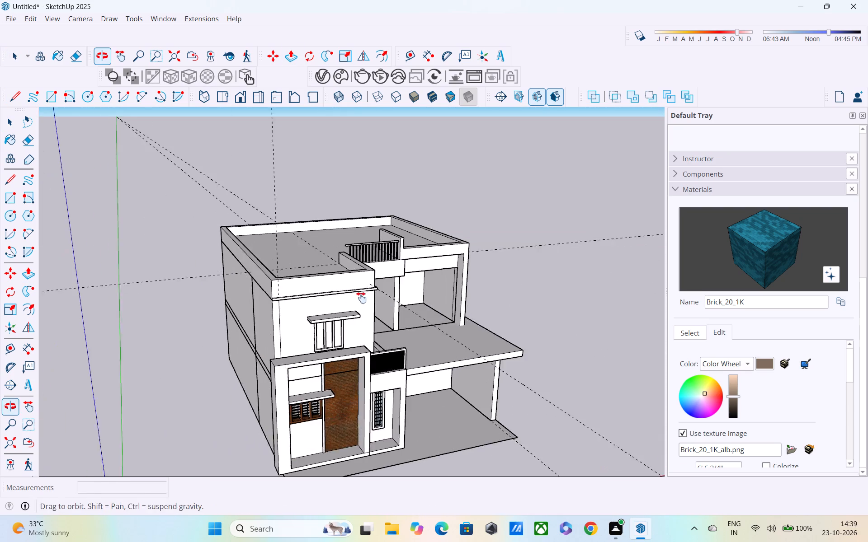
{"action": "middle_click_drag", "start_coordinate": [361, 298], "coordinate": [360, 298], "text": "shift"}
{"action": "scroll", "coordinate": [299, 291], "scroll_direction": "down", "scroll_amount": 9}
{"action": "middle_click_drag", "start_coordinate": [243, 243], "coordinate": [397, 250]}
{"action": "left_click_drag", "start_coordinate": [149, 220], "coordinate": [94, 327]}
{"action": "key", "text": "Delete"}
Examine the house front, the roof railing with its top rail, and the parapet at the upper floor's front corner.
{"action": "scroll", "coordinate": [98, 290], "scroll_direction": "down", "scroll_amount": 3}
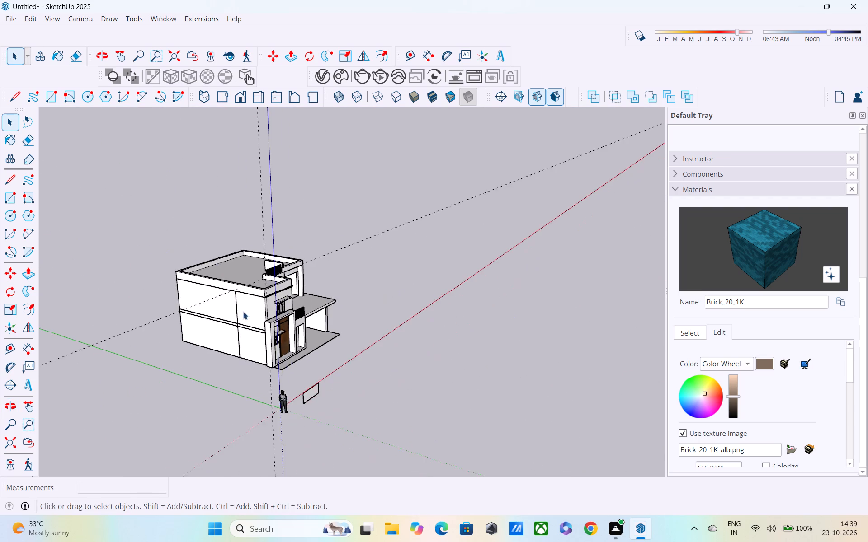
{"action": "middle_click_drag", "start_coordinate": [243, 312], "coordinate": [4, 294]}
{"action": "scroll", "coordinate": [276, 285], "scroll_direction": "up", "scroll_amount": 8}
{"action": "middle_click_drag", "start_coordinate": [358, 241], "coordinate": [354, 168]}
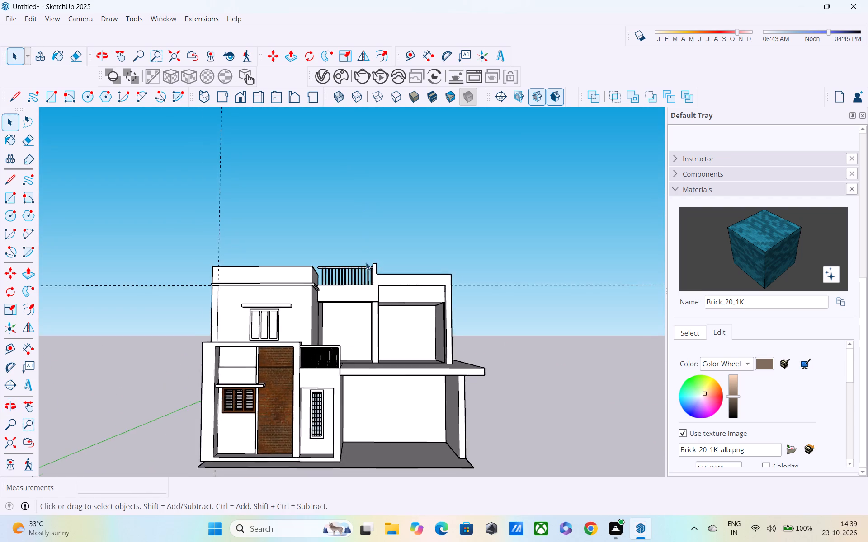
{"action": "scroll", "coordinate": [365, 264], "scroll_direction": "up", "scroll_amount": 7}
{"action": "scroll", "coordinate": [333, 274], "scroll_direction": "down", "scroll_amount": 3}
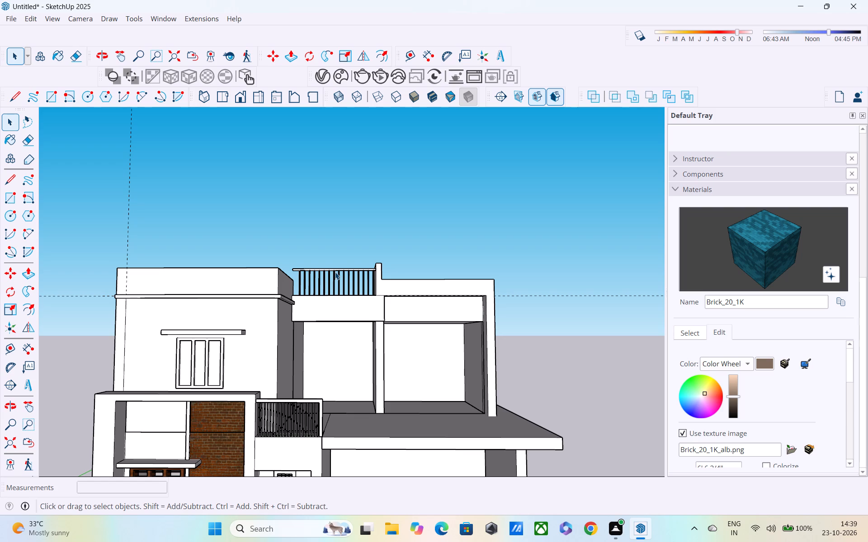
{"action": "middle_click_drag", "start_coordinate": [195, 217], "coordinate": [197, 229]}
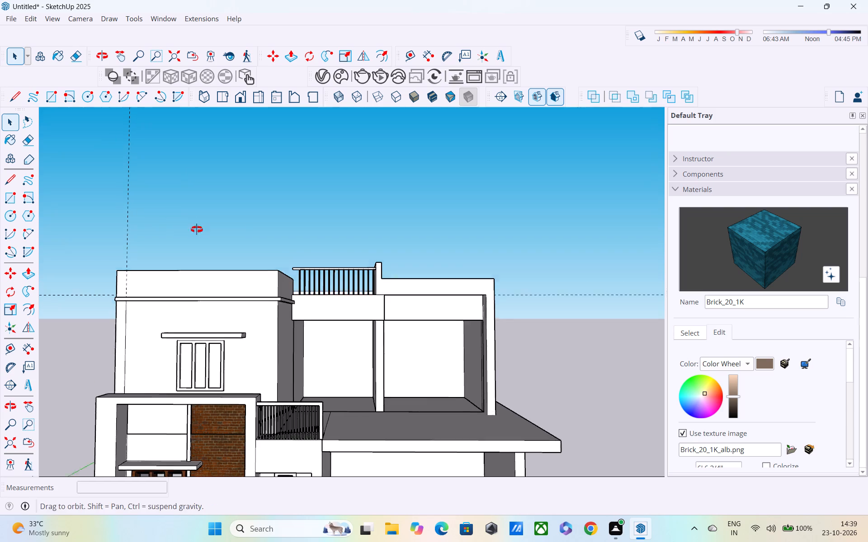
{"action": "middle_click_drag", "start_coordinate": [197, 229], "coordinate": [286, 327]}
{"action": "scroll", "coordinate": [219, 379], "scroll_direction": "up", "scroll_amount": 4}
{"action": "middle_click_drag", "start_coordinate": [116, 337], "coordinate": [192, 287]}
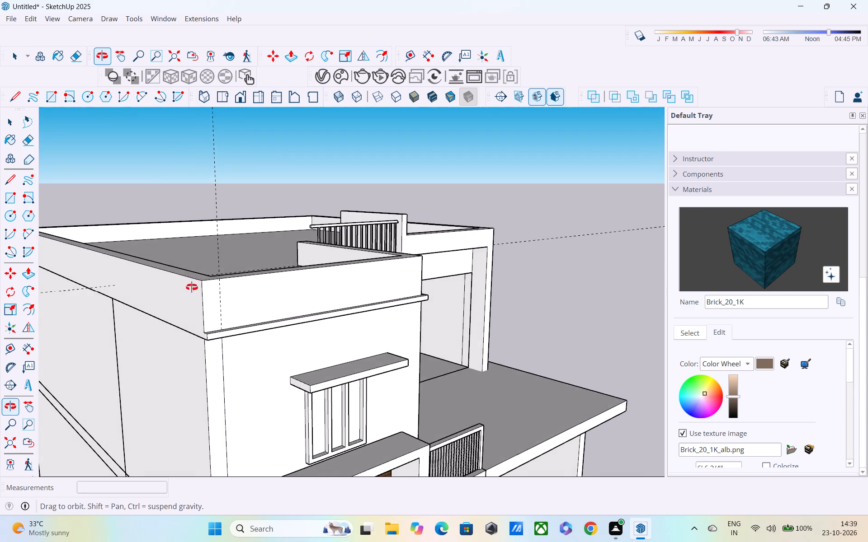
{"action": "middle_click_drag", "start_coordinate": [192, 287], "coordinate": [190, 285]}
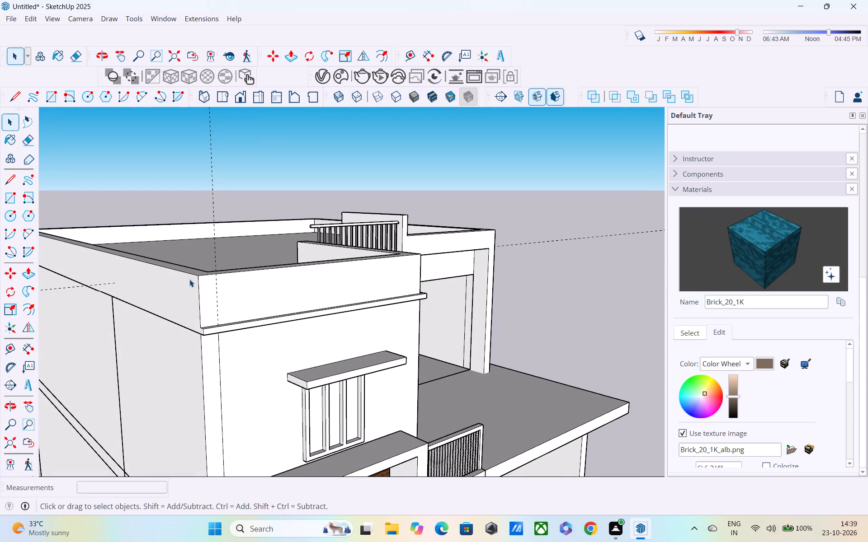
Open the upper-floor wall group and Push/Pull the narrow vertical strip at the front wall's outer corner back by about 1' 3 9/16".
{"action": "middle_click_drag", "start_coordinate": [245, 370], "coordinate": [172, 336]}
{"action": "double_click", "coordinate": [159, 334]}
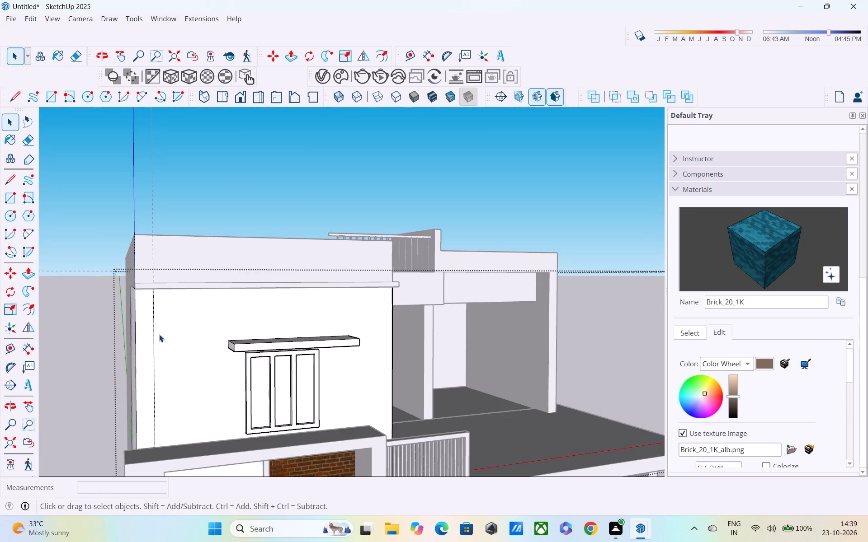
{"action": "key", "text": "p"}
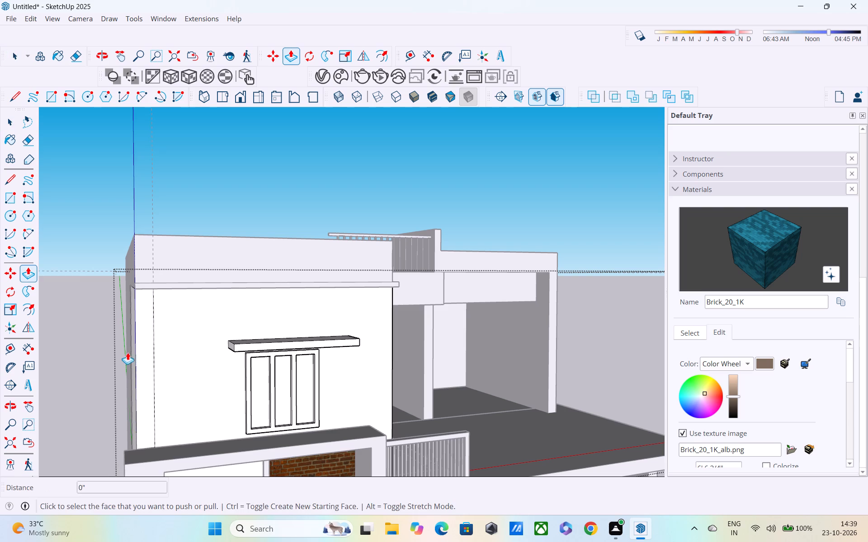
{"action": "left_click", "coordinate": [140, 362]}
{"action": "middle_click_drag", "start_coordinate": [139, 356], "coordinate": [176, 367]}
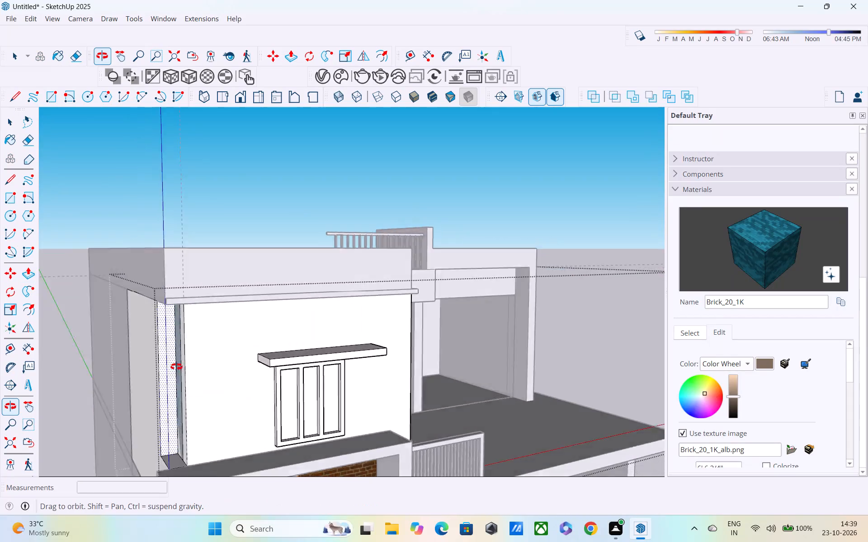
{"action": "middle_click_drag", "start_coordinate": [176, 367], "coordinate": [285, 359]}
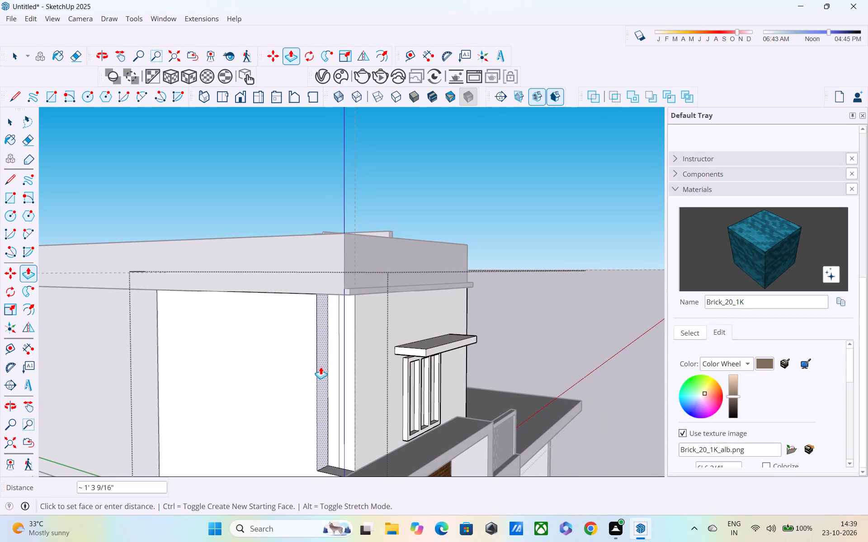
{"action": "left_click", "coordinate": [321, 367]}
Reverse the blue back-facing face in the return of the recess at the front wall's outer corner.
{"action": "middle_click_drag", "start_coordinate": [333, 359], "coordinate": [123, 418]}
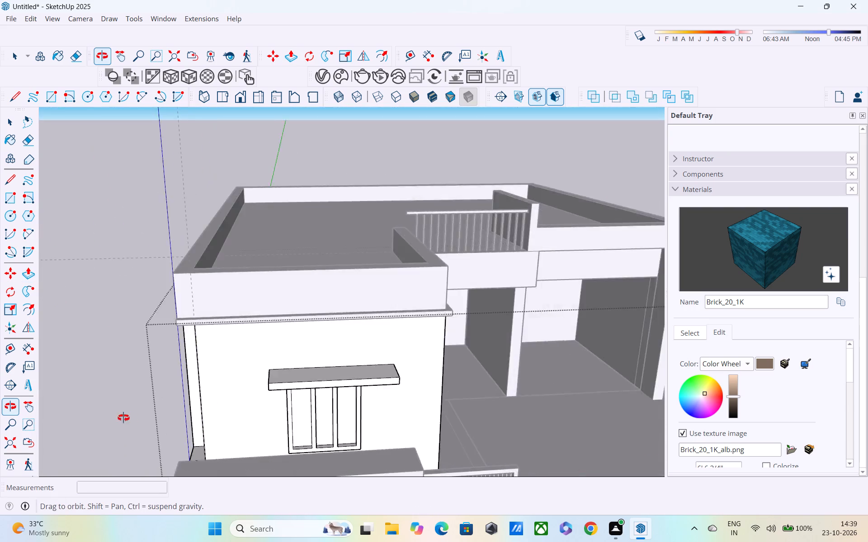
{"action": "middle_click_drag", "start_coordinate": [123, 418], "coordinate": [450, 314]}
{"action": "middle_click_drag", "start_coordinate": [436, 352], "coordinate": [60, 492]}
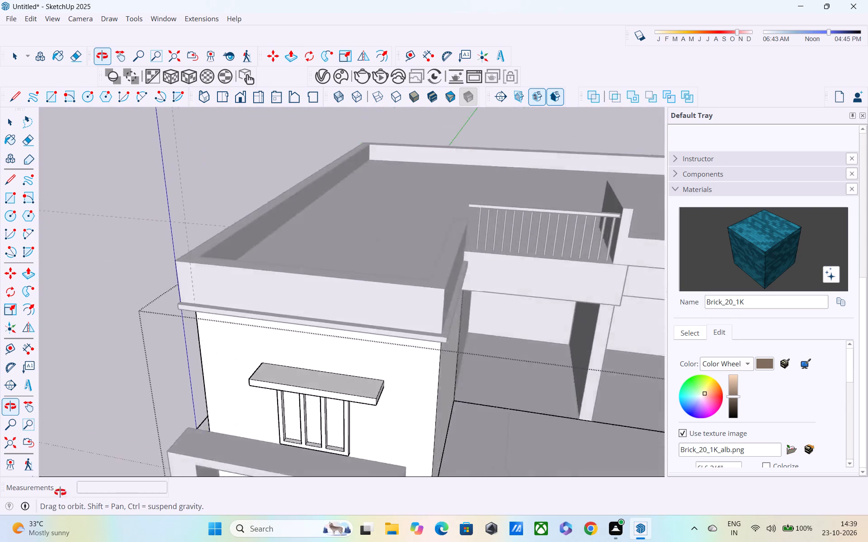
{"action": "middle_click_drag", "start_coordinate": [60, 492], "coordinate": [505, 373]}
{"action": "middle_click_drag", "start_coordinate": [498, 385], "coordinate": [413, 418]}
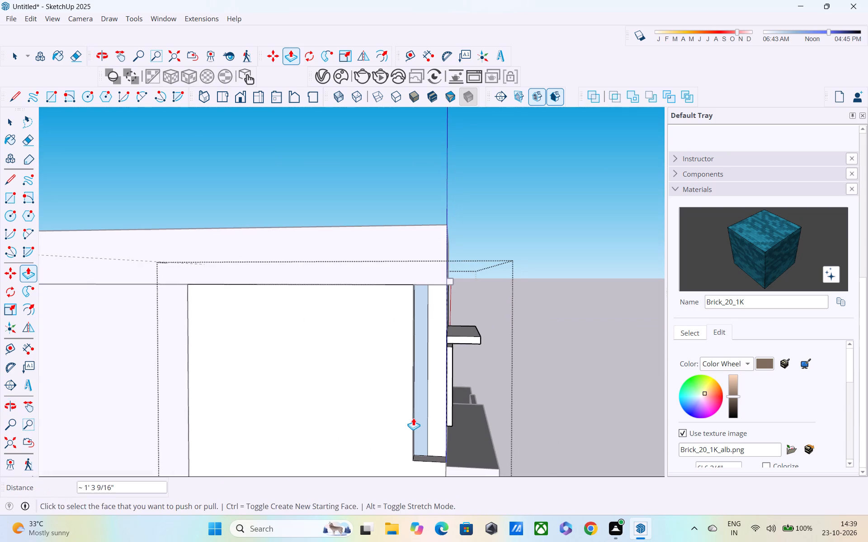
{"action": "key", "text": "space"}
{"action": "left_click", "coordinate": [418, 396]}
{"action": "right_click", "coordinate": [427, 397]}
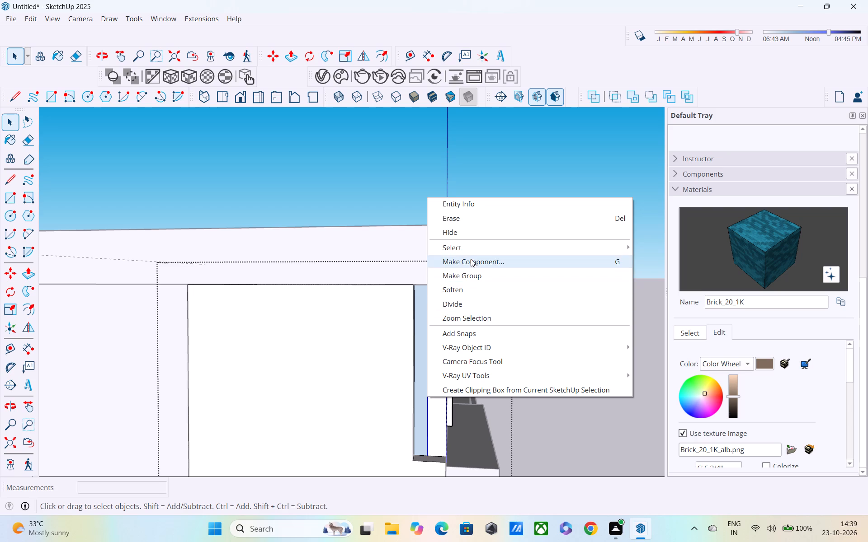
{"action": "left_click", "coordinate": [531, 163]}
{"action": "double_click", "coordinate": [438, 339]}
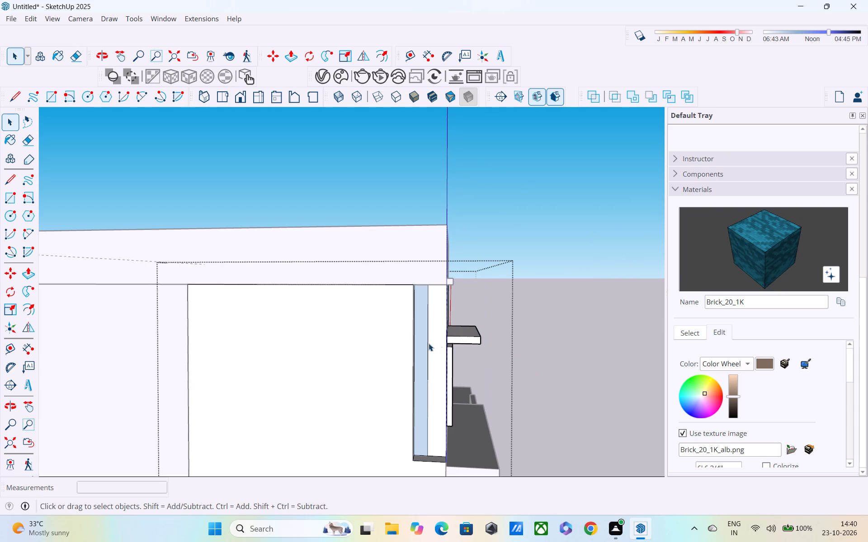
{"action": "left_click", "coordinate": [423, 342]}
{"action": "right_click", "coordinate": [423, 339]}
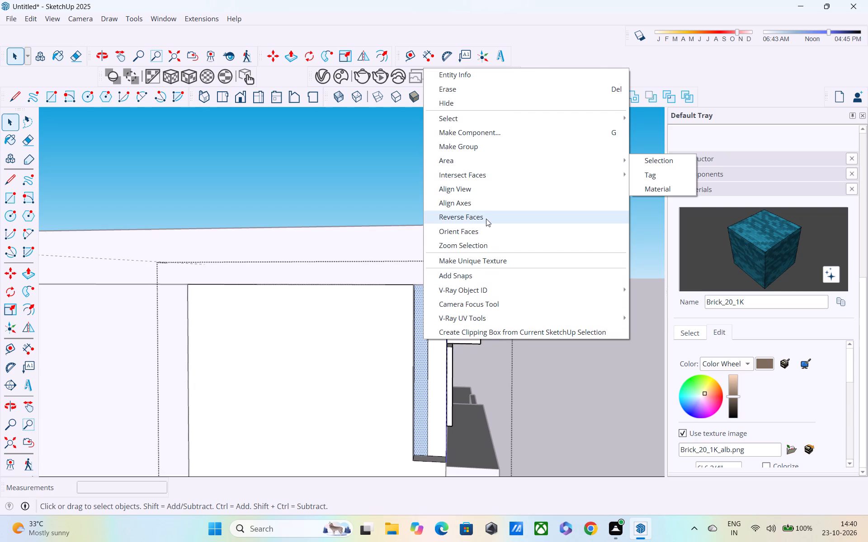
{"action": "left_click", "coordinate": [486, 219]}
Erase the vertical edge dividing the reversed face from the adjoining return face in the corner recess.
{"action": "middle_click_drag", "start_coordinate": [483, 343], "coordinate": [217, 338]}
{"action": "middle_click_drag", "start_coordinate": [350, 315], "coordinate": [521, 317]}
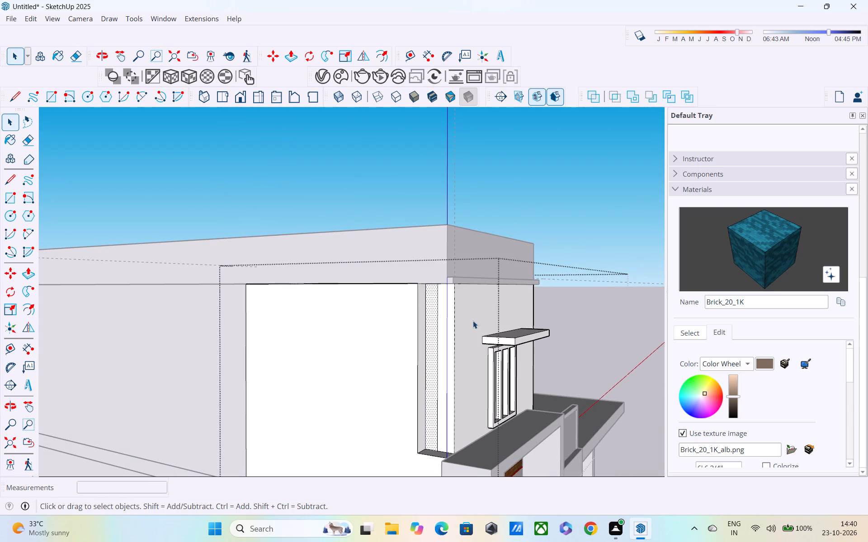
{"action": "middle_click_drag", "start_coordinate": [423, 327], "coordinate": [498, 333]}
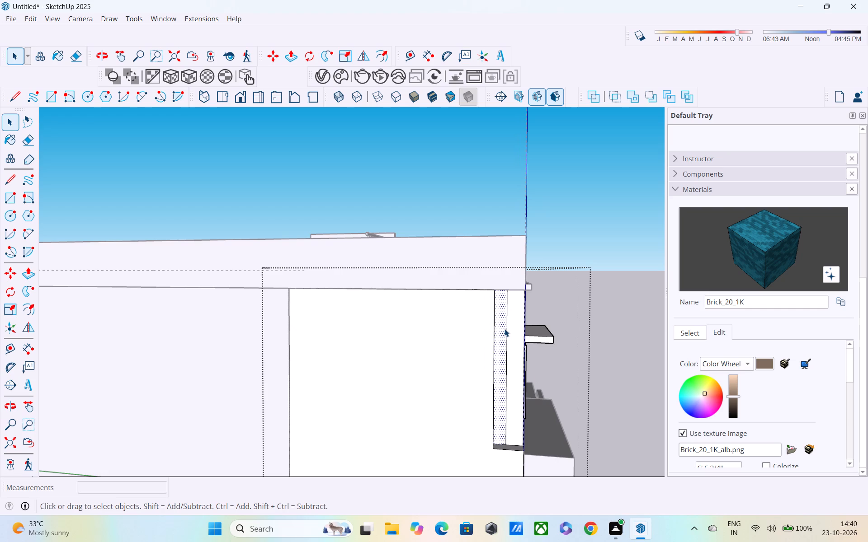
{"action": "key", "text": "e"}
{"action": "scroll", "coordinate": [509, 329], "scroll_direction": "up", "scroll_amount": 2}
{"action": "left_click", "coordinate": [505, 322]}
Examine the recessed front corner and the parapet above it from several angles, and leave the wall group's editing.
{"action": "middle_click_drag", "start_coordinate": [551, 321], "coordinate": [545, 325]}
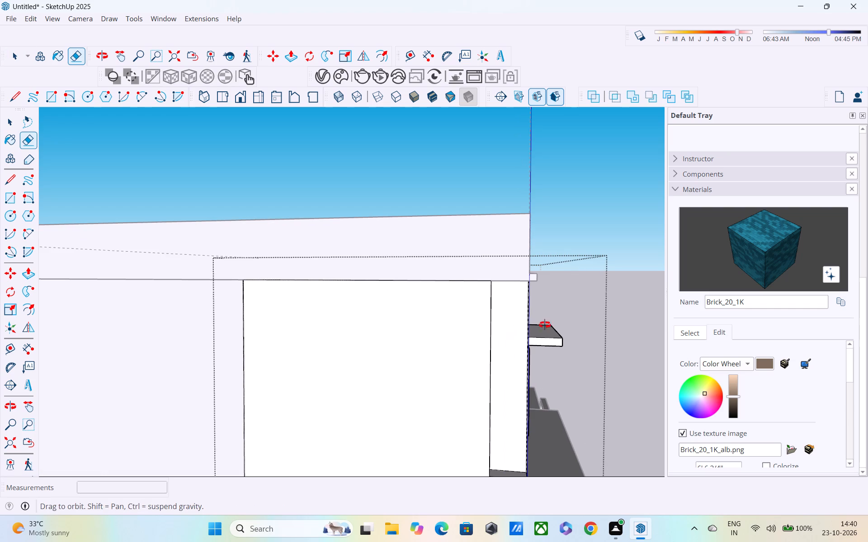
{"action": "middle_click_drag", "start_coordinate": [545, 325], "coordinate": [319, 311]}
{"action": "scroll", "coordinate": [319, 310], "scroll_direction": "down", "scroll_amount": 3}
{"action": "middle_click_drag", "start_coordinate": [319, 330], "coordinate": [260, 355]}
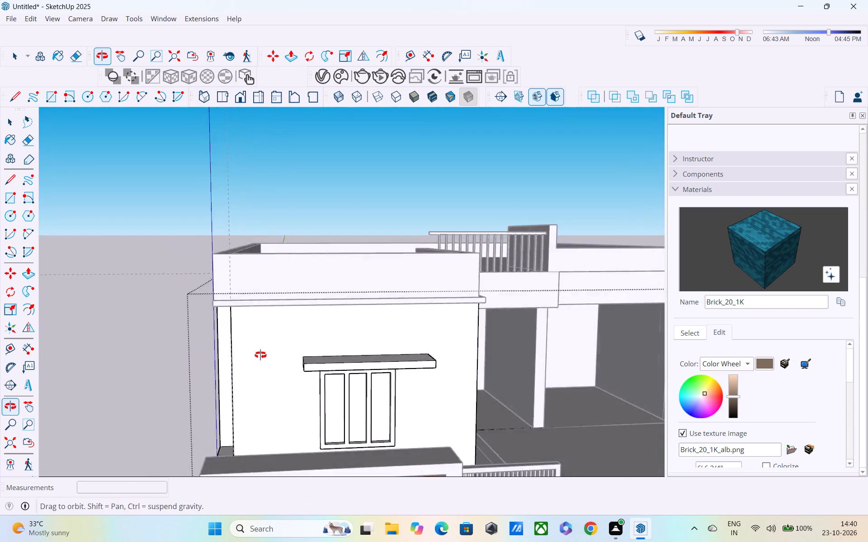
{"action": "middle_click_drag", "start_coordinate": [260, 355], "coordinate": [225, 357]}
{"action": "middle_click_drag", "start_coordinate": [226, 357], "coordinate": [343, 364]}
{"action": "scroll", "coordinate": [328, 362], "scroll_direction": "down", "scroll_amount": 2}
{"action": "middle_click_drag", "start_coordinate": [325, 360], "coordinate": [293, 328]}
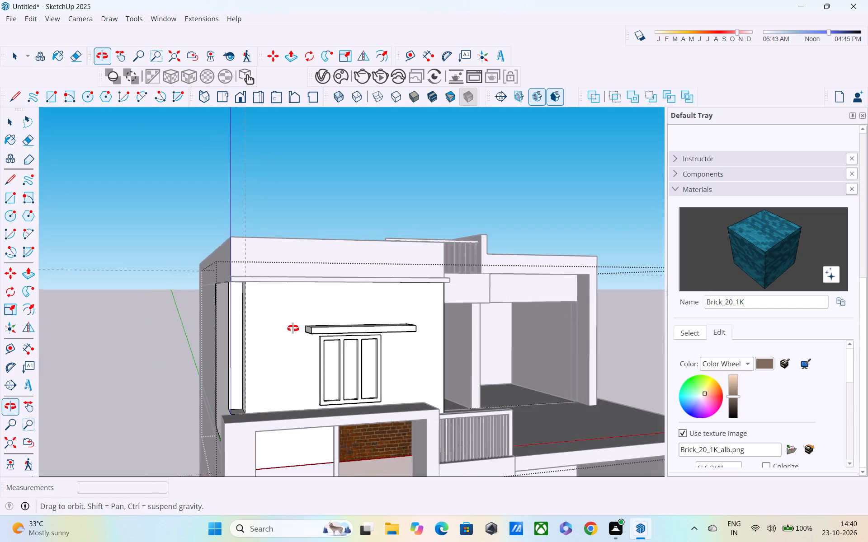
{"action": "middle_click_drag", "start_coordinate": [293, 328], "coordinate": [292, 328]}
{"action": "middle_click_drag", "start_coordinate": [281, 317], "coordinate": [409, 323]}
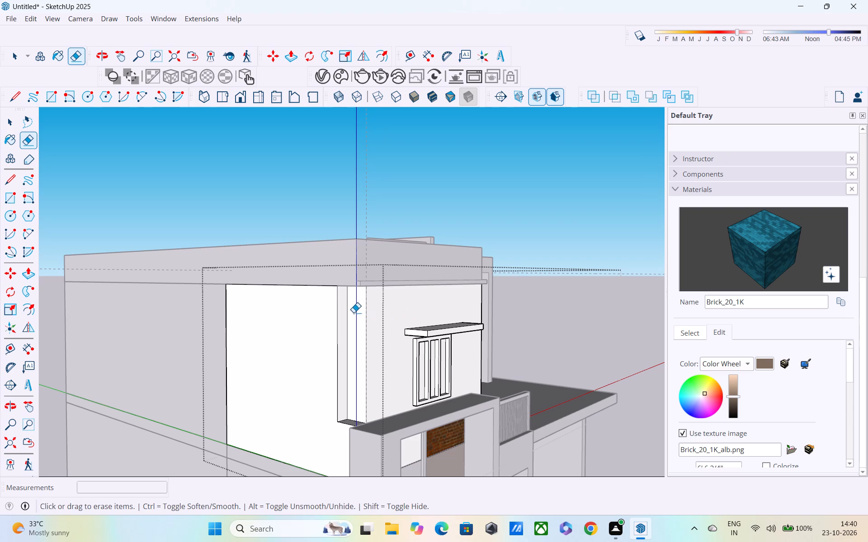
{"action": "middle_click_drag", "start_coordinate": [352, 315], "coordinate": [372, 429]}
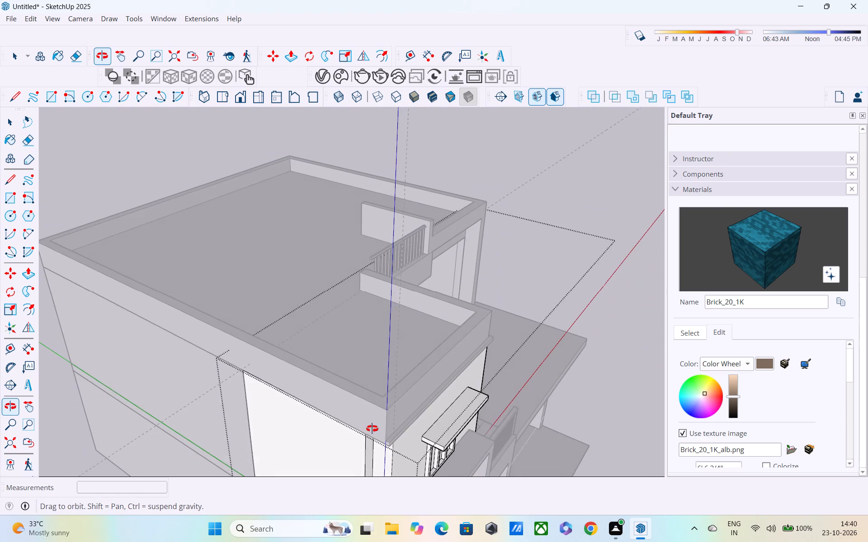
{"action": "middle_click_drag", "start_coordinate": [372, 429], "coordinate": [368, 428]}
{"action": "scroll", "coordinate": [345, 378], "scroll_direction": "down", "scroll_amount": 1}
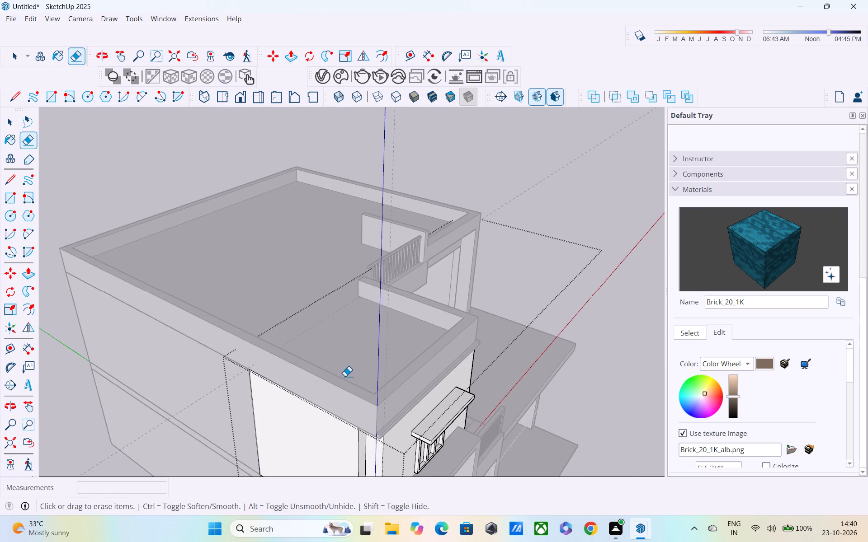
{"action": "middle_click_drag", "start_coordinate": [344, 371], "coordinate": [259, 330]}
{"action": "middle_click_drag", "start_coordinate": [247, 343], "coordinate": [280, 370]}
{"action": "key", "text": "space"}
{"action": "left_click", "coordinate": [538, 148]}
{"action": "scroll", "coordinate": [269, 342], "scroll_direction": "up", "scroll_amount": 2}
{"action": "middle_click_drag", "start_coordinate": [274, 350], "coordinate": [275, 364]}
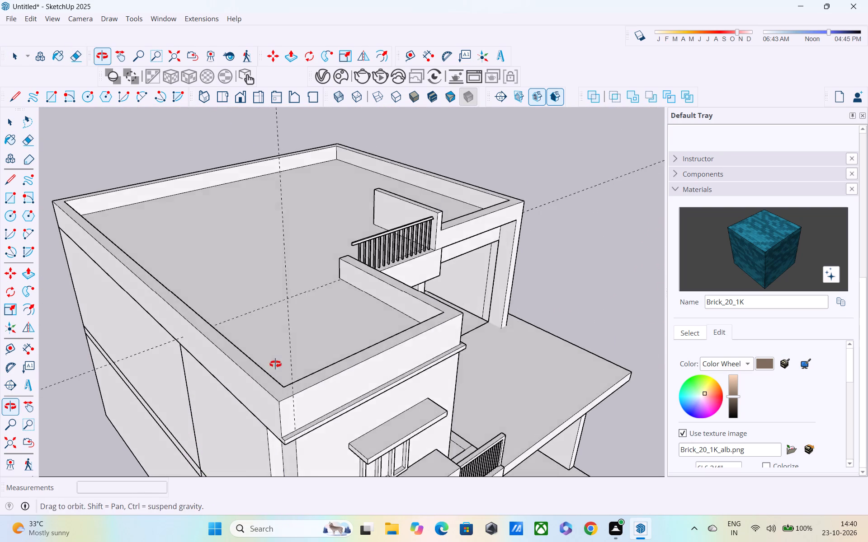
{"action": "middle_click_drag", "start_coordinate": [275, 364], "coordinate": [216, 386]}
Draw a line across the parapet's top from its inner front corner to the outer side edge, above the recessed corner.
{"action": "key", "text": "l"}
{"action": "scroll", "coordinate": [189, 411], "scroll_direction": "up", "scroll_amount": 1}
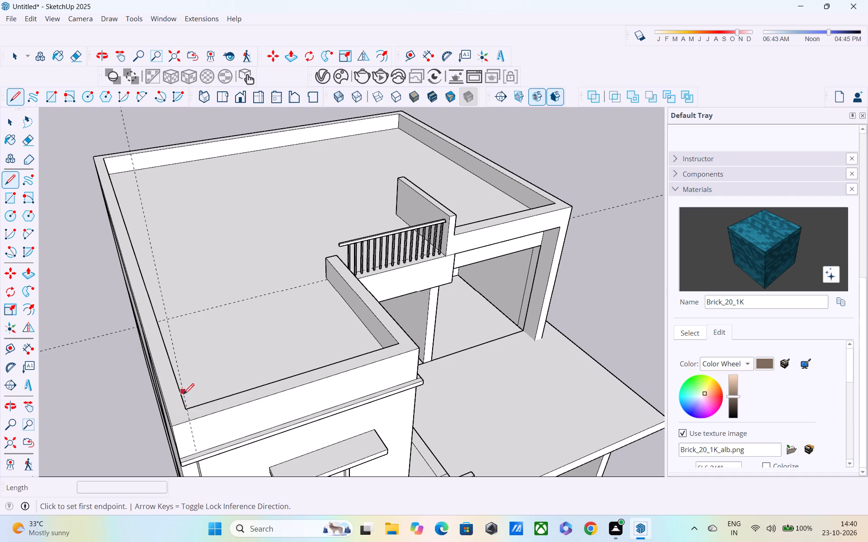
{"action": "middle_click_drag", "start_coordinate": [185, 397], "coordinate": [197, 359]}
{"action": "scroll", "coordinate": [220, 381], "scroll_direction": "up", "scroll_amount": 2}
{"action": "middle_click_drag", "start_coordinate": [220, 381], "coordinate": [215, 298]}
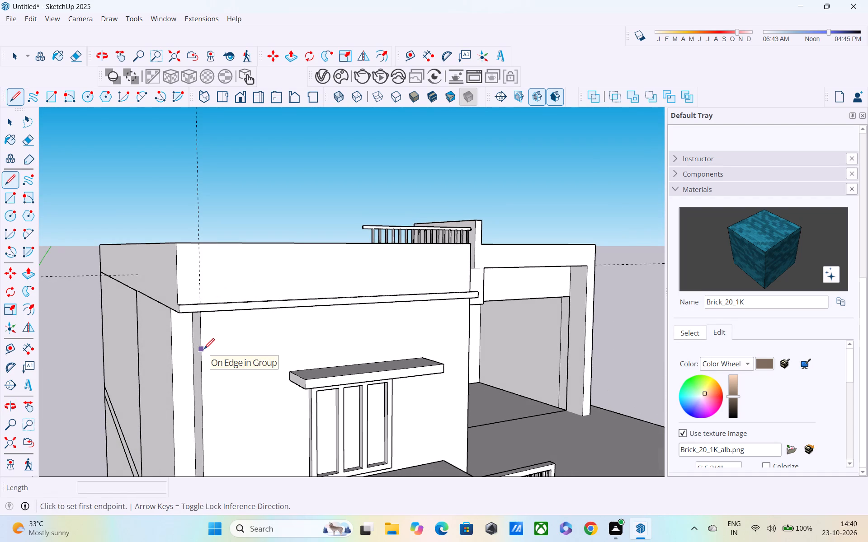
{"action": "middle_click_drag", "start_coordinate": [204, 350], "coordinate": [155, 345]}
{"action": "scroll", "coordinate": [167, 346], "scroll_direction": "down", "scroll_amount": 3}
{"action": "middle_click_drag", "start_coordinate": [185, 360], "coordinate": [177, 349]}
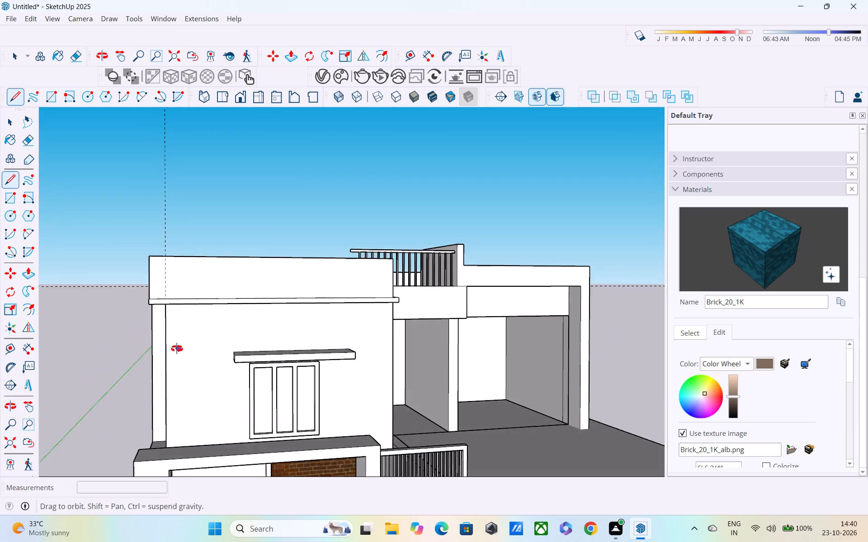
{"action": "middle_click_drag", "start_coordinate": [177, 349], "coordinate": [175, 346]}
{"action": "middle_click_drag", "start_coordinate": [175, 346], "coordinate": [206, 383]}
{"action": "middle_click_drag", "start_coordinate": [203, 376], "coordinate": [334, 352]}
{"action": "middle_click_drag", "start_coordinate": [305, 312], "coordinate": [259, 404]}
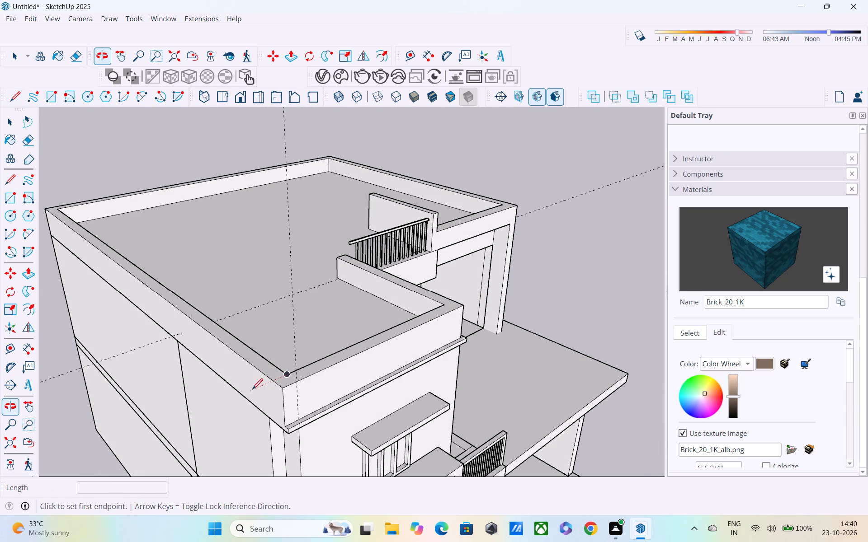
{"action": "scroll", "coordinate": [292, 372], "scroll_direction": "up", "scroll_amount": 1}
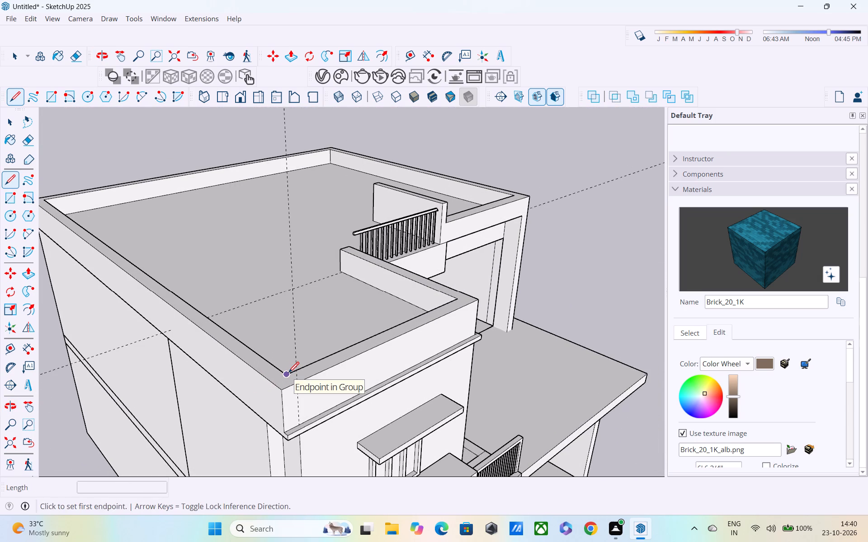
{"action": "left_click_drag", "start_coordinate": [288, 374], "coordinate": [284, 377]}
{"action": "left_click", "coordinate": [271, 384]}
{"action": "middle_click_drag", "start_coordinate": [298, 378], "coordinate": [215, 392]}
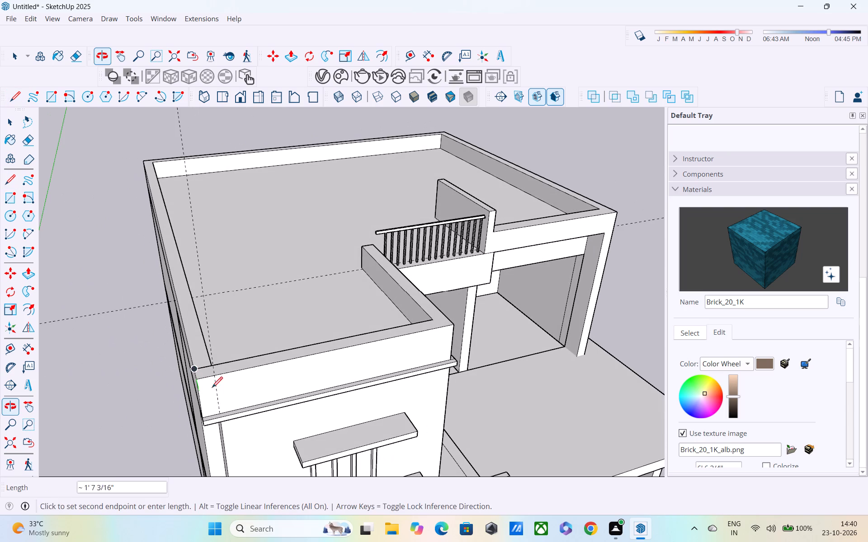
{"action": "key", "text": "Escape"}
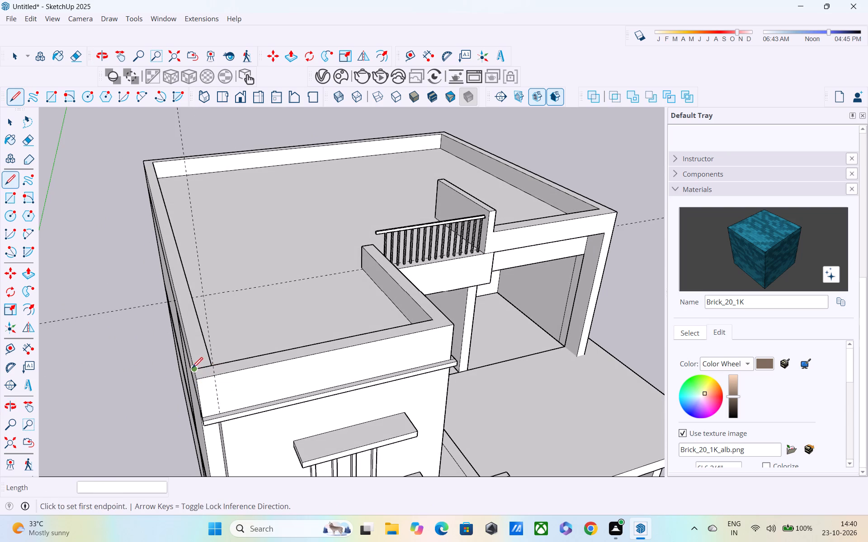
{"action": "middle_click_drag", "start_coordinate": [235, 383], "coordinate": [295, 349]}
Draw a 2' 4" vertical line down the parapet's outer side face from the end of the line across its top.
{"action": "key", "text": "p"}
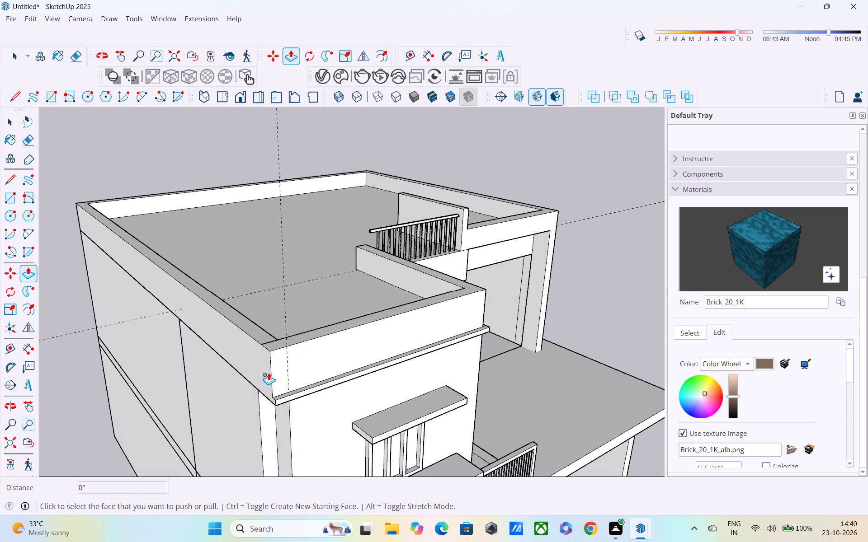
{"action": "middle_click_drag", "start_coordinate": [268, 372], "coordinate": [406, 354]}
{"action": "key", "text": "l"}
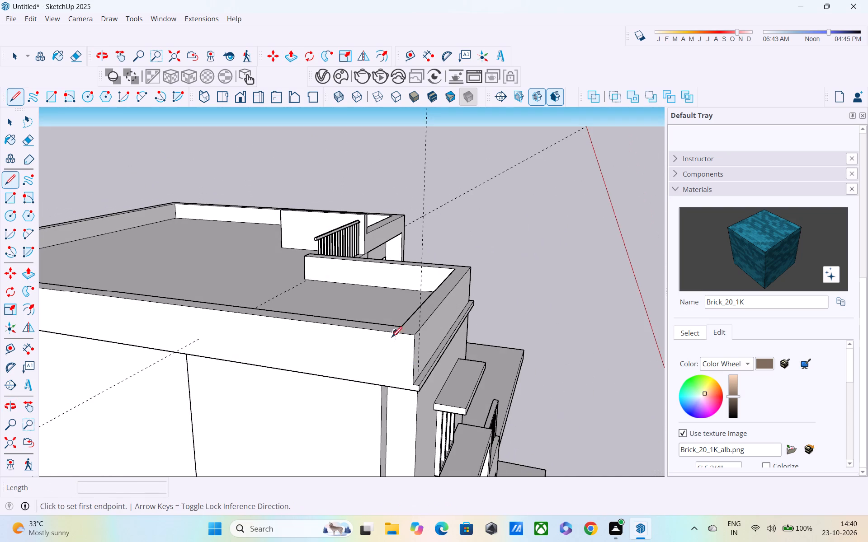
{"action": "left_click", "coordinate": [395, 335]}
{"action": "left_click", "coordinate": [395, 389]}
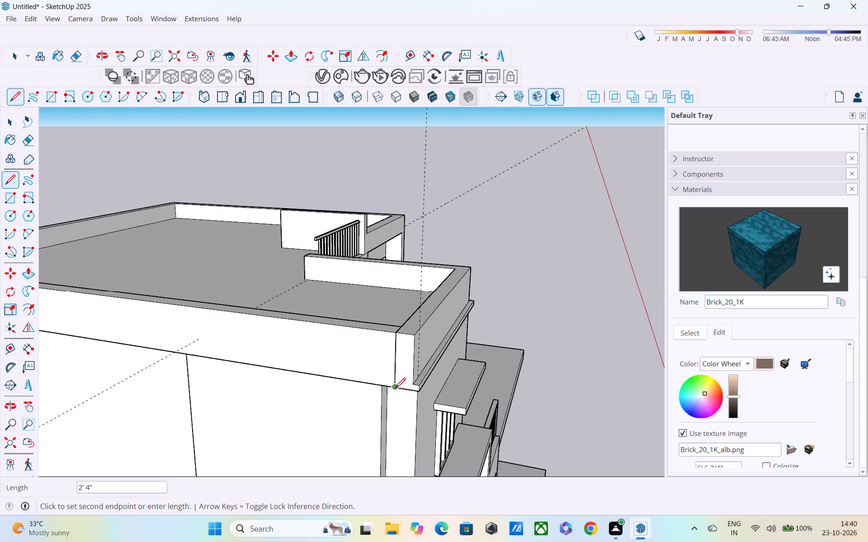
Open the parapet group and redraw both corner lines within it, down the outer side face and 9" across the top.
{"action": "key", "text": "p"}
{"action": "key", "text": "space"}
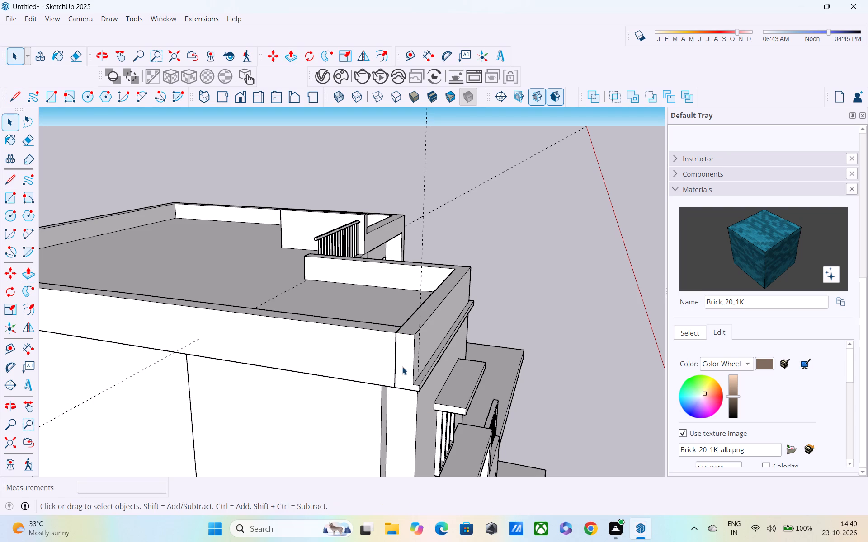
{"action": "double_click", "coordinate": [402, 367]}
{"action": "key", "text": "l"}
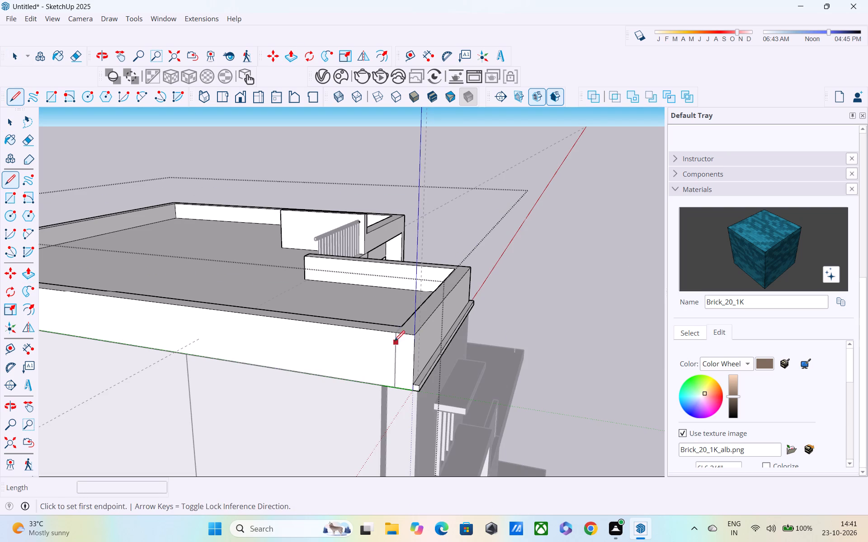
{"action": "left_click", "coordinate": [394, 336]}
{"action": "left_click", "coordinate": [400, 388]}
{"action": "middle_click_drag", "start_coordinate": [400, 359], "coordinate": [405, 394]}
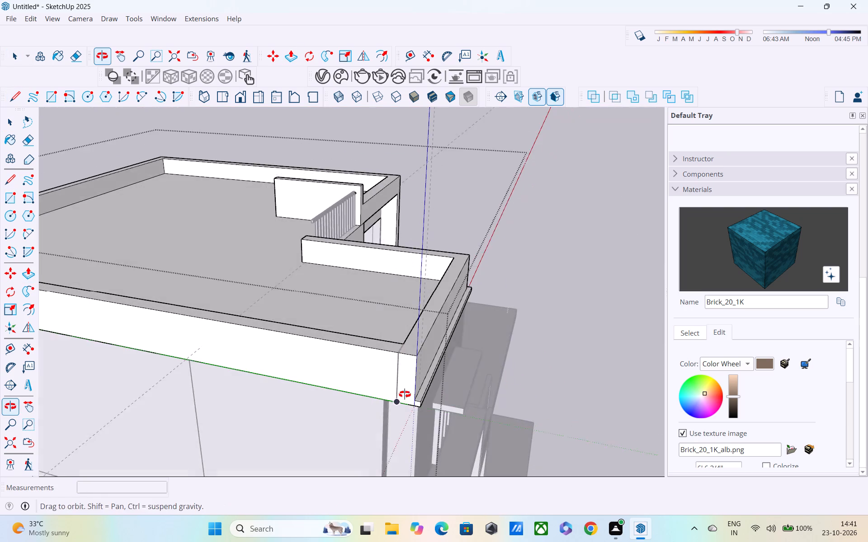
{"action": "middle_click_drag", "start_coordinate": [405, 394], "coordinate": [405, 397]}
{"action": "scroll", "coordinate": [397, 357], "scroll_direction": "up", "scroll_amount": 3}
{"action": "left_click", "coordinate": [397, 357]}
{"action": "left_click", "coordinate": [402, 345]}
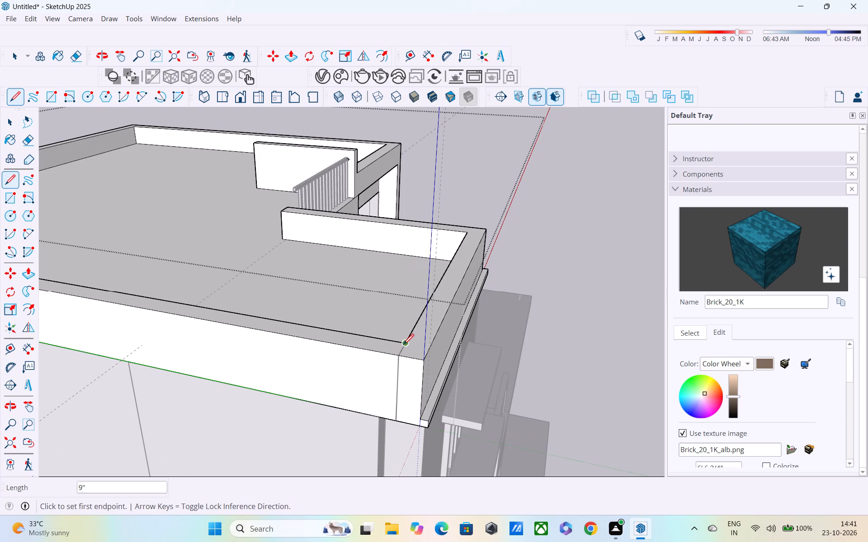
Push/Pull the parapet's side strip at the front corner inward by about 1' 3 3/16" to notch the corner.
{"action": "key", "text": "p"}
{"action": "left_click", "coordinate": [412, 371]}
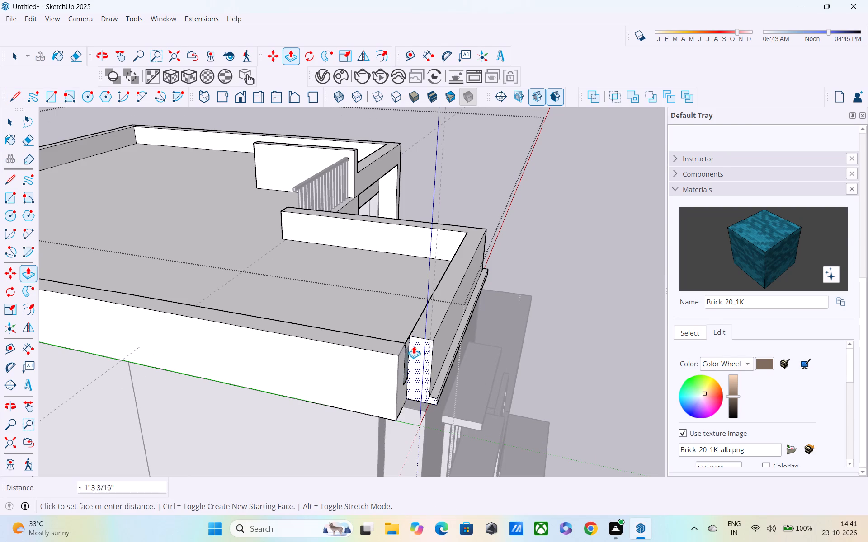
{"action": "left_click", "coordinate": [408, 348]}
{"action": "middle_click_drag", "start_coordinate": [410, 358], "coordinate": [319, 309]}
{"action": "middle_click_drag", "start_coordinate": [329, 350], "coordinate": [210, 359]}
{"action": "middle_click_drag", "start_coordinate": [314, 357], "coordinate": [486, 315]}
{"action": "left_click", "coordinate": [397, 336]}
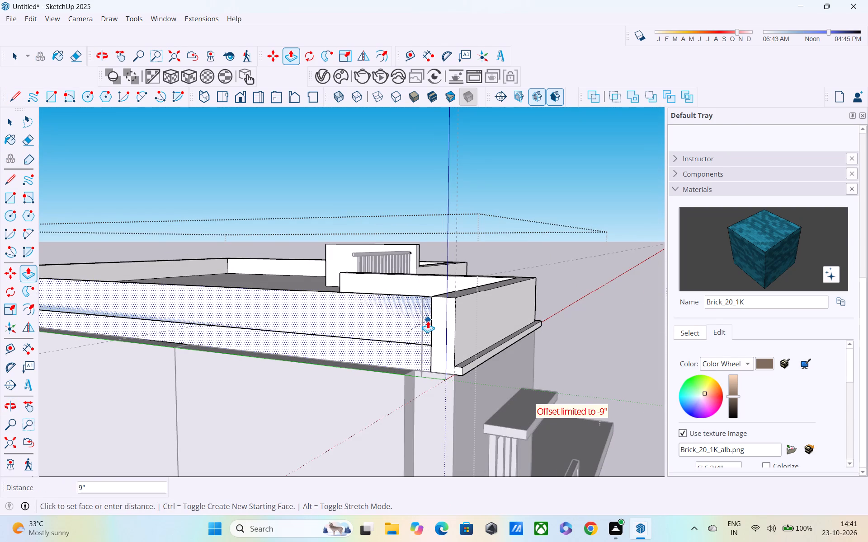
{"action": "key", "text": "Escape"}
Push/Pull the inner face of the outer side parapet toward the roof by about 8 7/16" to thicken it.
{"action": "middle_click_drag", "start_coordinate": [390, 347], "coordinate": [385, 364]}
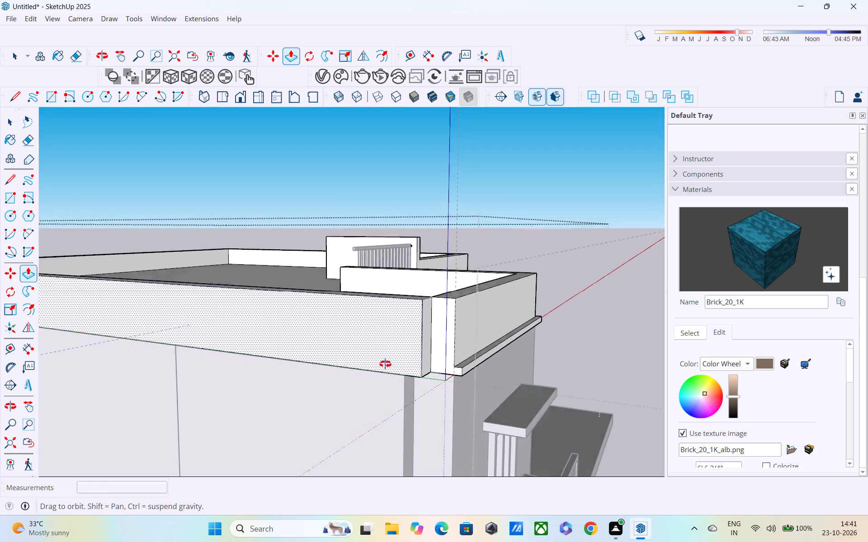
{"action": "middle_click_drag", "start_coordinate": [385, 364], "coordinate": [0, 523]}
{"action": "left_click", "coordinate": [363, 330]}
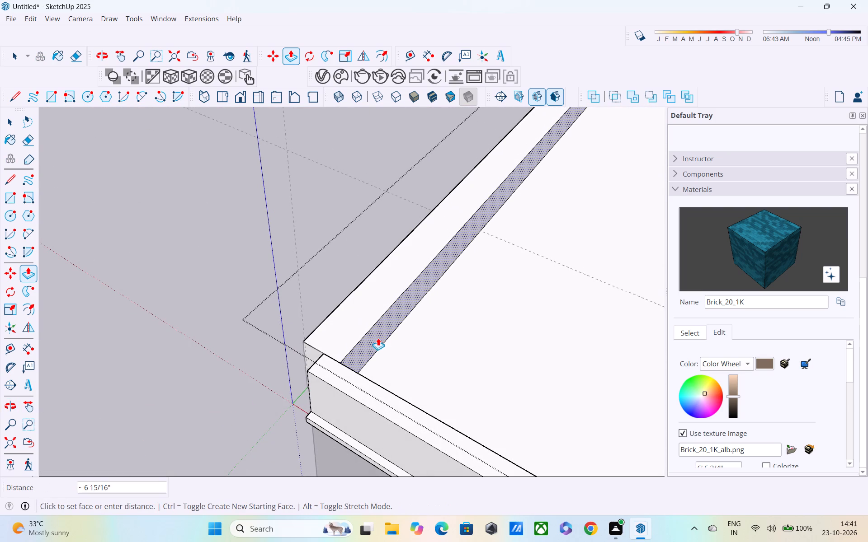
{"action": "left_click", "coordinate": [381, 341]}
Push/Pull the side parapet's outer face inward 9", in line with the front corner notch, and leave the parapet group.
{"action": "middle_click_drag", "start_coordinate": [381, 361], "coordinate": [644, 318]}
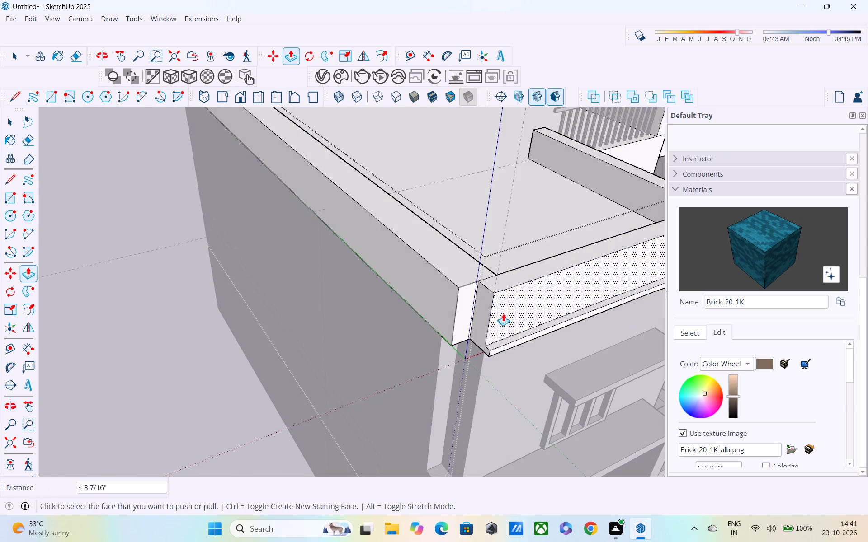
{"action": "left_click", "coordinate": [442, 311]}
{"action": "left_click", "coordinate": [480, 293]}
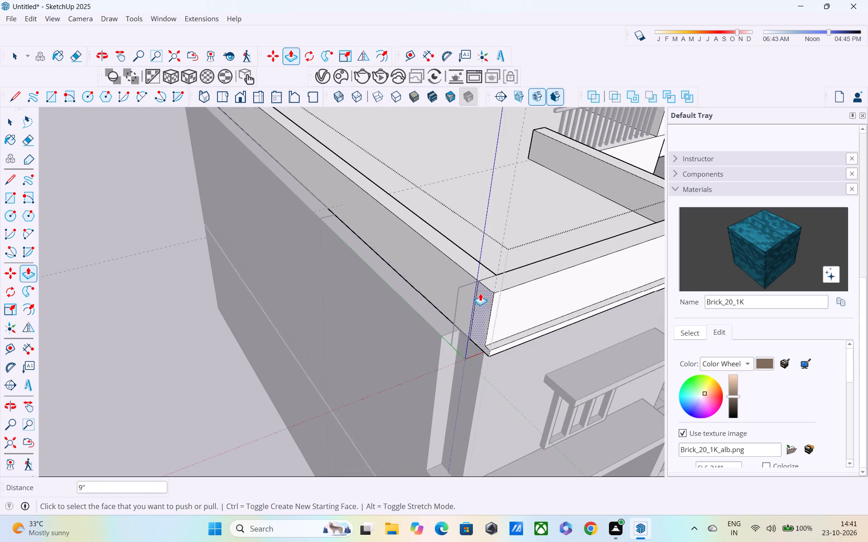
{"action": "middle_click_drag", "start_coordinate": [484, 308], "coordinate": [391, 266]}
{"action": "scroll", "coordinate": [368, 265], "scroll_direction": "down", "scroll_amount": 4}
{"action": "key", "text": "space"}
{"action": "left_click", "coordinate": [321, 257]}
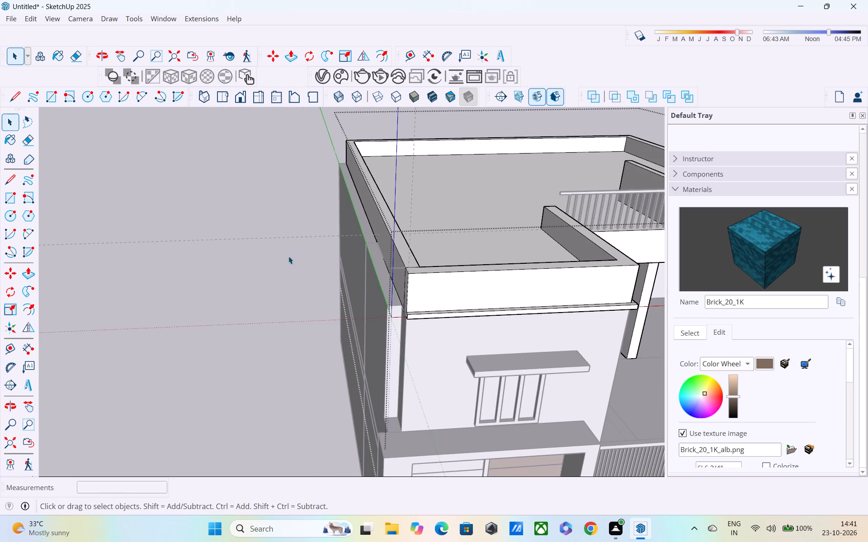
{"action": "middle_click_drag", "start_coordinate": [266, 256], "coordinate": [218, 212]}
{"action": "scroll", "coordinate": [240, 222], "scroll_direction": "down", "scroll_amount": 2}
{"action": "middle_click_drag", "start_coordinate": [304, 232], "coordinate": [516, 244]}
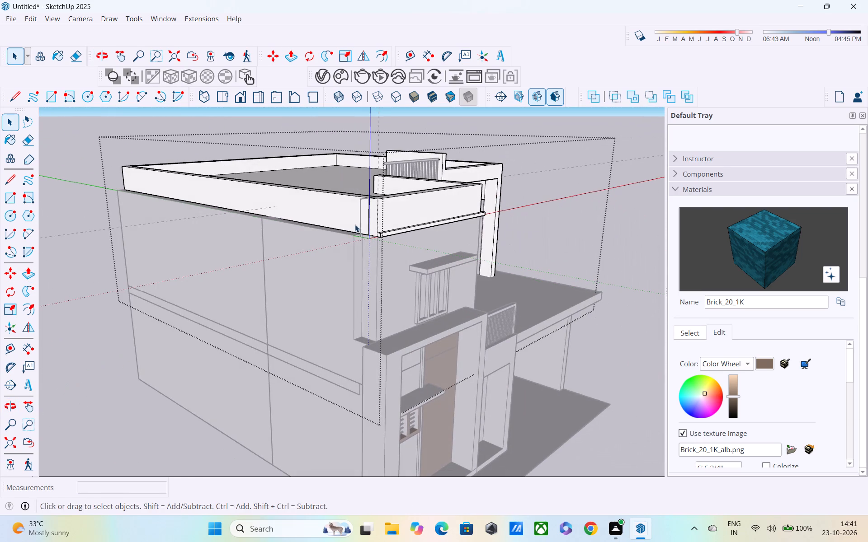
{"action": "scroll", "coordinate": [346, 238], "scroll_direction": "down", "scroll_amount": 4}
{"action": "middle_click_drag", "start_coordinate": [244, 307], "coordinate": [146, 306]}
{"action": "scroll", "coordinate": [126, 288], "scroll_direction": "up", "scroll_amount": 1}
{"action": "left_click", "coordinate": [115, 200]}
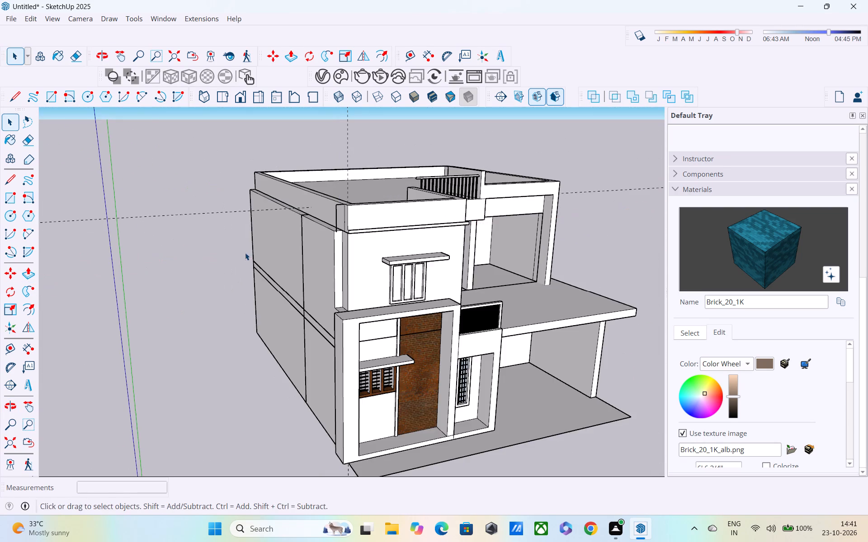
Delete the leftover vertical line and the short top line sticking out at the parapet's outer front corner.
{"action": "middle_click_drag", "start_coordinate": [260, 262], "coordinate": [134, 248]}
{"action": "scroll", "coordinate": [318, 248], "scroll_direction": "down", "scroll_amount": 1}
{"action": "middle_click_drag", "start_coordinate": [384, 260], "coordinate": [665, 263]}
{"action": "middle_click_drag", "start_coordinate": [351, 263], "coordinate": [489, 341]}
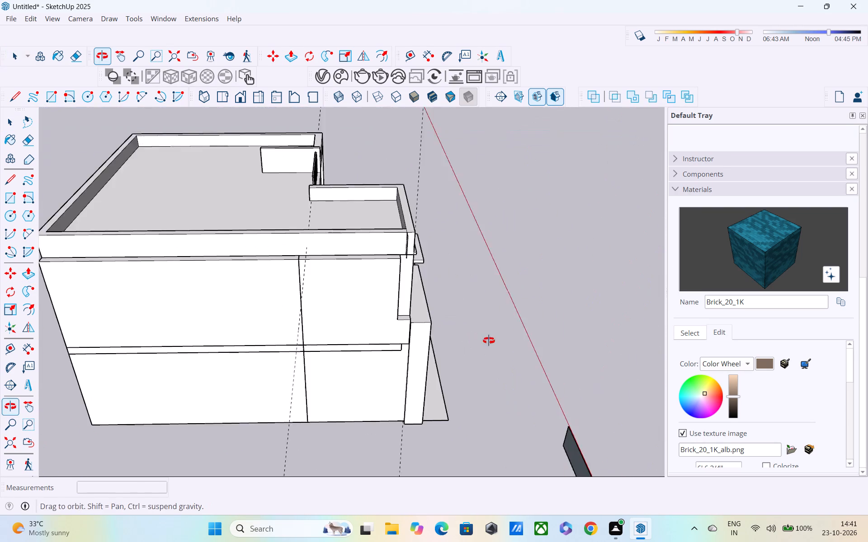
{"action": "middle_click_drag", "start_coordinate": [489, 341], "coordinate": [498, 333]}
{"action": "scroll", "coordinate": [406, 243], "scroll_direction": "up", "scroll_amount": 4}
{"action": "middle_click_drag", "start_coordinate": [421, 227], "coordinate": [587, 228]}
{"action": "scroll", "coordinate": [493, 223], "scroll_direction": "up", "scroll_amount": 4}
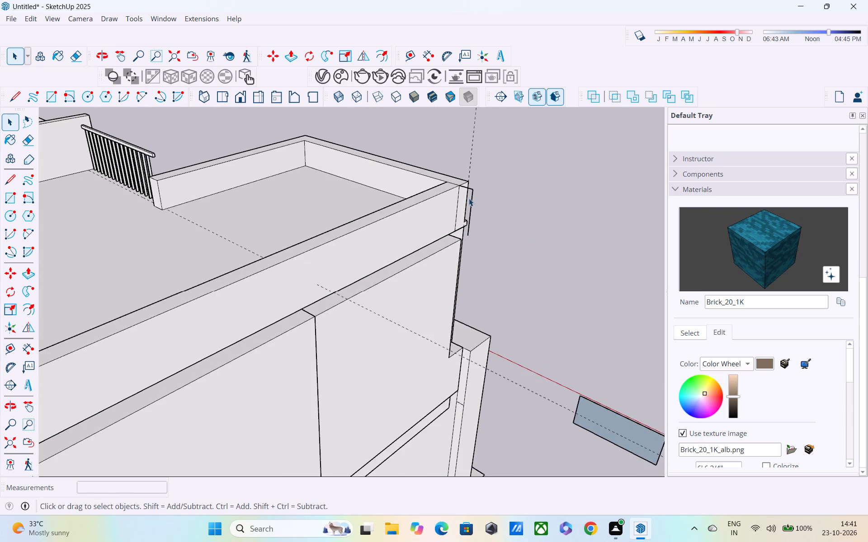
{"action": "left_click", "coordinate": [471, 186]}
{"action": "left_click", "coordinate": [473, 194]}
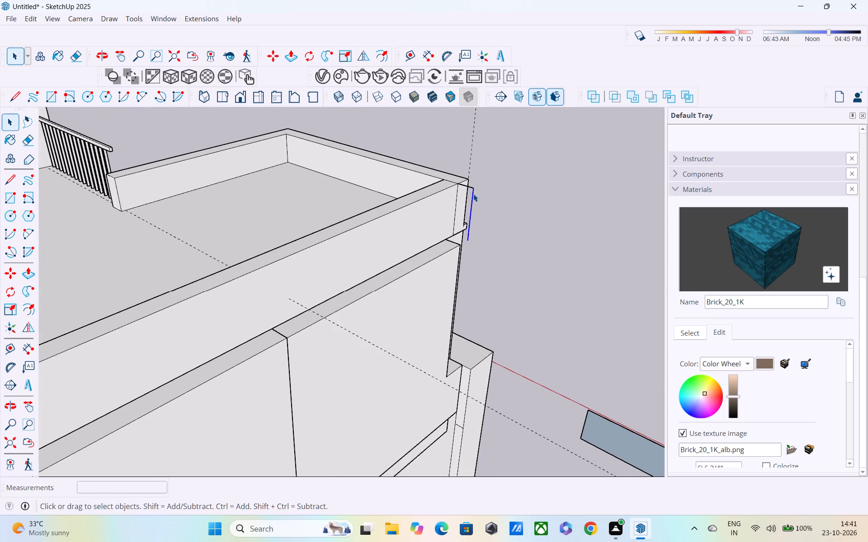
{"action": "key", "text": "Delete"}
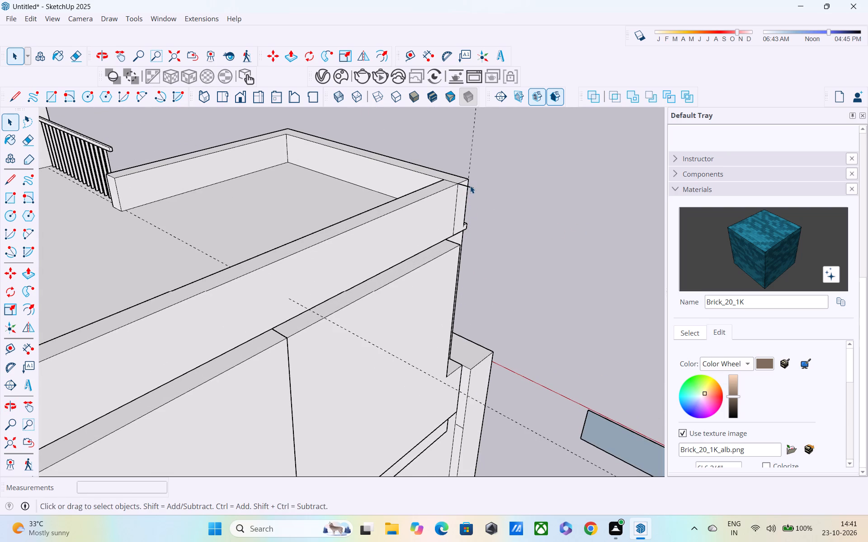
{"action": "left_click", "coordinate": [470, 187]}
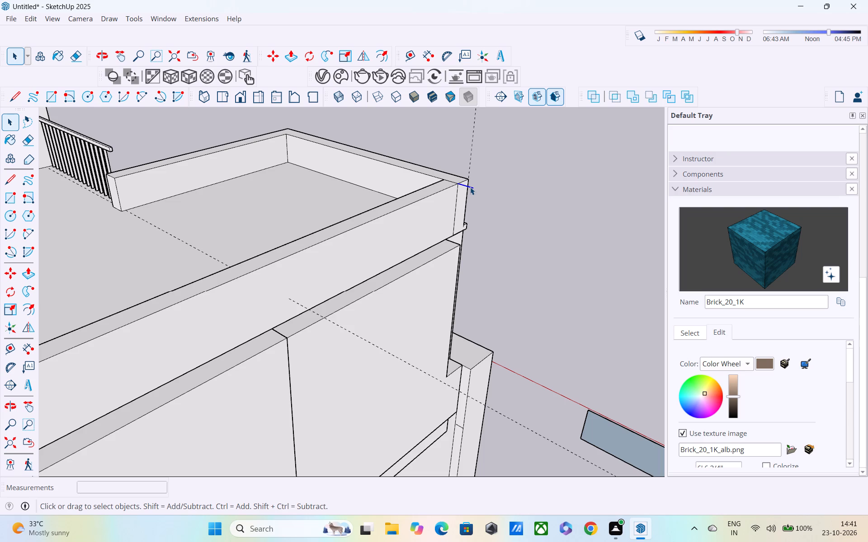
{"action": "key", "text": "Delete"}
Examine the recessed front corner and the exposed ledge along the side wall's top from the front and outer side.
{"action": "middle_click_drag", "start_coordinate": [510, 199], "coordinate": [125, 285]}
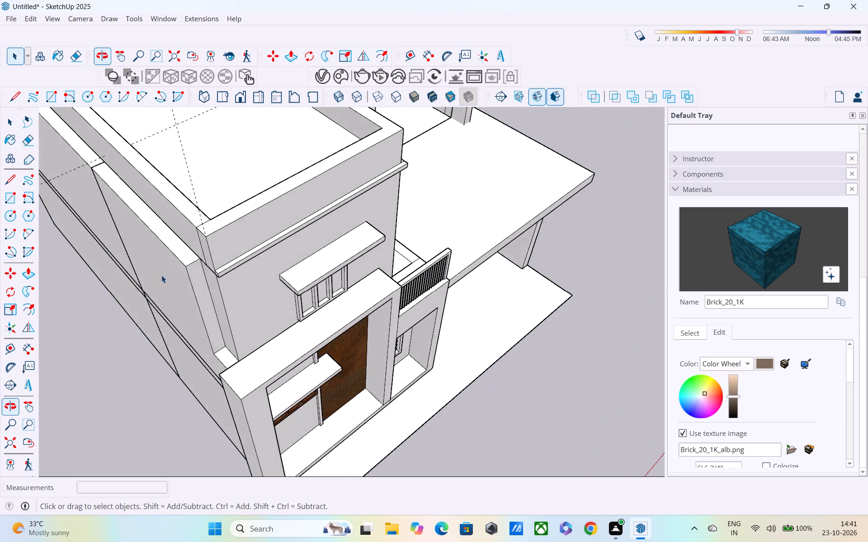
{"action": "scroll", "coordinate": [170, 276], "scroll_direction": "down", "scroll_amount": 3}
{"action": "middle_click_drag", "start_coordinate": [213, 290], "coordinate": [93, 228]}
{"action": "scroll", "coordinate": [161, 232], "scroll_direction": "down", "scroll_amount": 2}
{"action": "middle_click_drag", "start_coordinate": [175, 239], "coordinate": [186, 154]}
{"action": "scroll", "coordinate": [222, 157], "scroll_direction": "down", "scroll_amount": 2}
{"action": "middle_click_drag", "start_coordinate": [232, 165], "coordinate": [427, 190]}
{"action": "middle_click_drag", "start_coordinate": [228, 238], "coordinate": [421, 366]}
{"action": "scroll", "coordinate": [236, 336], "scroll_direction": "up", "scroll_amount": 2}
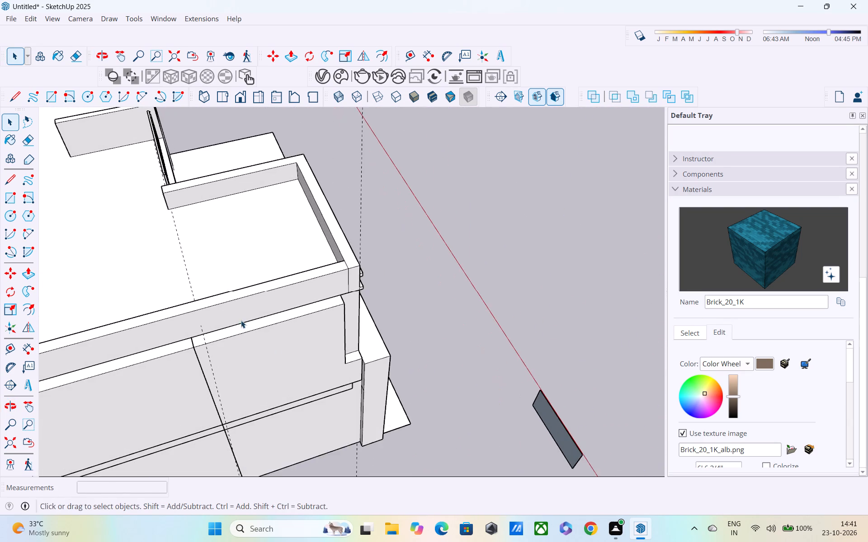
{"action": "scroll", "coordinate": [273, 320], "scroll_direction": "up", "scroll_amount": 1}
{"action": "middle_click_drag", "start_coordinate": [273, 320], "coordinate": [212, 278]}
{"action": "scroll", "coordinate": [208, 277], "scroll_direction": "down", "scroll_amount": 2}
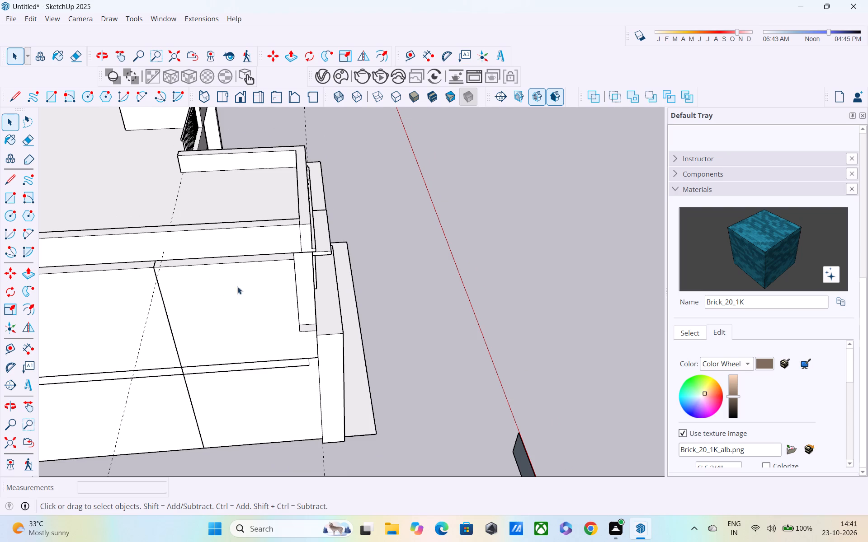
{"action": "middle_click_drag", "start_coordinate": [256, 257], "coordinate": [78, 296]}
{"action": "scroll", "coordinate": [177, 244], "scroll_direction": "up", "scroll_amount": 3}
{"action": "middle_click_drag", "start_coordinate": [200, 239], "coordinate": [177, 191]}
{"action": "scroll", "coordinate": [179, 191], "scroll_direction": "down", "scroll_amount": 2}
{"action": "middle_click_drag", "start_coordinate": [182, 206], "coordinate": [249, 331], "text": "shift"}
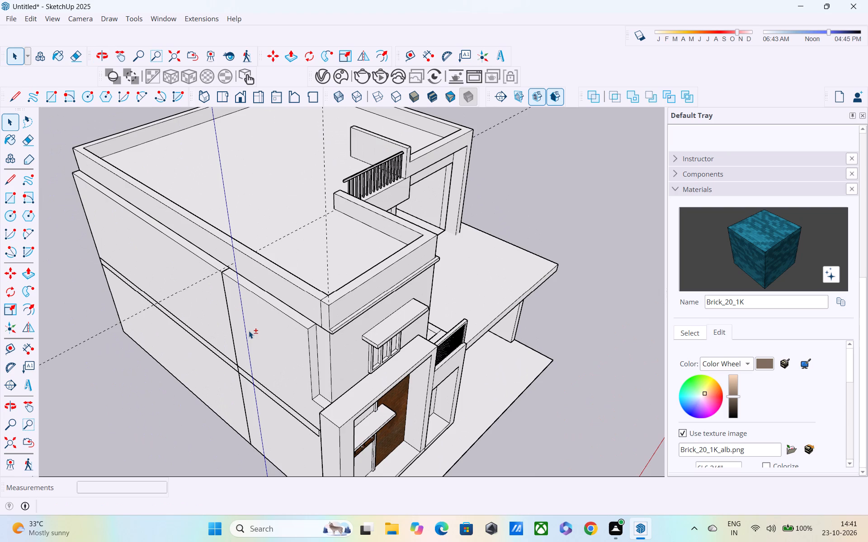
Open the front upper-floor wall group and Push/Pull its side wall's top ledge up to the parapet's top level.
{"action": "key", "text": "p"}
{"action": "key", "text": "space"}
{"action": "double_click", "coordinate": [278, 302]}
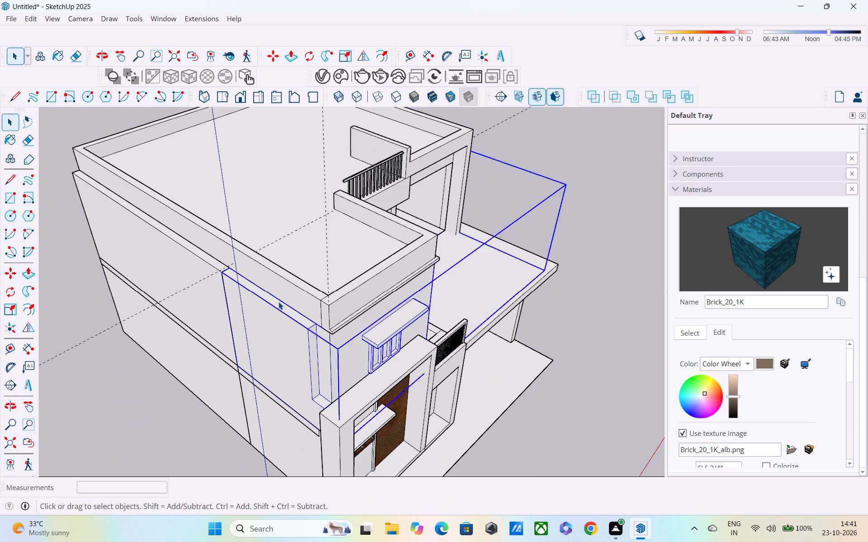
{"action": "key", "text": "p"}
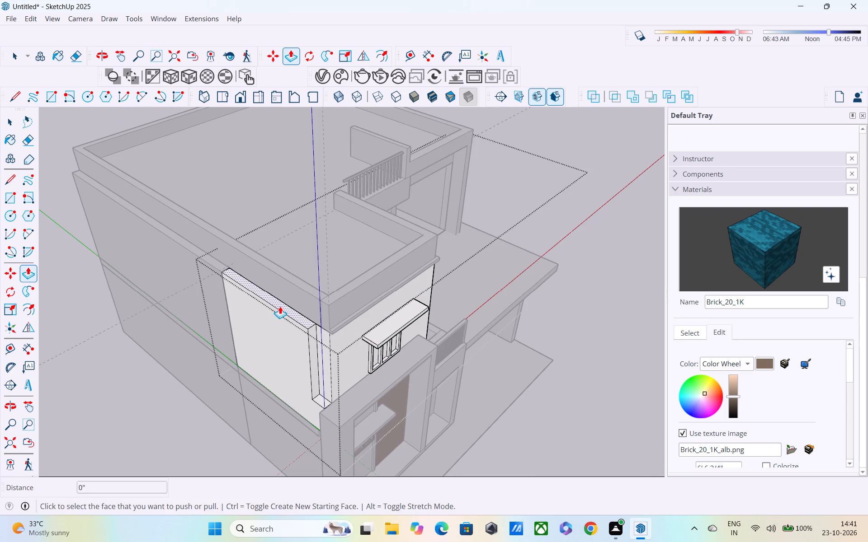
{"action": "left_click", "coordinate": [280, 306]}
{"action": "left_click", "coordinate": [297, 276]}
{"action": "middle_click_drag", "start_coordinate": [284, 295], "coordinate": [283, 296]}
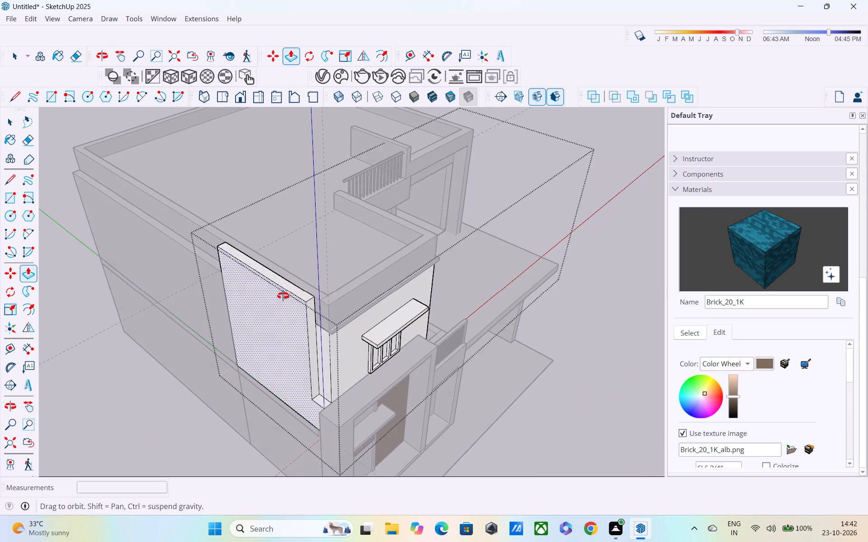
{"action": "middle_click_drag", "start_coordinate": [283, 296], "coordinate": [481, 291]}
{"action": "scroll", "coordinate": [319, 293], "scroll_direction": "down", "scroll_amount": 4}
{"action": "key", "text": "space"}
{"action": "left_click", "coordinate": [521, 259]}
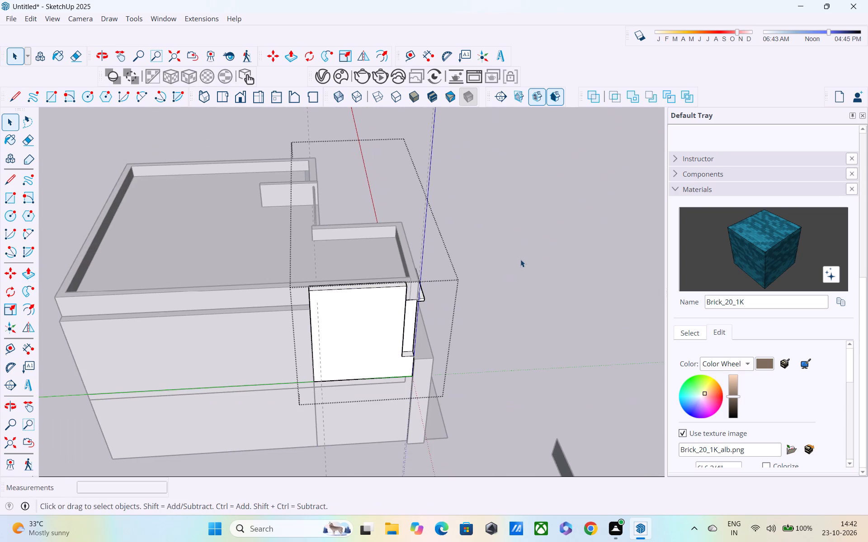
Open the rear upper-floor wall group for editing.
{"action": "double_click", "coordinate": [281, 309]}
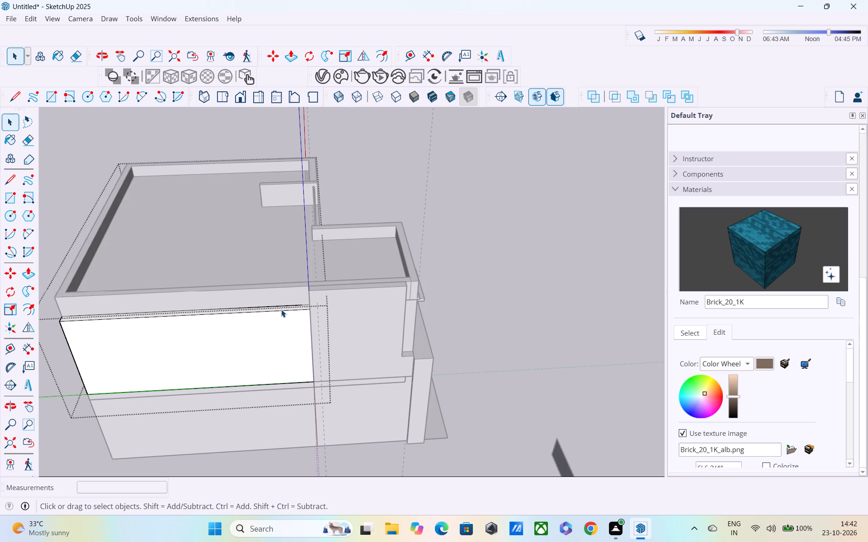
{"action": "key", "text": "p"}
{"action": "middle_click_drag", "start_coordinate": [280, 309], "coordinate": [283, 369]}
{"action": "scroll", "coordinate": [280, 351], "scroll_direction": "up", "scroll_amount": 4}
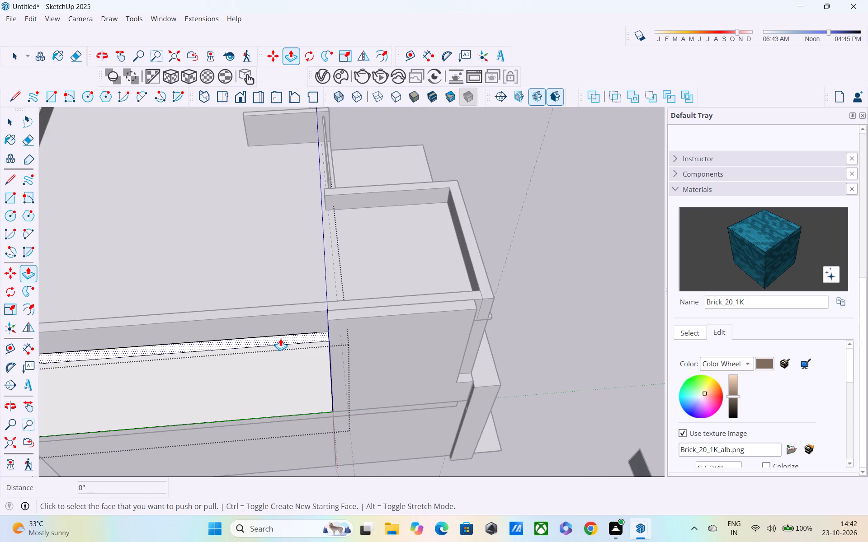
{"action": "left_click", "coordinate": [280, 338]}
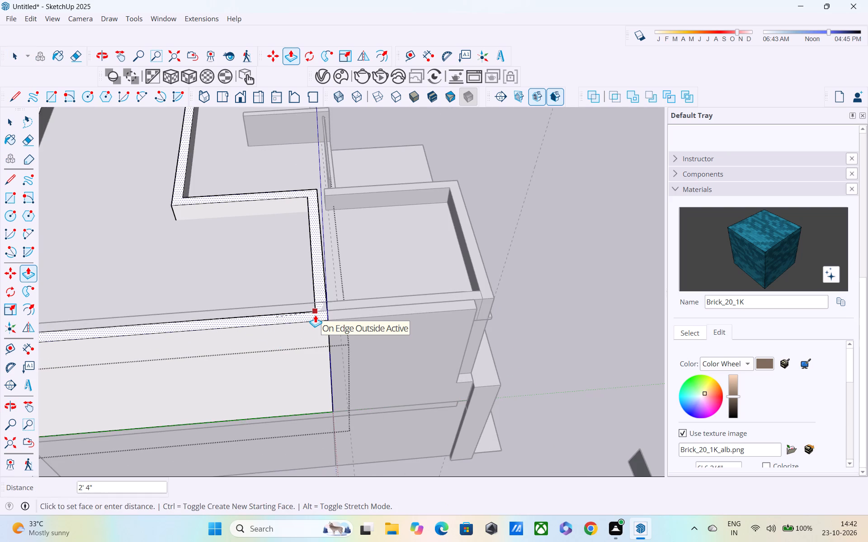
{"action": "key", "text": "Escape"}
Draw a 9" line across the top of the rear side wall at its front end, separating the outer strip.
{"action": "scroll", "coordinate": [325, 332], "scroll_direction": "up", "scroll_amount": 2}
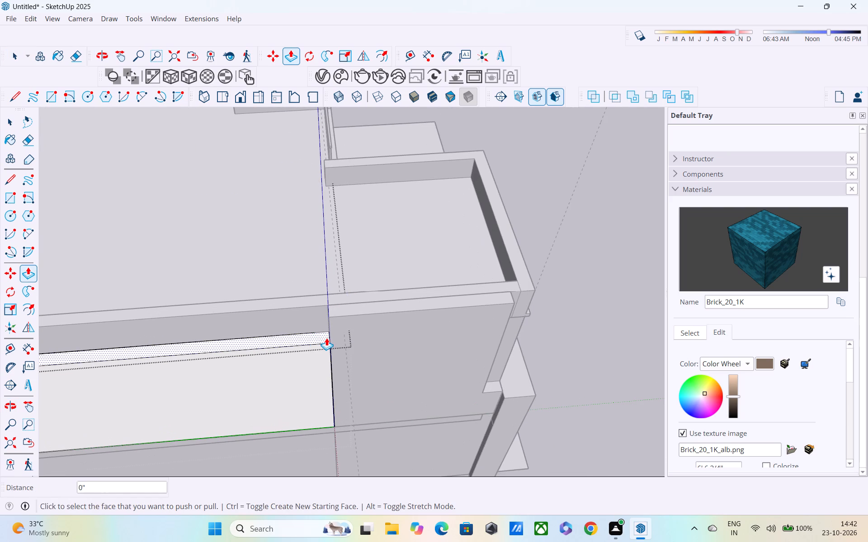
{"action": "key", "text": "l"}
{"action": "scroll", "coordinate": [326, 338], "scroll_direction": "up", "scroll_amount": 4}
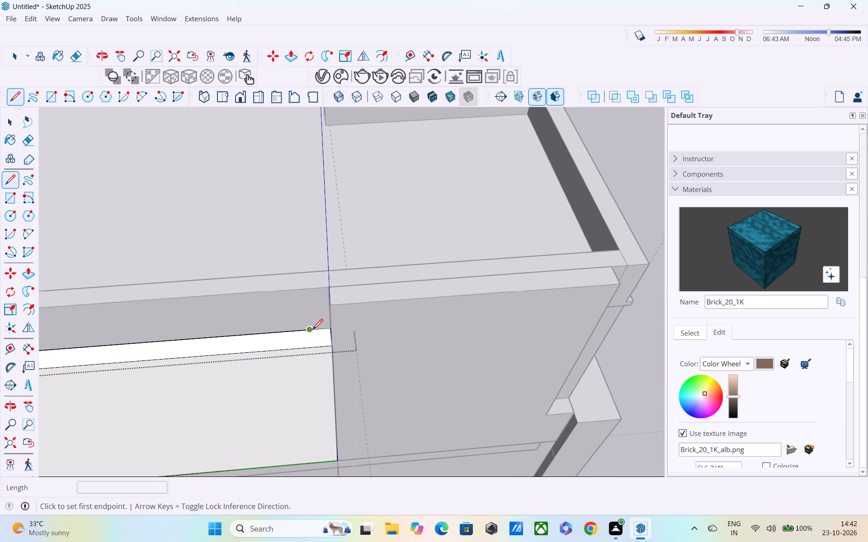
{"action": "left_click", "coordinate": [312, 331]}
{"action": "middle_click_drag", "start_coordinate": [329, 331], "coordinate": [368, 334]}
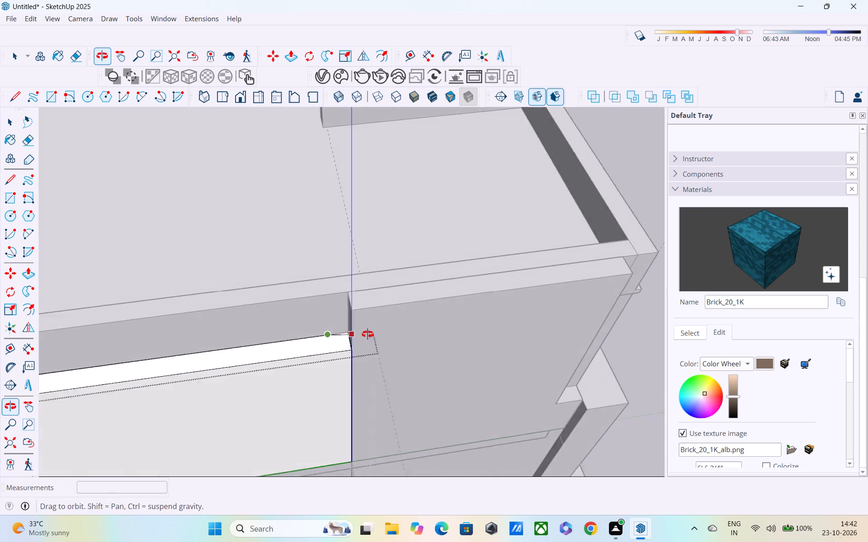
{"action": "middle_click_drag", "start_coordinate": [368, 334], "coordinate": [421, 334]}
{"action": "scroll", "coordinate": [421, 334], "scroll_direction": "up", "scroll_amount": 13}
{"action": "left_click", "coordinate": [442, 316]}
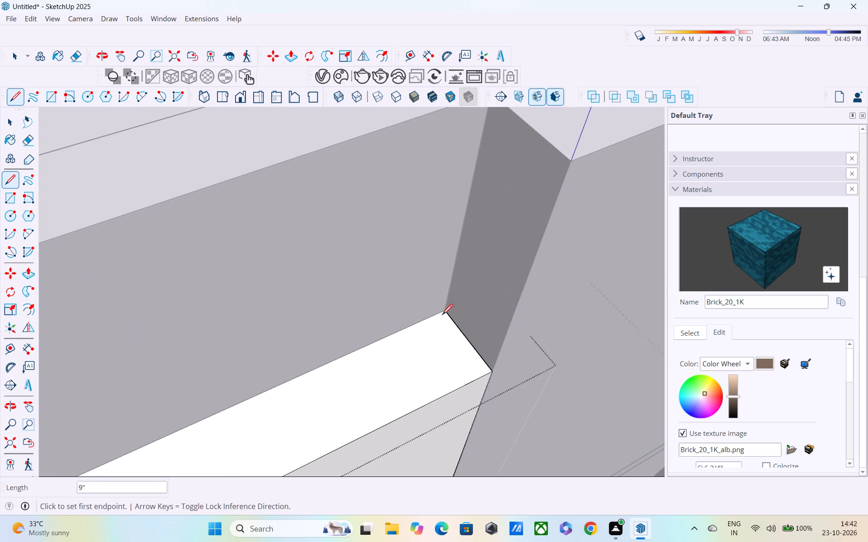
Push/Pull the rear side wall's top strip up about 2' 4 3/8" beside the parapet and leave the group.
{"action": "middle_click_drag", "start_coordinate": [443, 318], "coordinate": [377, 294]}
{"action": "key", "text": "p"}
{"action": "left_click", "coordinate": [386, 402]}
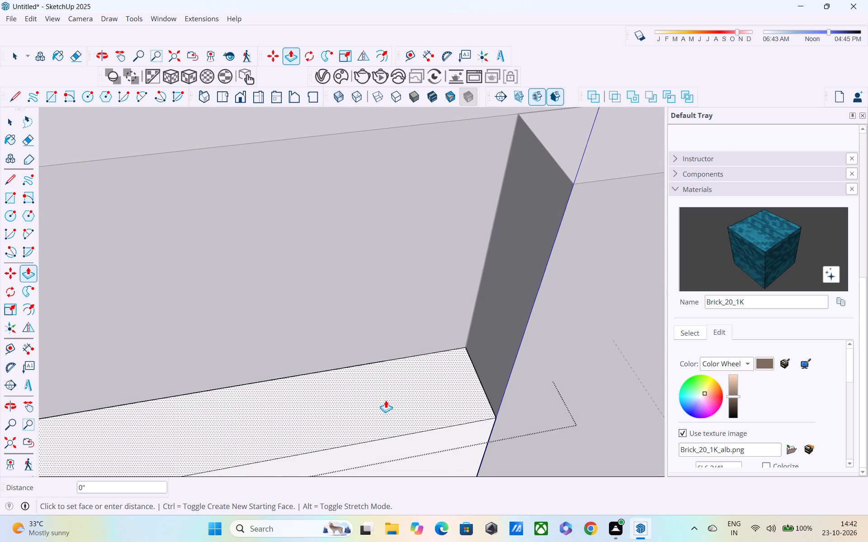
{"action": "scroll", "coordinate": [379, 352], "scroll_direction": "down", "scroll_amount": 7}
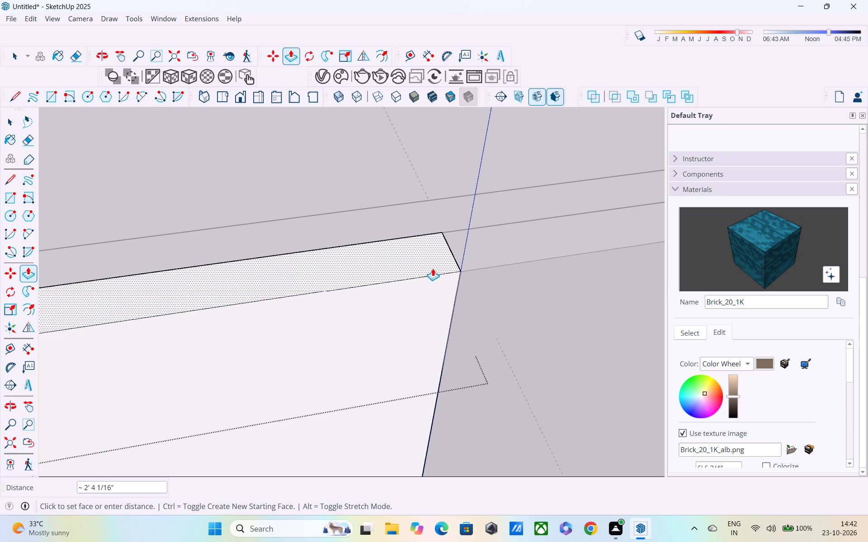
{"action": "left_click", "coordinate": [457, 273]}
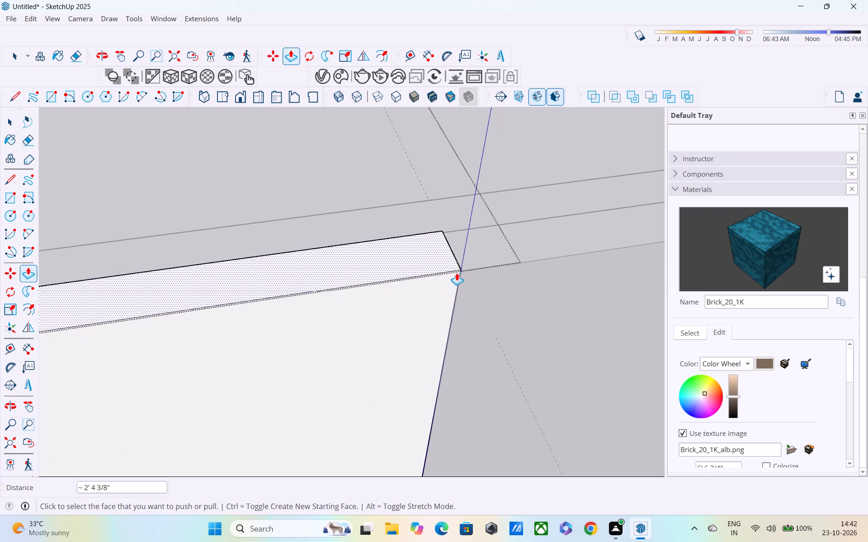
{"action": "middle_click_drag", "start_coordinate": [465, 282], "coordinate": [253, 277]}
{"action": "scroll", "coordinate": [249, 276], "scroll_direction": "down", "scroll_amount": 11}
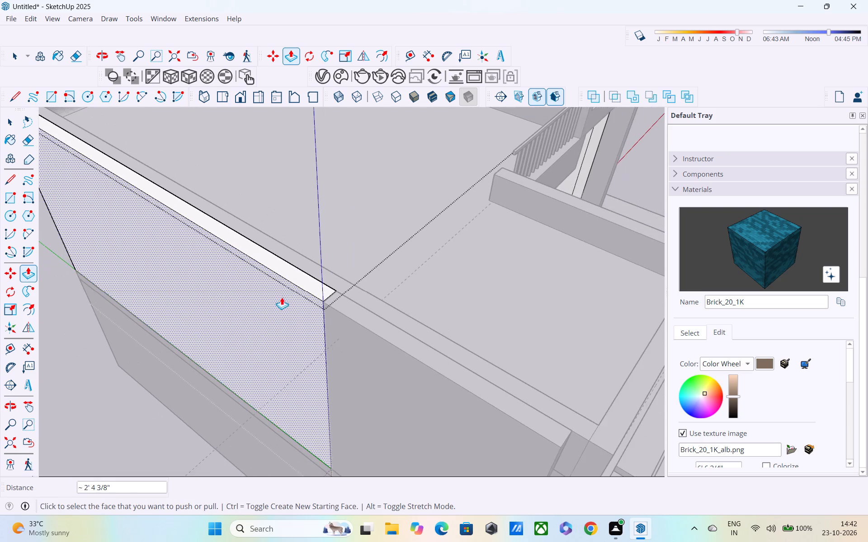
{"action": "scroll", "coordinate": [282, 301], "scroll_direction": "down", "scroll_amount": 3}
{"action": "middle_click_drag", "start_coordinate": [283, 312], "coordinate": [177, 300]}
{"action": "scroll", "coordinate": [180, 290], "scroll_direction": "down", "scroll_amount": 5}
{"action": "middle_click_drag", "start_coordinate": [232, 322], "coordinate": [184, 234]}
{"action": "scroll", "coordinate": [202, 250], "scroll_direction": "down", "scroll_amount": 3}
{"action": "key", "text": "space"}
{"action": "left_click", "coordinate": [122, 226]}
Open the rear upper-floor wall group, Push/Pull its slightly higher top strip flush with the front side wall's top, and leave the group.
{"action": "middle_click_drag", "start_coordinate": [243, 252], "coordinate": [252, 233]}
{"action": "scroll", "coordinate": [217, 235], "scroll_direction": "up", "scroll_amount": 4}
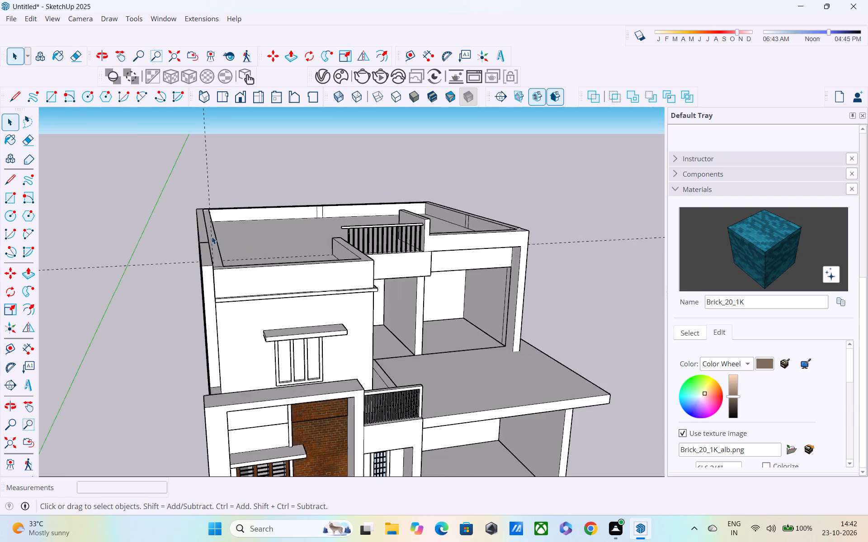
{"action": "middle_click_drag", "start_coordinate": [199, 249], "coordinate": [277, 364]}
{"action": "scroll", "coordinate": [275, 364], "scroll_direction": "up", "scroll_amount": 13}
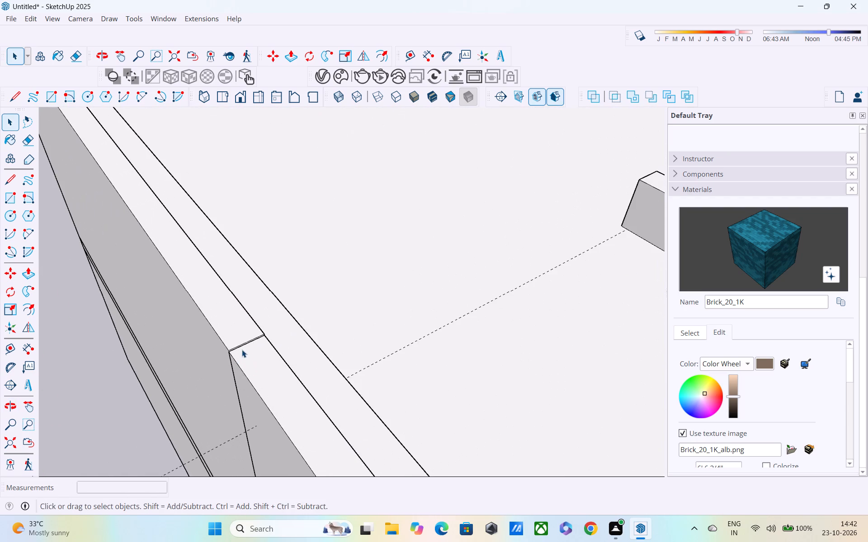
{"action": "scroll", "coordinate": [241, 349], "scroll_direction": "up", "scroll_amount": 4}
{"action": "middle_click_drag", "start_coordinate": [241, 348], "coordinate": [325, 392]}
{"action": "scroll", "coordinate": [257, 386], "scroll_direction": "up", "scroll_amount": 14}
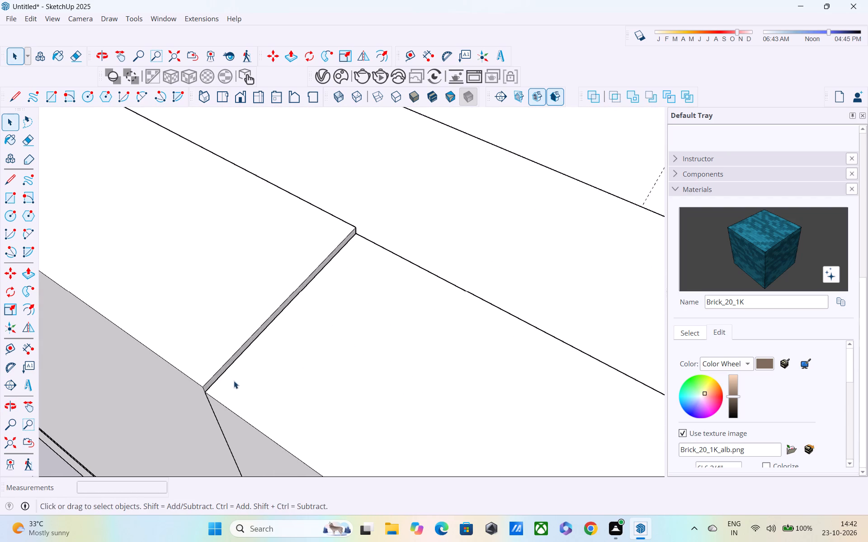
{"action": "scroll", "coordinate": [234, 381], "scroll_direction": "up", "scroll_amount": 1}
{"action": "middle_click_drag", "start_coordinate": [232, 381], "coordinate": [313, 240]}
{"action": "scroll", "coordinate": [242, 404], "scroll_direction": "up", "scroll_amount": 5}
{"action": "middle_click_drag", "start_coordinate": [204, 390], "coordinate": [215, 346]}
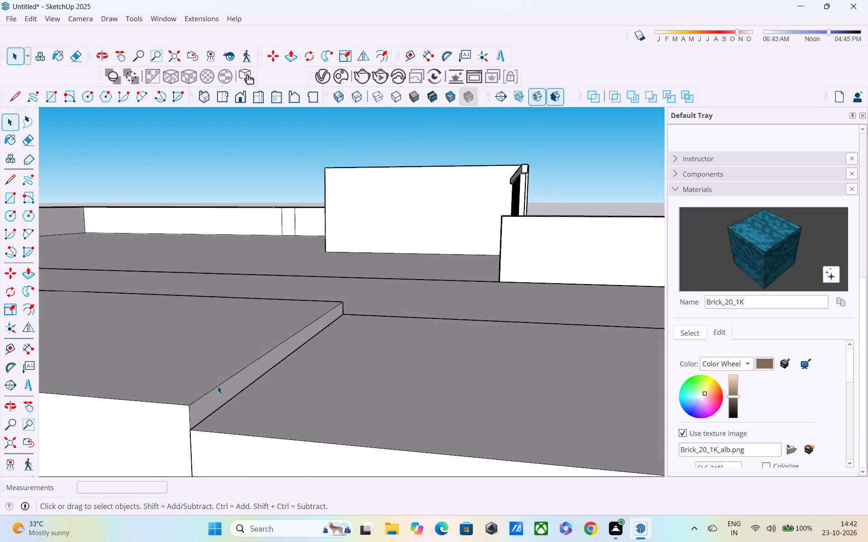
{"action": "scroll", "coordinate": [217, 386], "scroll_direction": "up", "scroll_amount": 4}
{"action": "key", "text": "p"}
{"action": "left_click", "coordinate": [214, 364]}
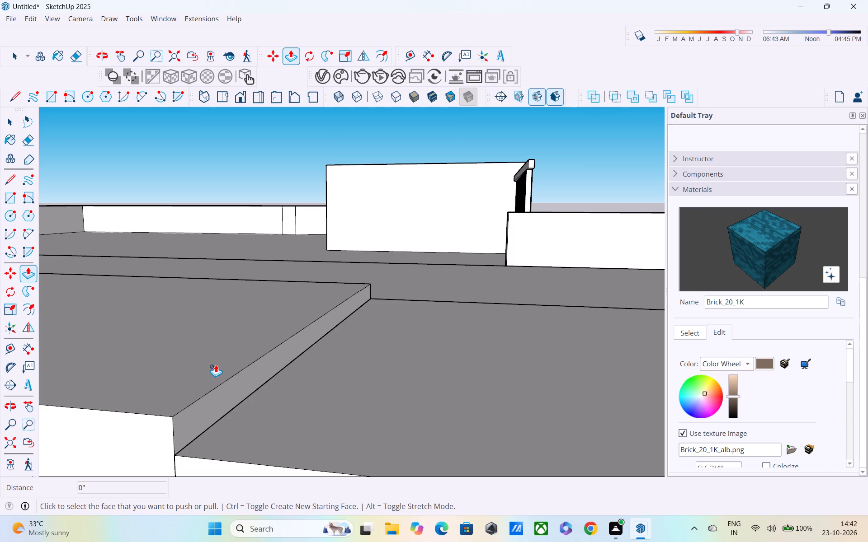
{"action": "key", "text": "space"}
{"action": "key", "text": "space"}
{"action": "double_click", "coordinate": [223, 375]}
{"action": "key", "text": "p"}
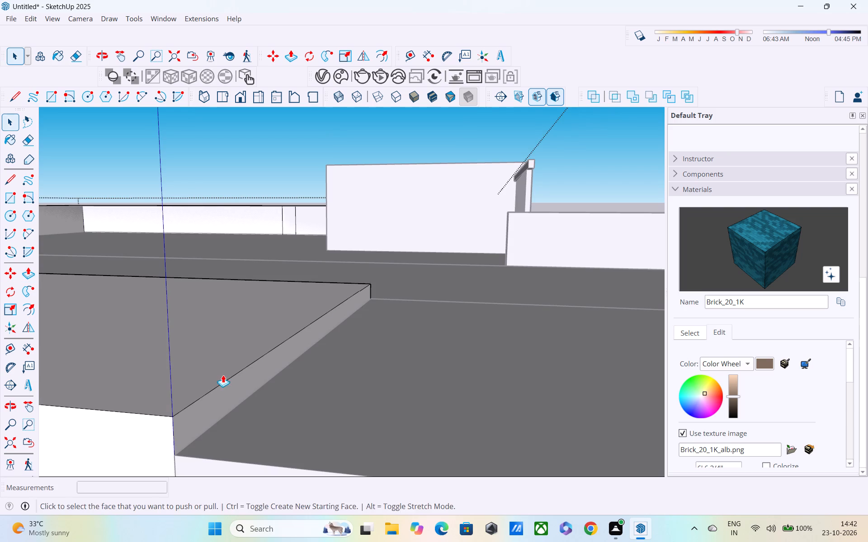
{"action": "left_click", "coordinate": [207, 365]}
{"action": "left_click", "coordinate": [256, 400]}
{"action": "middle_click_drag", "start_coordinate": [264, 416], "coordinate": [269, 370]}
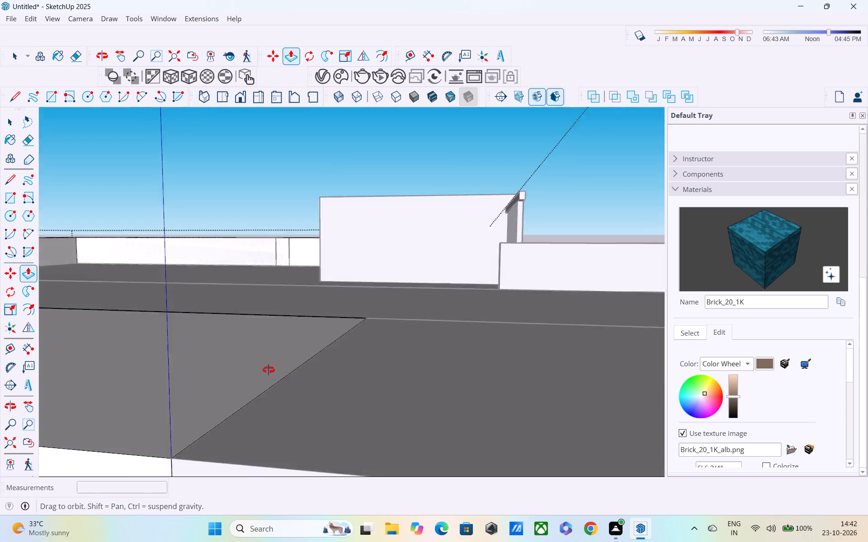
{"action": "middle_click_drag", "start_coordinate": [269, 370], "coordinate": [269, 339]}
{"action": "scroll", "coordinate": [269, 335], "scroll_direction": "down", "scroll_amount": 12}
{"action": "left_click", "coordinate": [391, 271]}
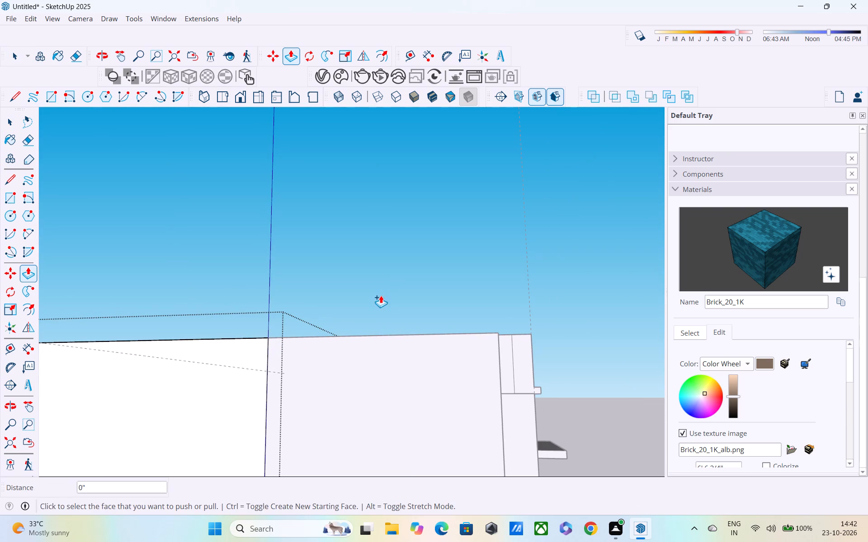
{"action": "key", "text": "Escape"}
{"action": "key", "text": "space"}
{"action": "left_click", "coordinate": [380, 298]}
Examine the joint between the front and rear side walls' tops beside the parapet.
{"action": "middle_click_drag", "start_coordinate": [367, 322], "coordinate": [123, 375]}
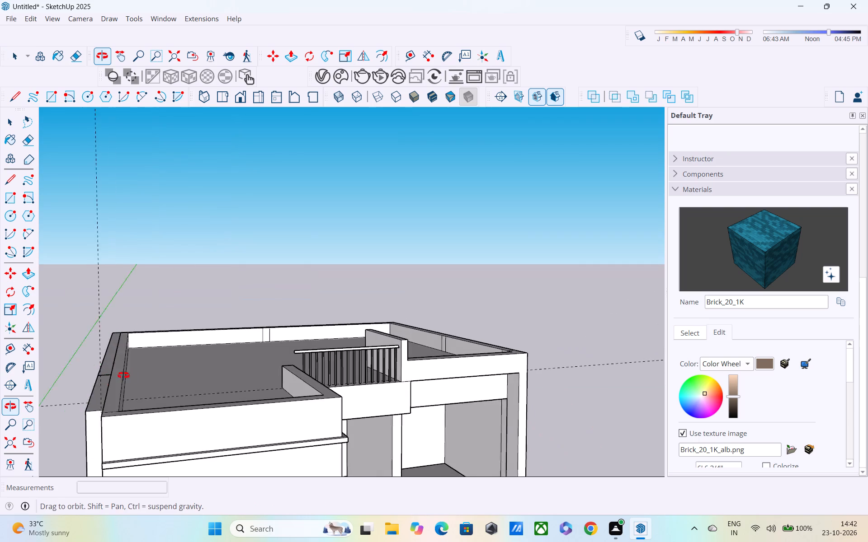
{"action": "middle_click_drag", "start_coordinate": [123, 375], "coordinate": [109, 375]}
{"action": "scroll", "coordinate": [104, 375], "scroll_direction": "down", "scroll_amount": 4}
{"action": "scroll", "coordinate": [104, 377], "scroll_direction": "up", "scroll_amount": 1}
{"action": "middle_click_drag", "start_coordinate": [104, 377], "coordinate": [304, 383]}
{"action": "scroll", "coordinate": [306, 381], "scroll_direction": "down", "scroll_amount": 4}
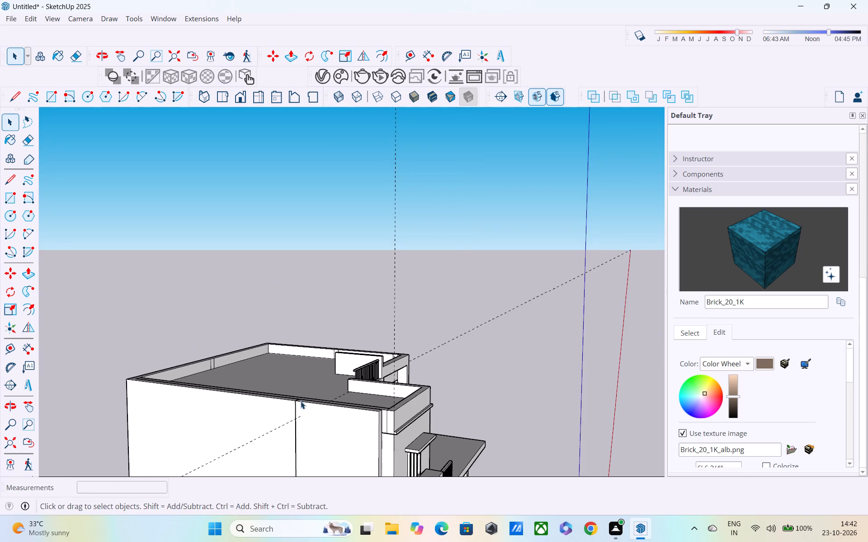
{"action": "middle_click_drag", "start_coordinate": [301, 401], "coordinate": [305, 320]}
{"action": "middle_click_drag", "start_coordinate": [296, 337], "coordinate": [0, 429]}
{"action": "scroll", "coordinate": [458, 331], "scroll_direction": "up", "scroll_amount": 3}
{"action": "middle_click_drag", "start_coordinate": [305, 321], "coordinate": [306, 322]}
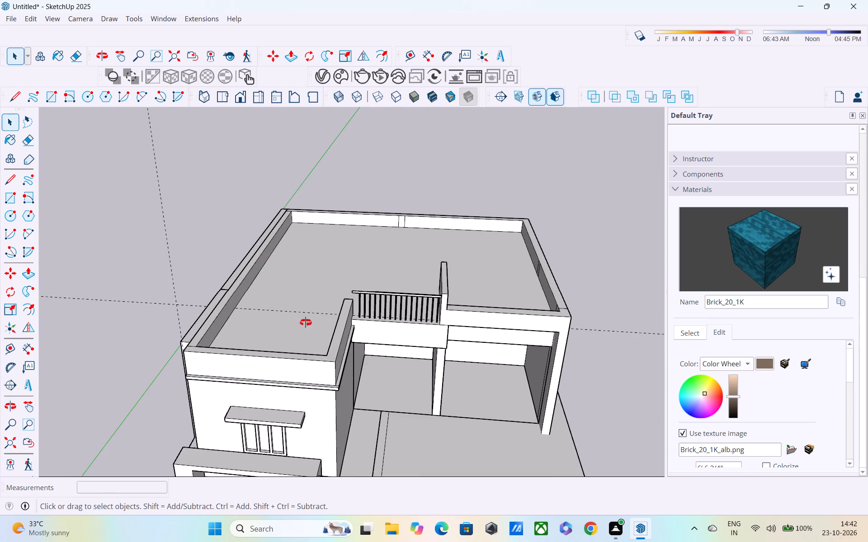
{"action": "middle_click_drag", "start_coordinate": [306, 322], "coordinate": [366, 382]}
{"action": "scroll", "coordinate": [254, 342], "scroll_direction": "up", "scroll_amount": 8}
{"action": "middle_click_drag", "start_coordinate": [245, 338], "coordinate": [247, 232]}
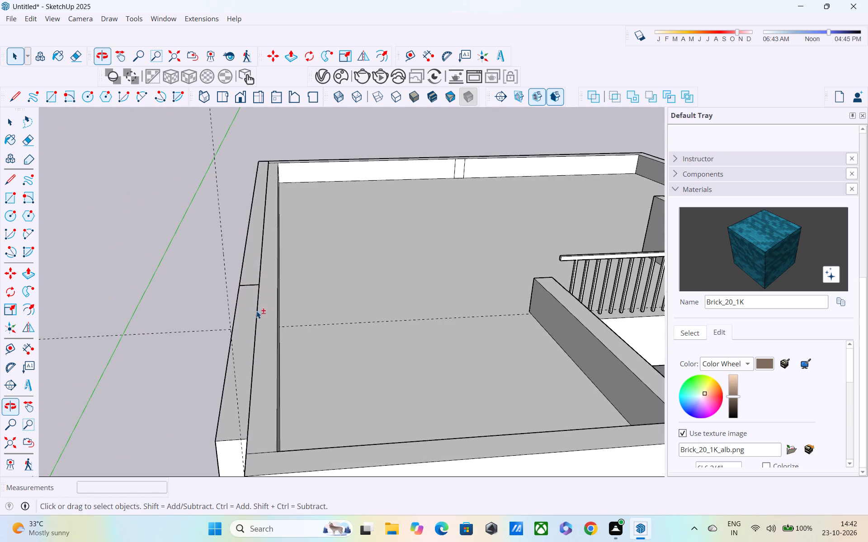
{"action": "scroll", "coordinate": [256, 311], "scroll_direction": "up", "scroll_amount": 4, "text": "shift"}
{"action": "scroll", "coordinate": [250, 278], "scroll_direction": "up", "scroll_amount": 4}
{"action": "left_click", "coordinate": [246, 276]}
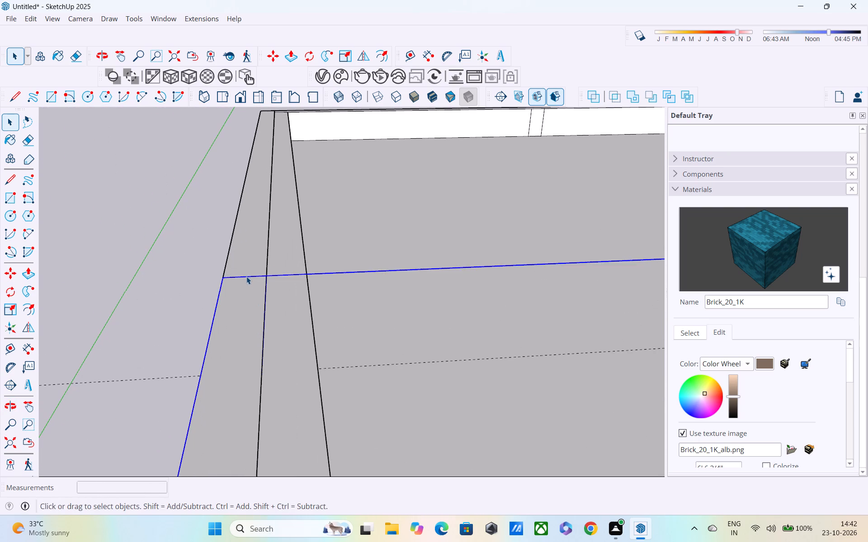
{"action": "double_click", "coordinate": [246, 276]}
{"action": "scroll", "coordinate": [247, 286], "scroll_direction": "down", "scroll_amount": 8}
{"action": "left_click", "coordinate": [169, 274]}
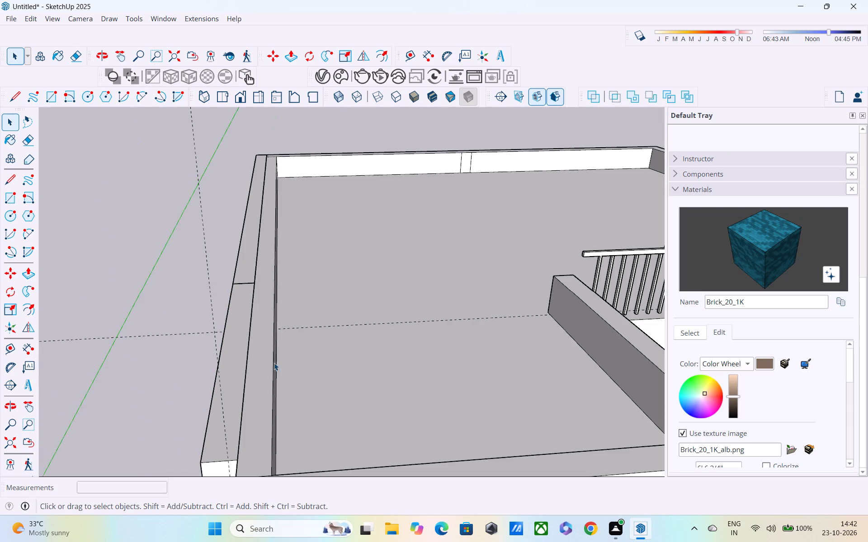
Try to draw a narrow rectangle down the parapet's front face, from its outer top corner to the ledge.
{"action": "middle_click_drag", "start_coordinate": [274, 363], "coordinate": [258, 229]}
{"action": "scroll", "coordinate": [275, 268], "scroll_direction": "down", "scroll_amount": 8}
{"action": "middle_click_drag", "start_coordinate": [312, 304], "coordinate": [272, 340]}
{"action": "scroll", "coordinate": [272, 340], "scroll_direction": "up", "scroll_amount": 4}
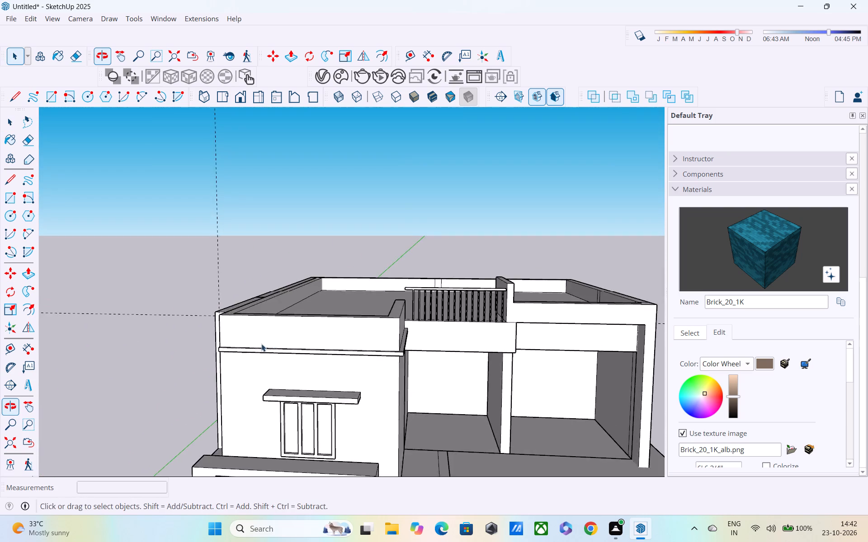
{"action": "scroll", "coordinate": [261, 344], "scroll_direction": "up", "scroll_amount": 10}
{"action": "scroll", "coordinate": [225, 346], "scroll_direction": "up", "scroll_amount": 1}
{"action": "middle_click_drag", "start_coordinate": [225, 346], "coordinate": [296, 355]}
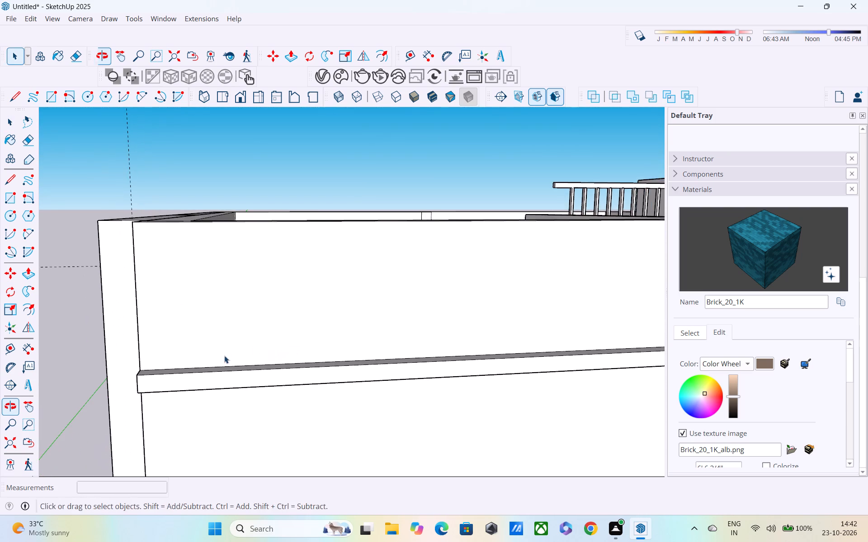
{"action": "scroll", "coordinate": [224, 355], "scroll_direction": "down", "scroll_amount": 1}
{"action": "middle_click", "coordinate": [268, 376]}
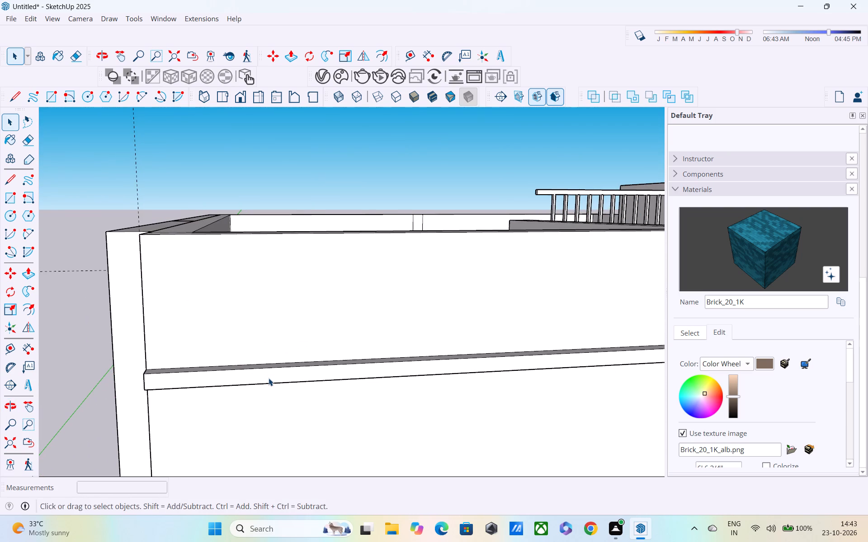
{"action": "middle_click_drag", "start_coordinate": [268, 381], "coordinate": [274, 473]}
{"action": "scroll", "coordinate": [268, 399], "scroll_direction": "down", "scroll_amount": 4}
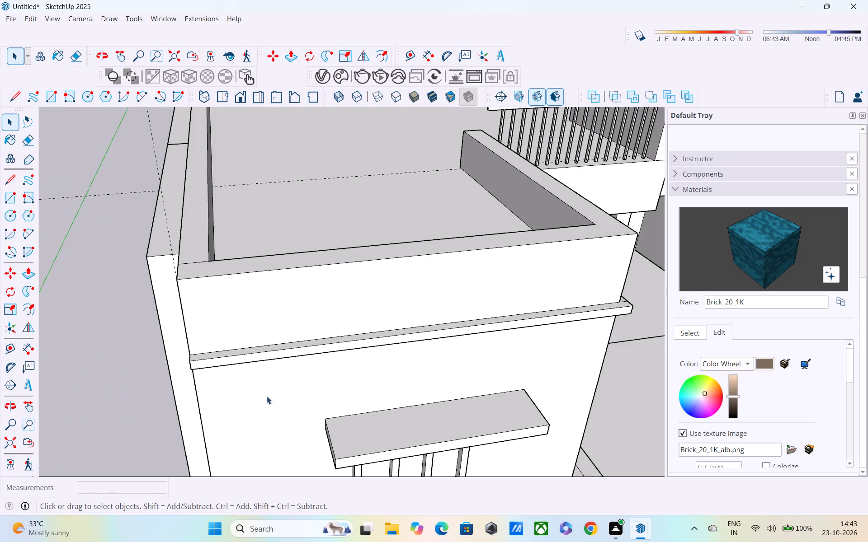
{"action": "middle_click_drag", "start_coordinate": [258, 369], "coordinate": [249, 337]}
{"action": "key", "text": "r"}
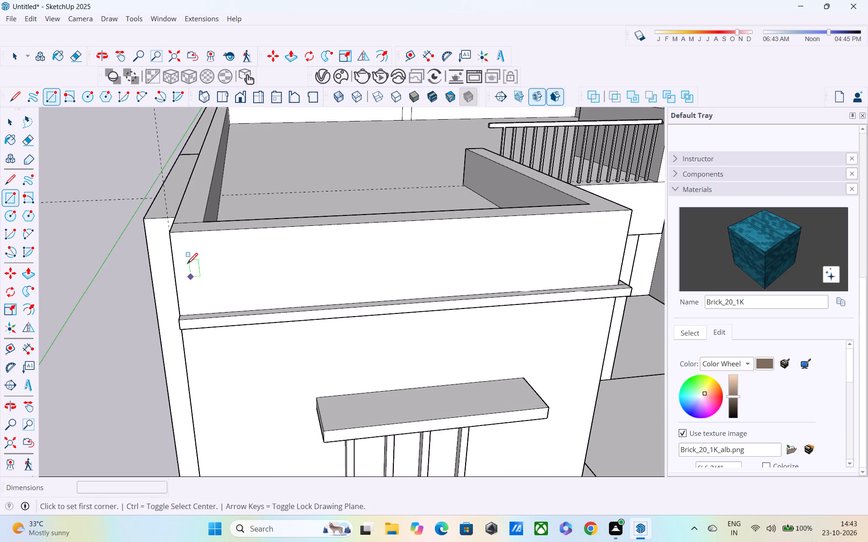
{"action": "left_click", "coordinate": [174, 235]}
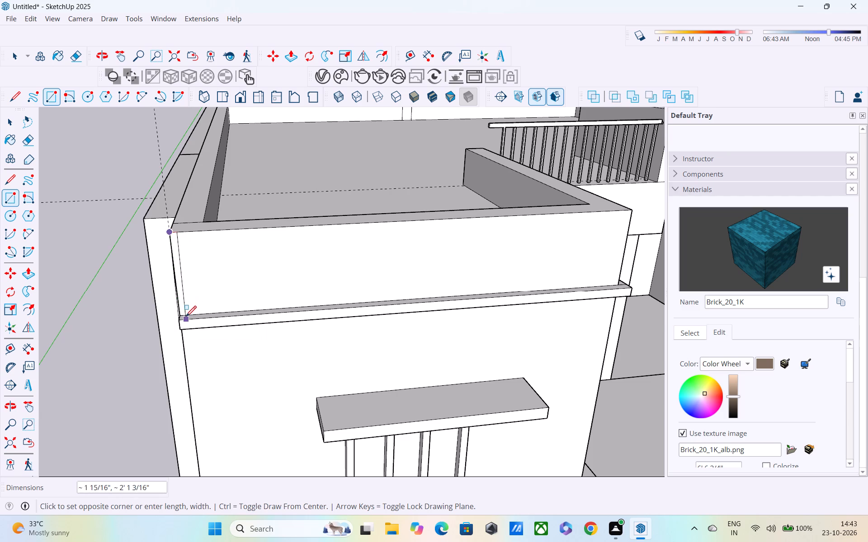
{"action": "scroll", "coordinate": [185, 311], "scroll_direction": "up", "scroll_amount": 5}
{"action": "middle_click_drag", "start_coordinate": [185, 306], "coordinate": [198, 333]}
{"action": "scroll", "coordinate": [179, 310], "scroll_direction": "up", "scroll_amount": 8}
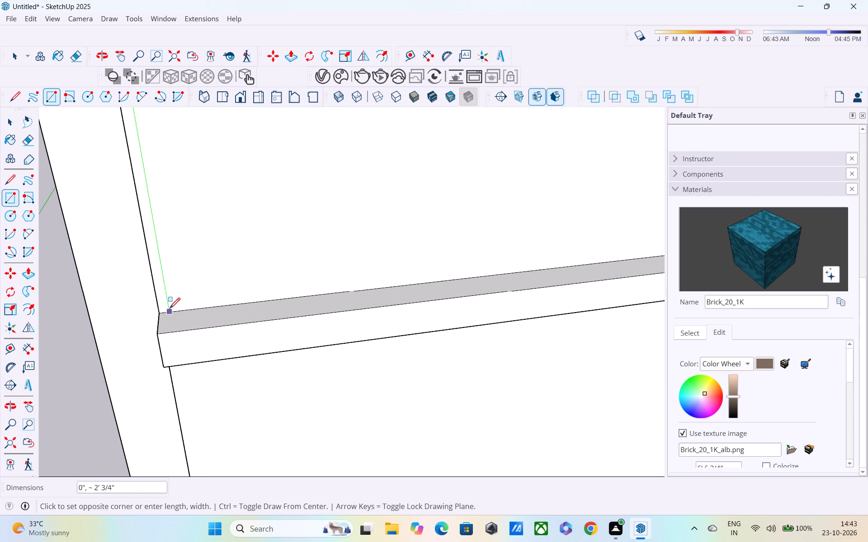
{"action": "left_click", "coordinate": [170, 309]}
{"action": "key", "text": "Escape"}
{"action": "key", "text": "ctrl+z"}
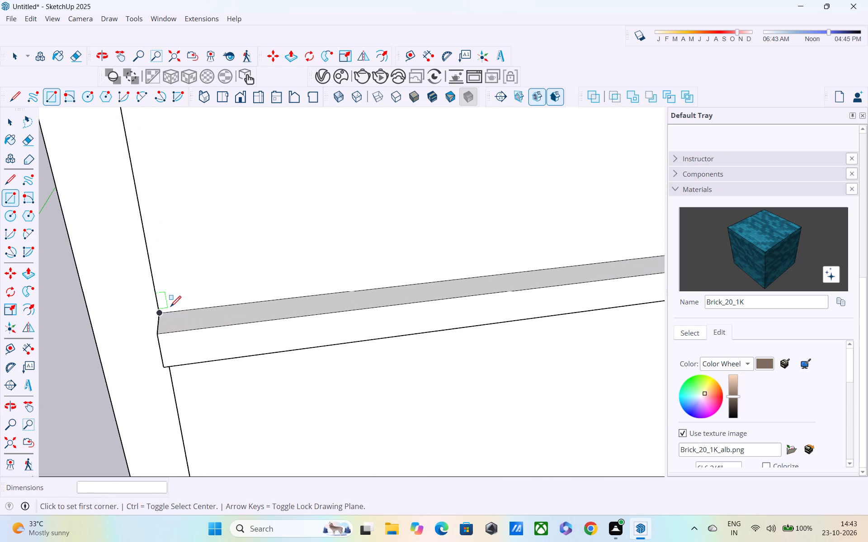
Open the front parapet group, copy its front face's outer vertical edge 1.5" inward above the ledge, and leave the group.
{"action": "key", "text": "space"}
{"action": "scroll", "coordinate": [138, 308], "scroll_direction": "down", "scroll_amount": 4}
{"action": "double_click", "coordinate": [185, 229]}
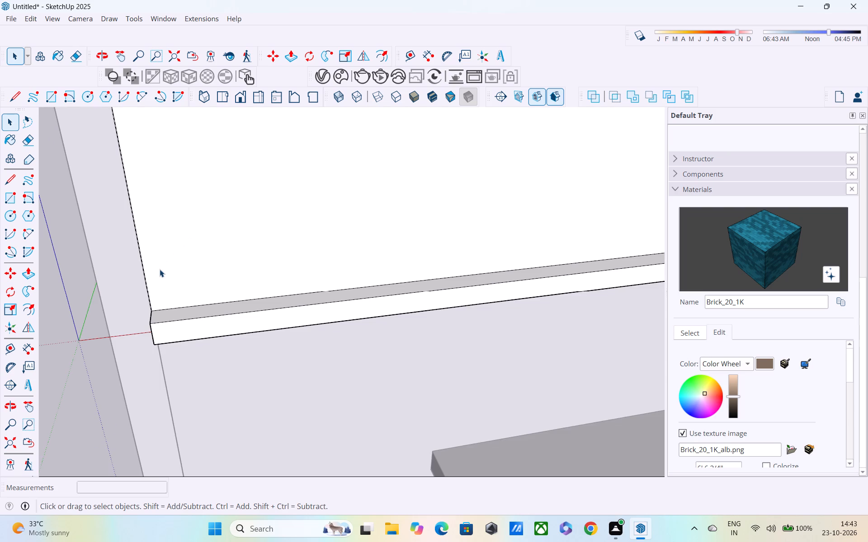
{"action": "left_click", "coordinate": [134, 233]}
{"action": "left_click", "coordinate": [137, 236]}
{"action": "middle_click_drag", "start_coordinate": [138, 240], "coordinate": [154, 208]}
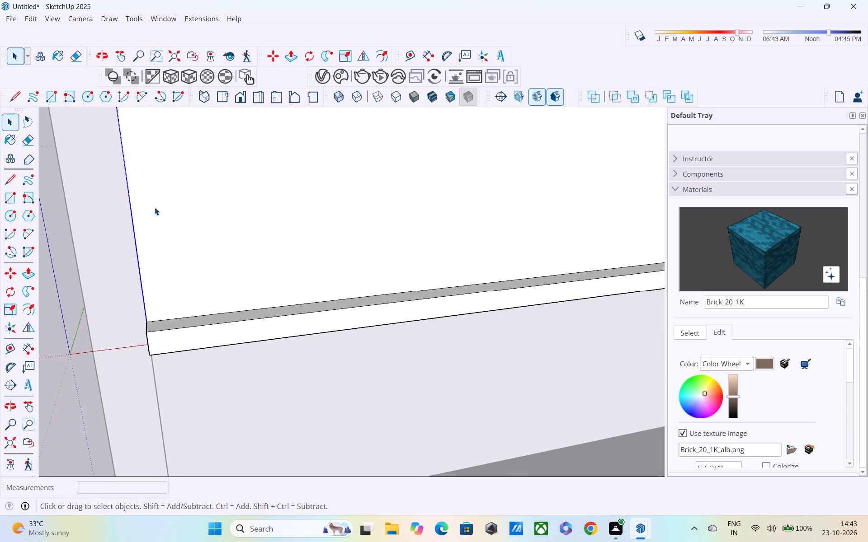
{"action": "key", "text": "m"}
{"action": "scroll", "coordinate": [146, 316], "scroll_direction": "up", "scroll_amount": 3}
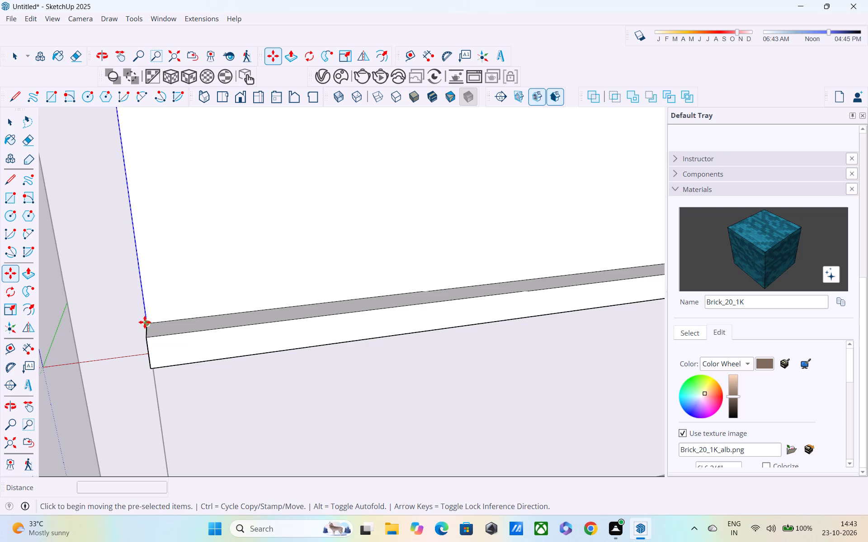
{"action": "left_click", "coordinate": [145, 321]}
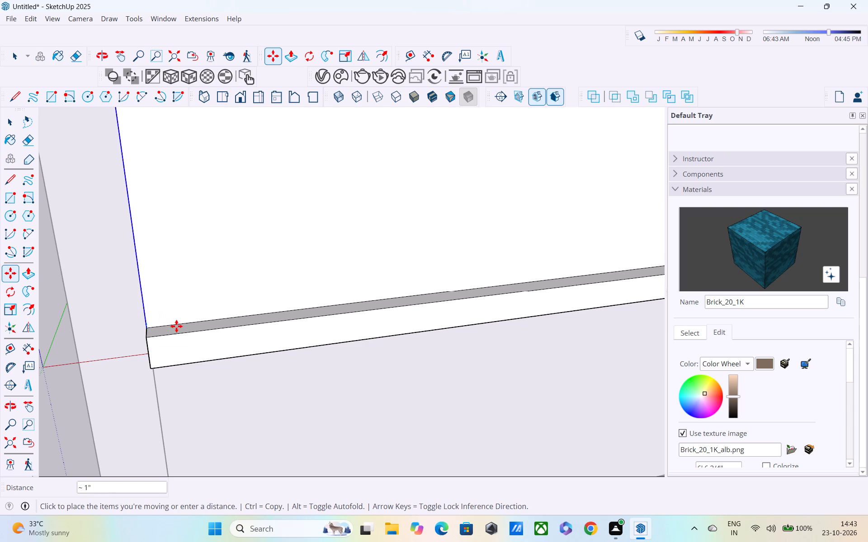
{"action": "key", "text": "Escape"}
{"action": "left_click", "coordinate": [146, 322]}
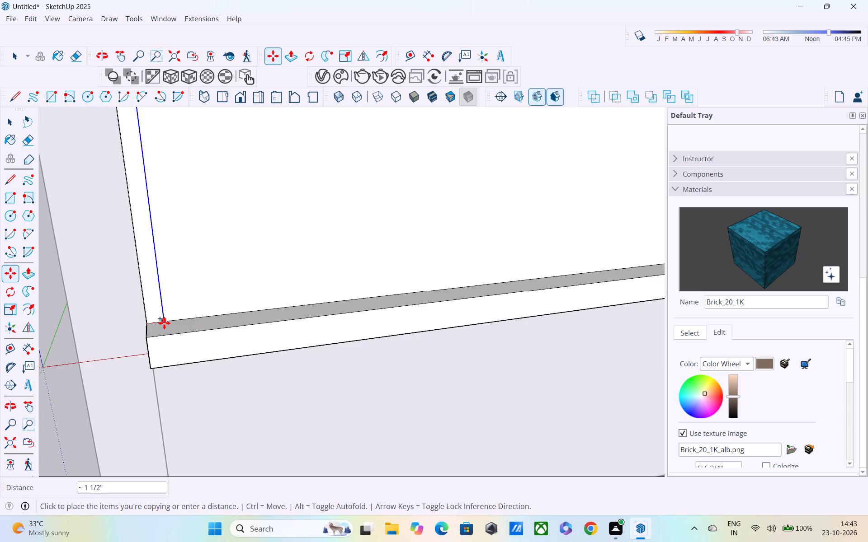
{"action": "type", "text": "1.5\""}
{"action": "key", "text": "Return"}
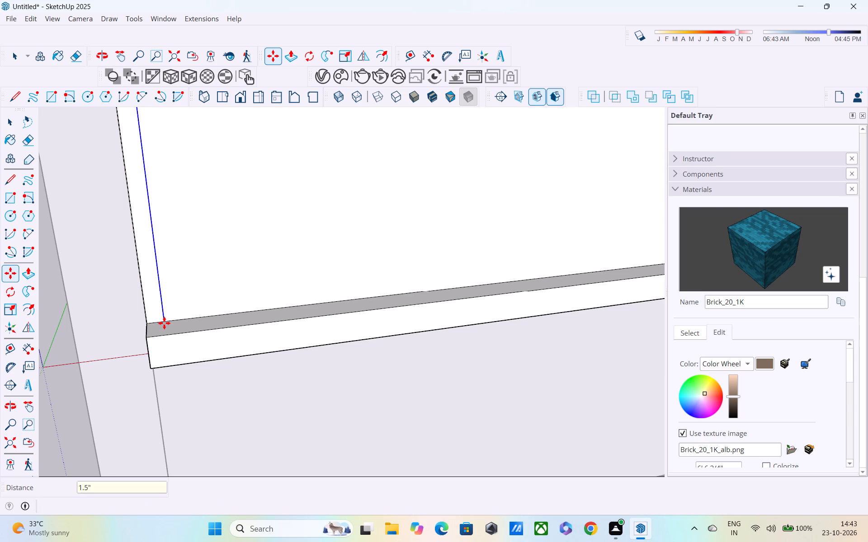
{"action": "scroll", "coordinate": [163, 309], "scroll_direction": "down", "scroll_amount": 9}
{"action": "middle_click_drag", "start_coordinate": [180, 291], "coordinate": [174, 241]}
{"action": "scroll", "coordinate": [171, 235], "scroll_direction": "down", "scroll_amount": 4}
{"action": "middle_click_drag", "start_coordinate": [171, 235], "coordinate": [175, 251]}
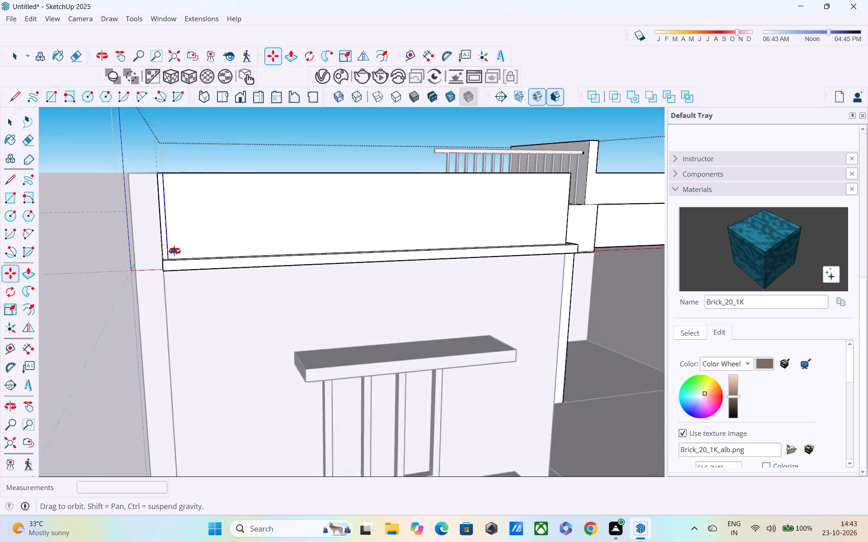
{"action": "middle_click_drag", "start_coordinate": [175, 251], "coordinate": [177, 262]}
{"action": "scroll", "coordinate": [169, 254], "scroll_direction": "up", "scroll_amount": 8}
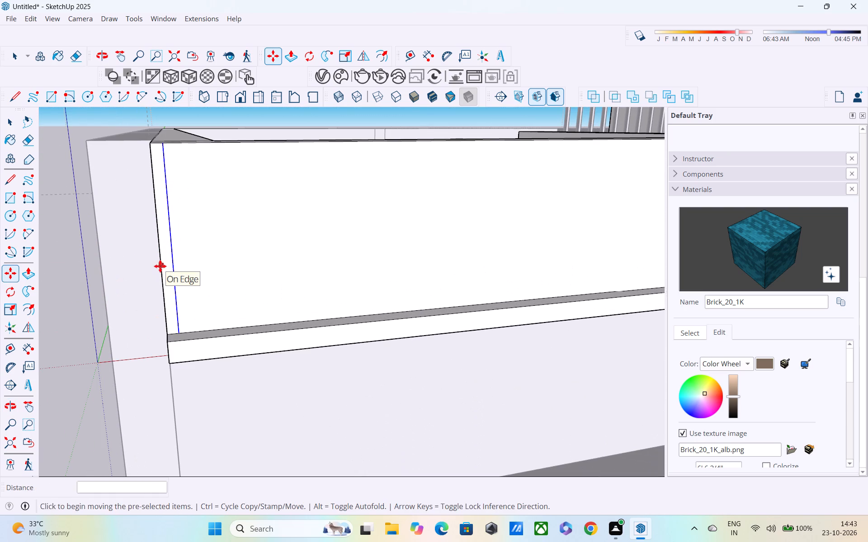
{"action": "key", "text": "Escape"}
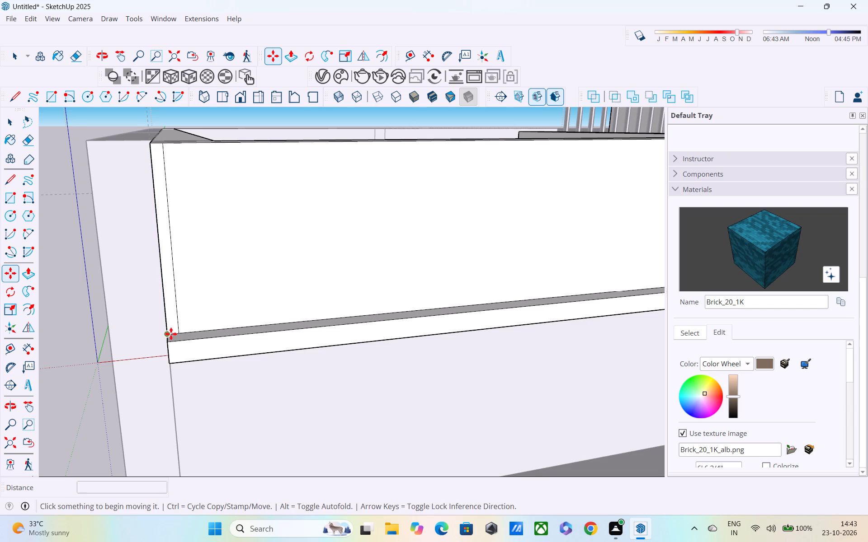
{"action": "key", "text": "Escape"}
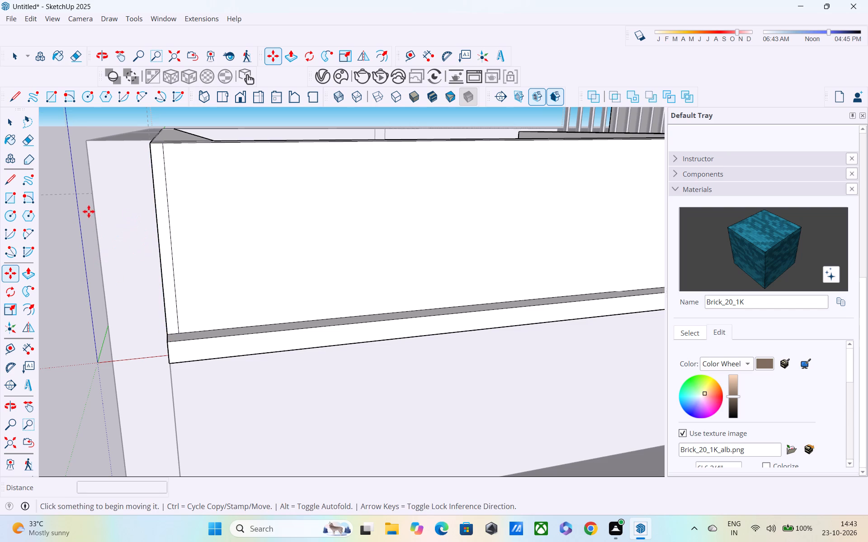
{"action": "key", "text": "space"}
{"action": "left_click", "coordinate": [61, 220]}
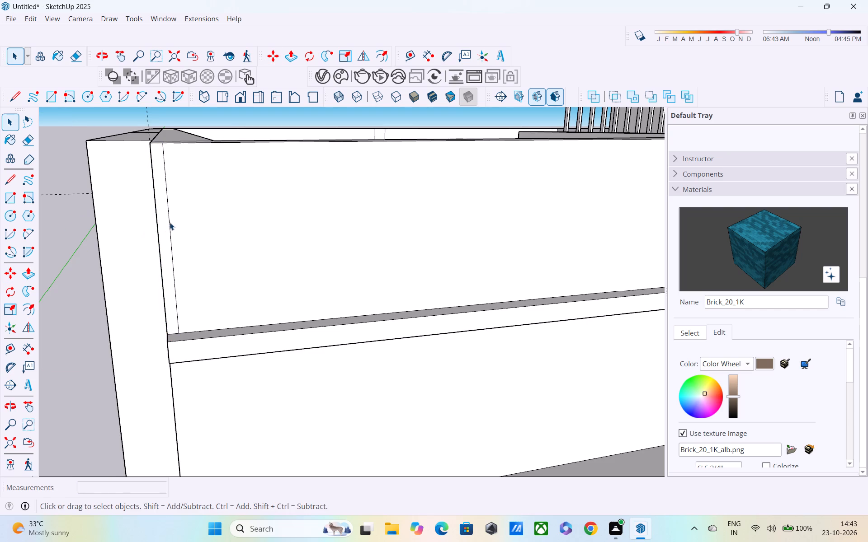
Open the front parapet group for editing at the marked corner strip.
{"action": "double_click", "coordinate": [173, 222]}
{"action": "scroll", "coordinate": [160, 226], "scroll_direction": "up", "scroll_amount": 3}
{"action": "middle_click_drag", "start_coordinate": [155, 221], "coordinate": [180, 340]}
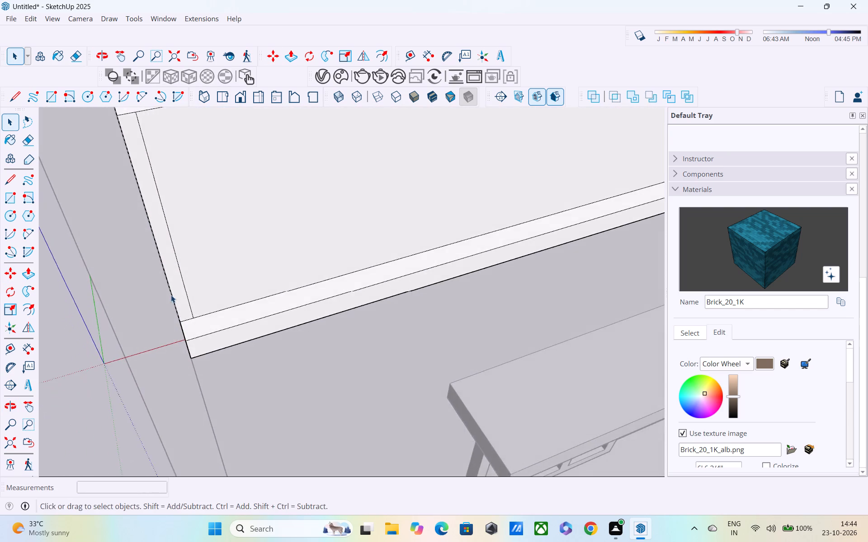
{"action": "scroll", "coordinate": [169, 288], "scroll_direction": "down", "scroll_amount": 3}
{"action": "middle_click_drag", "start_coordinate": [174, 294], "coordinate": [230, 385], "text": "shift"}
{"action": "scroll", "coordinate": [208, 312], "scroll_direction": "up", "scroll_amount": 4}
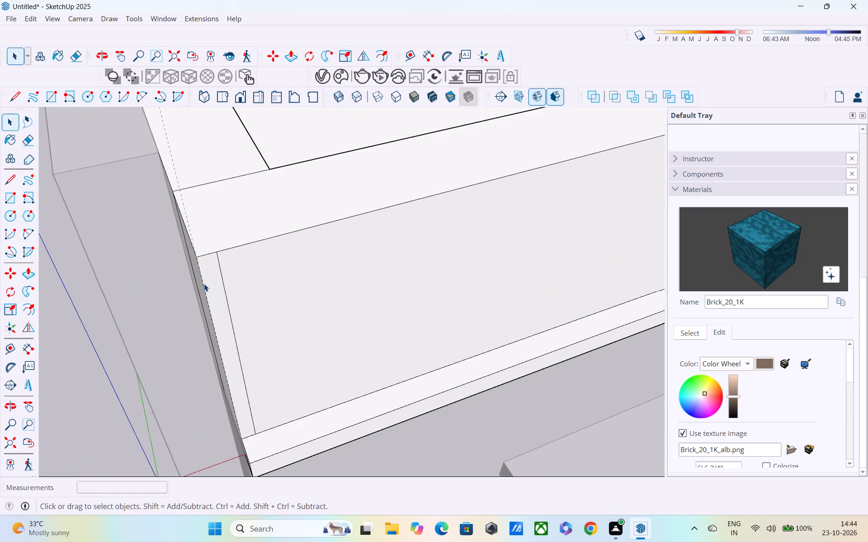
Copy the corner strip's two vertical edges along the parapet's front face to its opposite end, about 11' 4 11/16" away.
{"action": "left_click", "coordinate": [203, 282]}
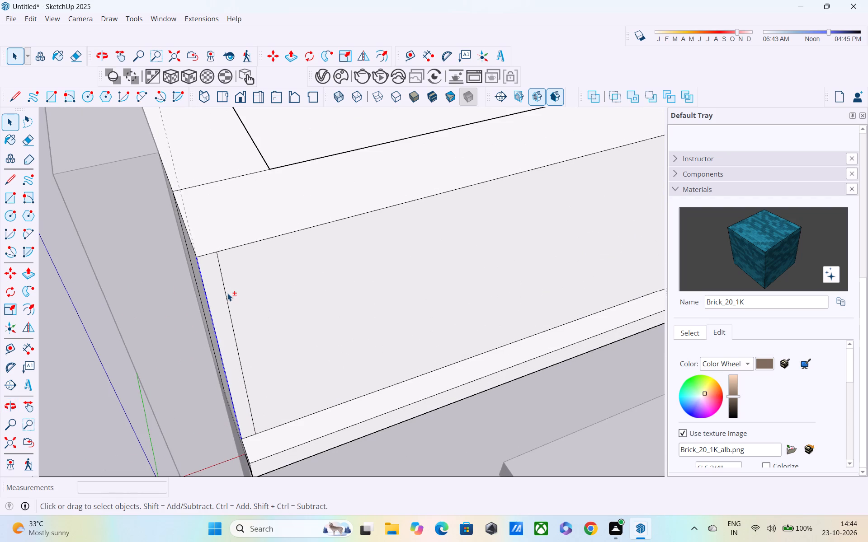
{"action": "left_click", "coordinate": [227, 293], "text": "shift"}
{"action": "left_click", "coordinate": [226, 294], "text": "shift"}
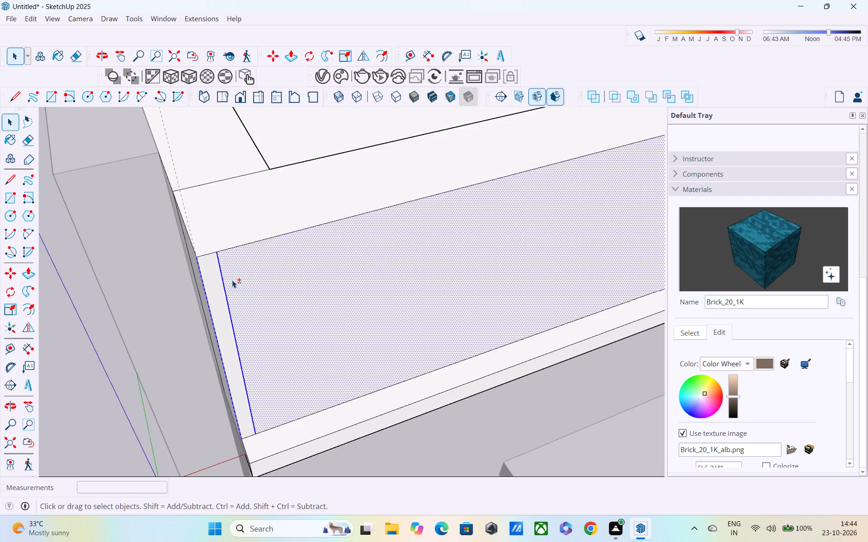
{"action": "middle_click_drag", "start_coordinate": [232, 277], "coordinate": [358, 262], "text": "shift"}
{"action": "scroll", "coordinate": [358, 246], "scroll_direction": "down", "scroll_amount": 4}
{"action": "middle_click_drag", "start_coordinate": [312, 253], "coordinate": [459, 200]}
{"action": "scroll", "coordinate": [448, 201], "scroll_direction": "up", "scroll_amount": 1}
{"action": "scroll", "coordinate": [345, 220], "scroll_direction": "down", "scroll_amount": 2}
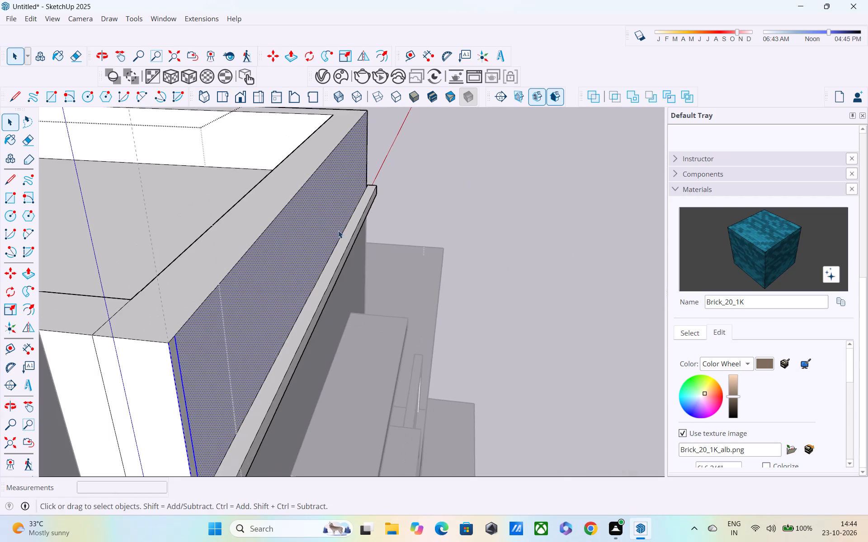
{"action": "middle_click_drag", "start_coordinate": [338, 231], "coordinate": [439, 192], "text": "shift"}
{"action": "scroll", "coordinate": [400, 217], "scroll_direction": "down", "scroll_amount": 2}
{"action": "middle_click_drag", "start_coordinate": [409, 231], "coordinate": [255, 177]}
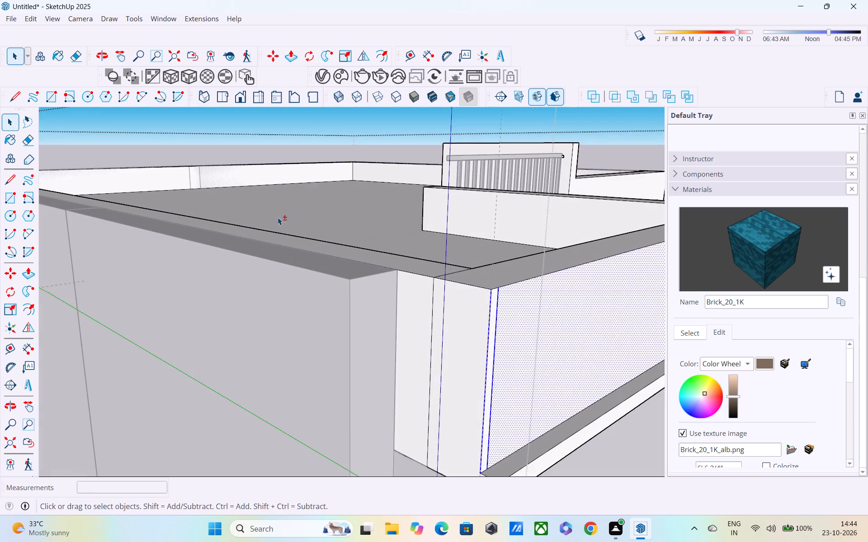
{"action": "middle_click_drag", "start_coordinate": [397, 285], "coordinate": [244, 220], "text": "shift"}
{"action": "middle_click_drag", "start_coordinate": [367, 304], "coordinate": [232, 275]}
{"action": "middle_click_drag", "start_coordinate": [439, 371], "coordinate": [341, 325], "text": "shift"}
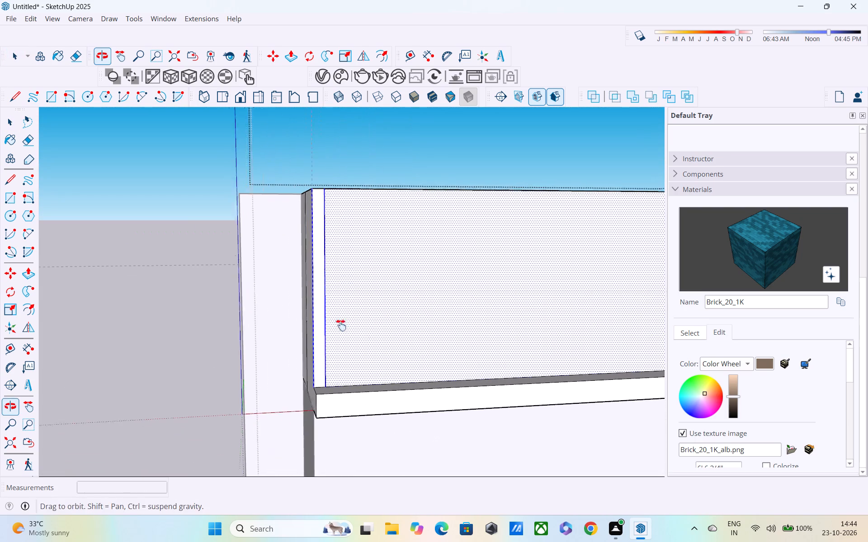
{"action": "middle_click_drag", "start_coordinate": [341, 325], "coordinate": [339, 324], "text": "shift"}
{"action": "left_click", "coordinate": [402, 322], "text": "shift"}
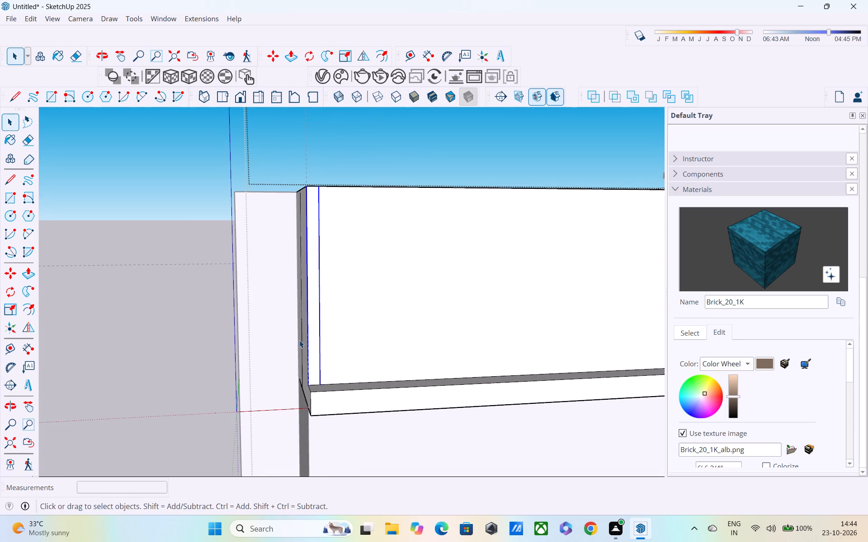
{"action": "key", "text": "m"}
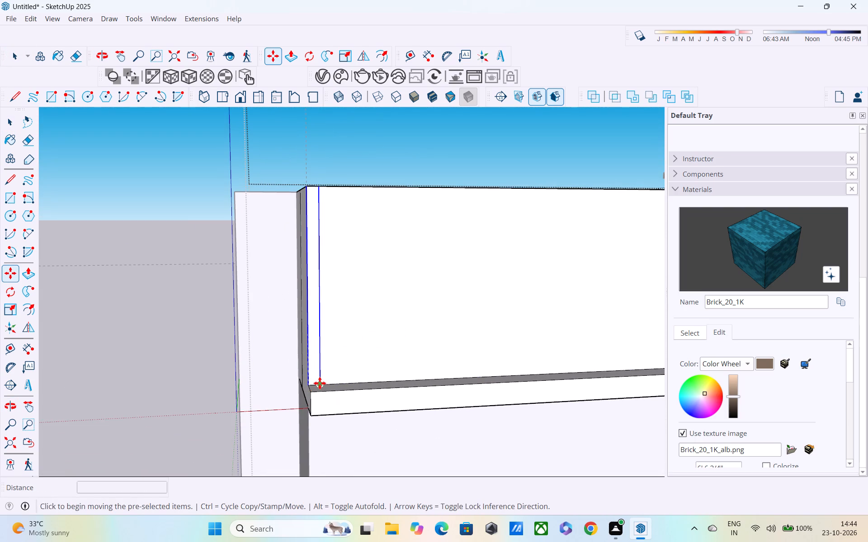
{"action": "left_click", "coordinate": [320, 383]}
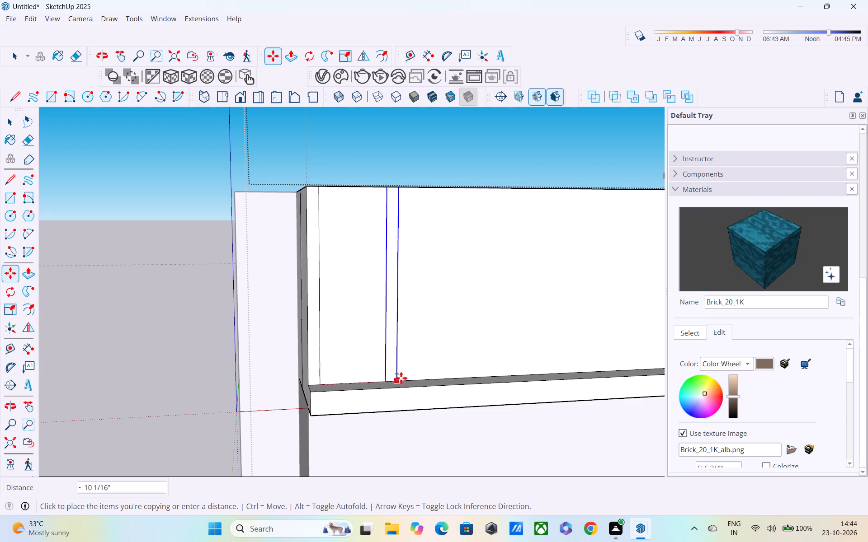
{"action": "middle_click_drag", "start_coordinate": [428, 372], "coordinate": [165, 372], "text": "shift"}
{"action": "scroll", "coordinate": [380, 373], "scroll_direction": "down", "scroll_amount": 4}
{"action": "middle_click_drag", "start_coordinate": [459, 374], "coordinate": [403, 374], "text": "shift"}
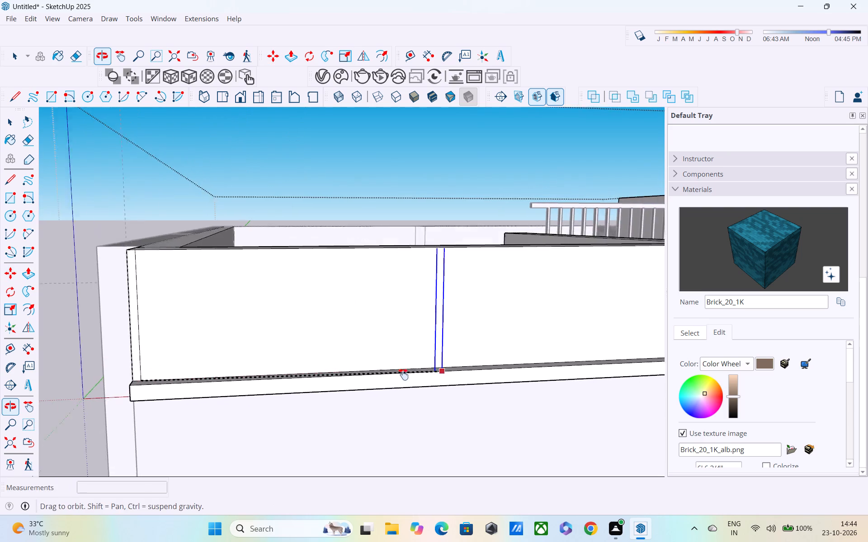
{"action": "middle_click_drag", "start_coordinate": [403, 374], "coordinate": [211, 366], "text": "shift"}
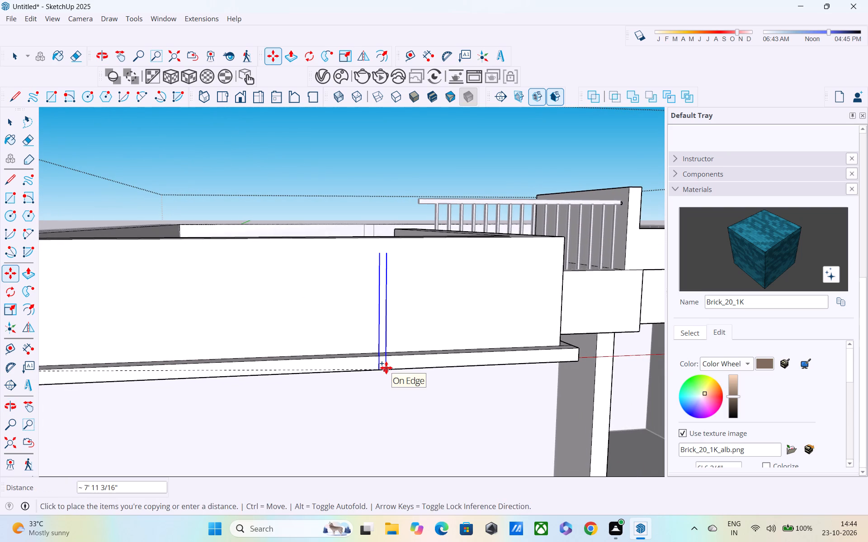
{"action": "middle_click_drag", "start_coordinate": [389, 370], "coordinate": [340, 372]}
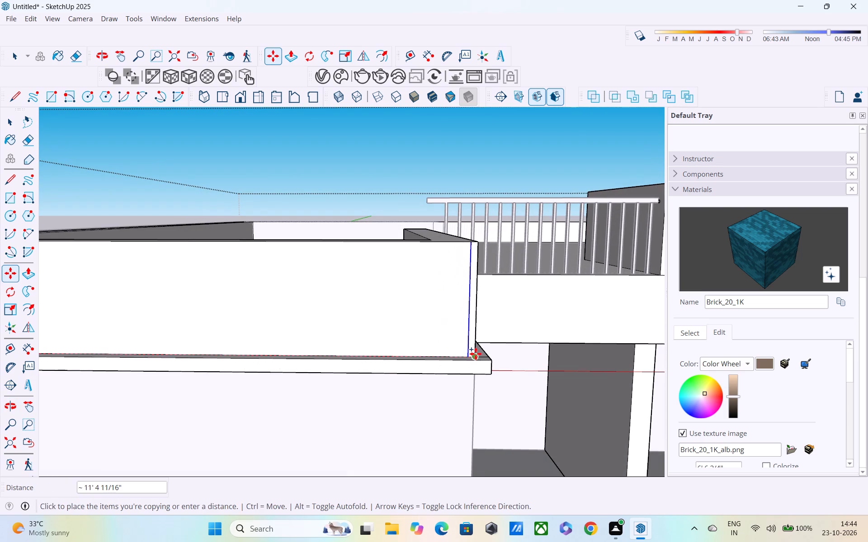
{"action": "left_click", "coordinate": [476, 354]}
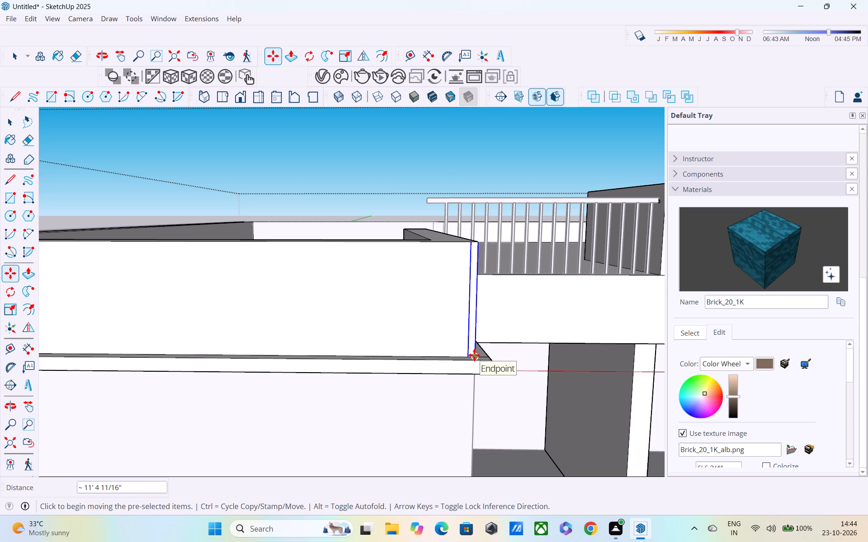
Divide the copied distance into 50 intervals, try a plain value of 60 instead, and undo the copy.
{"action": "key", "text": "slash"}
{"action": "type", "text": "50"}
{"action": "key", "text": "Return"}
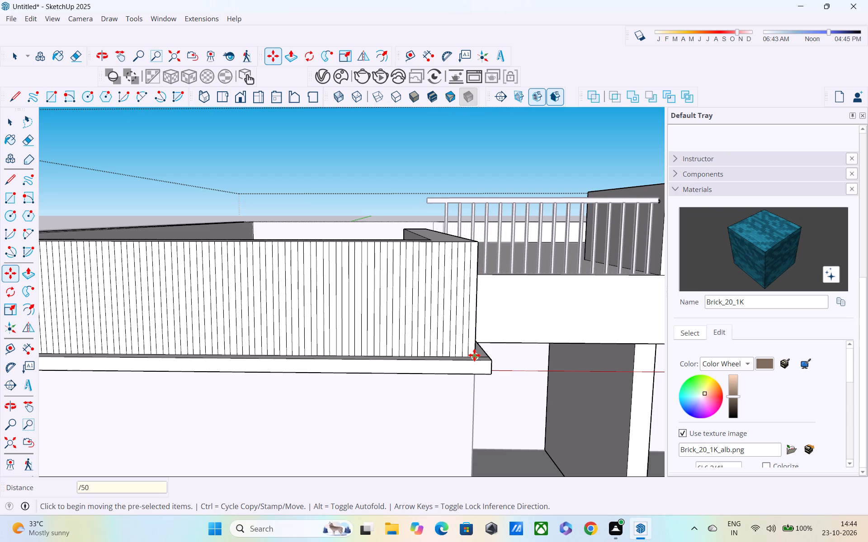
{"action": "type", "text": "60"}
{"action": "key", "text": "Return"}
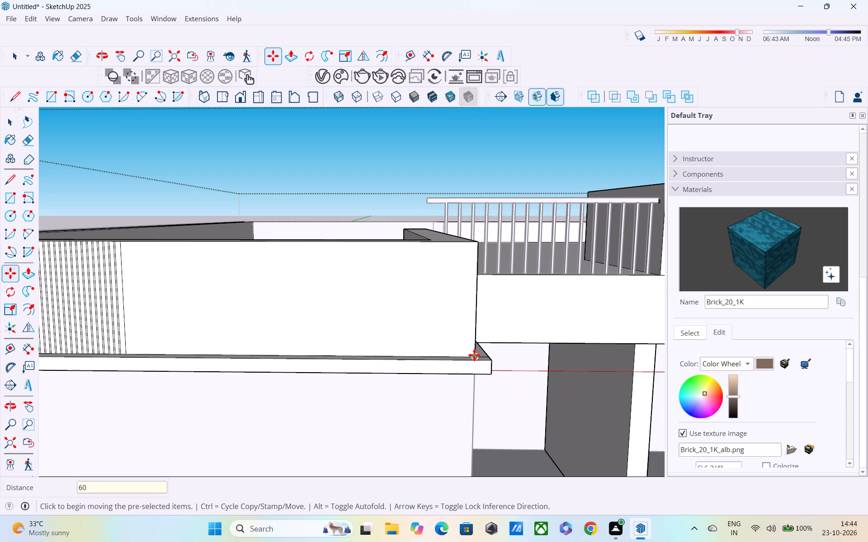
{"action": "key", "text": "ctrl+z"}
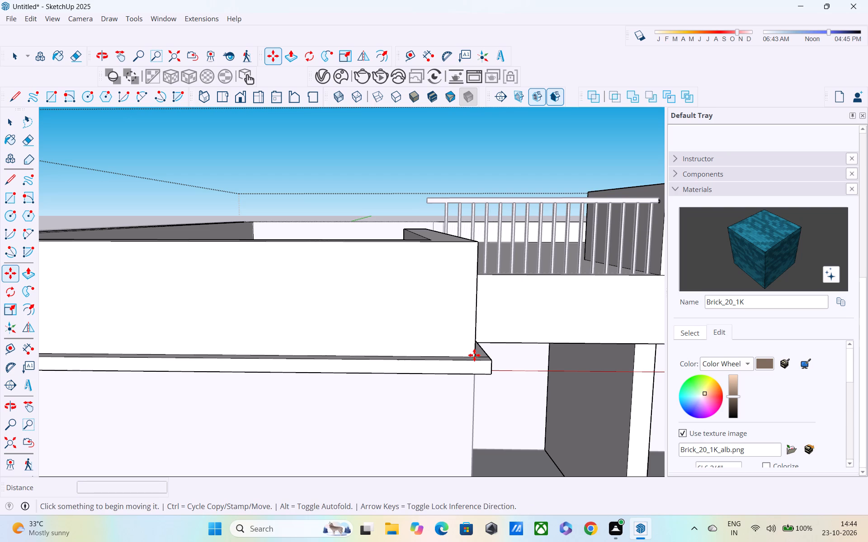
Reselect the corner strip's two vertical edges and copy them about 11' 4 11/16" to the opposite end of the parapet's front face.
{"action": "middle_click_drag", "start_coordinate": [469, 347], "coordinate": [834, 338], "text": "shift"}
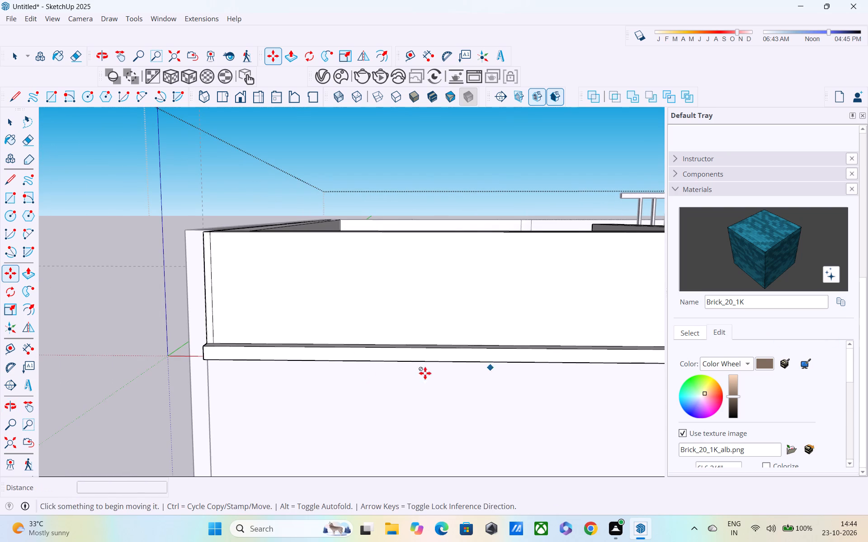
{"action": "key", "text": "space"}
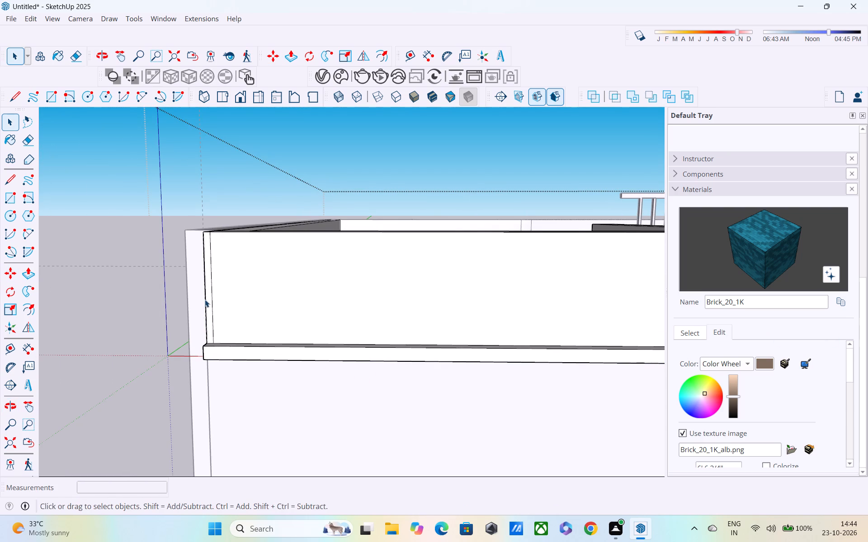
{"action": "left_click", "coordinate": [205, 298]}
{"action": "left_click", "coordinate": [213, 299]}
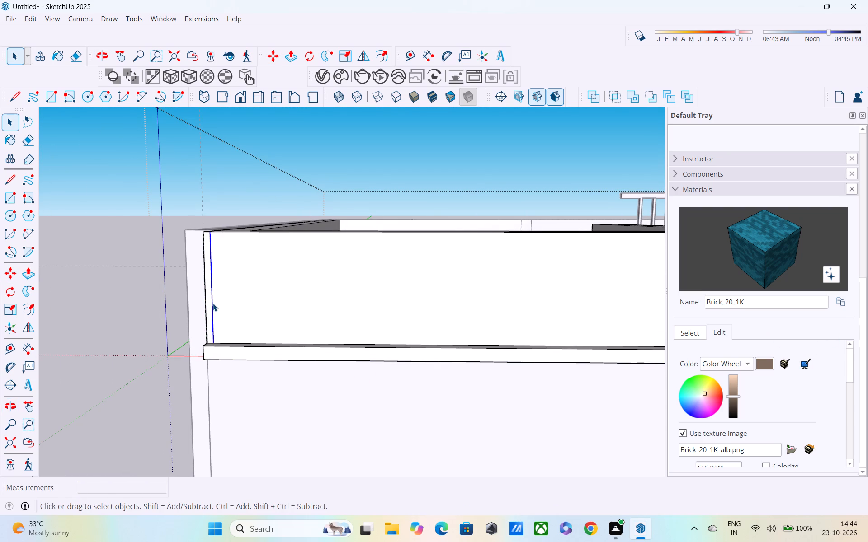
{"action": "left_click", "coordinate": [205, 297], "text": "shift"}
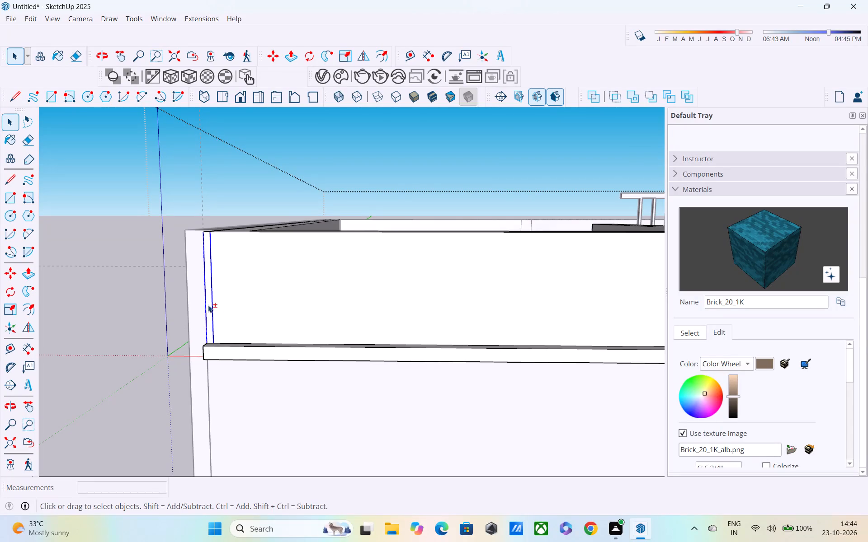
{"action": "key", "text": "m"}
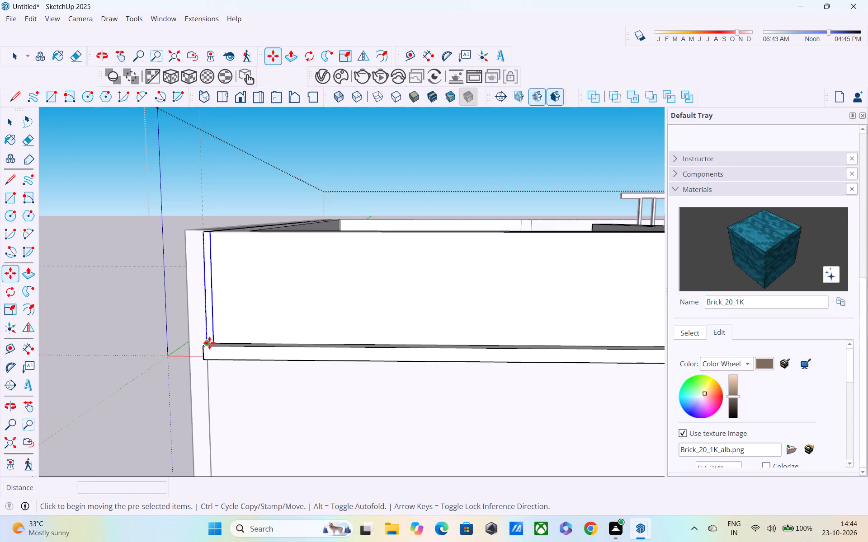
{"action": "left_click", "coordinate": [214, 340]}
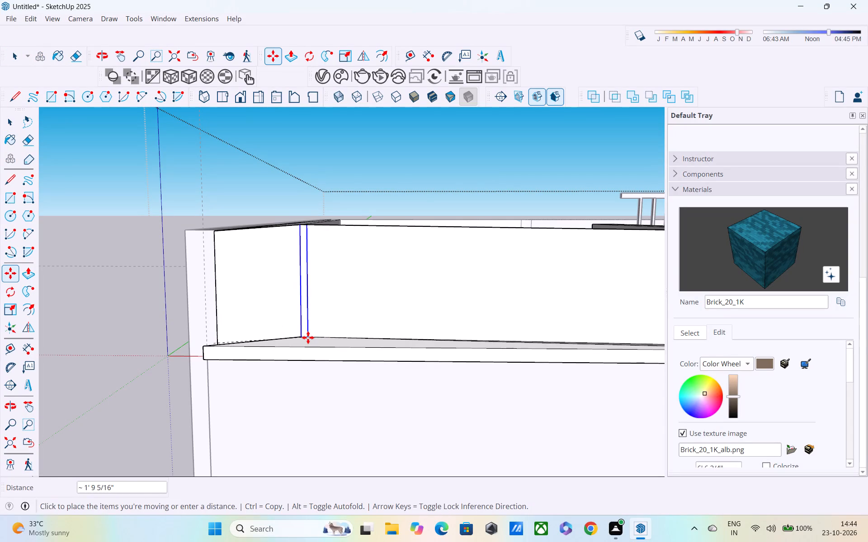
{"action": "middle_click_drag", "start_coordinate": [329, 342], "coordinate": [75, 335], "text": "shift"}
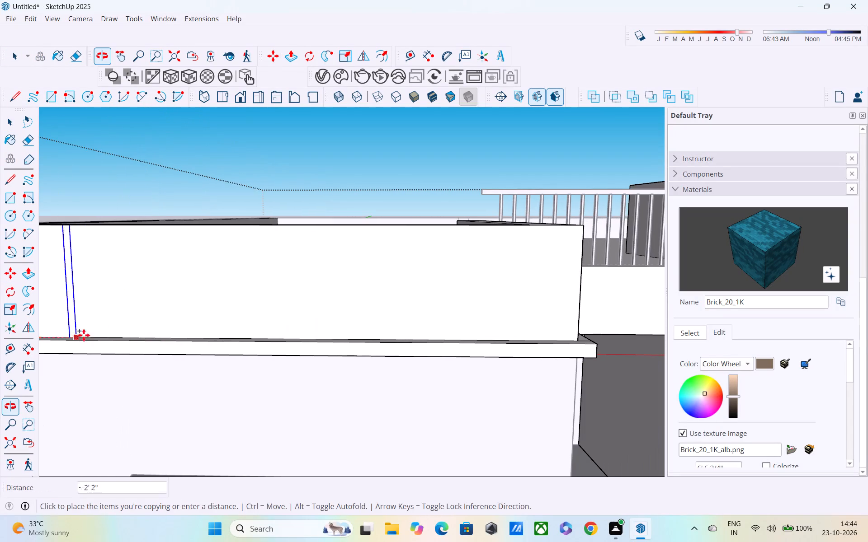
{"action": "middle_click_drag", "start_coordinate": [567, 323], "coordinate": [457, 318]}
{"action": "scroll", "coordinate": [577, 349], "scroll_direction": "up", "scroll_amount": 4}
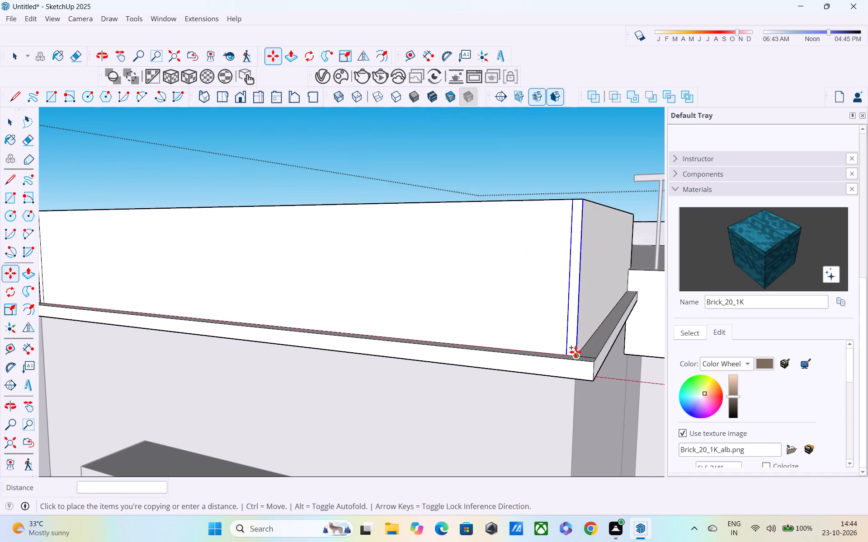
{"action": "left_click", "coordinate": [576, 352]}
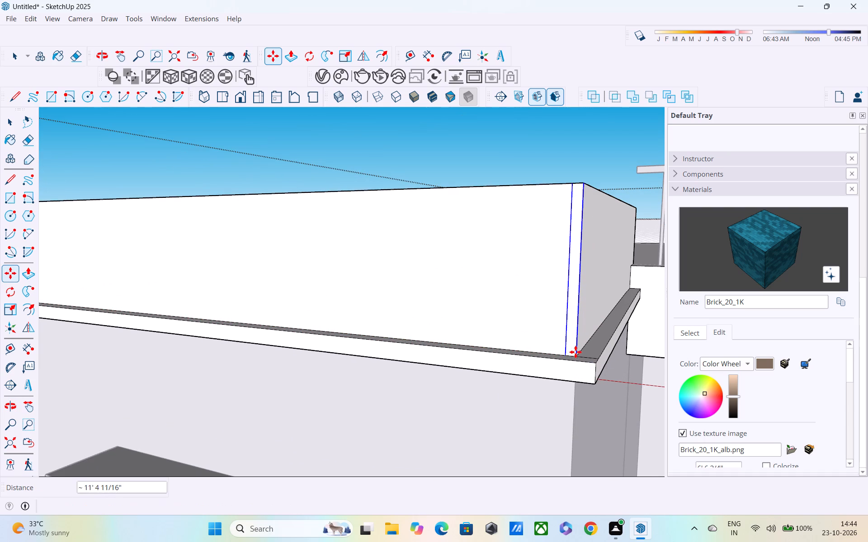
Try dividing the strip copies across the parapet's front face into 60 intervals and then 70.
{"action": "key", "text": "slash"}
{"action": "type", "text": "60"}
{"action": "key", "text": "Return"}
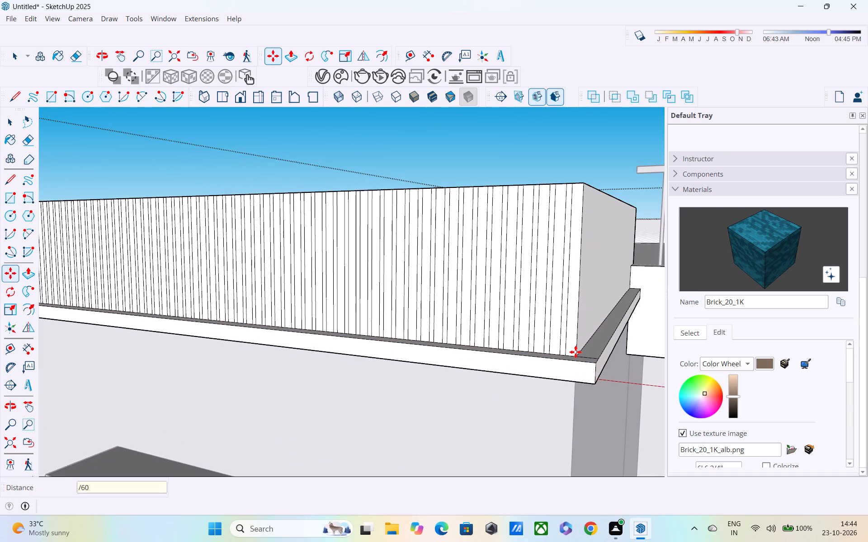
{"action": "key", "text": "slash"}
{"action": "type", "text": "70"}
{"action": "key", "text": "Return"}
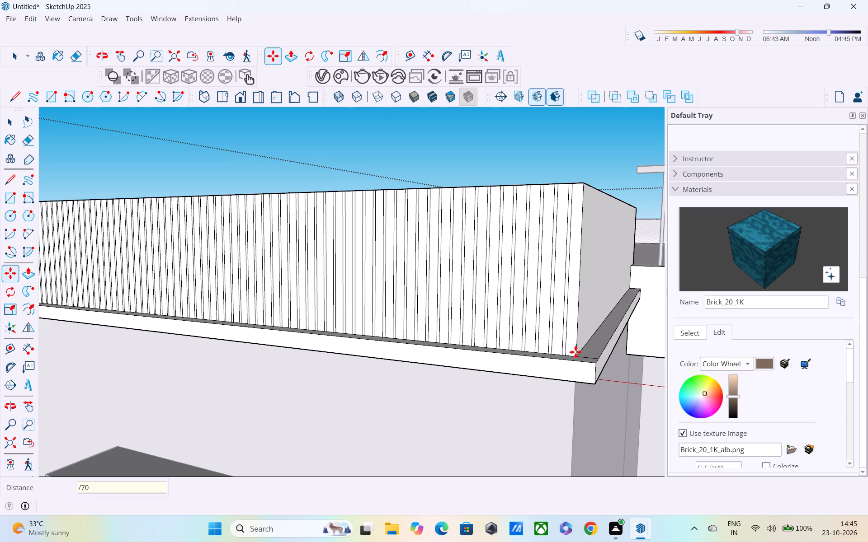
Set the strip copies across the parapet's front face to 10 equal intervals.
{"action": "key", "text": "slash"}
{"action": "type", "text": "10"}
{"action": "key", "text": "Return"}
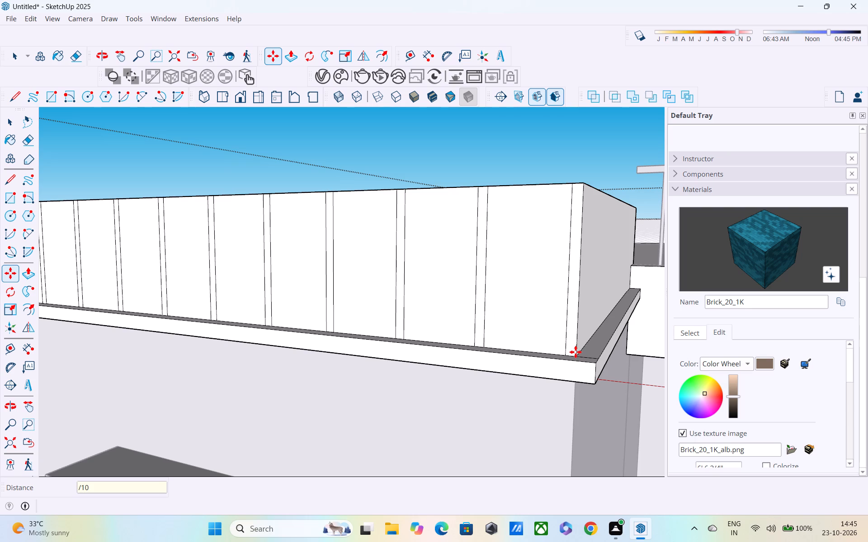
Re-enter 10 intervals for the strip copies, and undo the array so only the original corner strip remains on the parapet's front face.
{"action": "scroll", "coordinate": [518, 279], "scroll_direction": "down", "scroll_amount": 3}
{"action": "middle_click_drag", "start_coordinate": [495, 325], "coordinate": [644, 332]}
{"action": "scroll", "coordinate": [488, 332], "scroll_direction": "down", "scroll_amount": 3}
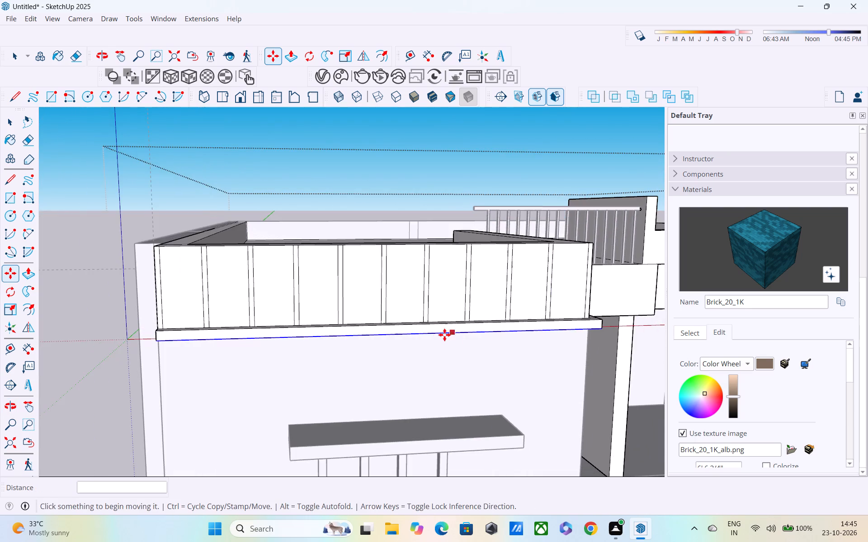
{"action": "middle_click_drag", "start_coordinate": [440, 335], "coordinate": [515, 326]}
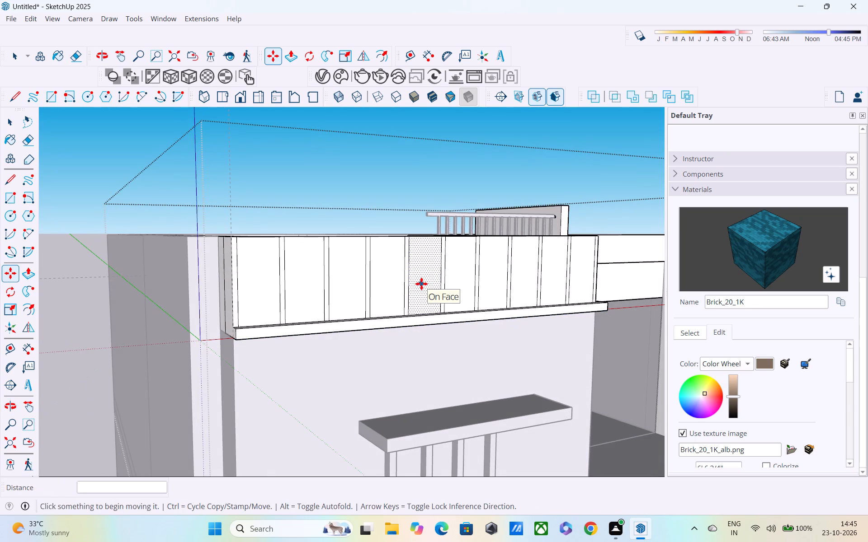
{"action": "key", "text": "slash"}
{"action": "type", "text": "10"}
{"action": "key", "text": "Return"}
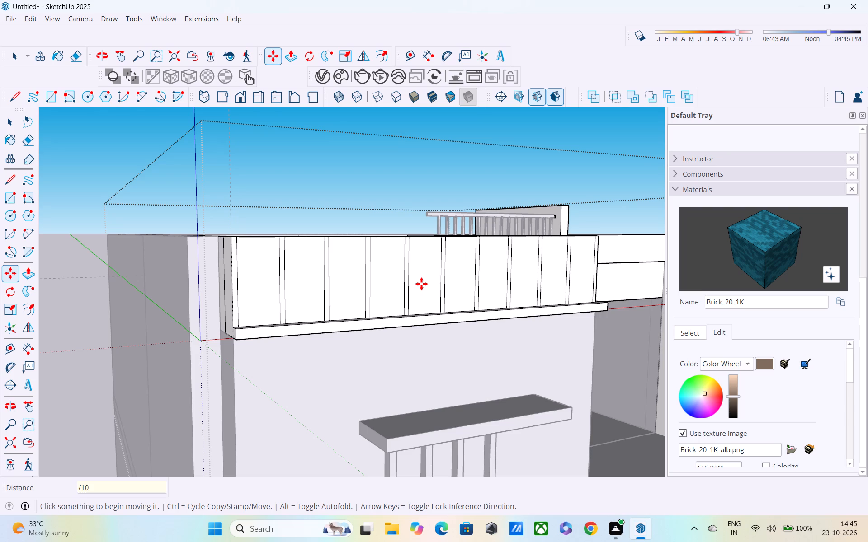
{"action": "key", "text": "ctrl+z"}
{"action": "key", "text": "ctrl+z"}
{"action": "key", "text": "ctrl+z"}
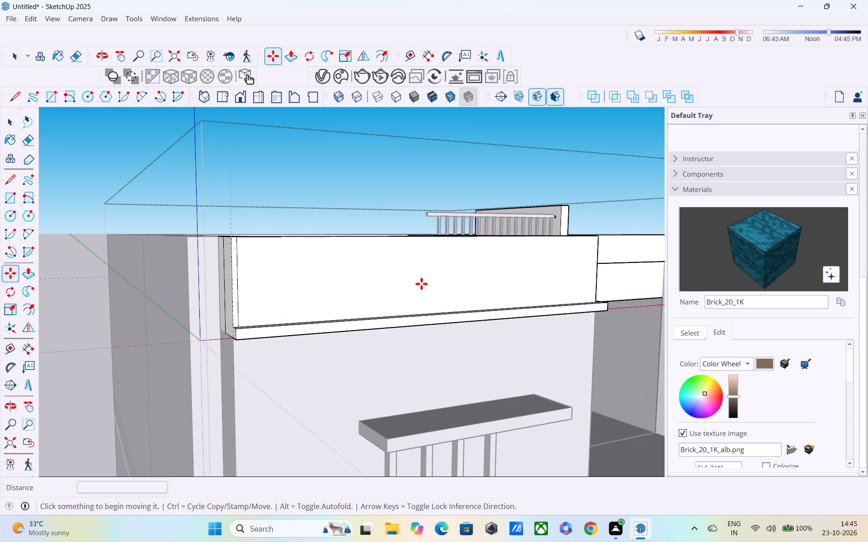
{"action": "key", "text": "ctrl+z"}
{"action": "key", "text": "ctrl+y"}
Reselect the corner strip's two vertical edges and copy them about 11' 4 11/16" to the opposite end of the parapet's front face.
{"action": "middle_click_drag", "start_coordinate": [421, 286], "coordinate": [274, 376]}
{"action": "key", "text": "space"}
{"action": "left_click", "coordinate": [118, 220]}
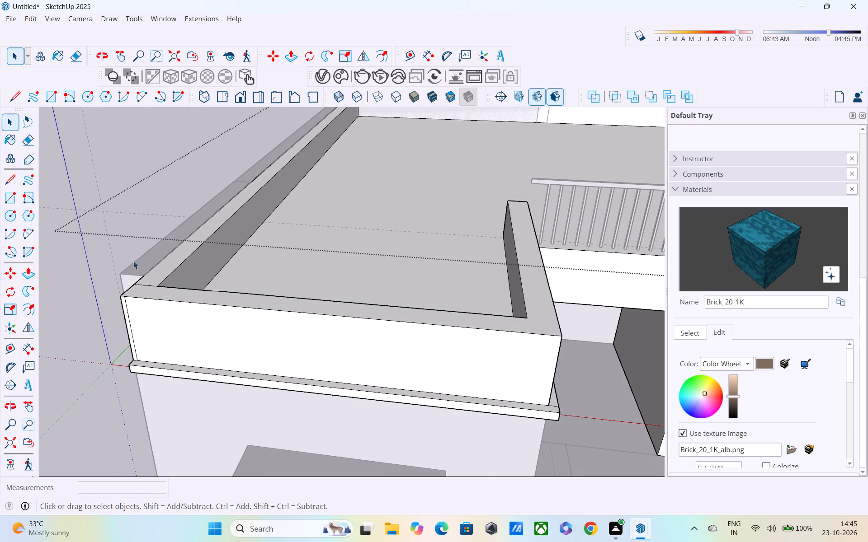
{"action": "middle_click_drag", "start_coordinate": [155, 305], "coordinate": [222, 237]}
{"action": "scroll", "coordinate": [222, 262], "scroll_direction": "up", "scroll_amount": 5}
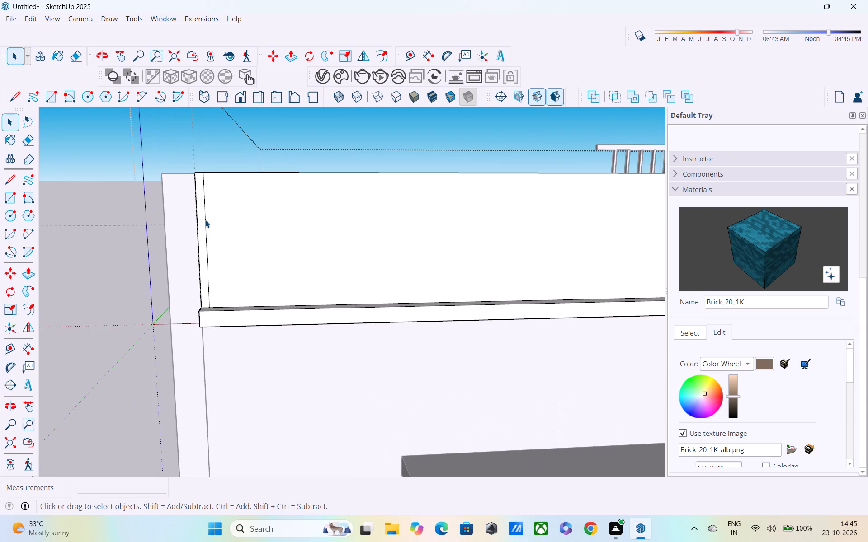
{"action": "left_click", "coordinate": [205, 219]}
{"action": "left_click", "coordinate": [197, 234]}
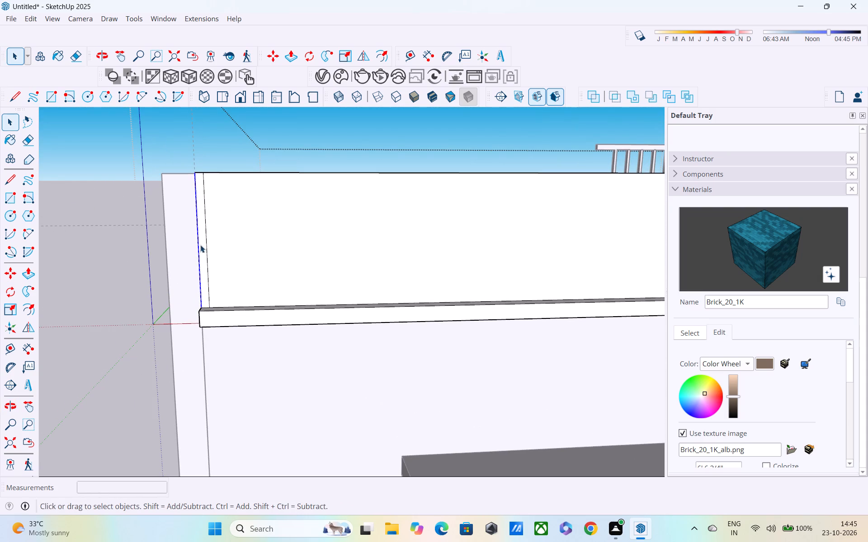
{"action": "left_click", "coordinate": [206, 226], "text": "shift"}
{"action": "key", "text": "m"}
{"action": "scroll", "coordinate": [206, 311], "scroll_direction": "up", "scroll_amount": 5}
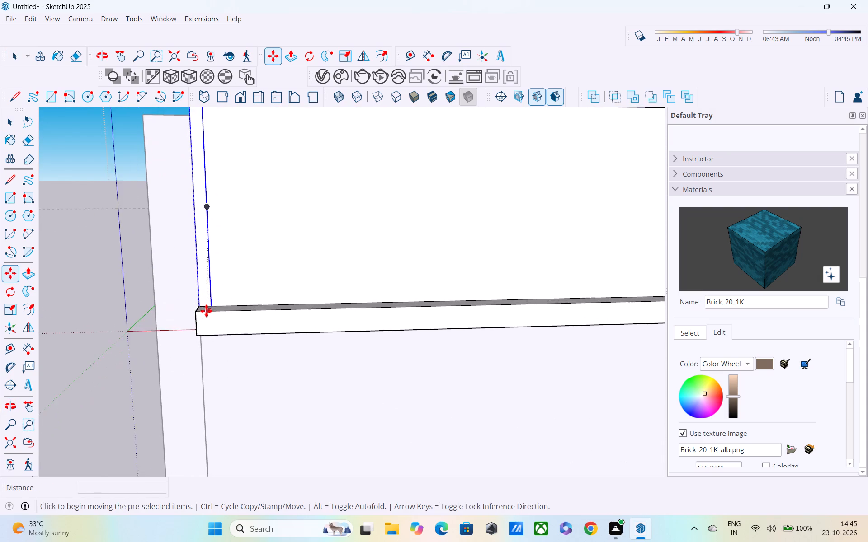
{"action": "scroll", "coordinate": [206, 311], "scroll_direction": "up", "scroll_amount": 3}
{"action": "left_click", "coordinate": [214, 301]}
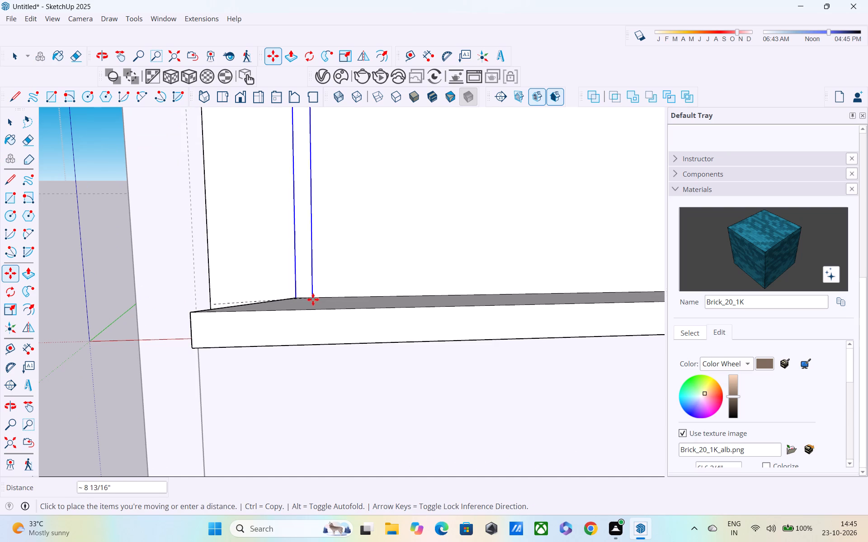
{"action": "middle_click_drag", "start_coordinate": [379, 302], "coordinate": [192, 321], "text": "shift"}
{"action": "scroll", "coordinate": [327, 293], "scroll_direction": "down", "scroll_amount": 4}
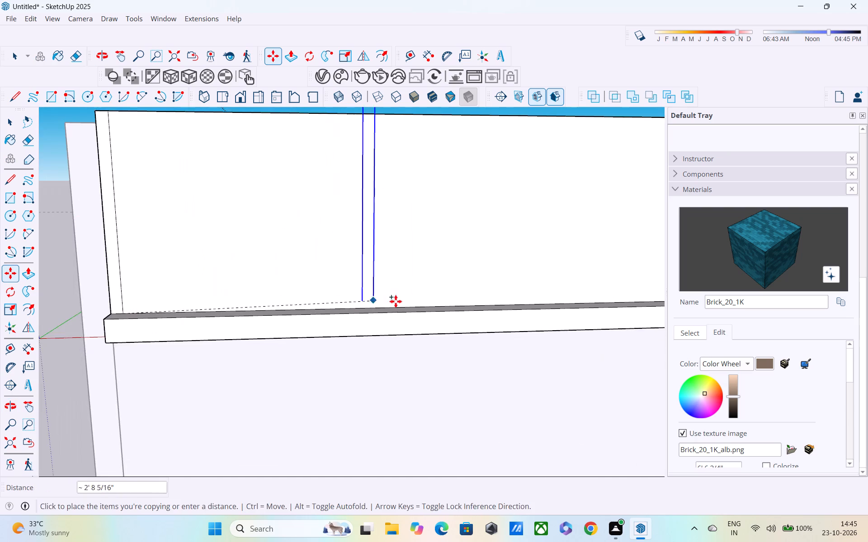
{"action": "scroll", "coordinate": [414, 301], "scroll_direction": "down", "scroll_amount": 1}
{"action": "middle_click_drag", "start_coordinate": [413, 301], "coordinate": [278, 308], "text": "shift"}
{"action": "middle_click_drag", "start_coordinate": [516, 280], "coordinate": [325, 279], "text": "shift"}
{"action": "scroll", "coordinate": [547, 279], "scroll_direction": "down", "scroll_amount": 1}
{"action": "middle_click_drag", "start_coordinate": [547, 280], "coordinate": [283, 280], "text": "shift"}
{"action": "left_click", "coordinate": [440, 298]}
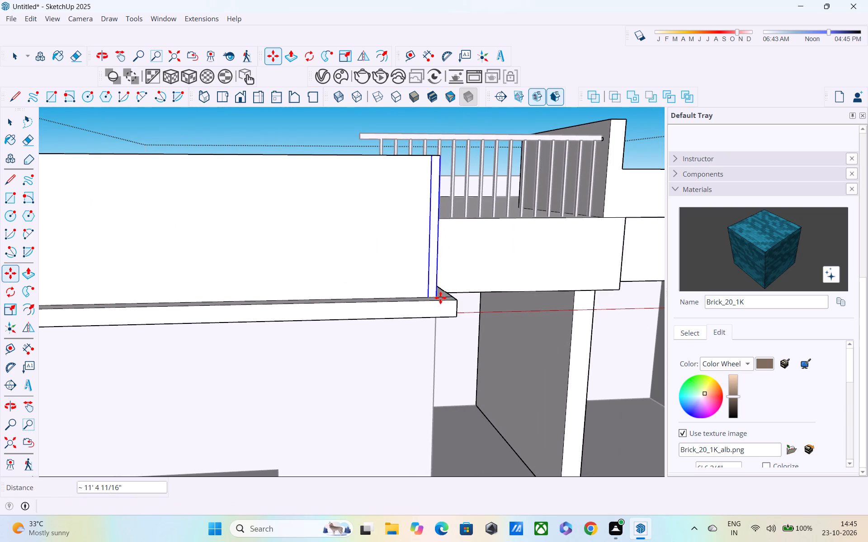
Divide the strip copies across the parapet's front face into 60 equal intervals.
{"action": "type", "text": "/60"}
{"action": "key", "text": "Return"}
Push/Pull the corner strip on the parapet's front face outward by 1".
{"action": "scroll", "coordinate": [440, 298], "scroll_direction": "down", "scroll_amount": 1}
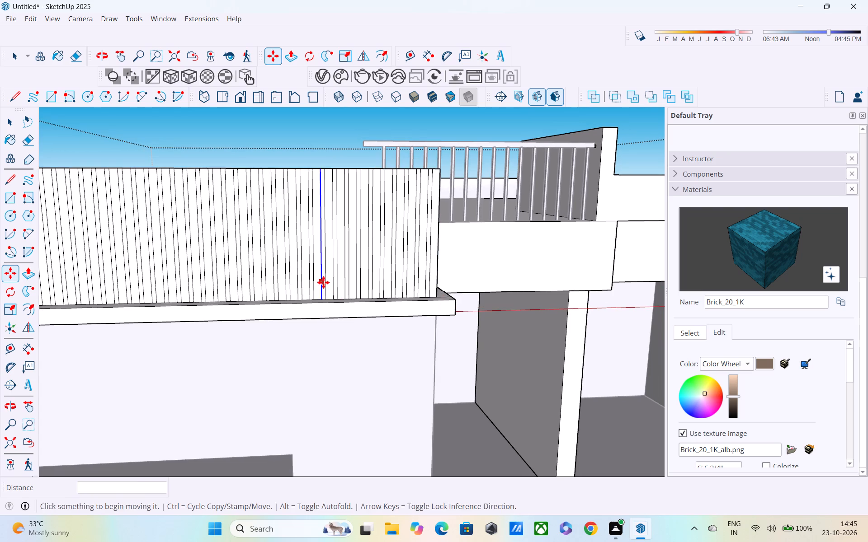
{"action": "middle_click_drag", "start_coordinate": [323, 281], "coordinate": [480, 263]}
{"action": "scroll", "coordinate": [312, 234], "scroll_direction": "down", "scroll_amount": 2}
{"action": "middle_click_drag", "start_coordinate": [319, 235], "coordinate": [528, 235]}
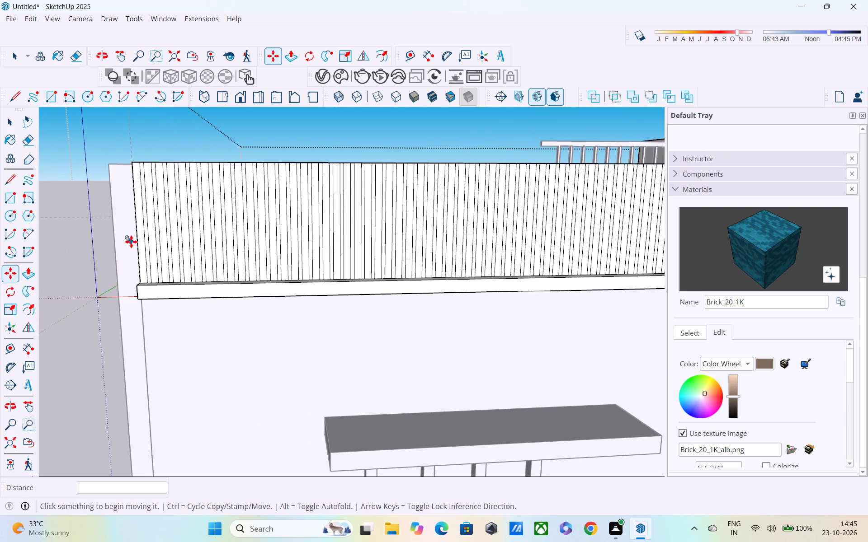
{"action": "middle_click", "coordinate": [159, 261]}
{"action": "key", "text": "space"}
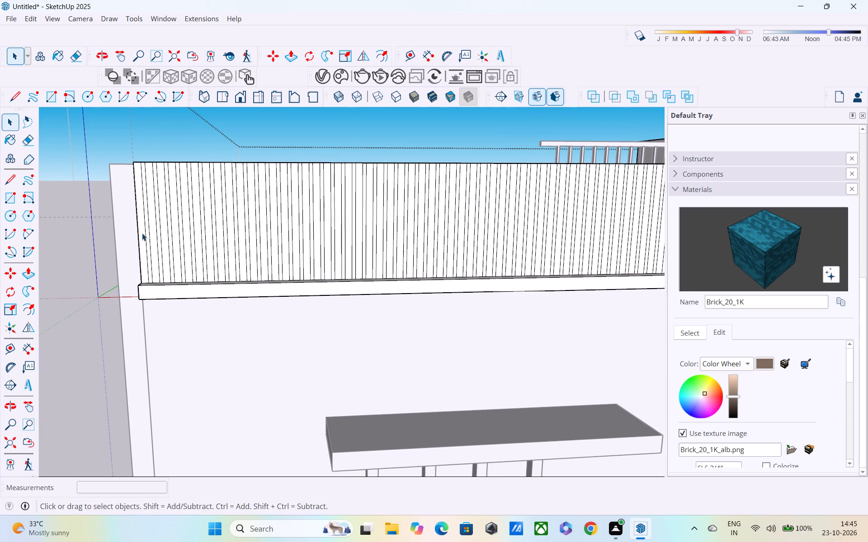
{"action": "key", "text": "p"}
{"action": "left_click", "coordinate": [142, 251]}
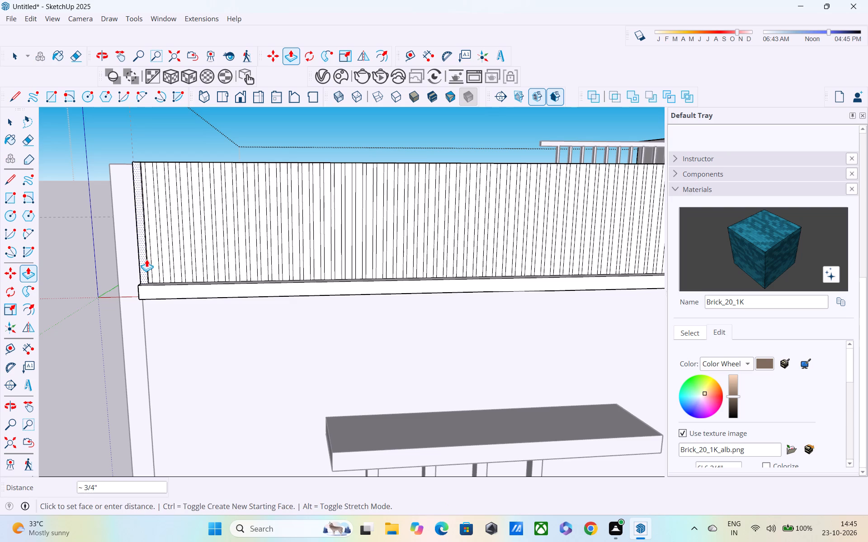
{"action": "key", "text": "1"}
{"action": "key", "text": "shift+quotedbl"}
{"action": "key", "text": "Return"}
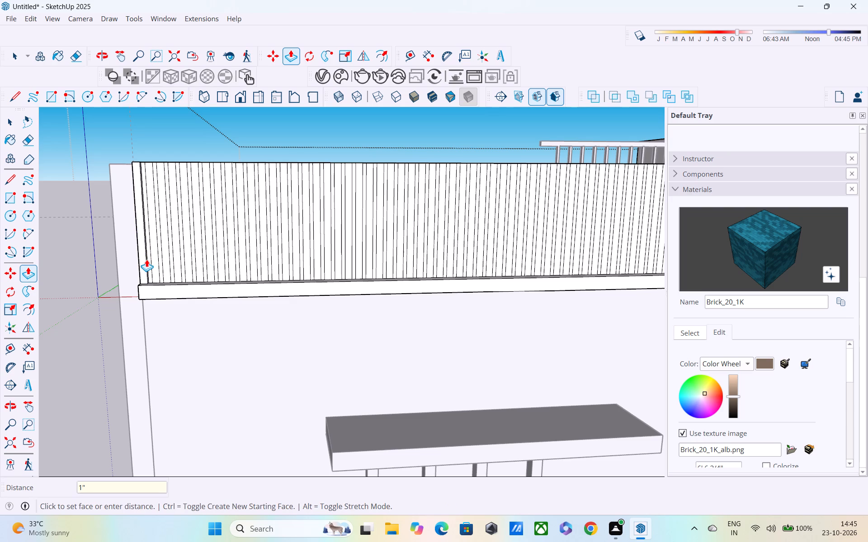
Repeat the 1" Push/Pull on the next eleven strips along the parapet's front face, leaving the gaps between them flat.
{"action": "scroll", "coordinate": [146, 259], "scroll_direction": "up", "scroll_amount": 5}
{"action": "double_click", "coordinate": [163, 268]}
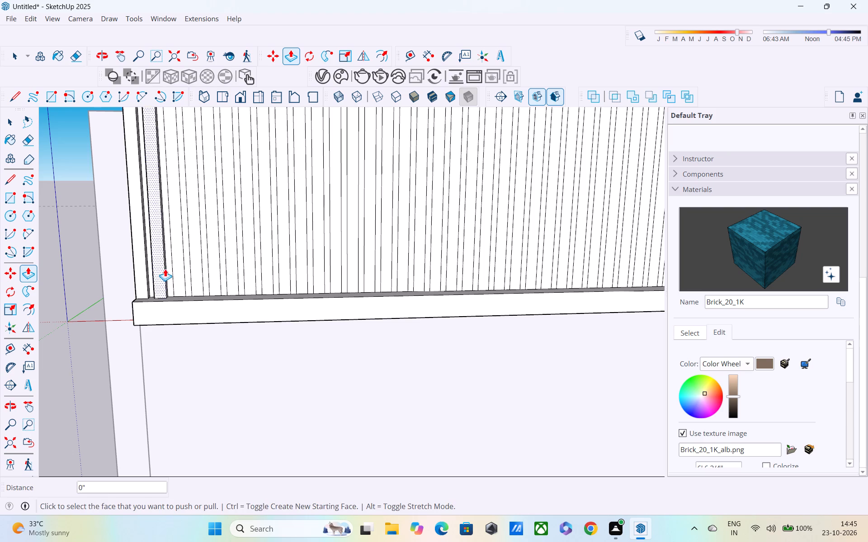
{"action": "double_click", "coordinate": [177, 269]}
{"action": "double_click", "coordinate": [198, 269]}
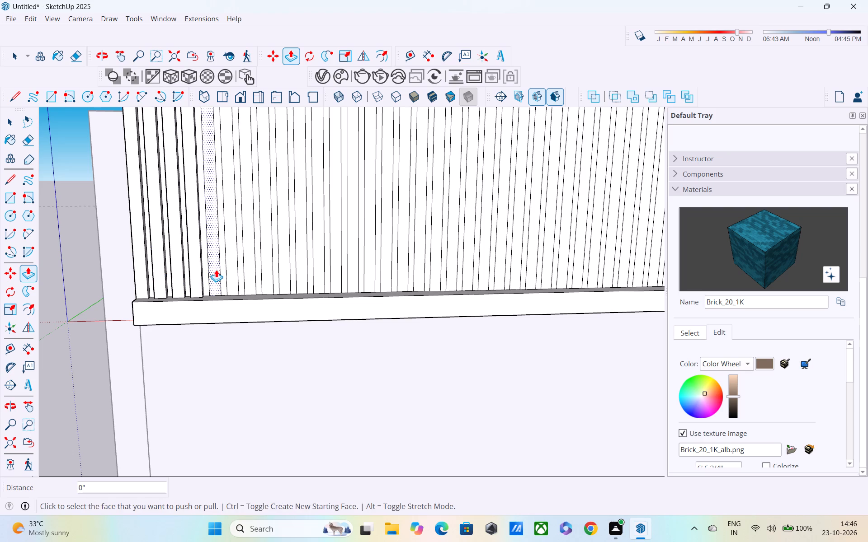
{"action": "double_click", "coordinate": [216, 270]}
{"action": "double_click", "coordinate": [230, 270]}
{"action": "double_click", "coordinate": [250, 270]}
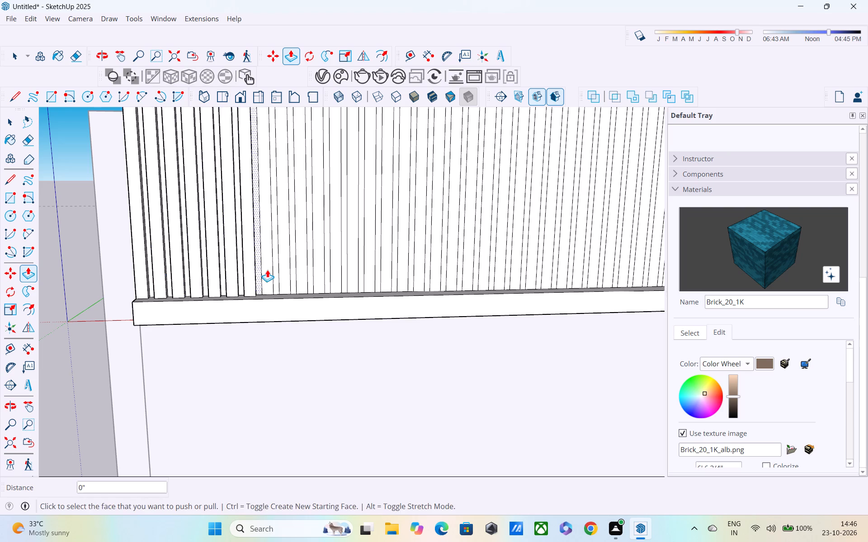
{"action": "double_click", "coordinate": [267, 270]}
{"action": "double_click", "coordinate": [283, 270]}
{"action": "double_click", "coordinate": [299, 270]}
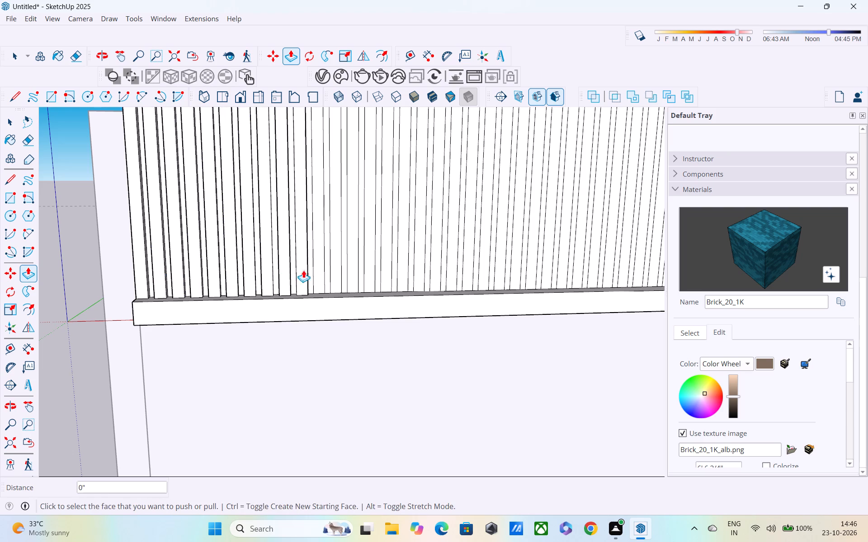
{"action": "double_click", "coordinate": [321, 270]}
{"action": "left_click", "coordinate": [337, 276]}
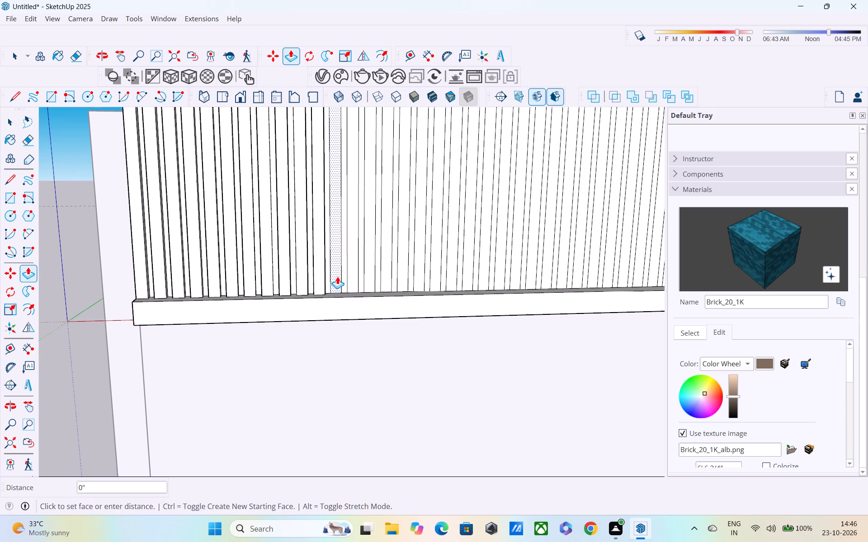
{"action": "left_click", "coordinate": [337, 276]}
Repeat the 1" Push/Pull on the next nine strips along the parapet's front face, leaving the gaps flat.
{"action": "middle_click_drag", "start_coordinate": [334, 277], "coordinate": [218, 278]}
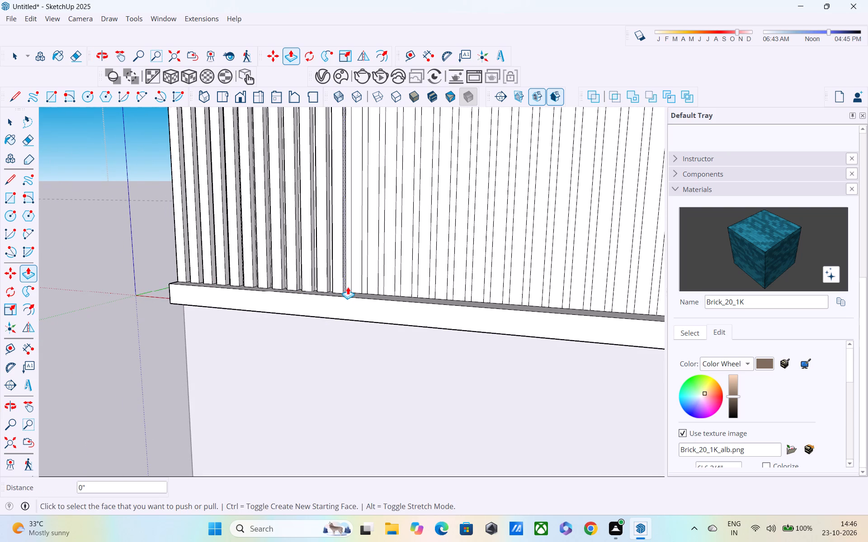
{"action": "middle_click_drag", "start_coordinate": [272, 323], "coordinate": [137, 322], "text": "shift"}
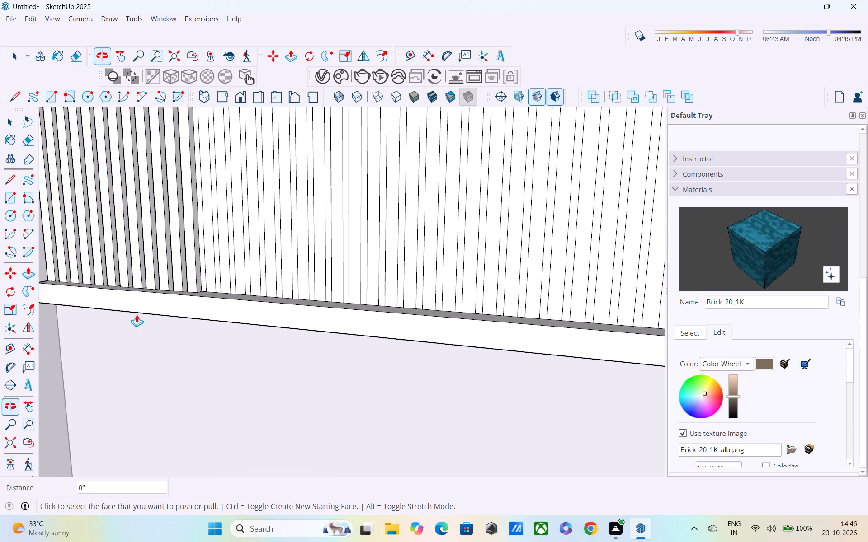
{"action": "double_click", "coordinate": [211, 273]}
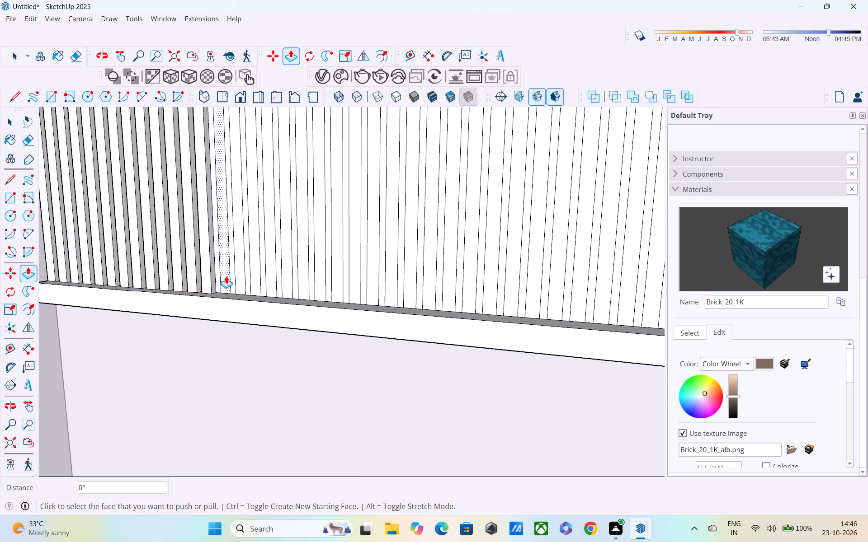
{"action": "double_click", "coordinate": [226, 276]}
{"action": "double_click", "coordinate": [239, 276]}
{"action": "double_click", "coordinate": [255, 276]}
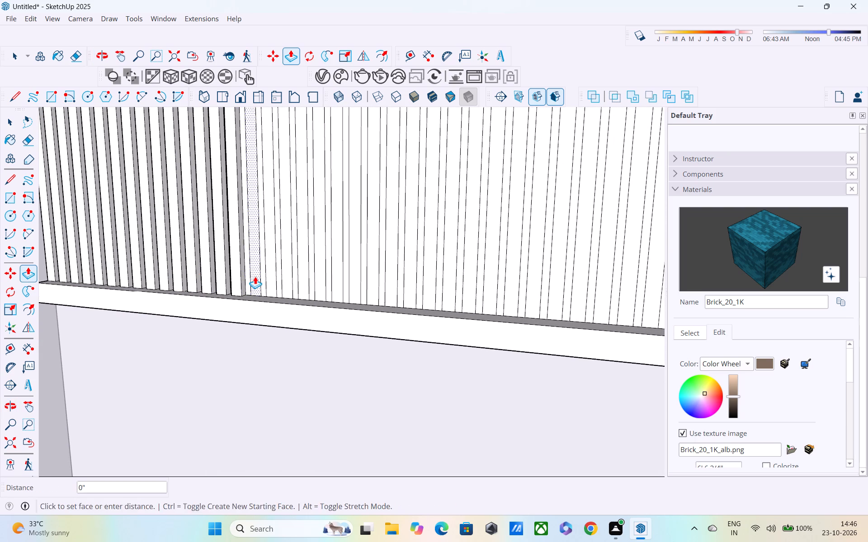
{"action": "double_click", "coordinate": [273, 278]}
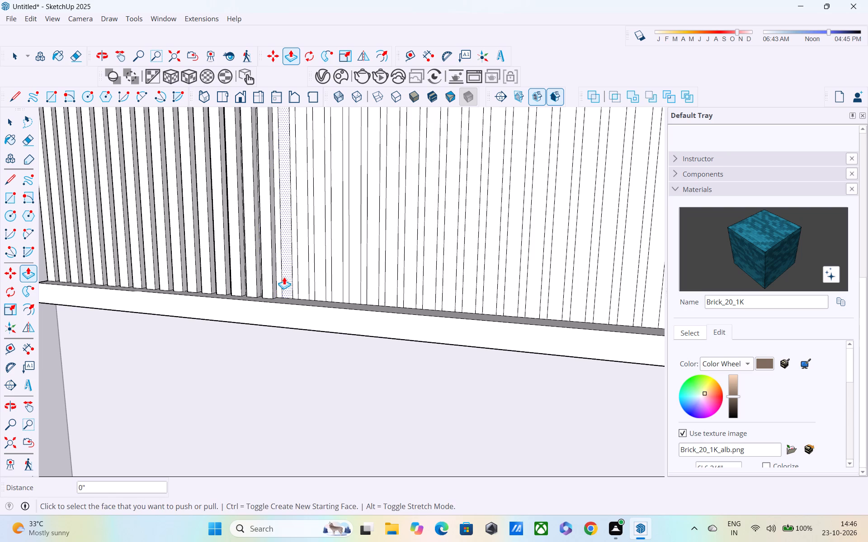
{"action": "double_click", "coordinate": [284, 277]}
{"action": "double_click", "coordinate": [305, 278]}
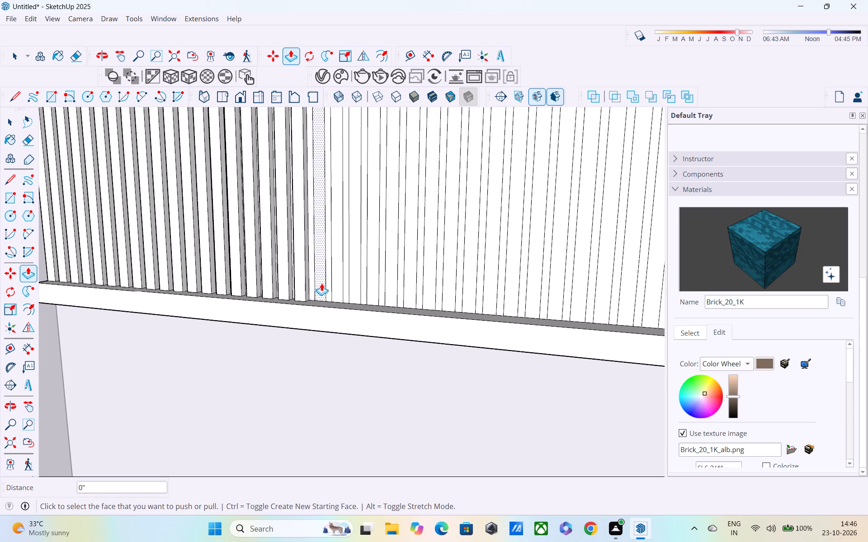
{"action": "double_click", "coordinate": [321, 283]}
{"action": "double_click", "coordinate": [337, 285]}
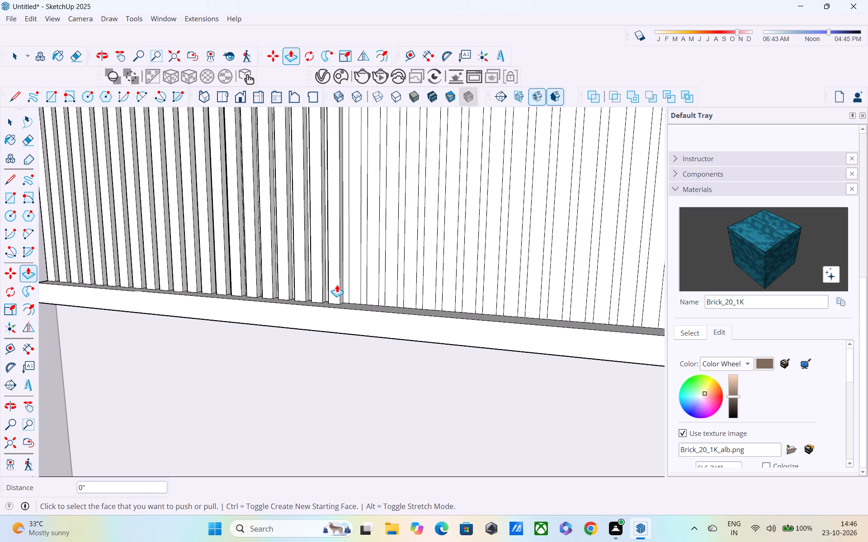
Continue the 1" Push/Pull on the following ten strips of the parapet's front face, skipping the gaps between them.
{"action": "middle_click_drag", "start_coordinate": [337, 285], "coordinate": [250, 287], "text": "shift"}
{"action": "double_click", "coordinate": [266, 289]}
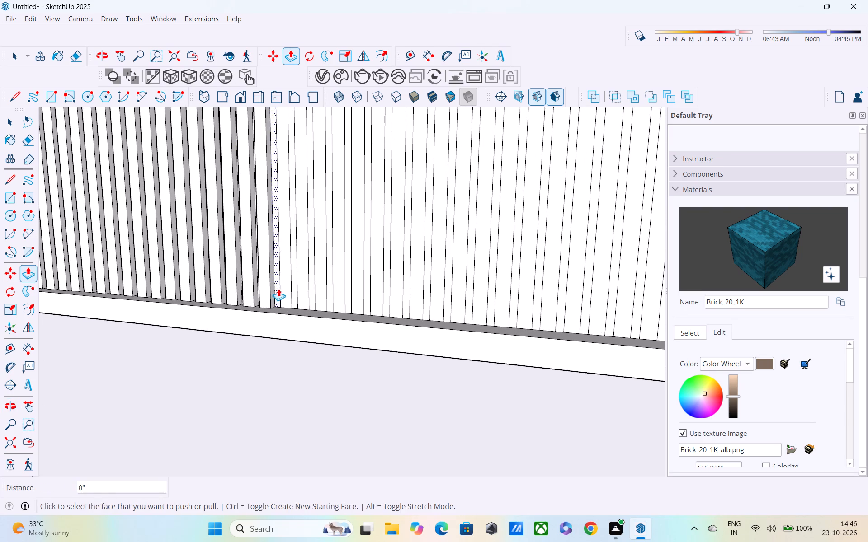
{"action": "double_click", "coordinate": [286, 292]}
{"action": "double_click", "coordinate": [302, 292]}
{"action": "double_click", "coordinate": [316, 293]}
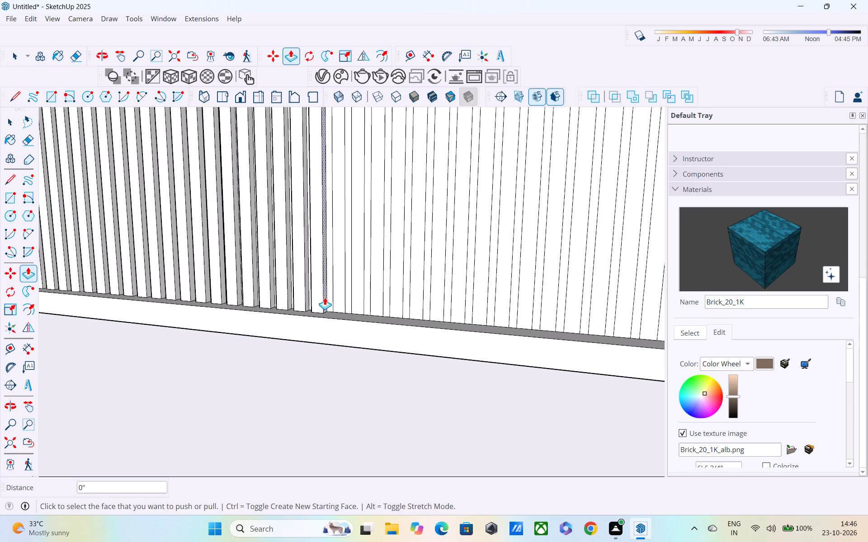
{"action": "double_click", "coordinate": [337, 289]}
{"action": "double_click", "coordinate": [362, 297]}
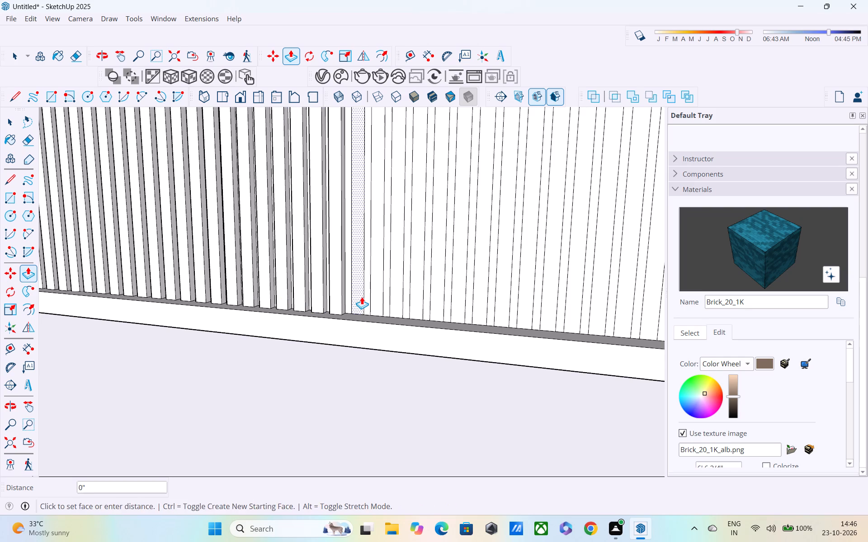
{"action": "double_click", "coordinate": [377, 299]}
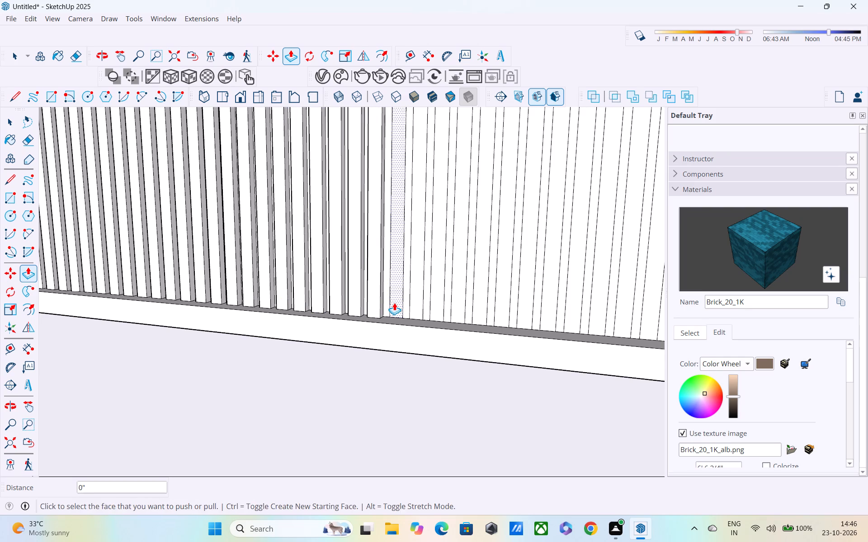
{"action": "double_click", "coordinate": [394, 303]}
{"action": "double_click", "coordinate": [412, 306]}
{"action": "double_click", "coordinate": [435, 309]}
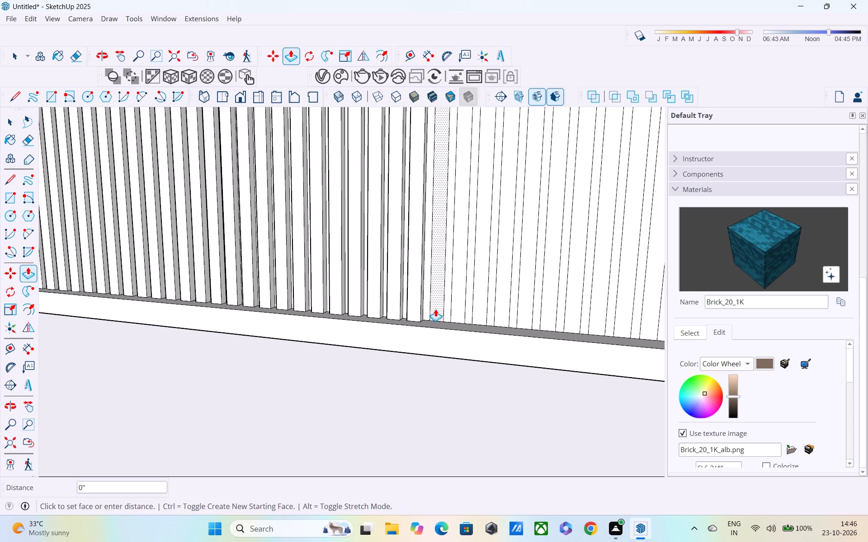
Raise the next twelve flat strips on the parapet's front face by the same 1" Push/Pull, leaving the gaps flat.
{"action": "middle_click_drag", "start_coordinate": [429, 310], "coordinate": [356, 311]}
{"action": "scroll", "coordinate": [356, 311], "scroll_direction": "down", "scroll_amount": 2}
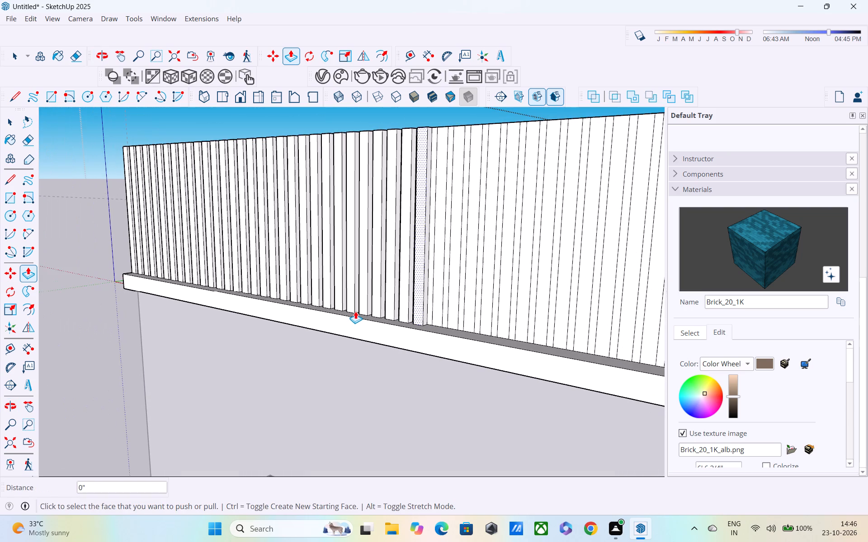
{"action": "middle_click_drag", "start_coordinate": [355, 311], "coordinate": [255, 291], "text": "shift"}
{"action": "scroll", "coordinate": [328, 290], "scroll_direction": "up", "scroll_amount": 2}
{"action": "double_click", "coordinate": [328, 290]}
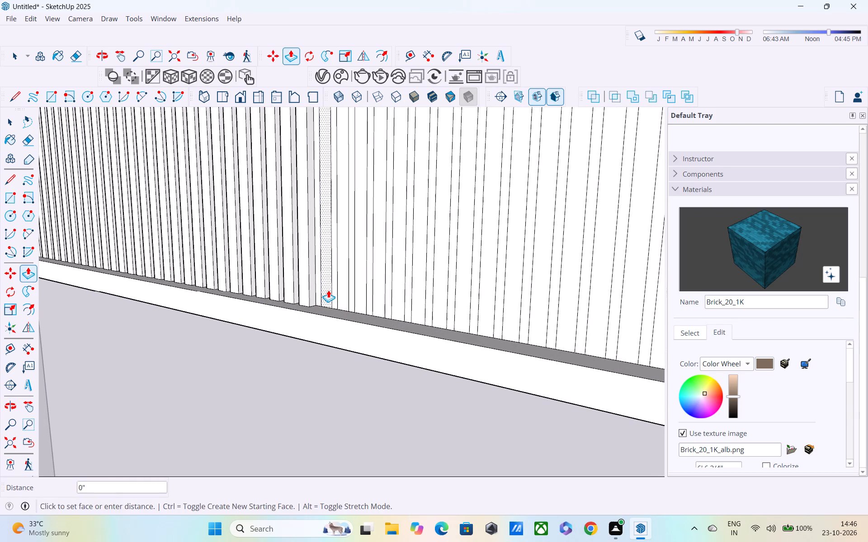
{"action": "double_click", "coordinate": [344, 290]}
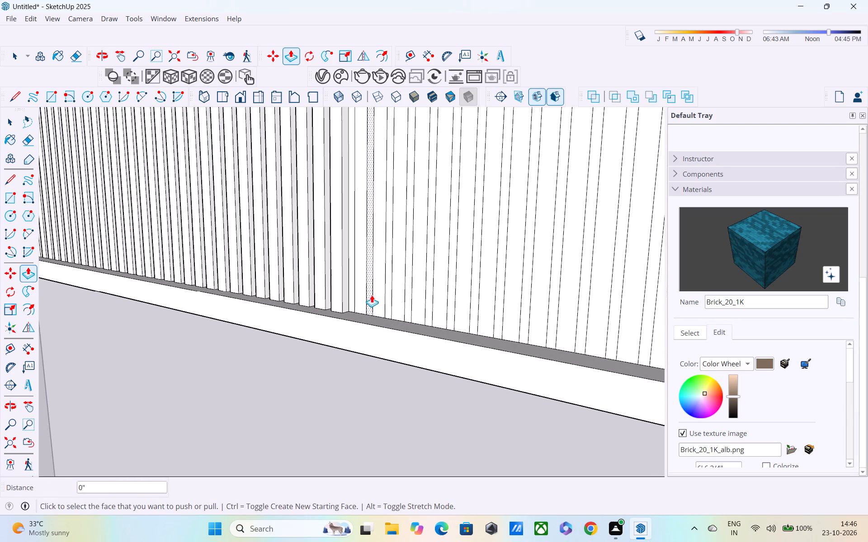
{"action": "double_click", "coordinate": [363, 294]}
{"action": "double_click", "coordinate": [381, 298]}
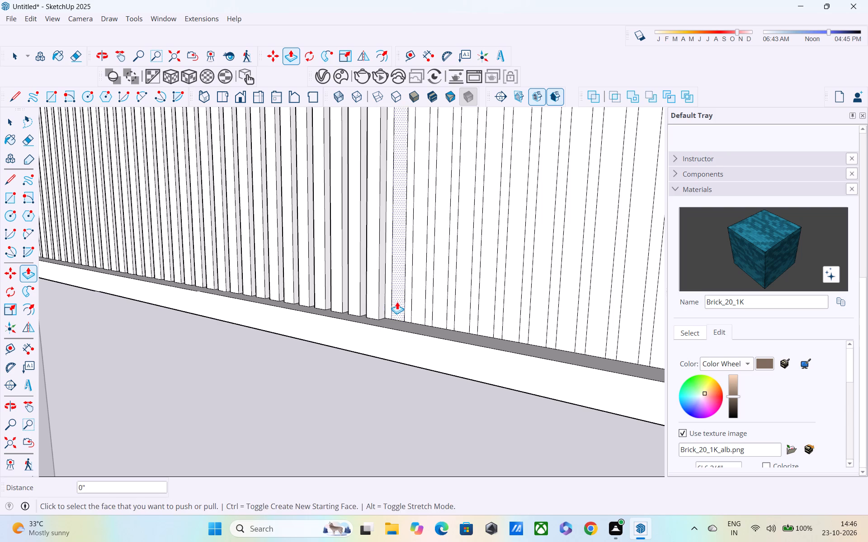
{"action": "double_click", "coordinate": [397, 302]}
{"action": "double_click", "coordinate": [419, 307]}
{"action": "double_click", "coordinate": [434, 309]}
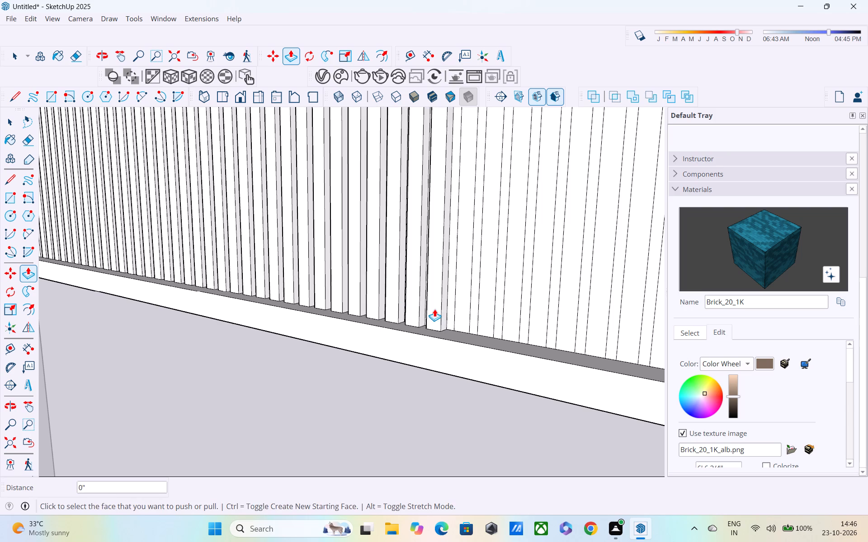
{"action": "double_click", "coordinate": [456, 315]}
{"action": "double_click", "coordinate": [483, 319]}
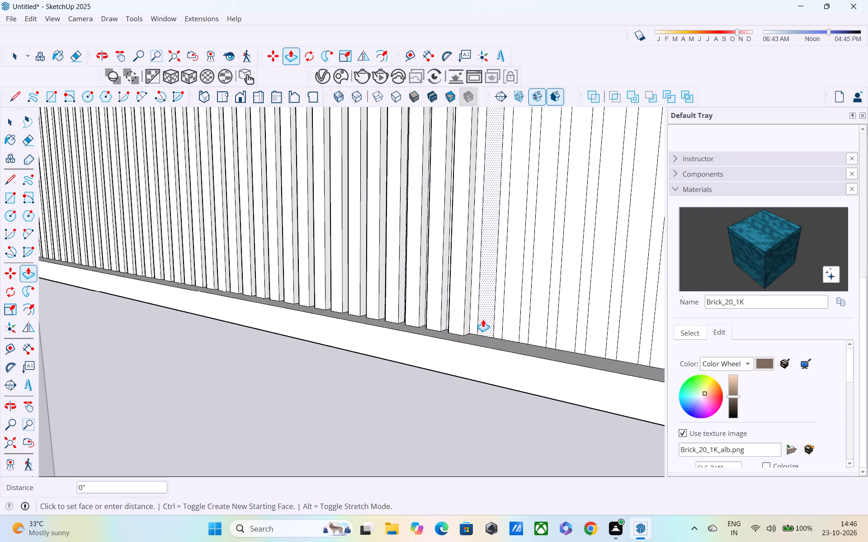
{"action": "double_click", "coordinate": [504, 324]}
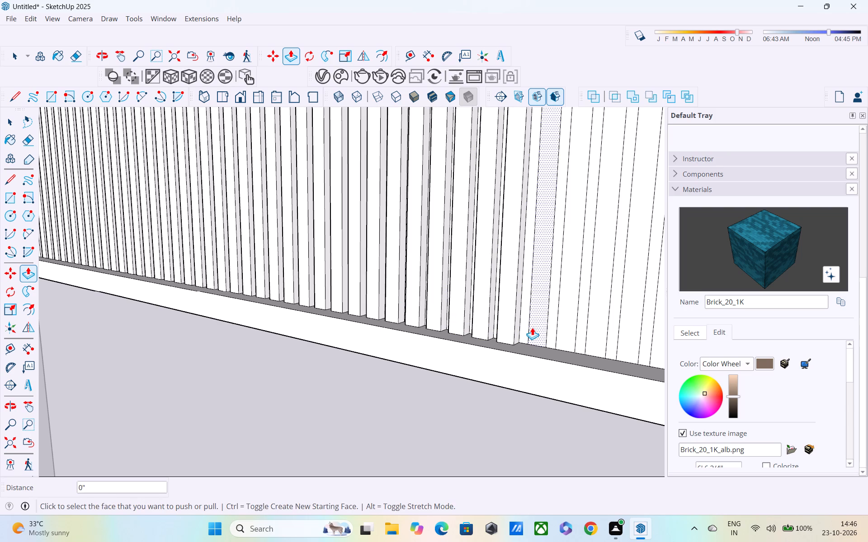
{"action": "double_click", "coordinate": [532, 327]}
{"action": "double_click", "coordinate": [570, 340]}
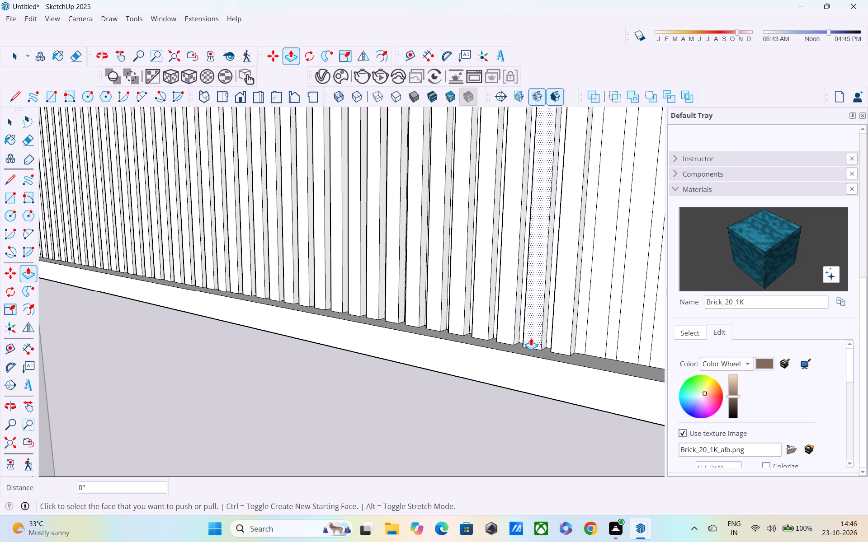
Push/Pull another fourteen strips outward by 1" along the parapet's front face, towards its far corner.
{"action": "middle_click_drag", "start_coordinate": [519, 335], "coordinate": [146, 313], "text": "shift"}
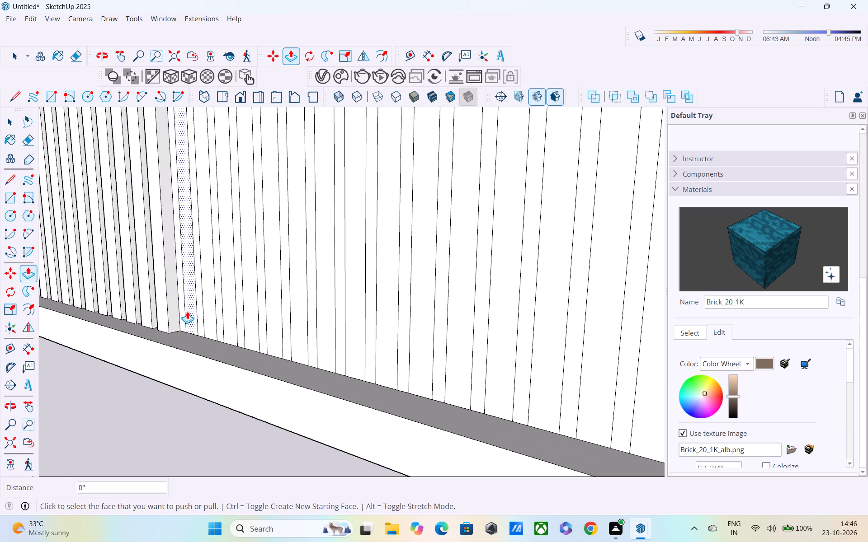
{"action": "double_click", "coordinate": [191, 316]}
{"action": "double_click", "coordinate": [211, 318]}
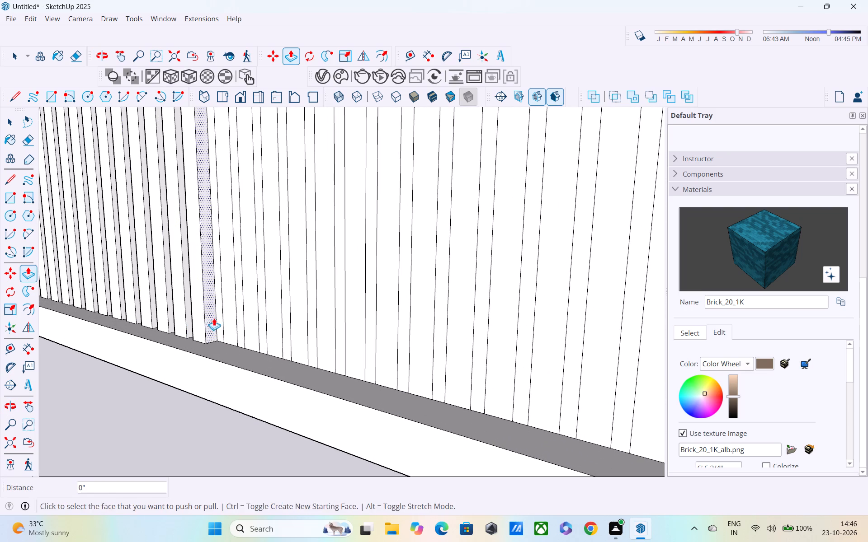
{"action": "double_click", "coordinate": [230, 324]}
{"action": "double_click", "coordinate": [252, 329]}
{"action": "double_click", "coordinate": [274, 333]}
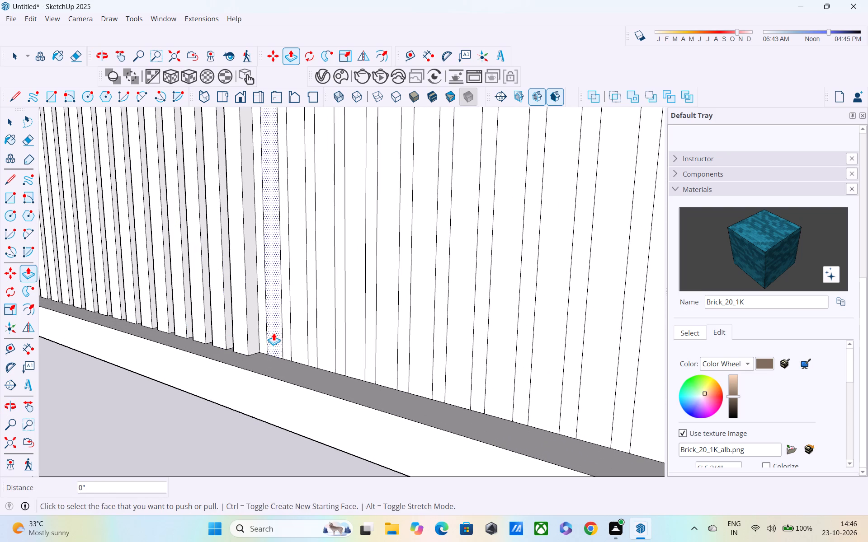
{"action": "double_click", "coordinate": [298, 334]}
{"action": "double_click", "coordinate": [329, 347]}
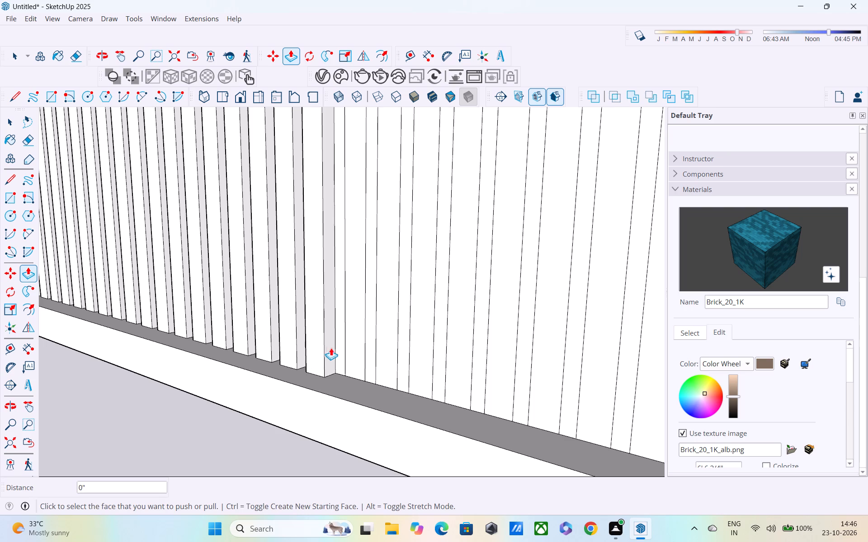
{"action": "double_click", "coordinate": [357, 355]}
{"action": "double_click", "coordinate": [389, 374]}
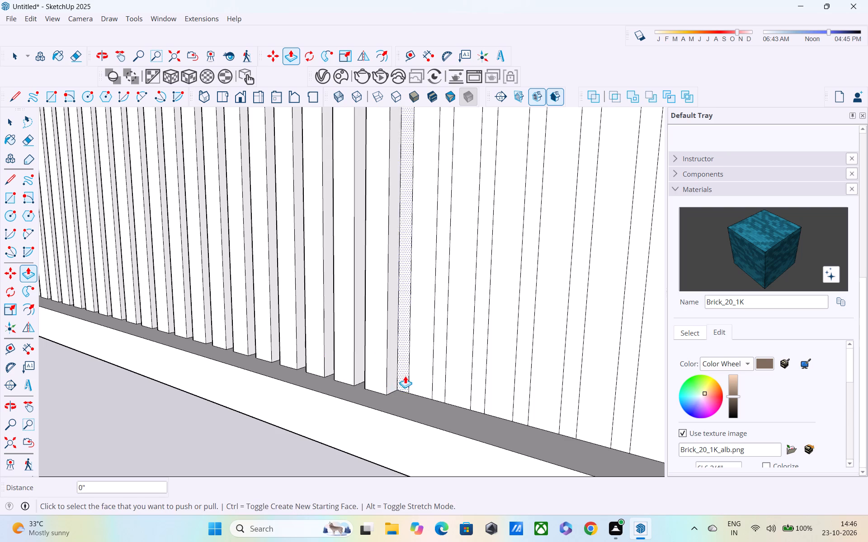
{"action": "double_click", "coordinate": [419, 376]}
{"action": "double_click", "coordinate": [459, 384]}
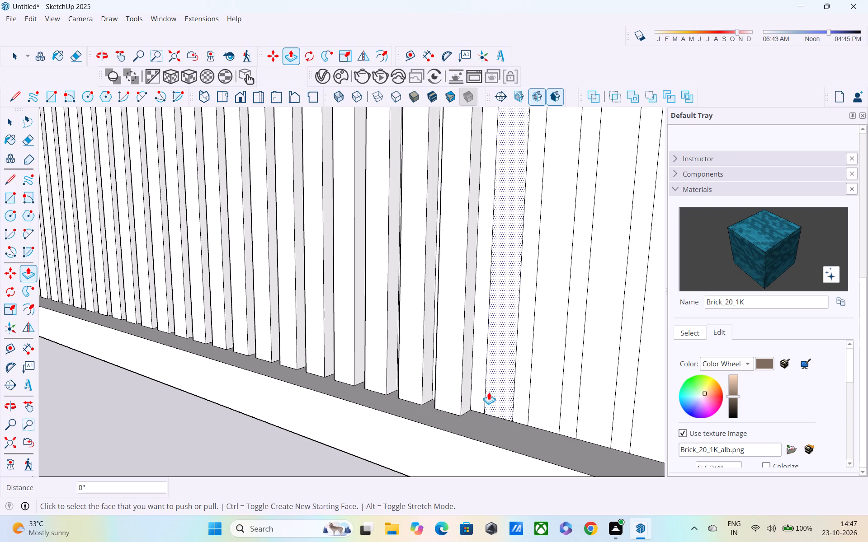
{"action": "double_click", "coordinate": [491, 393]}
{"action": "double_click", "coordinate": [538, 405]}
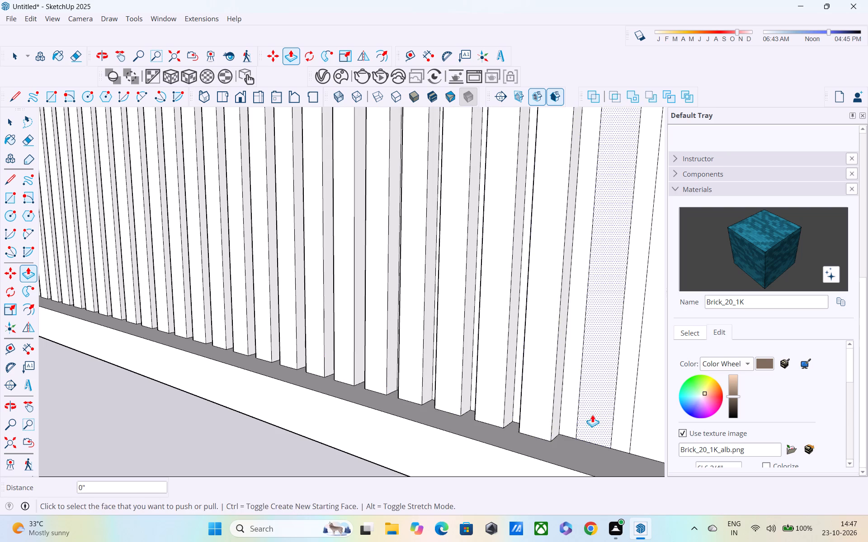
{"action": "double_click", "coordinate": [599, 416]}
Push/Pull the last four strips outward by 1", up to the far corner of the parapet's front face.
{"action": "scroll", "coordinate": [583, 413], "scroll_direction": "down", "scroll_amount": 3}
{"action": "middle_click", "coordinate": [526, 398]}
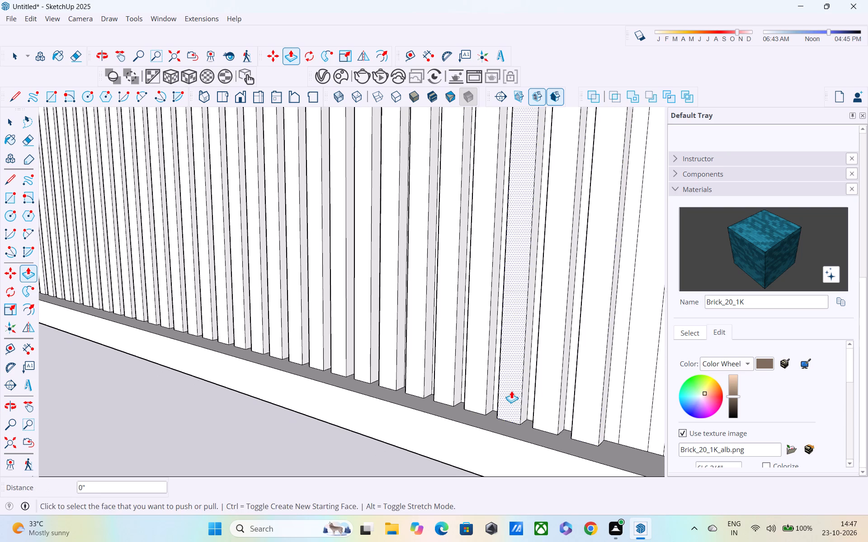
{"action": "middle_click_drag", "start_coordinate": [509, 391], "coordinate": [280, 340], "text": "shift"}
{"action": "double_click", "coordinate": [389, 364]}
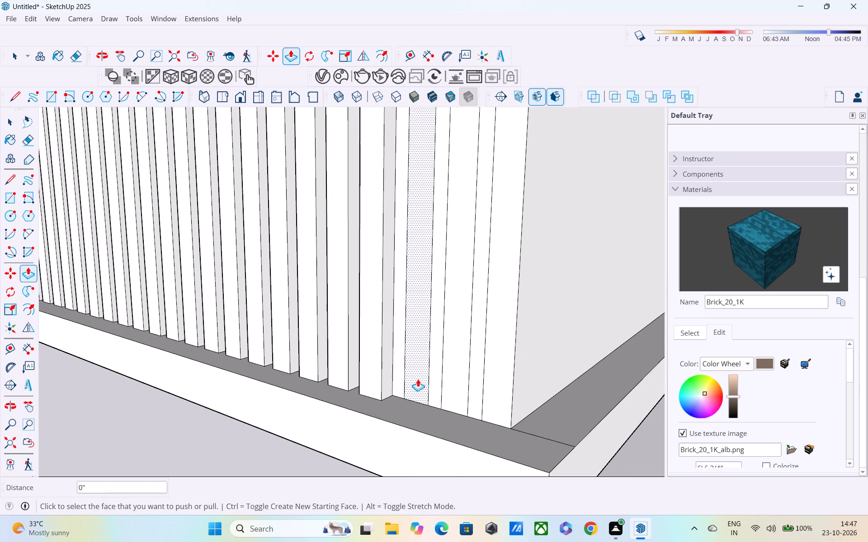
{"action": "double_click", "coordinate": [418, 379]}
{"action": "double_click", "coordinate": [450, 395]}
{"action": "scroll", "coordinate": [450, 395], "scroll_direction": "down", "scroll_amount": 1}
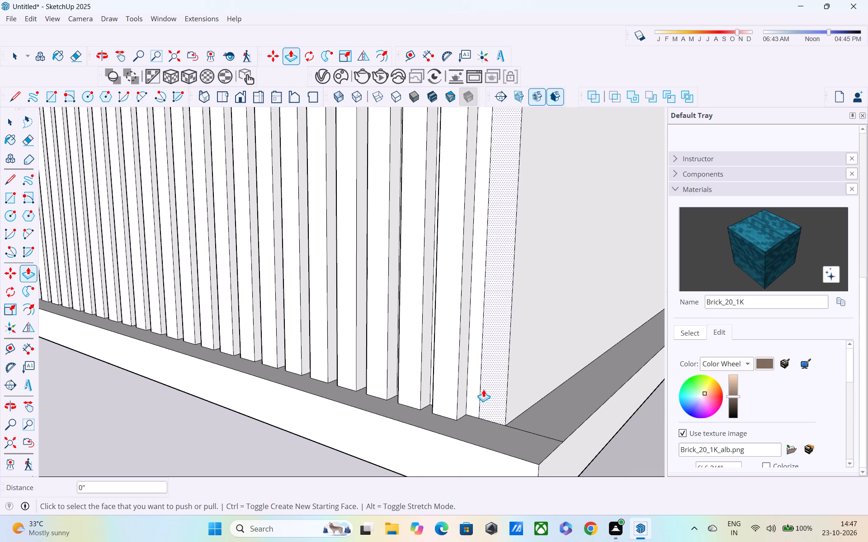
{"action": "double_click", "coordinate": [483, 389]}
Examine the strip-clad parapet face and the upper floor's terrace, walls and railing from the front and from above.
{"action": "scroll", "coordinate": [482, 389], "scroll_direction": "down", "scroll_amount": 4}
{"action": "middle_click_drag", "start_coordinate": [410, 390], "coordinate": [441, 406]}
{"action": "scroll", "coordinate": [408, 394], "scroll_direction": "down", "scroll_amount": 3}
{"action": "scroll", "coordinate": [408, 394], "scroll_direction": "up", "scroll_amount": 1}
{"action": "scroll", "coordinate": [408, 394], "scroll_direction": "down", "scroll_amount": 6}
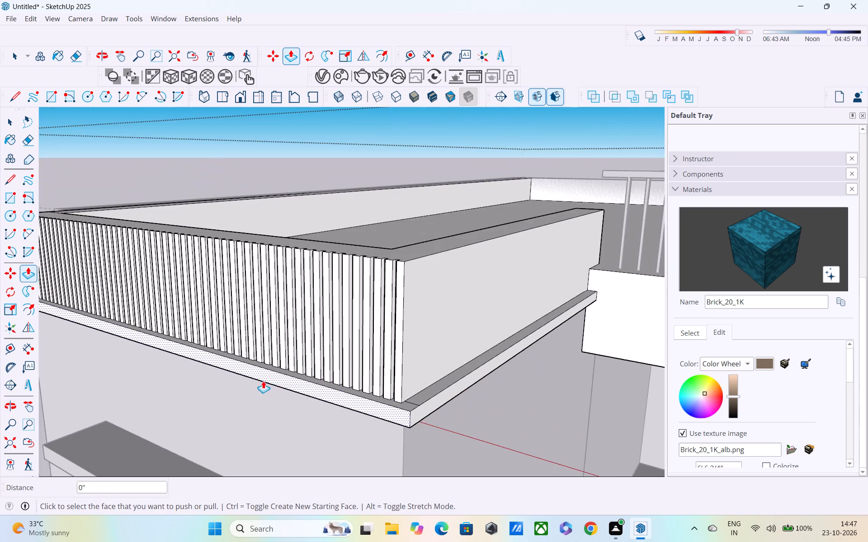
{"action": "middle_click_drag", "start_coordinate": [267, 372], "coordinate": [415, 361]}
{"action": "scroll", "coordinate": [102, 349], "scroll_direction": "down", "scroll_amount": 4}
{"action": "middle_click_drag", "start_coordinate": [131, 353], "coordinate": [205, 355]}
{"action": "scroll", "coordinate": [171, 354], "scroll_direction": "up", "scroll_amount": 1}
{"action": "scroll", "coordinate": [171, 354], "scroll_direction": "down", "scroll_amount": 1}
{"action": "middle_click_drag", "start_coordinate": [174, 351], "coordinate": [191, 335]}
{"action": "middle_click_drag", "start_coordinate": [28, 373], "coordinate": [0, 458], "text": "shift"}
{"action": "scroll", "coordinate": [0, 457], "scroll_direction": "down", "scroll_amount": 1, "text": "shift"}
{"action": "middle_click_drag", "start_coordinate": [68, 322], "coordinate": [0, 417], "text": "shift"}
{"action": "scroll", "coordinate": [48, 404], "scroll_direction": "down", "scroll_amount": 3}
{"action": "middle_click_drag", "start_coordinate": [115, 405], "coordinate": [183, 360]}
{"action": "middle_click_drag", "start_coordinate": [140, 370], "coordinate": [26, 413]}
{"action": "scroll", "coordinate": [126, 355], "scroll_direction": "down", "scroll_amount": 3}
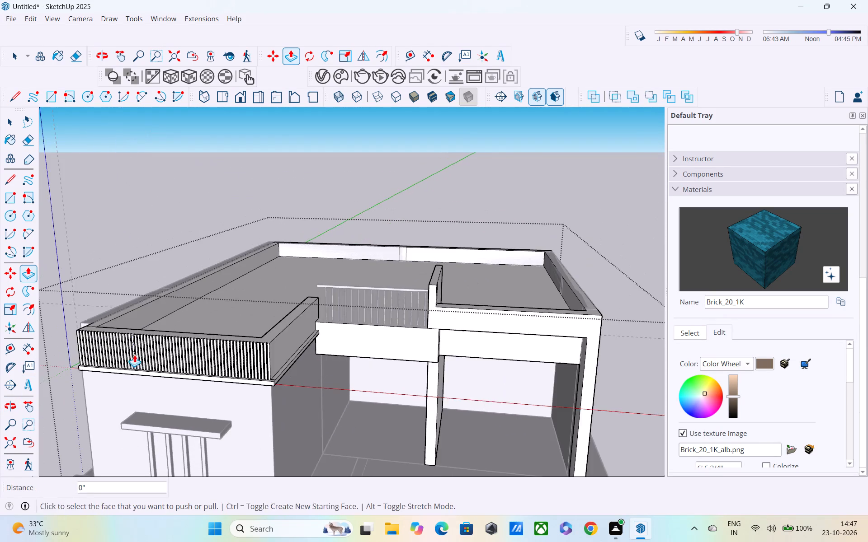
{"action": "middle_click_drag", "start_coordinate": [138, 355], "coordinate": [188, 316]}
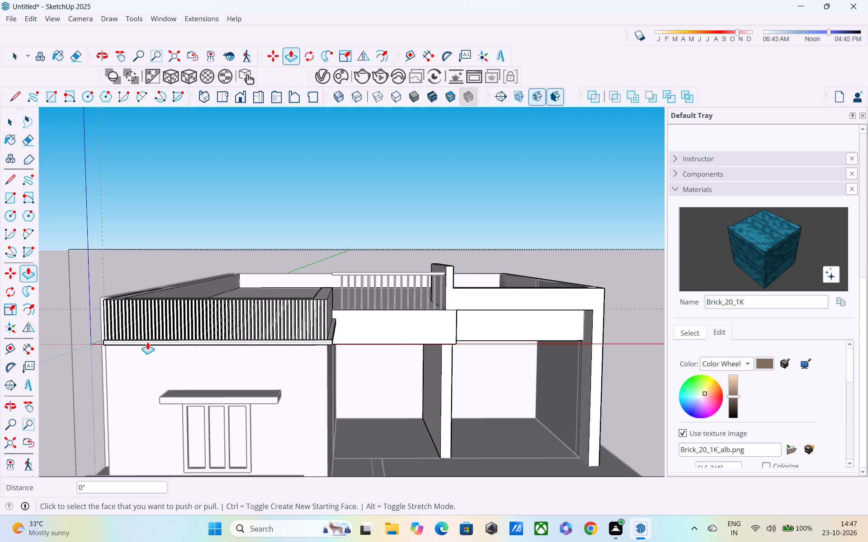
{"action": "scroll", "coordinate": [170, 349], "scroll_direction": "down", "scroll_amount": 1}
{"action": "middle_click_drag", "start_coordinate": [212, 355], "coordinate": [226, 435]}
{"action": "scroll", "coordinate": [239, 299], "scroll_direction": "up", "scroll_amount": 2}
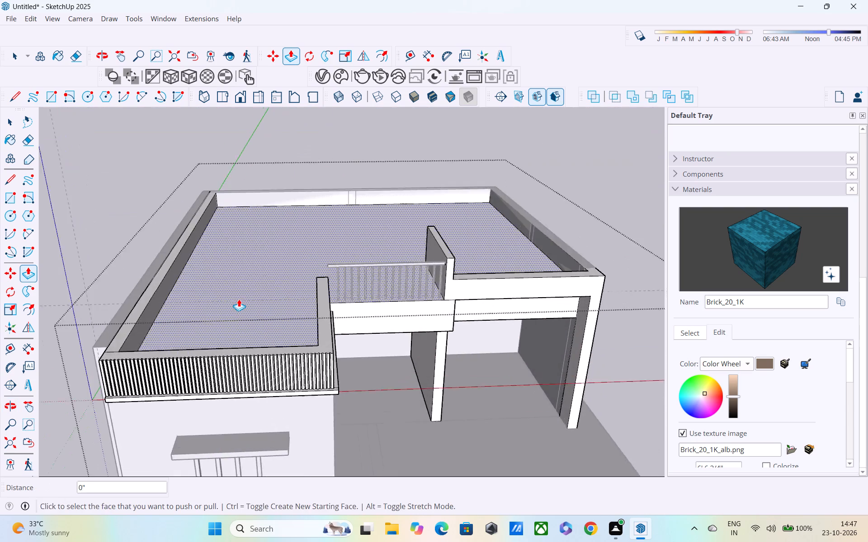
{"action": "scroll", "coordinate": [239, 299], "scroll_direction": "up", "scroll_amount": 1}
{"action": "middle_click_drag", "start_coordinate": [274, 314], "coordinate": [495, 473]}
{"action": "scroll", "coordinate": [482, 449], "scroll_direction": "up", "scroll_amount": 1}
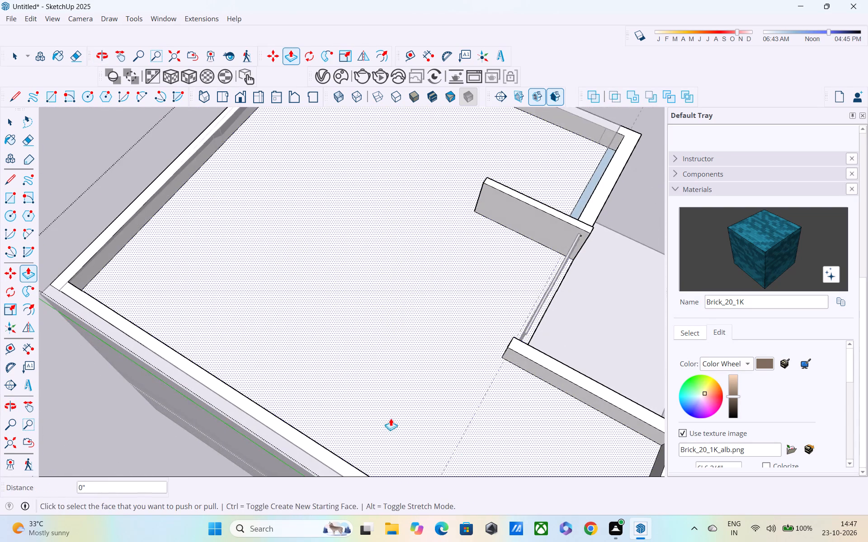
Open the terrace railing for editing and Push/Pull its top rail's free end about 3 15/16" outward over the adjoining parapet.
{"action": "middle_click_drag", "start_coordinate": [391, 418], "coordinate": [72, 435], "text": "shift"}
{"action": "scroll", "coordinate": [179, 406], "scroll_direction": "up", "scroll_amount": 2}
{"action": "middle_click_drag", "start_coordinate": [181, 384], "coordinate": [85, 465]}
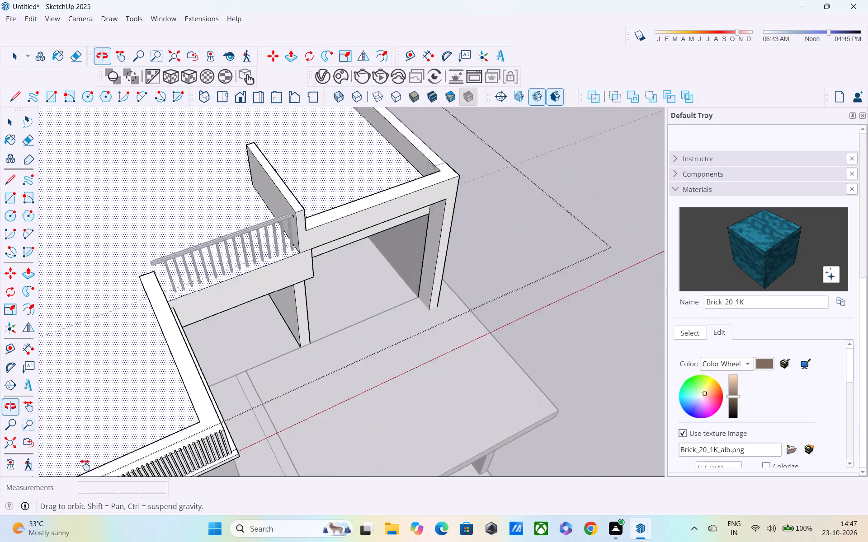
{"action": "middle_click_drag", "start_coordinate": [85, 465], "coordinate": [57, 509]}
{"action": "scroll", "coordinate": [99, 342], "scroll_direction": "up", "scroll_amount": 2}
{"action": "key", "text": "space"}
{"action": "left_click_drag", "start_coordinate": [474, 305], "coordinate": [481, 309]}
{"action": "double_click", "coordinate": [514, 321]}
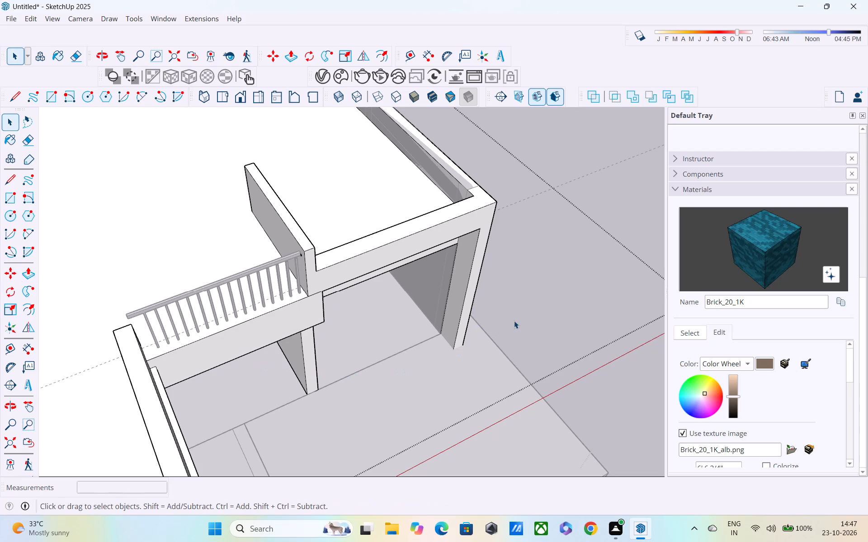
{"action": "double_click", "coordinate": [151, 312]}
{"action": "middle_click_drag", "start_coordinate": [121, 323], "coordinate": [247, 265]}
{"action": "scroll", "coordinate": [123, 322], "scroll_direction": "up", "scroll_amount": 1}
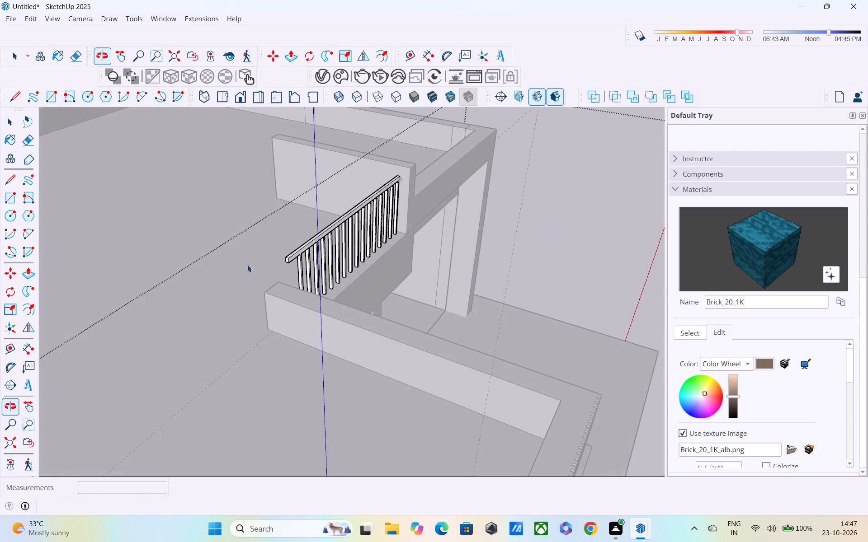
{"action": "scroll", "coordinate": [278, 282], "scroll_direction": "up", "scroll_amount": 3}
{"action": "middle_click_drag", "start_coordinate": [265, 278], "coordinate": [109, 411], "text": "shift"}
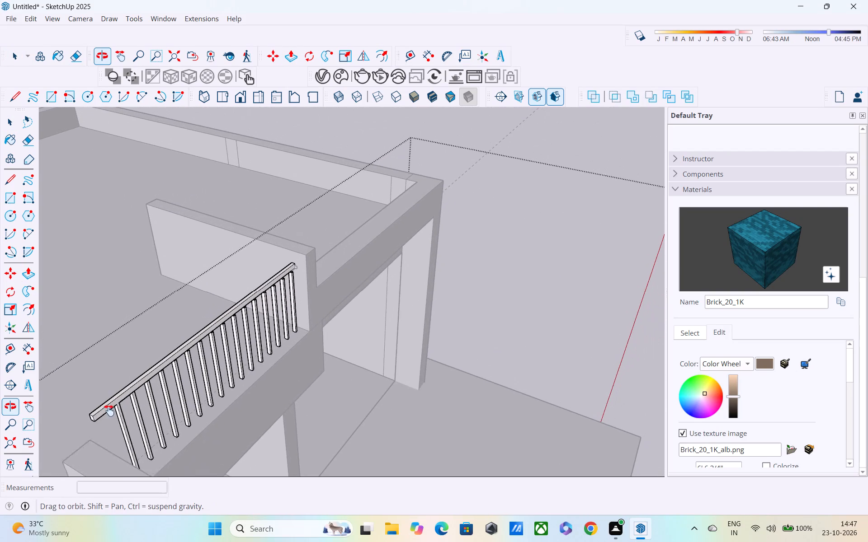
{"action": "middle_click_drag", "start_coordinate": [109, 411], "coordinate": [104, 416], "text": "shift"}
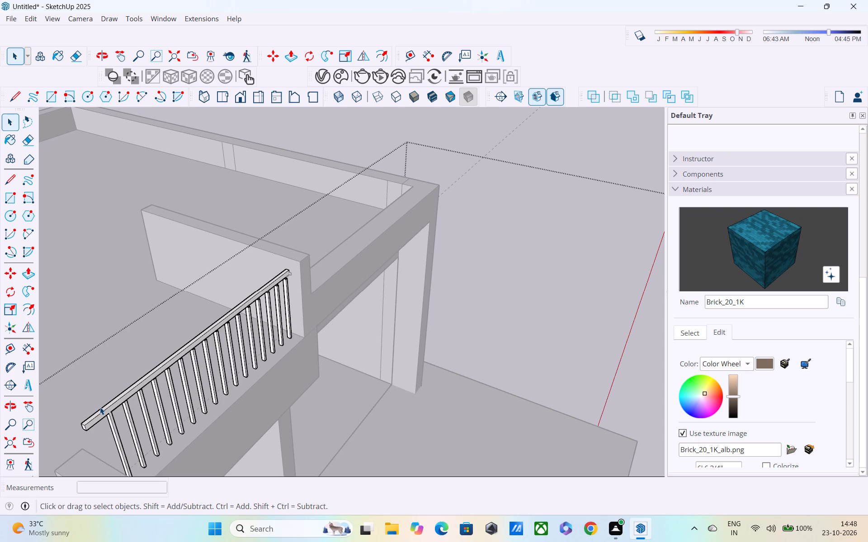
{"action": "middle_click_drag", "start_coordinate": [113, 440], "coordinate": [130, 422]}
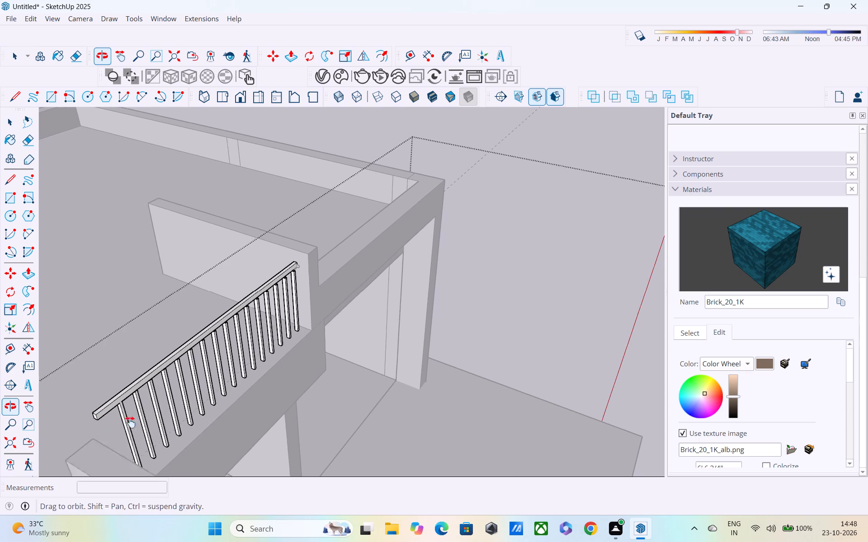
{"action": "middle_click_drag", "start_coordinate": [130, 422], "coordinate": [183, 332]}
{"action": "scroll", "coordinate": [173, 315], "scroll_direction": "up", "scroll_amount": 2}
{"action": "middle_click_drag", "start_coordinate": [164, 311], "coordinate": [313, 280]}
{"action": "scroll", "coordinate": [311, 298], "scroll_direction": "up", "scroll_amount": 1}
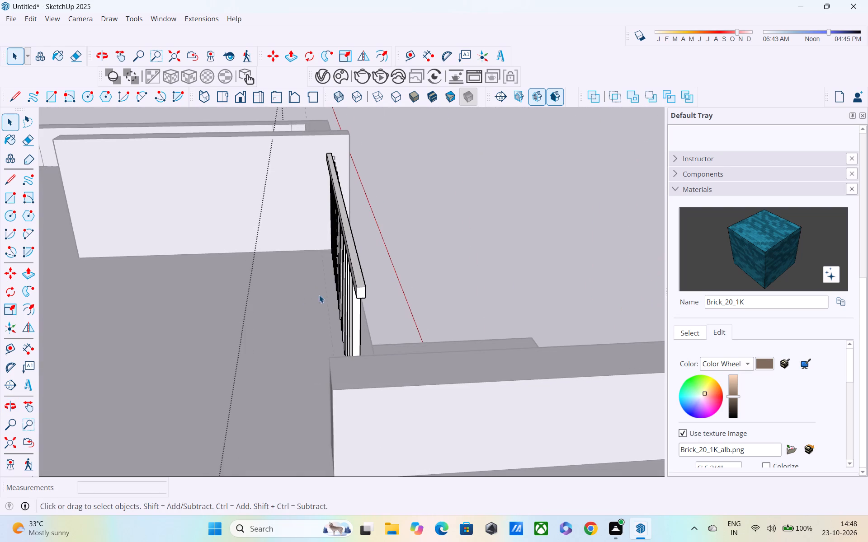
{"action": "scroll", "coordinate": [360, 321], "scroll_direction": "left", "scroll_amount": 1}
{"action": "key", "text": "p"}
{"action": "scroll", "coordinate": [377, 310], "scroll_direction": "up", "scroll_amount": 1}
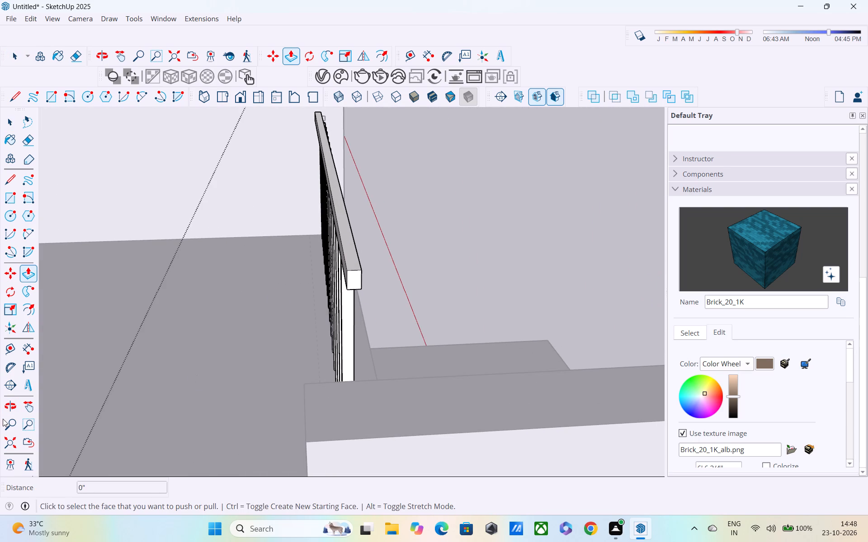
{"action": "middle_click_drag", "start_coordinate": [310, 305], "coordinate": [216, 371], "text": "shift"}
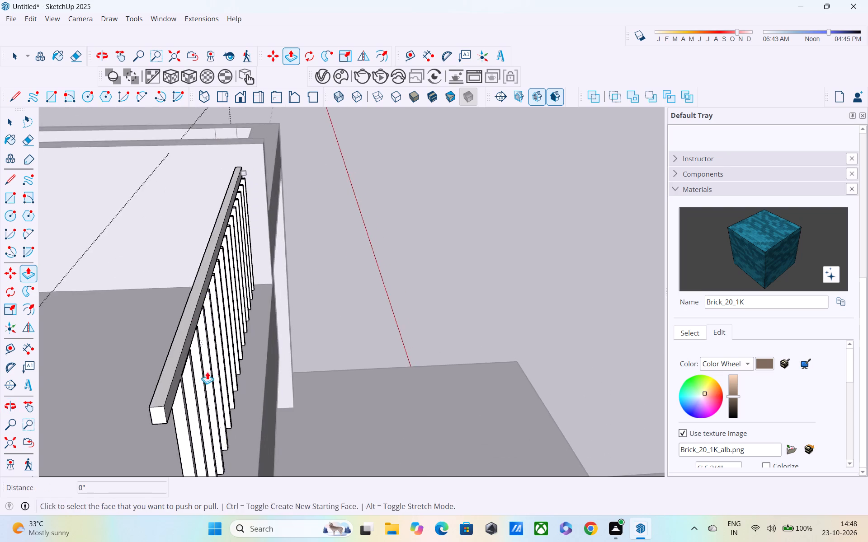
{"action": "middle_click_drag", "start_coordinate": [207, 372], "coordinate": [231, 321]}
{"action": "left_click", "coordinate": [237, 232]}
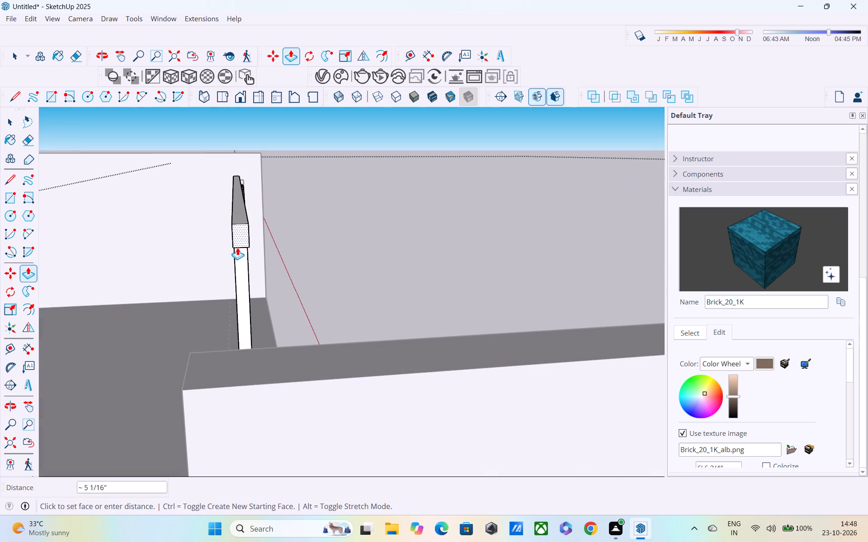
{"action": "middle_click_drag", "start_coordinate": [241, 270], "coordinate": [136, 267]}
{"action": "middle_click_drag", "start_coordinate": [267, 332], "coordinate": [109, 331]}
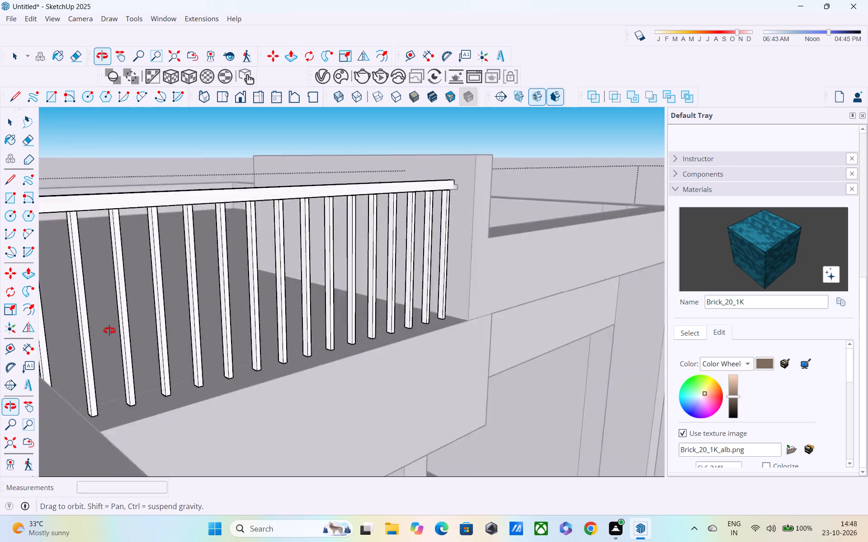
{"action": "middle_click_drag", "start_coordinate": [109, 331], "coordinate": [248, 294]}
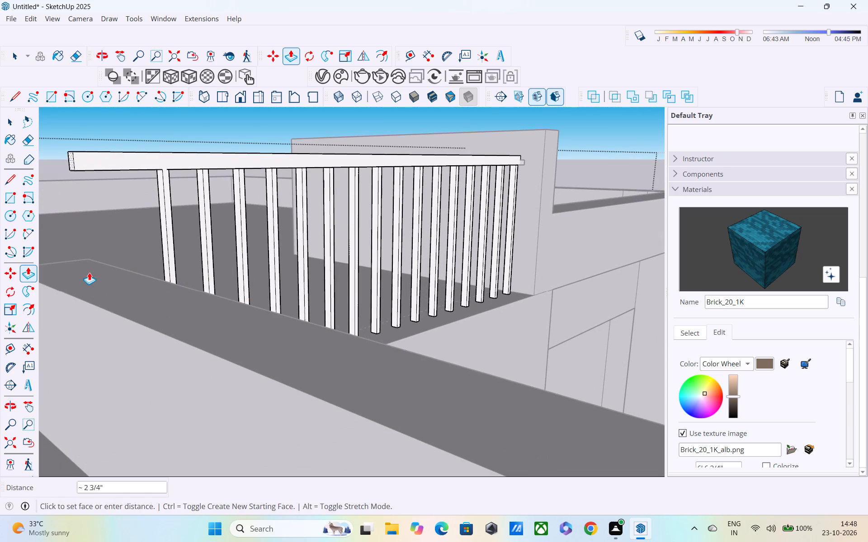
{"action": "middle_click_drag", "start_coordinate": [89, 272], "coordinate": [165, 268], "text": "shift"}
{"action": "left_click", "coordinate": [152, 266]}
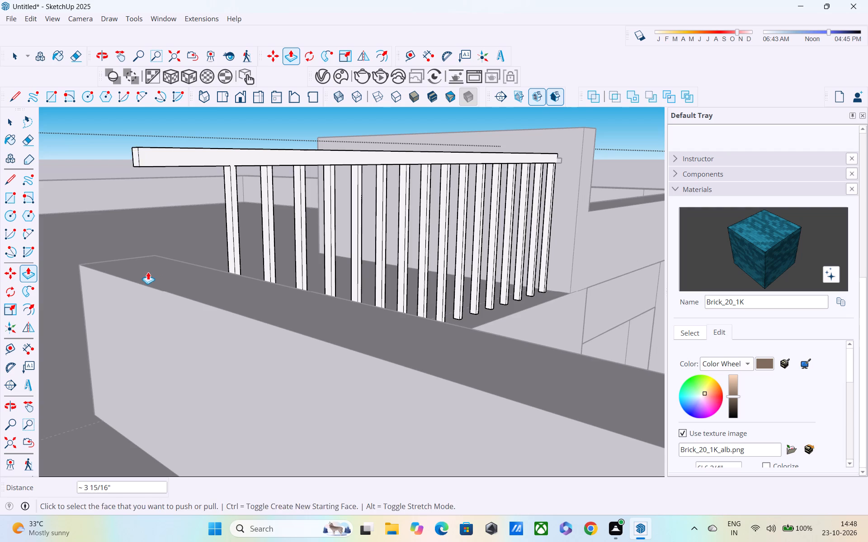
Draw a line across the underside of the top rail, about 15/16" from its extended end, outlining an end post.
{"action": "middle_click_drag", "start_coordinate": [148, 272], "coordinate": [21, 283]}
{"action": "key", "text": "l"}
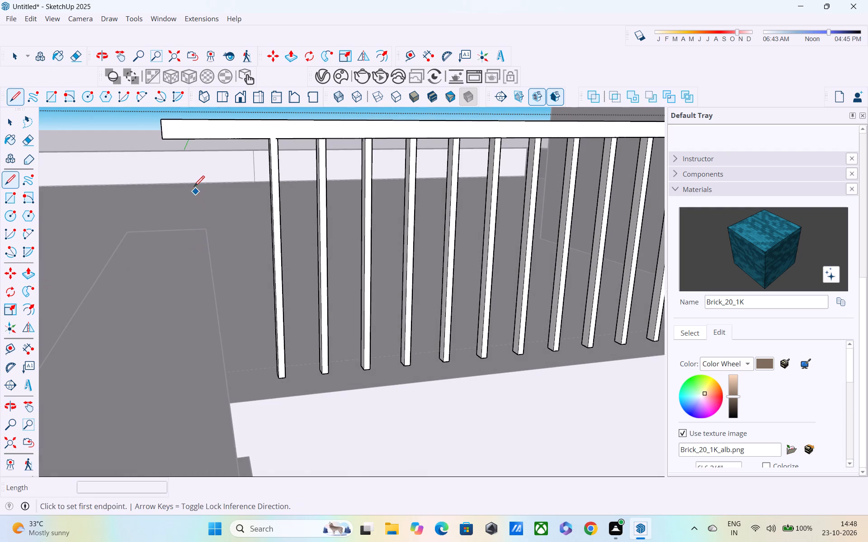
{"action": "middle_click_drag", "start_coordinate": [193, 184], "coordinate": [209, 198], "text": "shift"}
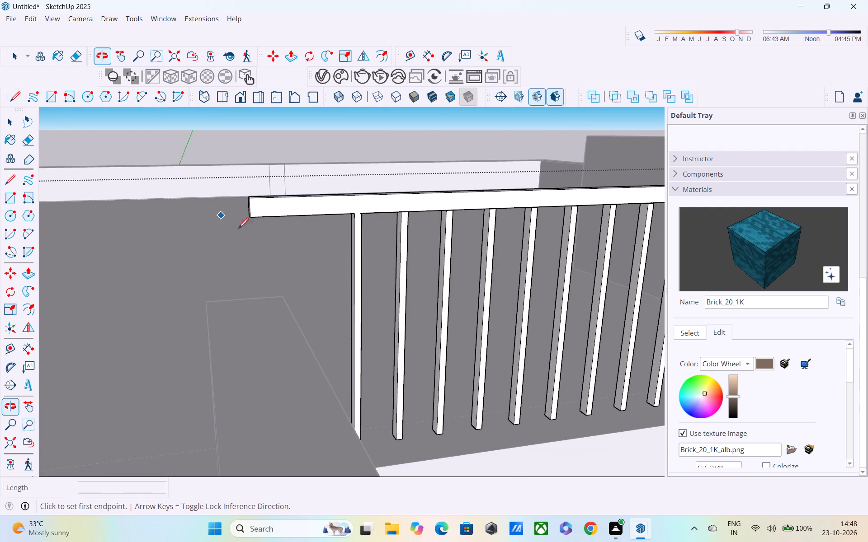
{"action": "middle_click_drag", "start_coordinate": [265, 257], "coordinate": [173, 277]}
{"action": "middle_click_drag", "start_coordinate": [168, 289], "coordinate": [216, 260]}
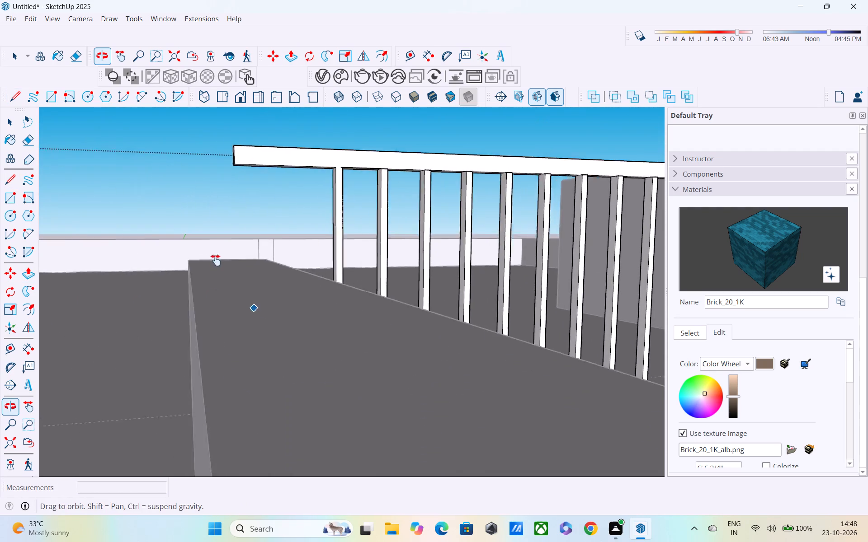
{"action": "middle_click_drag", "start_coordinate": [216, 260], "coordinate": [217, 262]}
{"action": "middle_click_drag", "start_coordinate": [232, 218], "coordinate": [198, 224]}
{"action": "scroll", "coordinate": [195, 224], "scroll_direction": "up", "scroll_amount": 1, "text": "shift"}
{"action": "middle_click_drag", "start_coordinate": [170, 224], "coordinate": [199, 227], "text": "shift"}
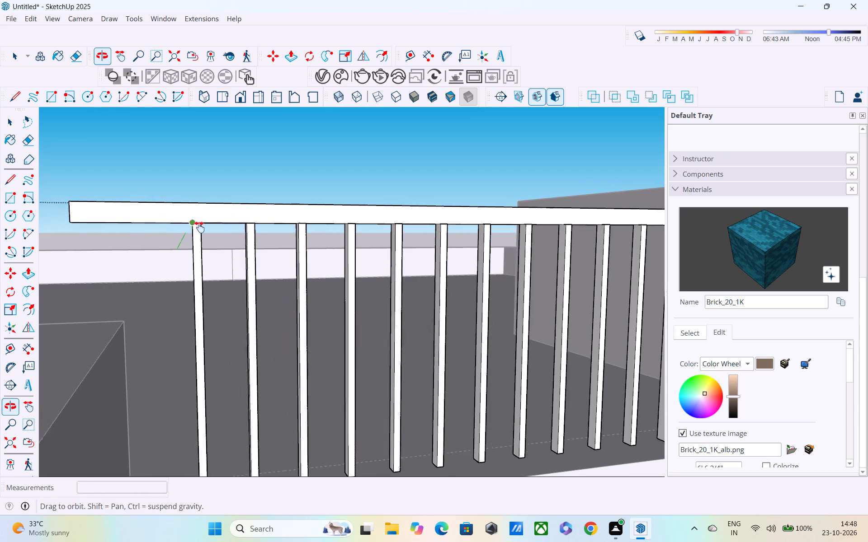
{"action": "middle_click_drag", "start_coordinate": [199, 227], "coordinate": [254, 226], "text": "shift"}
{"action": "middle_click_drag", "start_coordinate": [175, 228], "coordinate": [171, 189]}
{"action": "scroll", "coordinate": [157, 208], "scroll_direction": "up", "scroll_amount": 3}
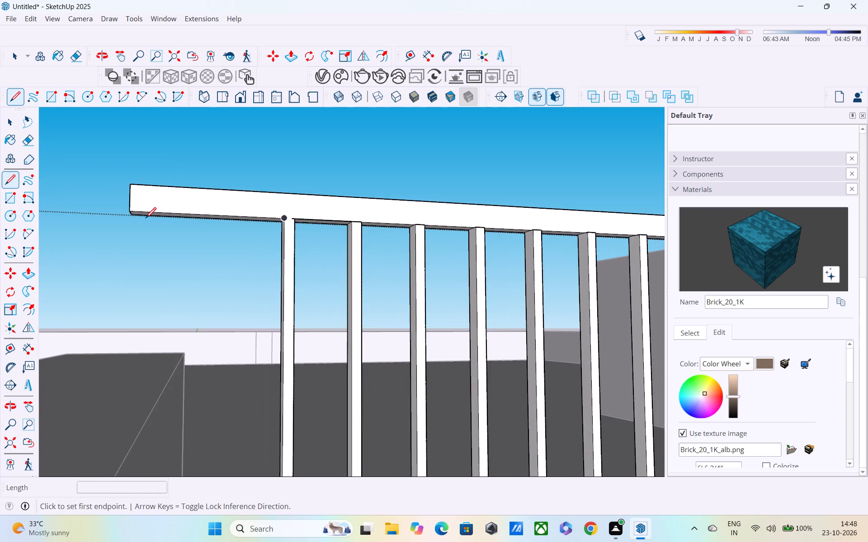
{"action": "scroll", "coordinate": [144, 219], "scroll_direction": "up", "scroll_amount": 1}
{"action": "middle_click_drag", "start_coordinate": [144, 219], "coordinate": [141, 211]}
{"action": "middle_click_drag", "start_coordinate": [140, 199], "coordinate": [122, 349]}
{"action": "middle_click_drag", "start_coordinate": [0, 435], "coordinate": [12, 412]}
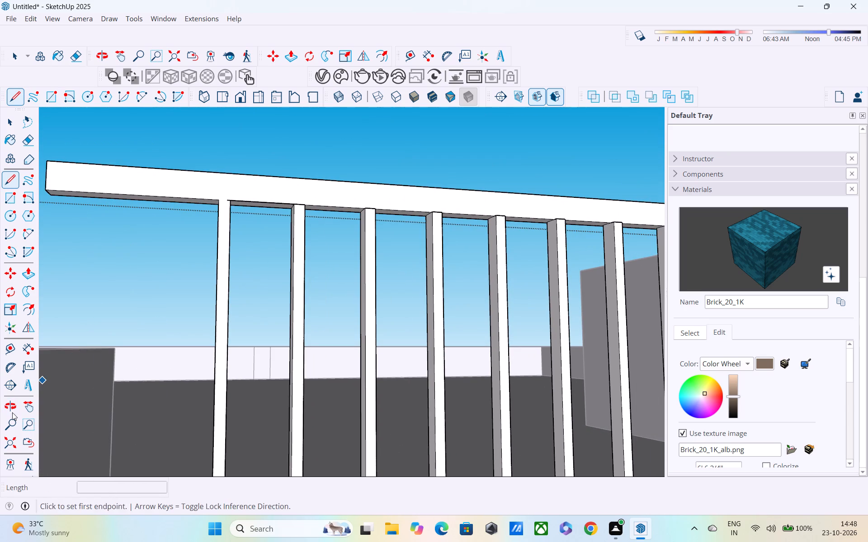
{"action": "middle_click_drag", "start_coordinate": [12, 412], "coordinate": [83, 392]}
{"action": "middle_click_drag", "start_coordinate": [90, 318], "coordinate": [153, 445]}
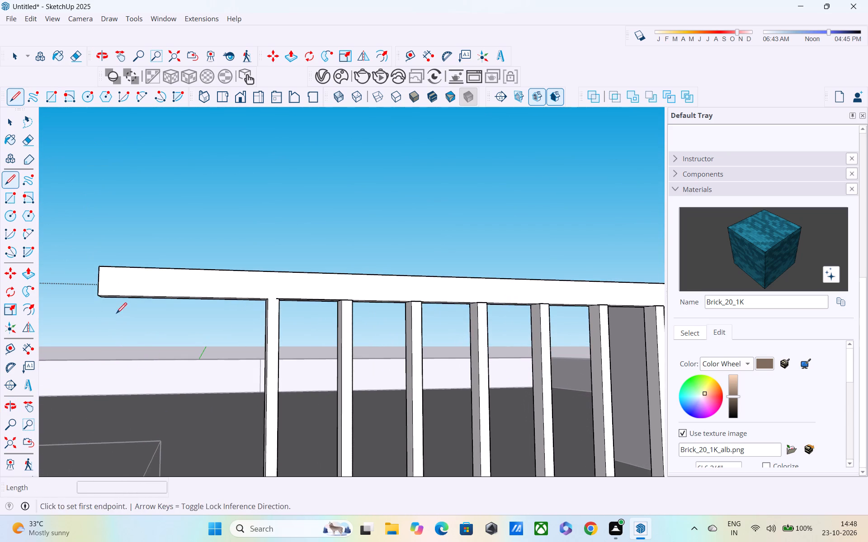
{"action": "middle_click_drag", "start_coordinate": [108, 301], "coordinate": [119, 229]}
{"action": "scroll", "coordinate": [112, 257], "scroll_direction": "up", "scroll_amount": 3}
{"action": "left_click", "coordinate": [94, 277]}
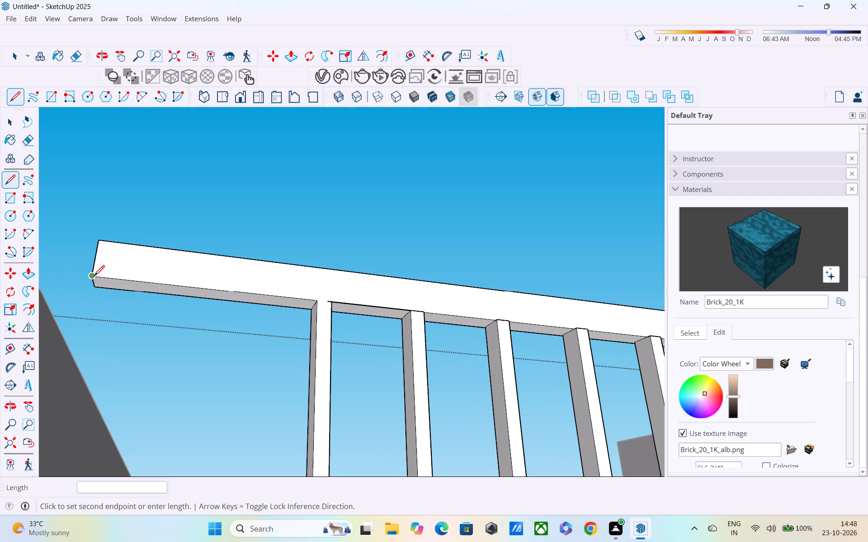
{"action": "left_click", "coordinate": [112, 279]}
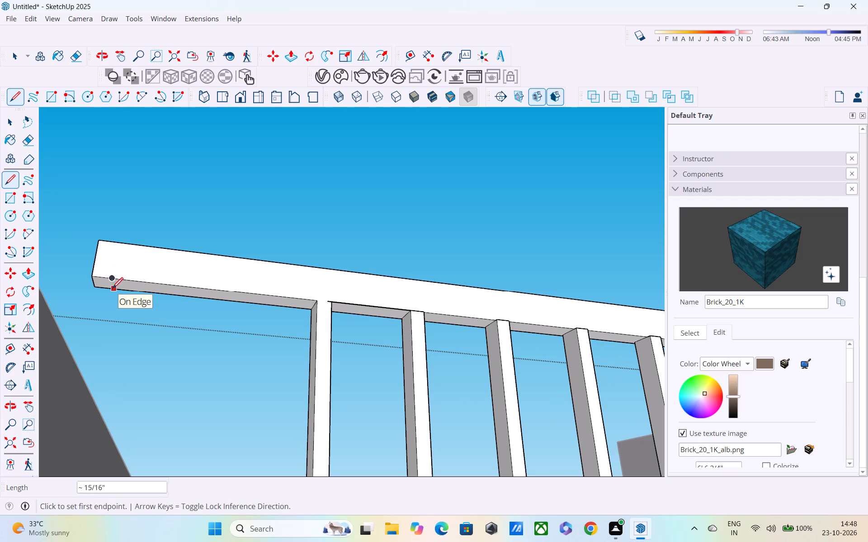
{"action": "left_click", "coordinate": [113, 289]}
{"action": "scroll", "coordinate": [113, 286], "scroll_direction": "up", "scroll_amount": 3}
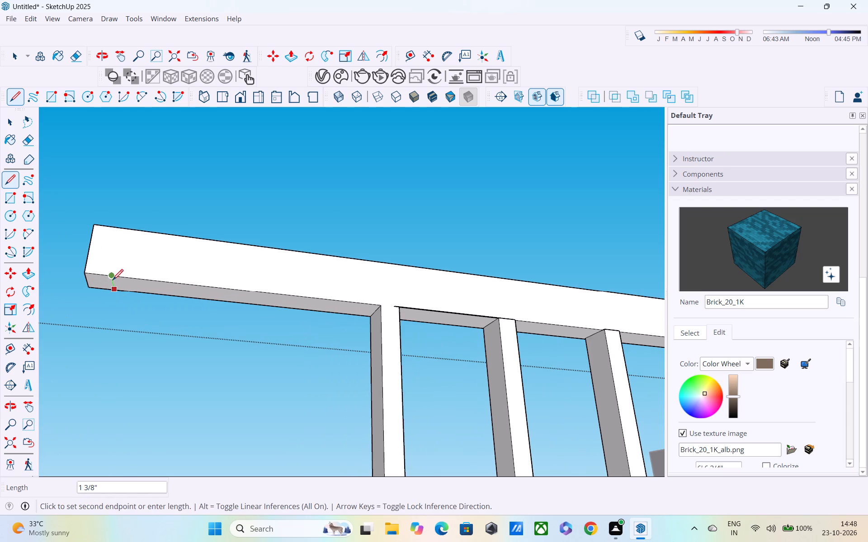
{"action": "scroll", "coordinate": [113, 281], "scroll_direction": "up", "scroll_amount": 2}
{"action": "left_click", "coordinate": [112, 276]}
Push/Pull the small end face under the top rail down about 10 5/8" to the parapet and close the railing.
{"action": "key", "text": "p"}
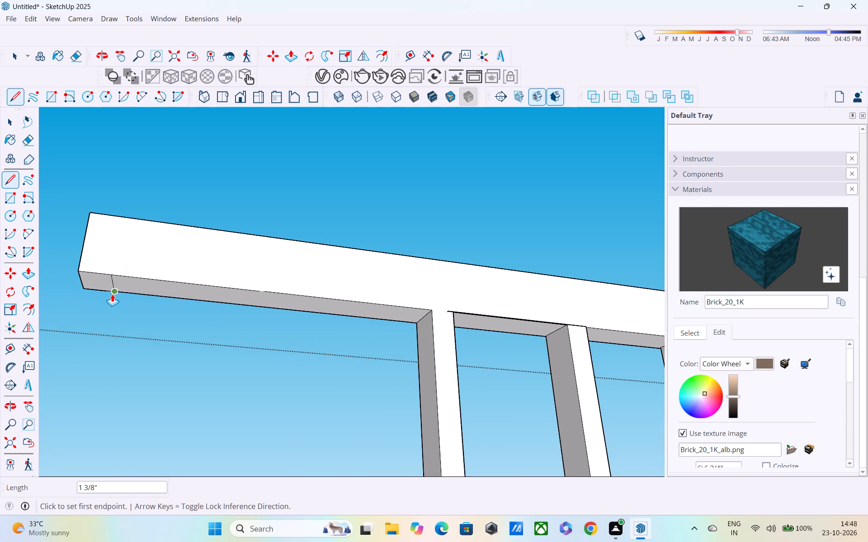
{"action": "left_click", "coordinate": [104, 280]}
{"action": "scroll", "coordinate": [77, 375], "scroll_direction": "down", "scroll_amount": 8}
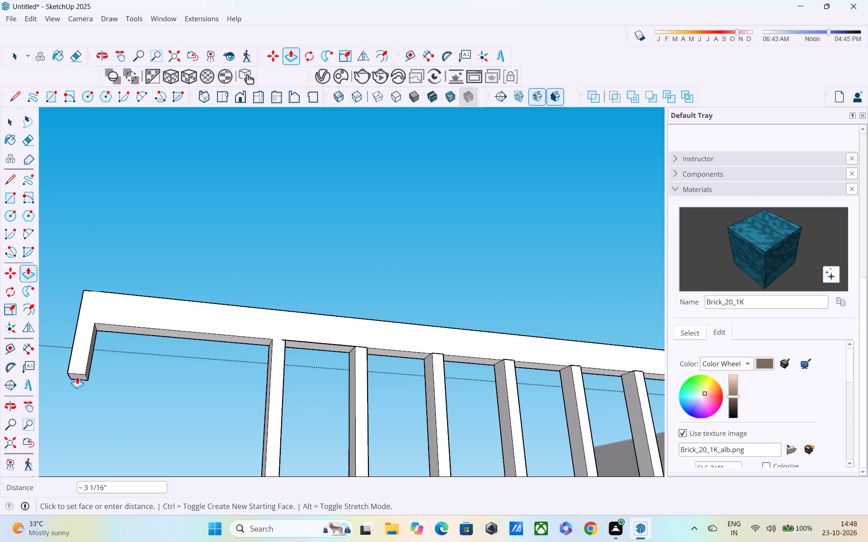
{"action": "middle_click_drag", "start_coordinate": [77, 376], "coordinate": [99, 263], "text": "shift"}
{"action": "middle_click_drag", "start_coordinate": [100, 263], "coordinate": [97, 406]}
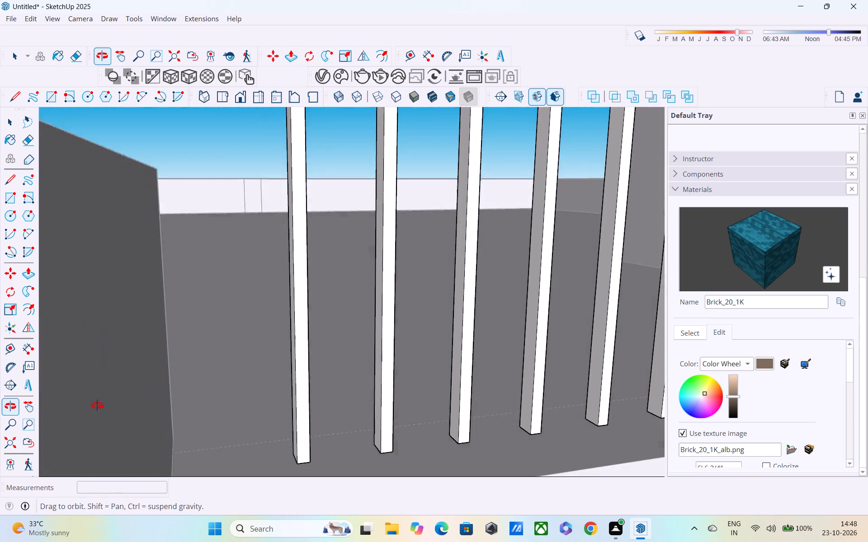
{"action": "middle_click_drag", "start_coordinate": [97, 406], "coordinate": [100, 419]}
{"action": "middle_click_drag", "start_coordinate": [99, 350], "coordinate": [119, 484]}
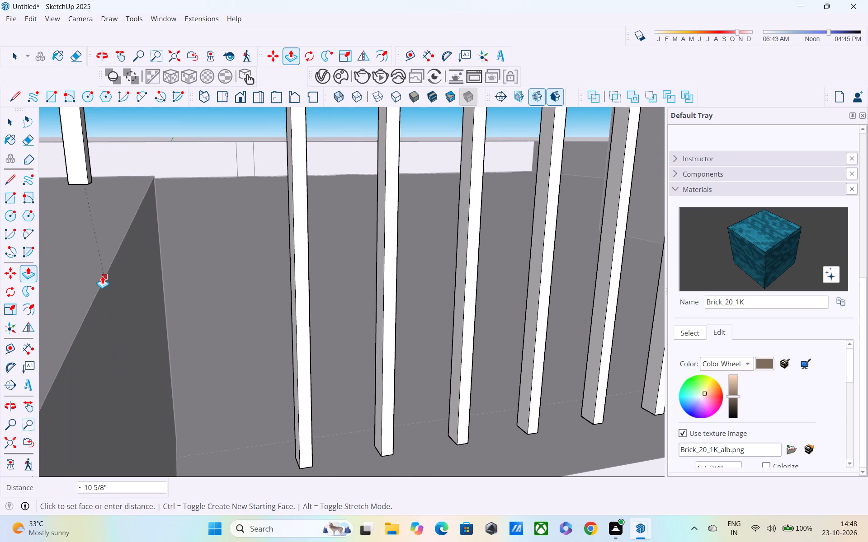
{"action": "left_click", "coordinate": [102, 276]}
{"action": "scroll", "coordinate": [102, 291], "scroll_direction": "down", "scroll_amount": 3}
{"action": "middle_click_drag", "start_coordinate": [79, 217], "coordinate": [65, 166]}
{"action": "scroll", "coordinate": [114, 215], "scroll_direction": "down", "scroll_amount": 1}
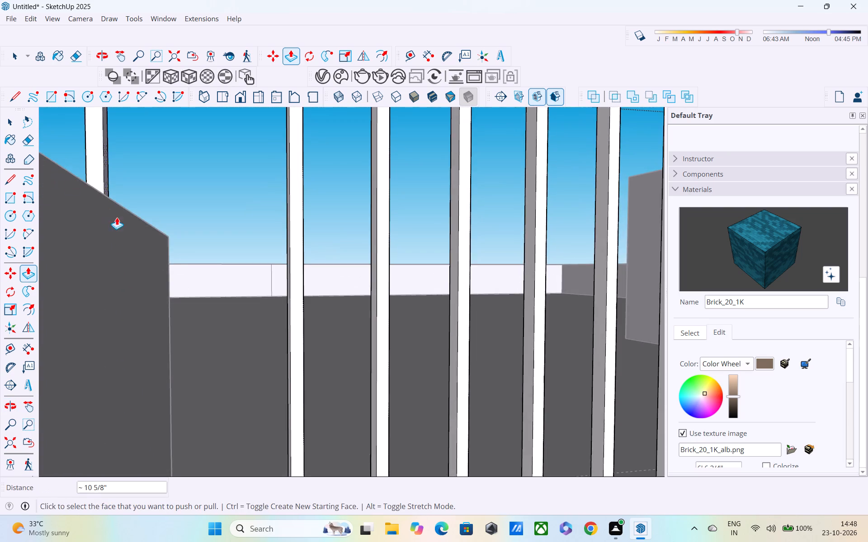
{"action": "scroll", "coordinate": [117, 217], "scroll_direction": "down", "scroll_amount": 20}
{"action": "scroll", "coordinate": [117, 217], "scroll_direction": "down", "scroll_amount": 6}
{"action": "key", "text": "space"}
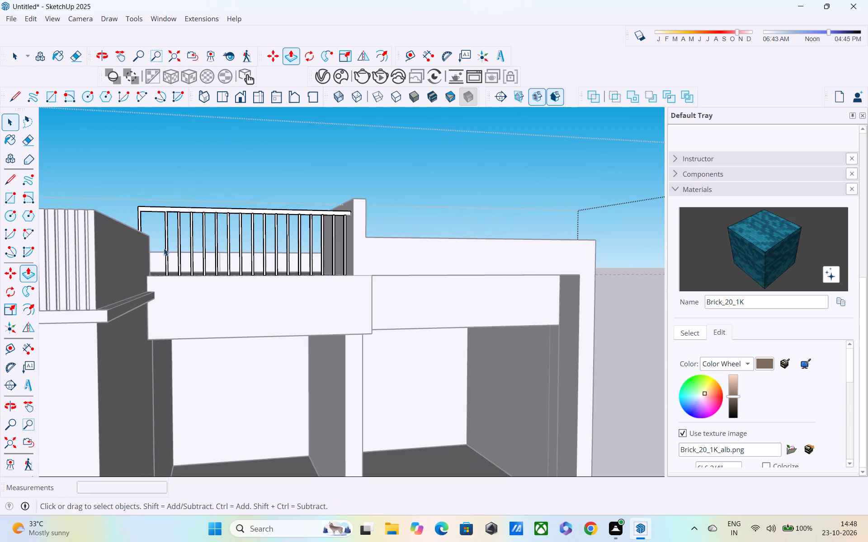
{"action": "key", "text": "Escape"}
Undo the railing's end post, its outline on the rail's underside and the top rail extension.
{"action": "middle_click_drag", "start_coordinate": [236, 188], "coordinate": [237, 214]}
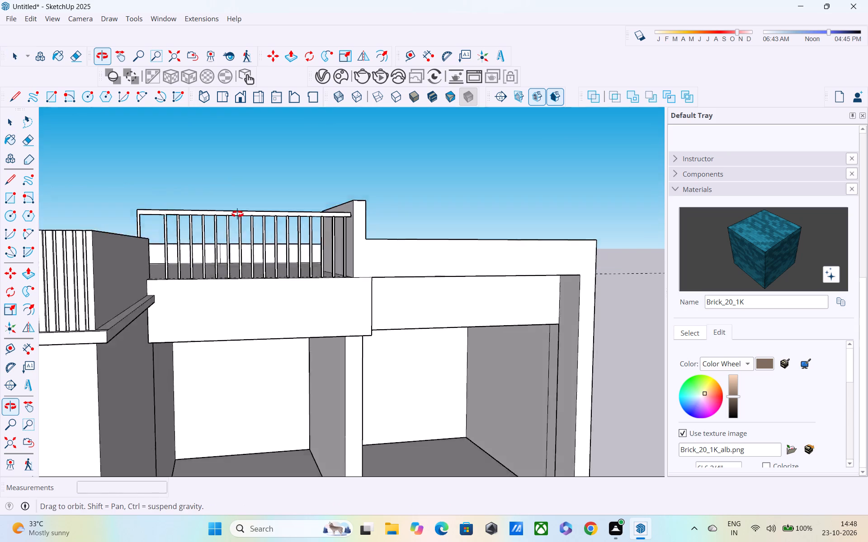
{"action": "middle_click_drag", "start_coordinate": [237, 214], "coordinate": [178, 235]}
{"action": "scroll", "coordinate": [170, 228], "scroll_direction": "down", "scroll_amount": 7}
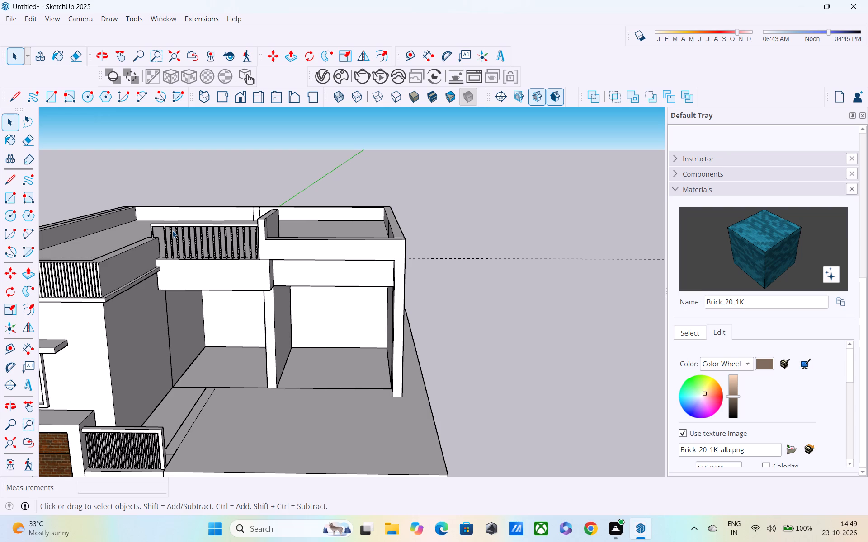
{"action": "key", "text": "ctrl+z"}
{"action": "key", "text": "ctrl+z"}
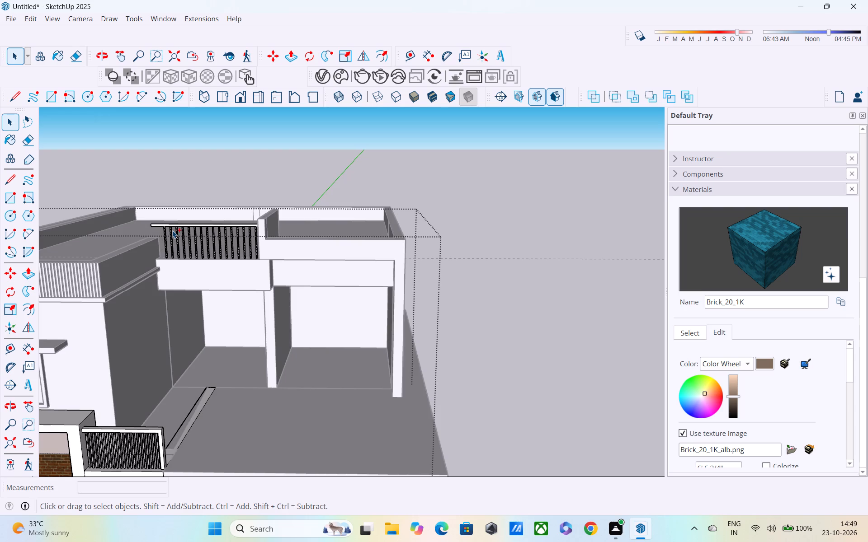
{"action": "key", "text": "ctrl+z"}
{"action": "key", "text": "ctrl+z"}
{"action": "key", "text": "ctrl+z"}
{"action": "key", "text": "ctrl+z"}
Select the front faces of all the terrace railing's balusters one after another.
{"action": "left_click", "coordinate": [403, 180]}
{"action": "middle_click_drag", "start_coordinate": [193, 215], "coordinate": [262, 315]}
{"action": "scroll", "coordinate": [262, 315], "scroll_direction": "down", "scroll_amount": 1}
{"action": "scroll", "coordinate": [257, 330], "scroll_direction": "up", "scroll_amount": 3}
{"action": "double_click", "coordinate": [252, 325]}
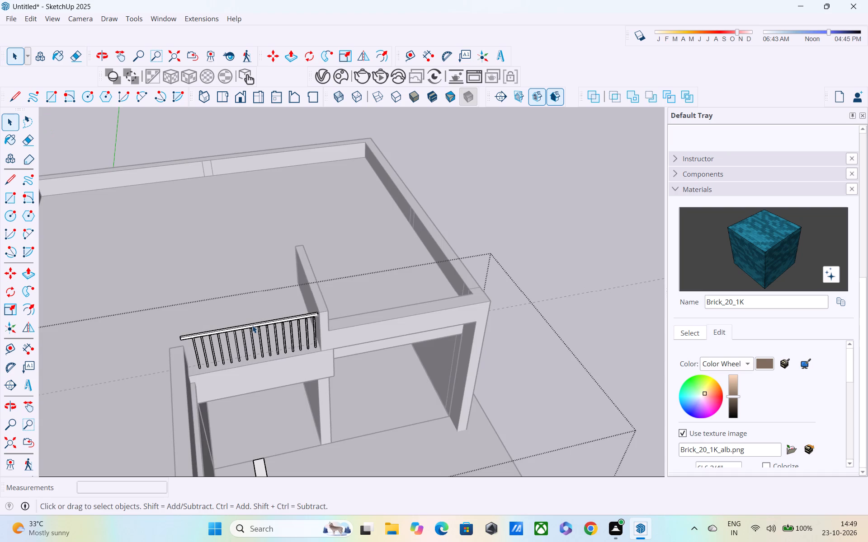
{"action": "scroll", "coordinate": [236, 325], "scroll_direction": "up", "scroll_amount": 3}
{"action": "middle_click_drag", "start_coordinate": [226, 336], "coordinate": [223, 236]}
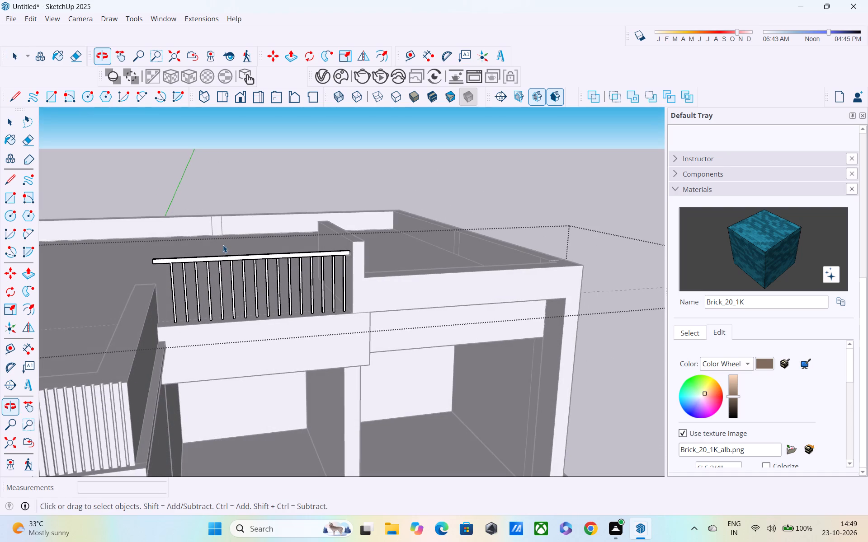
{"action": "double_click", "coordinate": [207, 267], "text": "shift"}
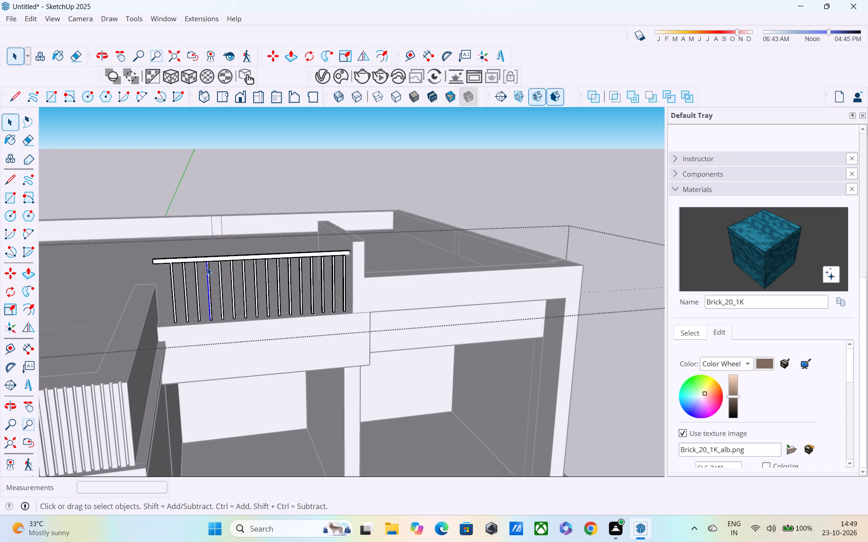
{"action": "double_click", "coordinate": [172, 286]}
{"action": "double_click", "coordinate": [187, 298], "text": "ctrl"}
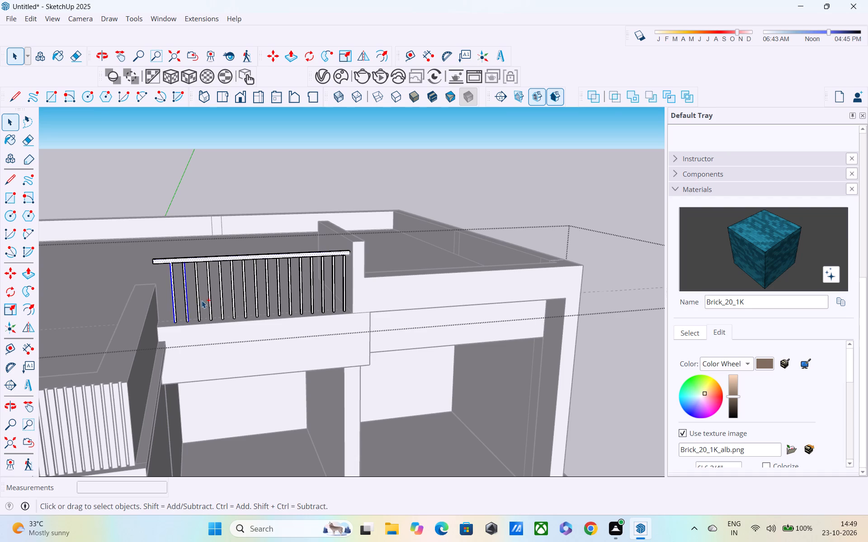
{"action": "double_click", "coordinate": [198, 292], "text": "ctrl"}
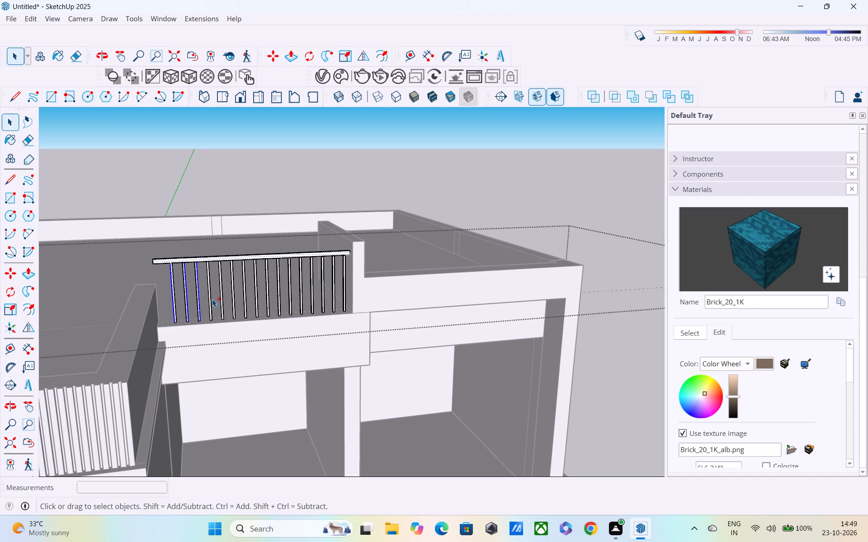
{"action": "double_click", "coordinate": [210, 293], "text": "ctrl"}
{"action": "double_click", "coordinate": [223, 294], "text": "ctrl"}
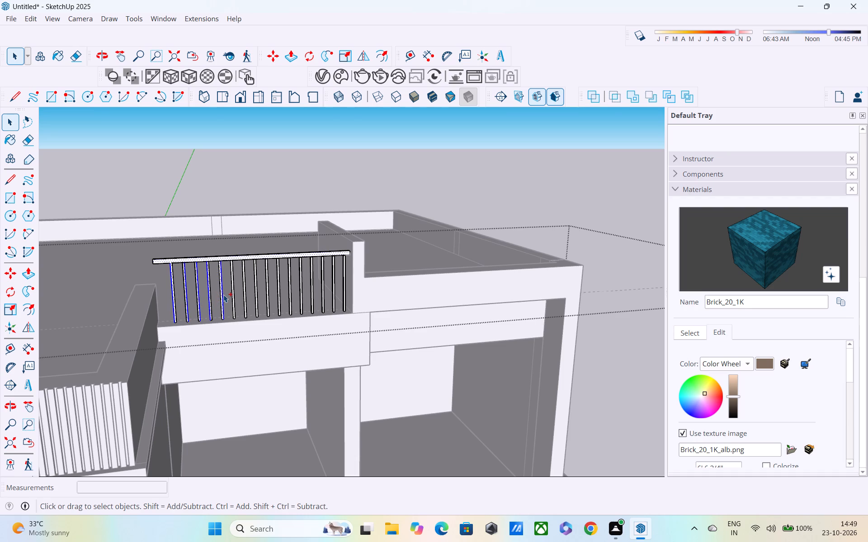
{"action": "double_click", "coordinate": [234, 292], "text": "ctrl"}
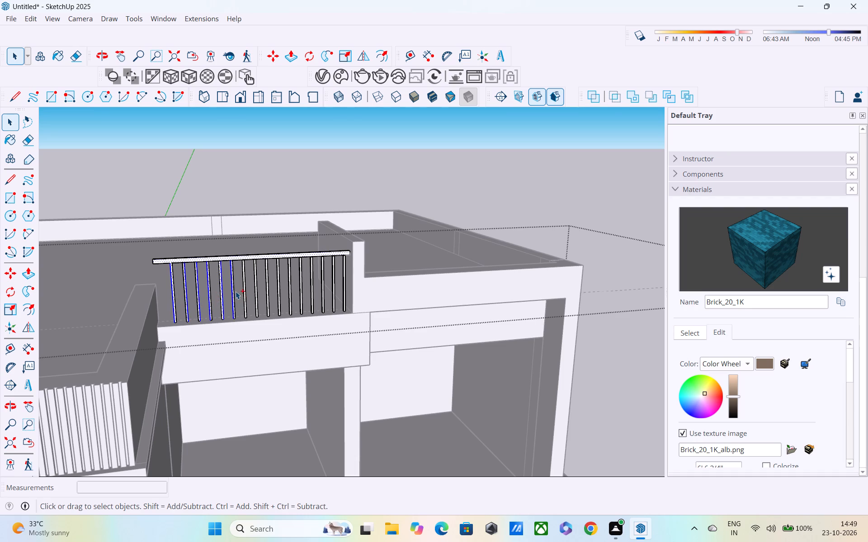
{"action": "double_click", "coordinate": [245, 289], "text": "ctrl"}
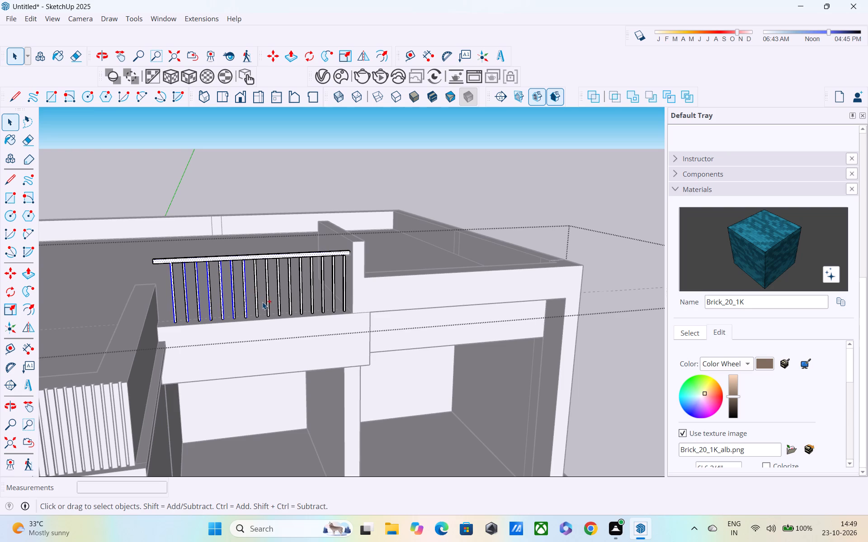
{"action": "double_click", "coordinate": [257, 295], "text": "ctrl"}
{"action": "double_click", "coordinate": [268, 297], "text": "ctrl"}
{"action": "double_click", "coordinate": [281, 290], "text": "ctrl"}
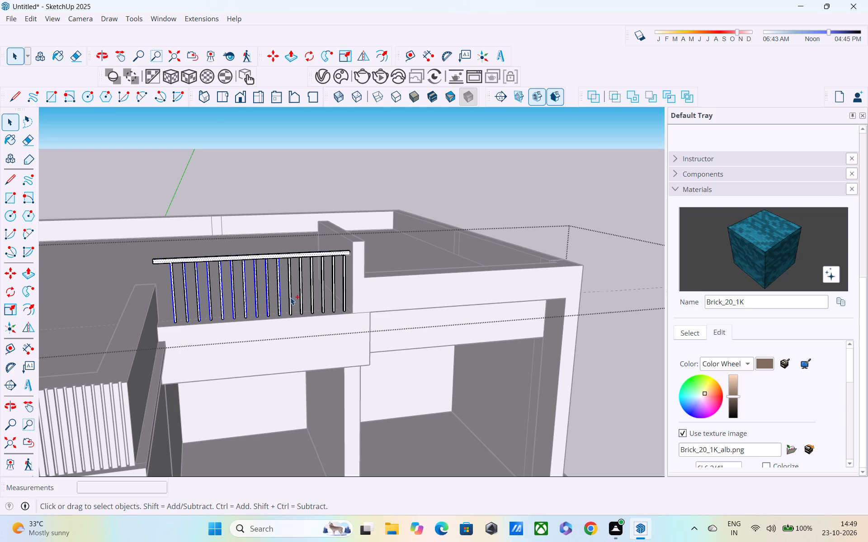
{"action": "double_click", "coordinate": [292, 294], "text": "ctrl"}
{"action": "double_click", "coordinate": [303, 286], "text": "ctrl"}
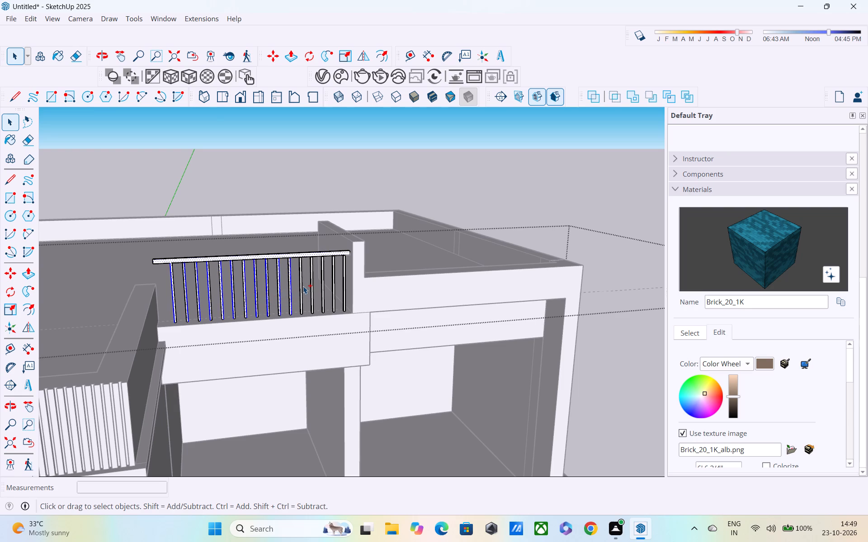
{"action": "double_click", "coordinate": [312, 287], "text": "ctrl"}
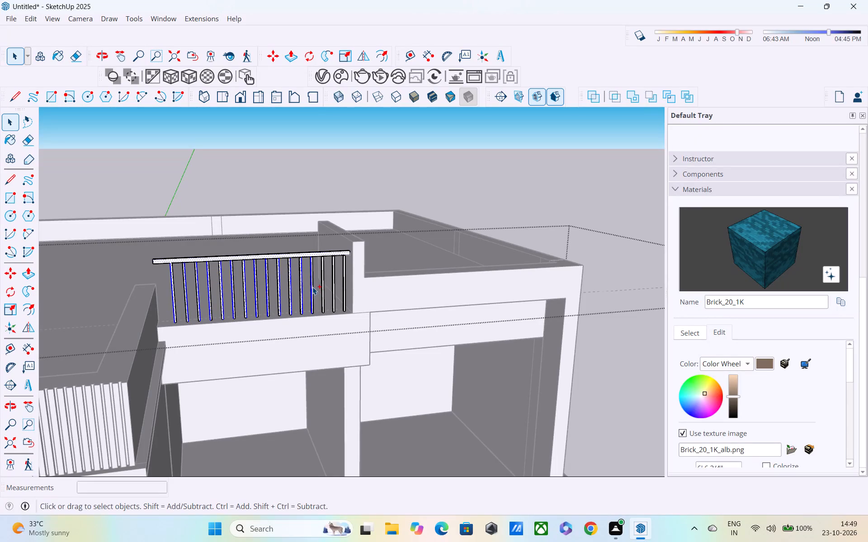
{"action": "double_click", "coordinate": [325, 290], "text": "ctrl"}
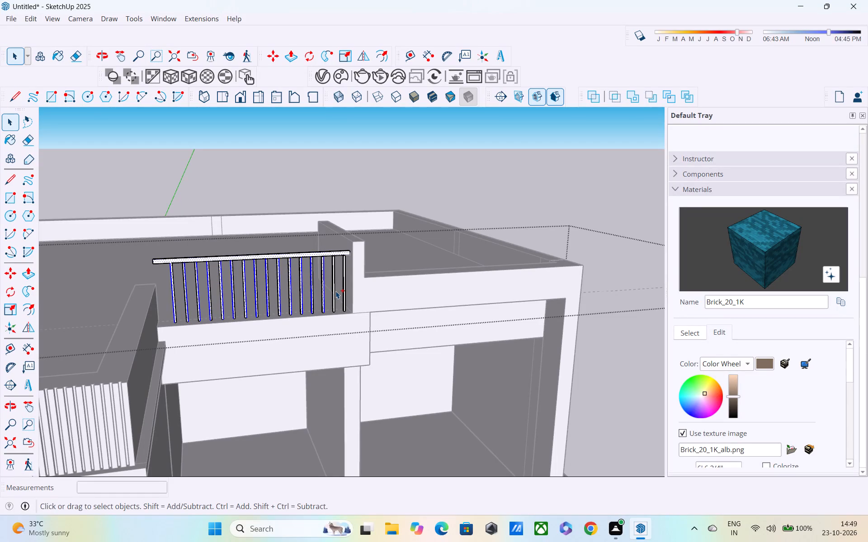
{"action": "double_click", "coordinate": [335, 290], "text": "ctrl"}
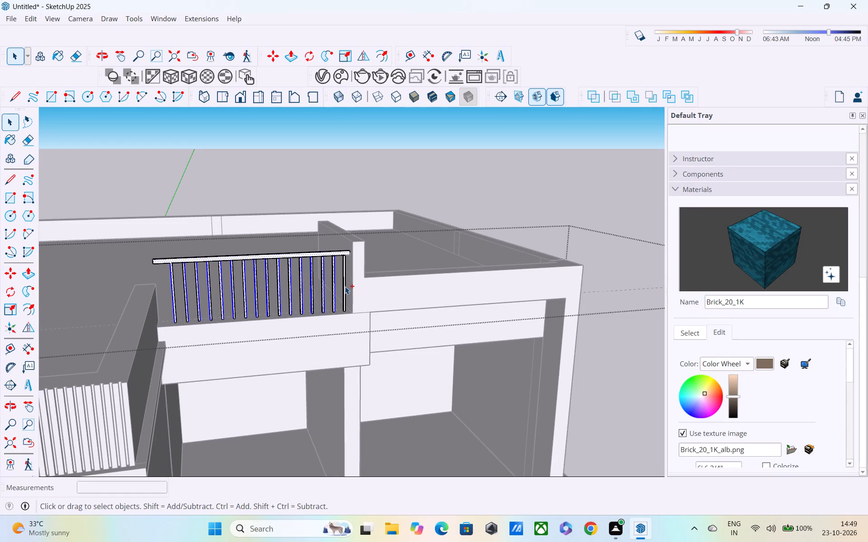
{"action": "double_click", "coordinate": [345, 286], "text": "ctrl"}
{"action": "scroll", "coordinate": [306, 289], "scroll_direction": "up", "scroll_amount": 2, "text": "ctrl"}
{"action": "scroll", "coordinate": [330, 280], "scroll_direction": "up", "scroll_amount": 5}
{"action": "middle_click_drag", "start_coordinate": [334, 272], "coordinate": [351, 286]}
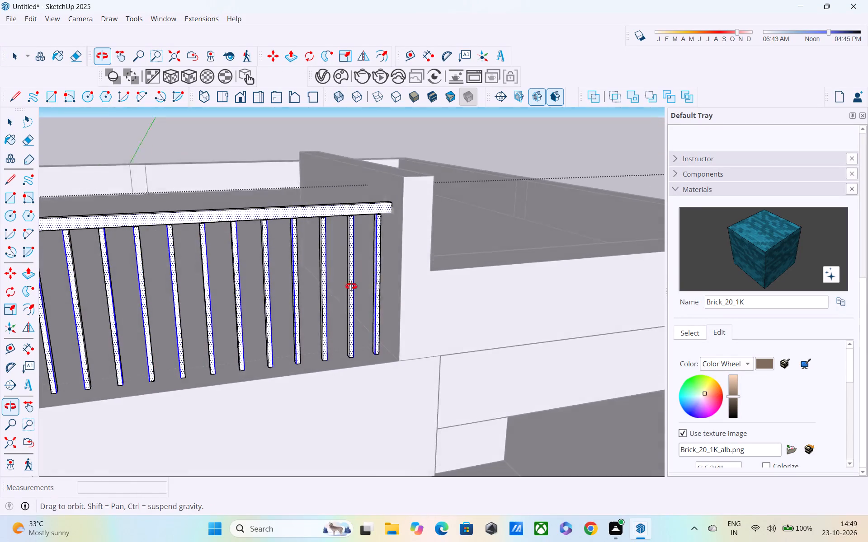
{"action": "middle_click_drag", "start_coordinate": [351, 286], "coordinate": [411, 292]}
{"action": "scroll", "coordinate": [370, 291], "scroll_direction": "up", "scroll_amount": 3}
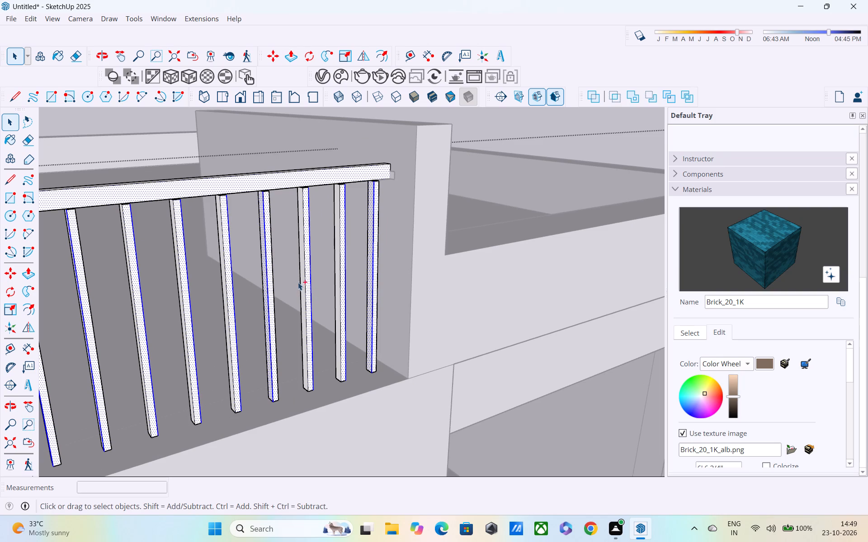
Select the whole terrace railing geometry and scale it from the top rail's free end by about 1.00 in red and 0.99 in blue.
{"action": "triple_click", "coordinate": [308, 268], "text": "ctrl"}
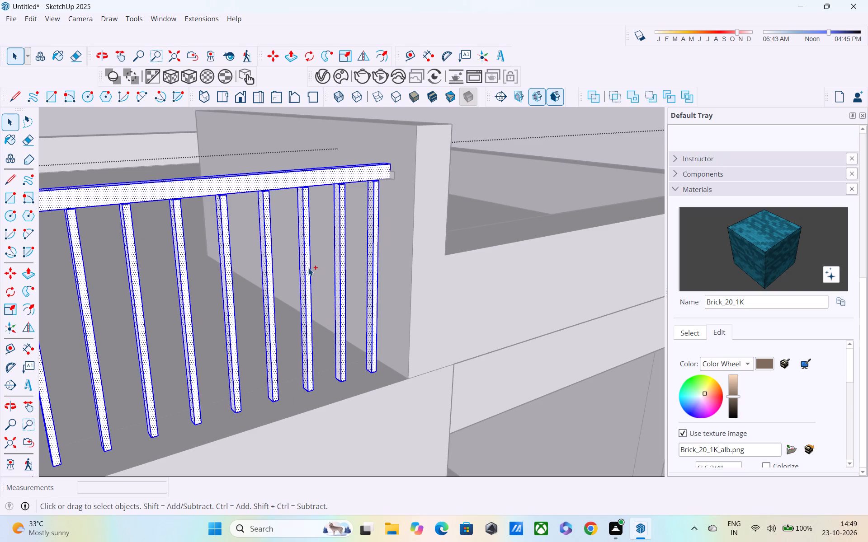
{"action": "scroll", "coordinate": [317, 279], "scroll_direction": "down", "scroll_amount": 4, "text": "ctrl"}
{"action": "middle_click_drag", "start_coordinate": [296, 279], "coordinate": [398, 260], "text": "shift"}
{"action": "scroll", "coordinate": [387, 243], "scroll_direction": "down", "scroll_amount": 3}
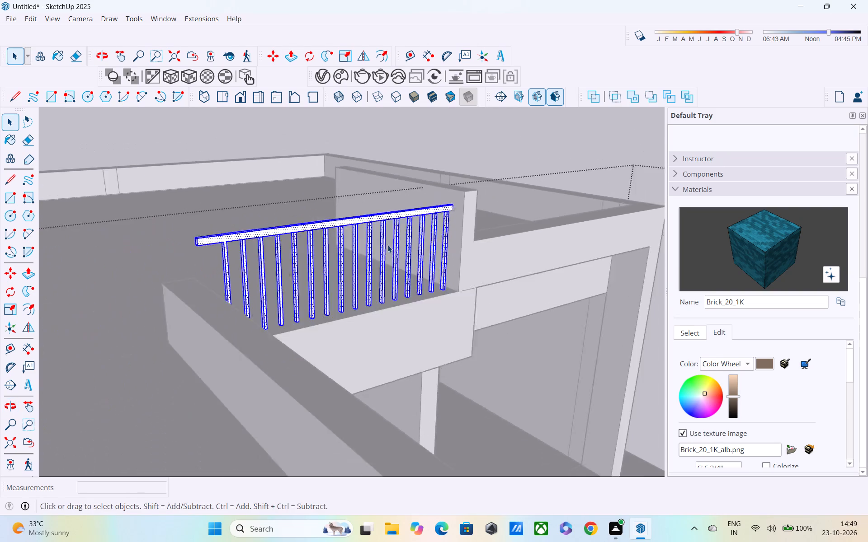
{"action": "scroll", "coordinate": [387, 245], "scroll_direction": "down", "scroll_amount": 3}
{"action": "middle_click_drag", "start_coordinate": [376, 261], "coordinate": [231, 169], "text": "shift"}
{"action": "scroll", "coordinate": [222, 171], "scroll_direction": "down", "scroll_amount": 9}
{"action": "middle_click_drag", "start_coordinate": [233, 229], "coordinate": [264, 319]}
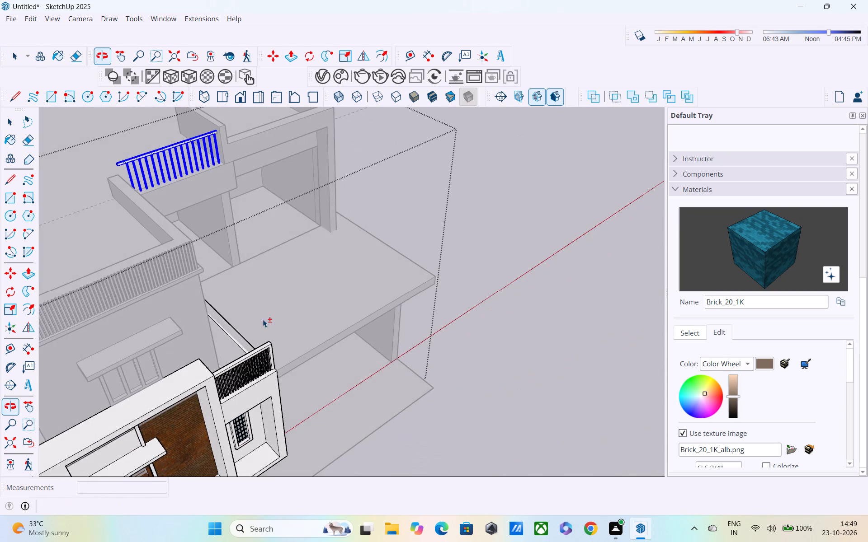
{"action": "middle_click_drag", "start_coordinate": [205, 254], "coordinate": [304, 374], "text": "shift"}
{"action": "key", "text": "s"}
{"action": "scroll", "coordinate": [273, 317], "scroll_direction": "up", "scroll_amount": 2}
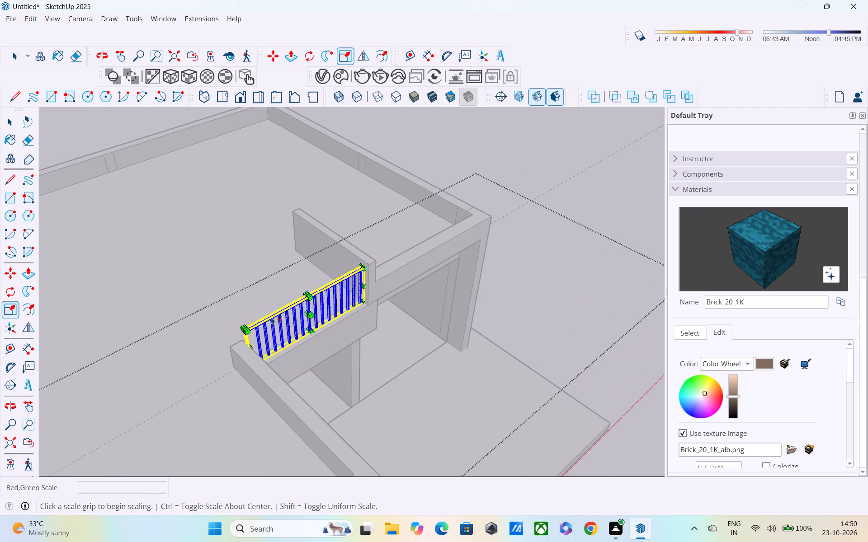
{"action": "scroll", "coordinate": [271, 317], "scroll_direction": "up", "scroll_amount": 2}
{"action": "middle_click_drag", "start_coordinate": [250, 318], "coordinate": [282, 301]}
{"action": "scroll", "coordinate": [282, 302], "scroll_direction": "up", "scroll_amount": 12}
{"action": "middle_click_drag", "start_coordinate": [304, 305], "coordinate": [334, 274]}
{"action": "scroll", "coordinate": [340, 268], "scroll_direction": "up", "scroll_amount": 4}
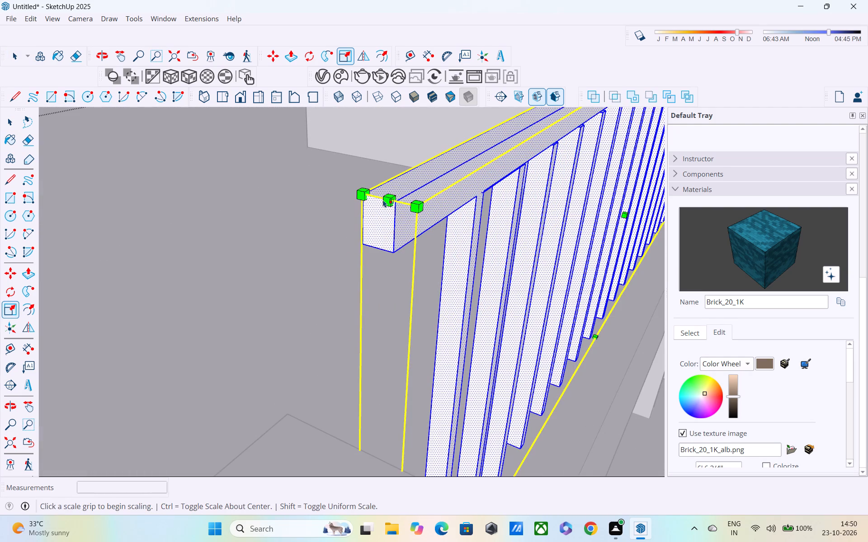
{"action": "left_click_drag", "start_coordinate": [389, 204], "coordinate": [389, 209]}
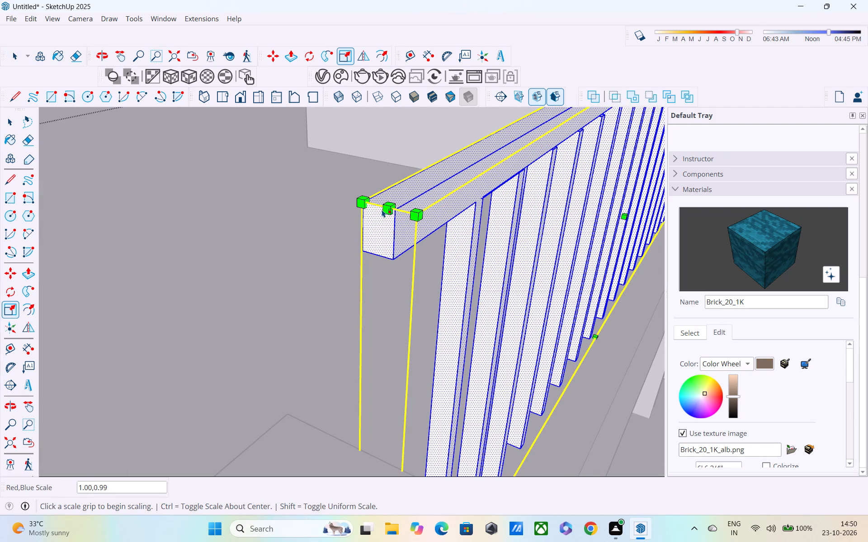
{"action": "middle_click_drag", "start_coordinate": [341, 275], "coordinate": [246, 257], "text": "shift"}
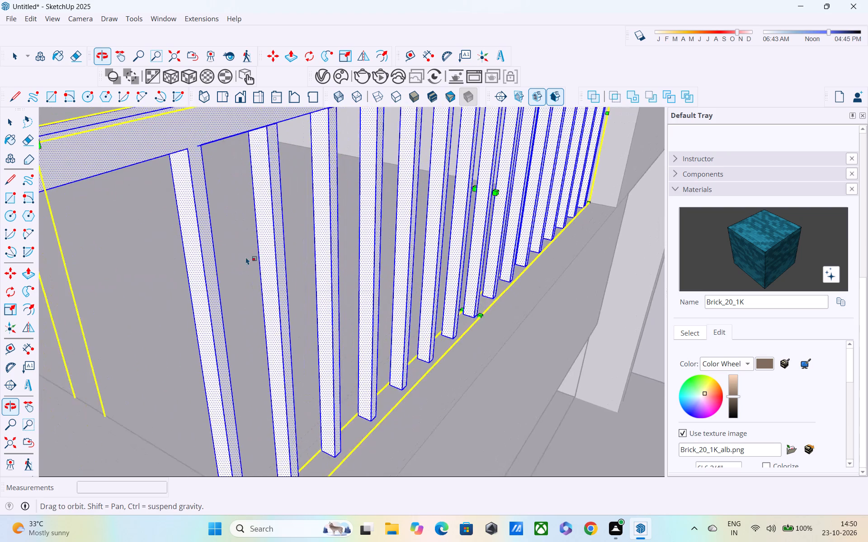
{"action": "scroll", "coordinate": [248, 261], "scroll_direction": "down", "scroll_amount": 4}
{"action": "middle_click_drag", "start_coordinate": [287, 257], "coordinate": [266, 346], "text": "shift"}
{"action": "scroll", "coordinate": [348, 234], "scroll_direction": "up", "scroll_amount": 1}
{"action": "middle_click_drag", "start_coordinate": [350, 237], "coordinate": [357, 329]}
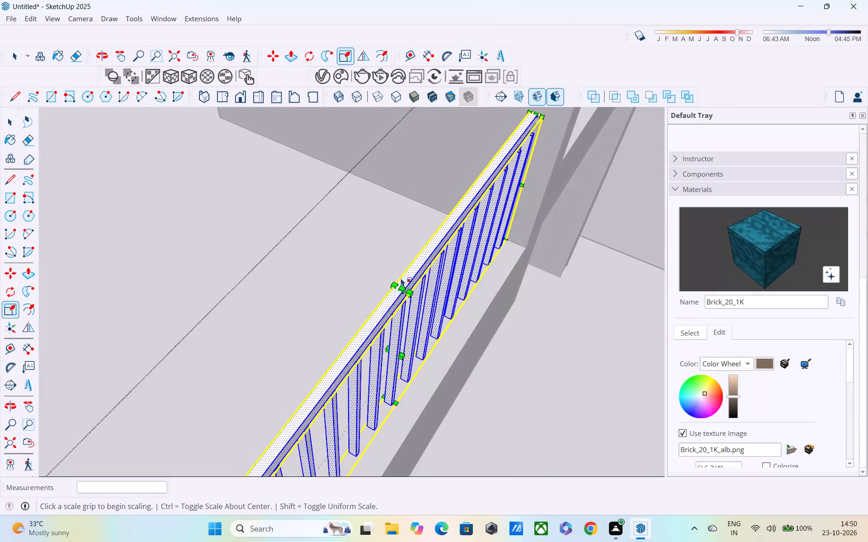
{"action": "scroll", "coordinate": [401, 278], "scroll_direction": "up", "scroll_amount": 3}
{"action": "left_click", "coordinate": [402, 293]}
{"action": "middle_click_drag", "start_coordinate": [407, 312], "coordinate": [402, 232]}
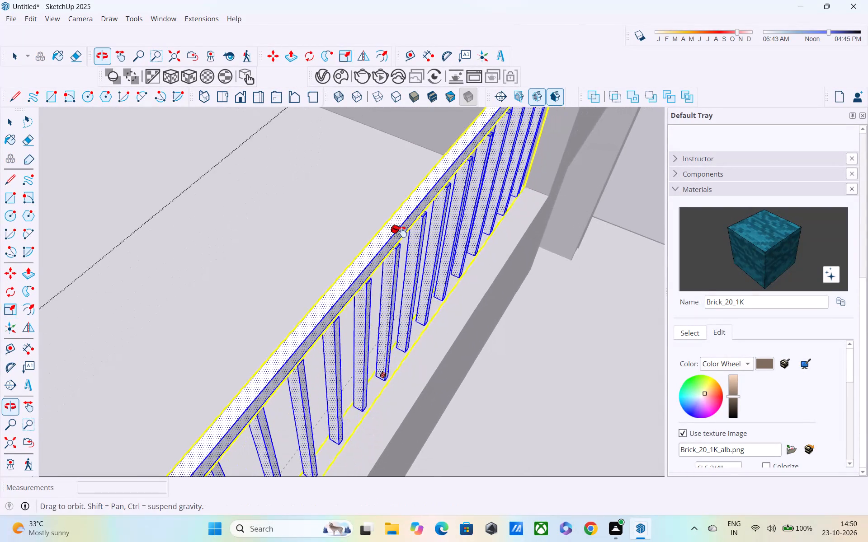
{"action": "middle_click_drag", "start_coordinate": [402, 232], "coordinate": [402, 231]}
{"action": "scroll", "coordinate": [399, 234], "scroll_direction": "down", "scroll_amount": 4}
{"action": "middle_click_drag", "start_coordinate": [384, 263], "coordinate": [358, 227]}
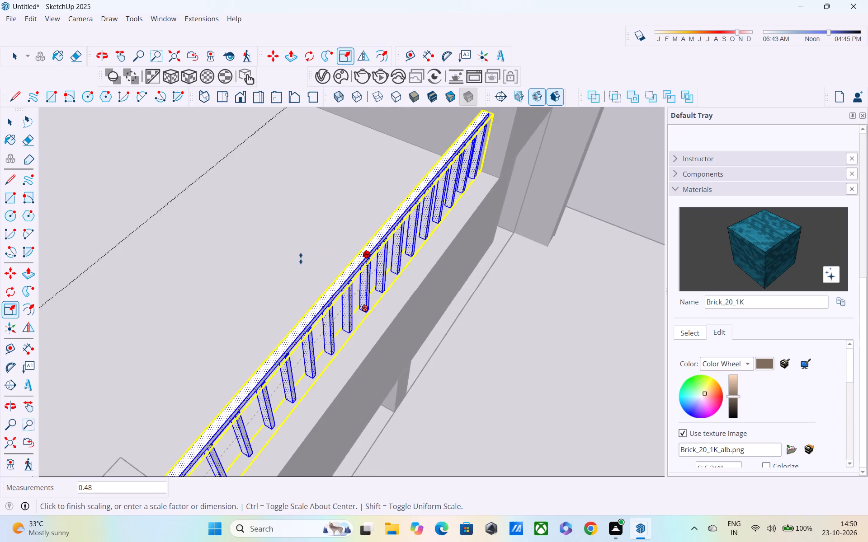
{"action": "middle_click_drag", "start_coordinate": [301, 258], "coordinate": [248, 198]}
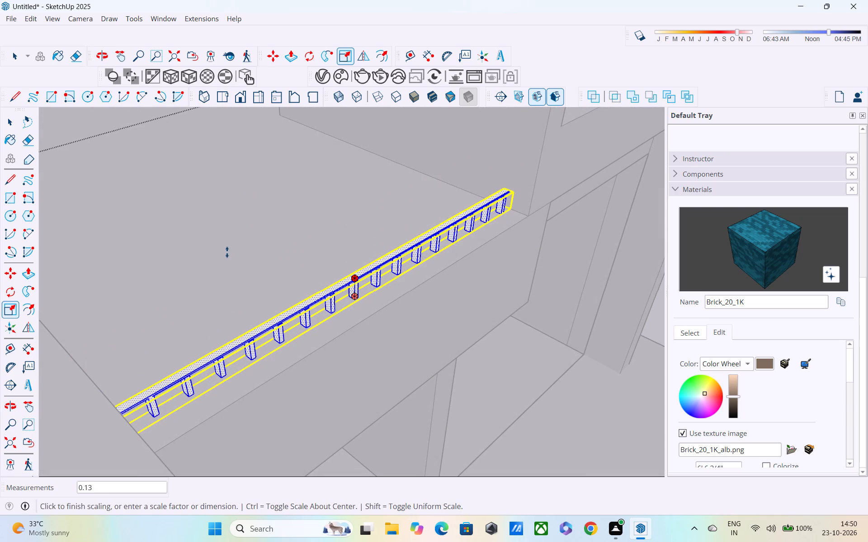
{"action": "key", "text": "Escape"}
Scale the terrace railing's height down along the blue axis by a factor of about 0.92.
{"action": "scroll", "coordinate": [294, 306], "scroll_direction": "down", "scroll_amount": 1}
{"action": "middle_click_drag", "start_coordinate": [330, 343], "coordinate": [329, 437], "text": "shift"}
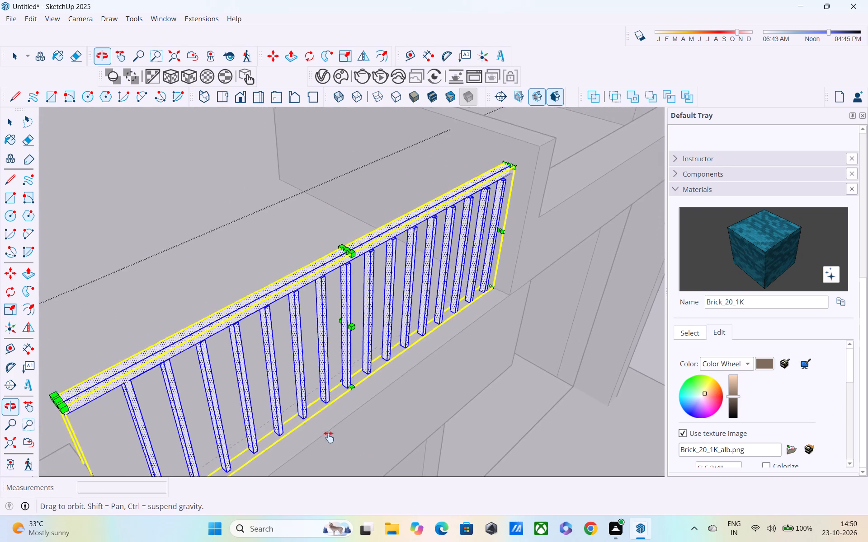
{"action": "middle_click_drag", "start_coordinate": [329, 437], "coordinate": [284, 414], "text": "shift"}
{"action": "middle_click_drag", "start_coordinate": [327, 314], "coordinate": [313, 419]}
{"action": "scroll", "coordinate": [301, 345], "scroll_direction": "up", "scroll_amount": 3}
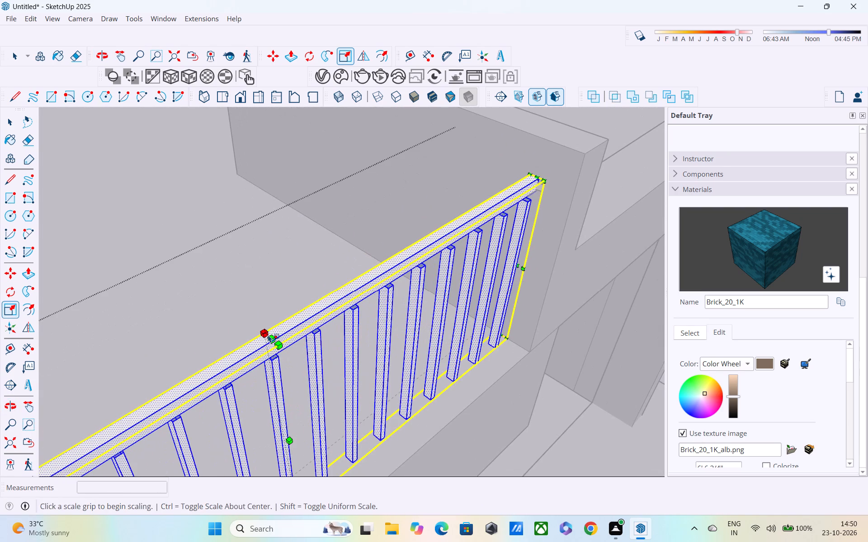
{"action": "left_click", "coordinate": [271, 336]}
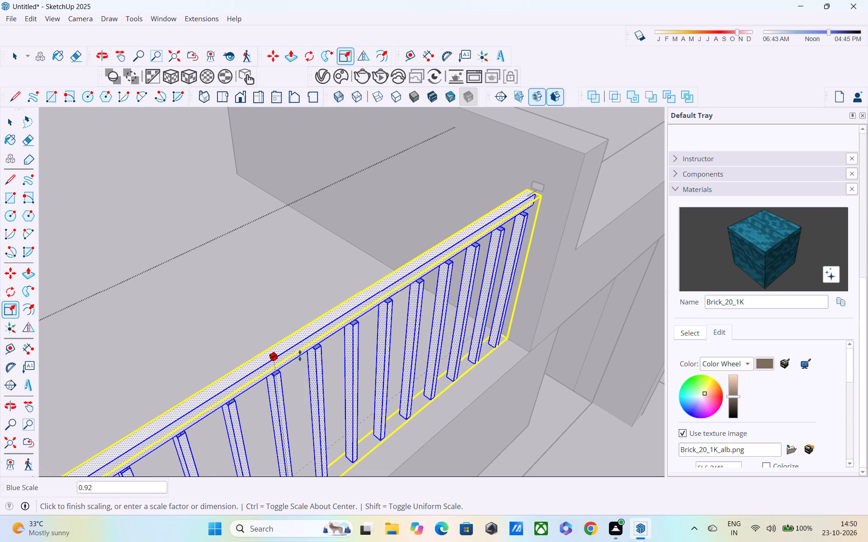
{"action": "left_click", "coordinate": [302, 359]}
Scale the terrace railing from the top rail's end near the strip-clad section by about 1.00 in red and 0.66 in blue.
{"action": "middle_click_drag", "start_coordinate": [305, 366], "coordinate": [306, 366], "text": "shift"}
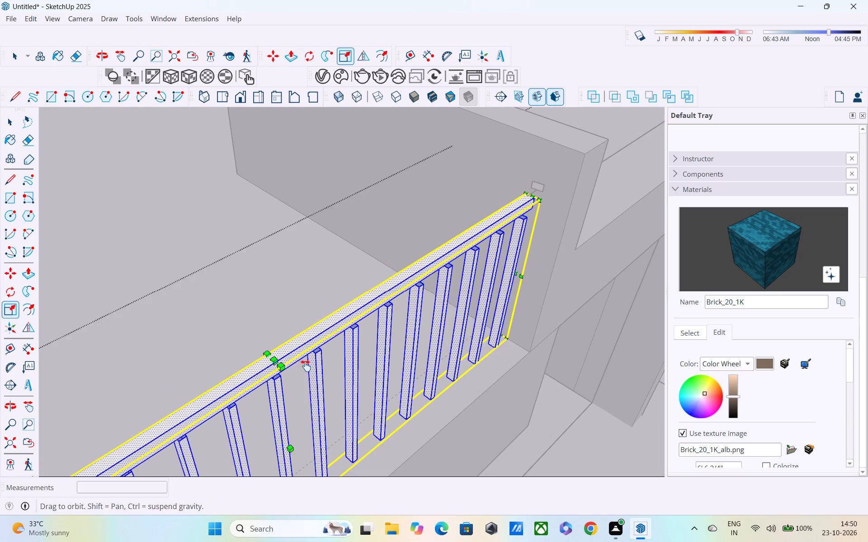
{"action": "middle_click_drag", "start_coordinate": [306, 366], "coordinate": [369, 255], "text": "shift"}
{"action": "scroll", "coordinate": [370, 254], "scroll_direction": "down", "scroll_amount": 4}
{"action": "middle_click_drag", "start_coordinate": [343, 286], "coordinate": [434, 235]}
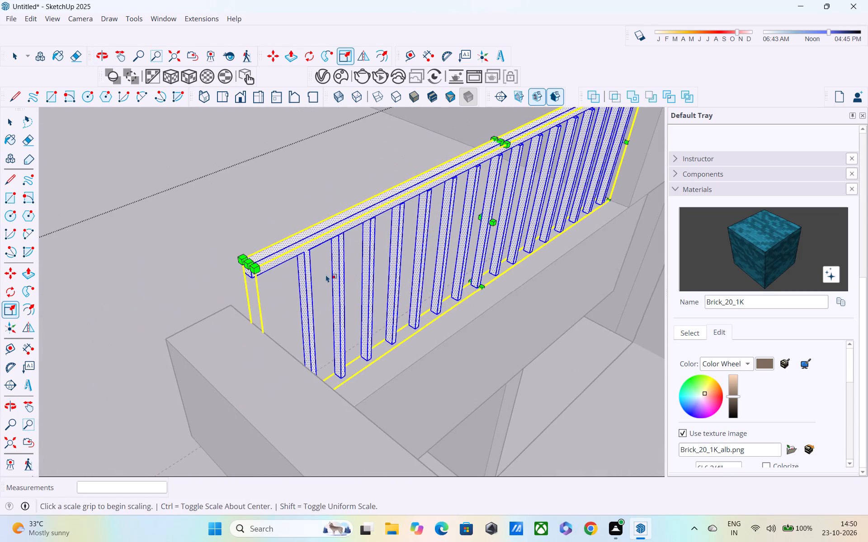
{"action": "middle_click_drag", "start_coordinate": [327, 273], "coordinate": [437, 263]}
{"action": "scroll", "coordinate": [388, 262], "scroll_direction": "up", "scroll_amount": 4}
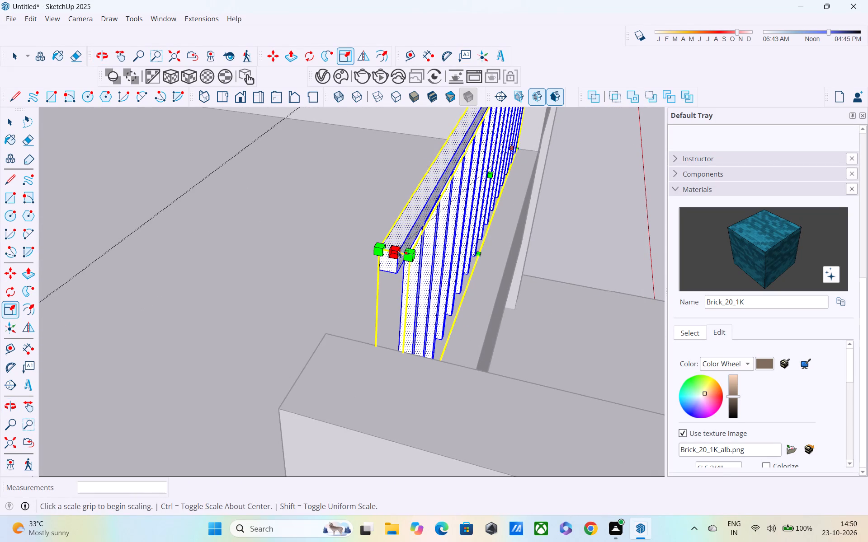
{"action": "left_click", "coordinate": [398, 251]}
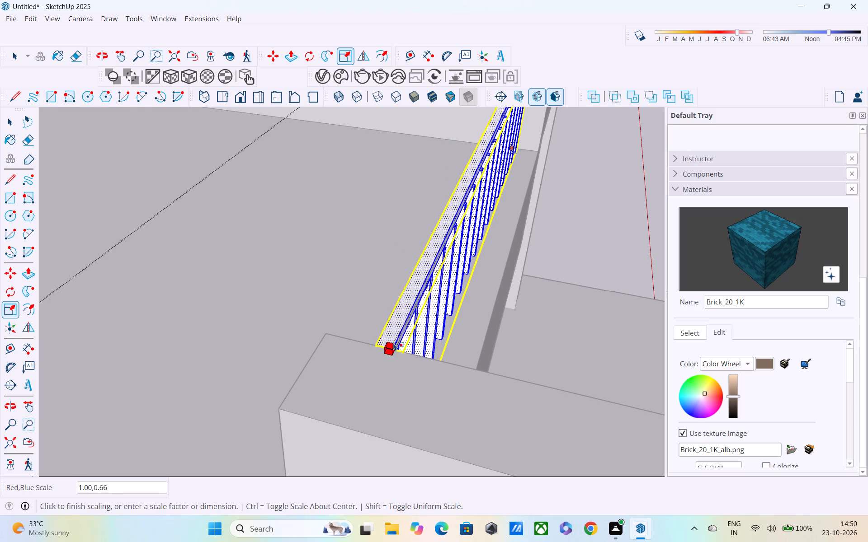
{"action": "left_click", "coordinate": [393, 346]}
{"action": "middle_click_drag", "start_coordinate": [396, 352], "coordinate": [152, 321]}
{"action": "scroll", "coordinate": [154, 323], "scroll_direction": "down", "scroll_amount": 5}
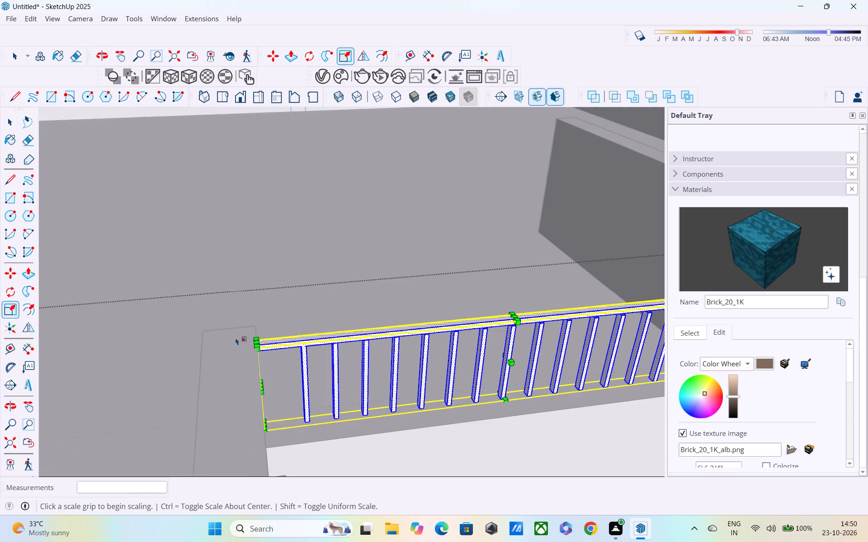
{"action": "middle_click_drag", "start_coordinate": [269, 346], "coordinate": [227, 255]}
{"action": "scroll", "coordinate": [231, 263], "scroll_direction": "down", "scroll_amount": 4}
{"action": "scroll", "coordinate": [311, 349], "scroll_direction": "down", "scroll_amount": 2}
{"action": "middle_click_drag", "start_coordinate": [311, 349], "coordinate": [305, 316]}
{"action": "key", "text": "space"}
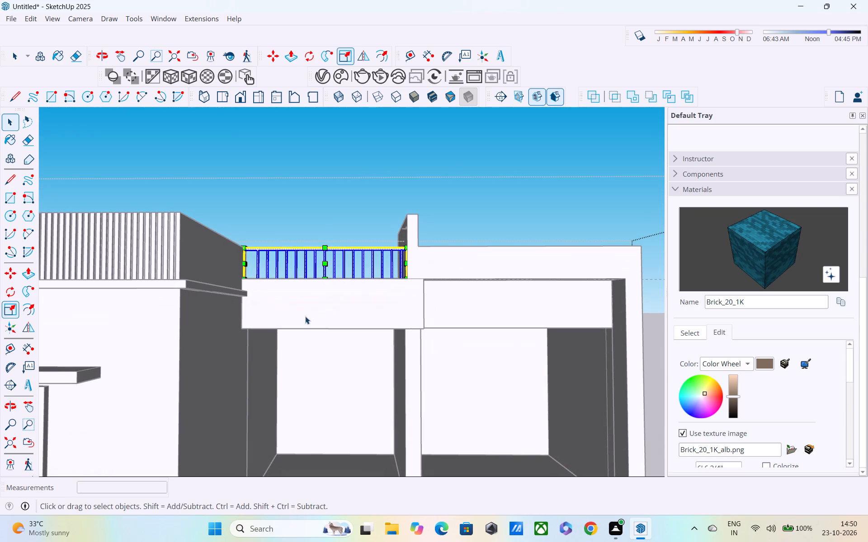
{"action": "left_click", "coordinate": [329, 196]}
Examine the rescaled terrace railing's height against the adjoining walls and parapet from several angles.
{"action": "middle_click_drag", "start_coordinate": [393, 254], "coordinate": [409, 314]}
{"action": "scroll", "coordinate": [432, 307], "scroll_direction": "up", "scroll_amount": 3}
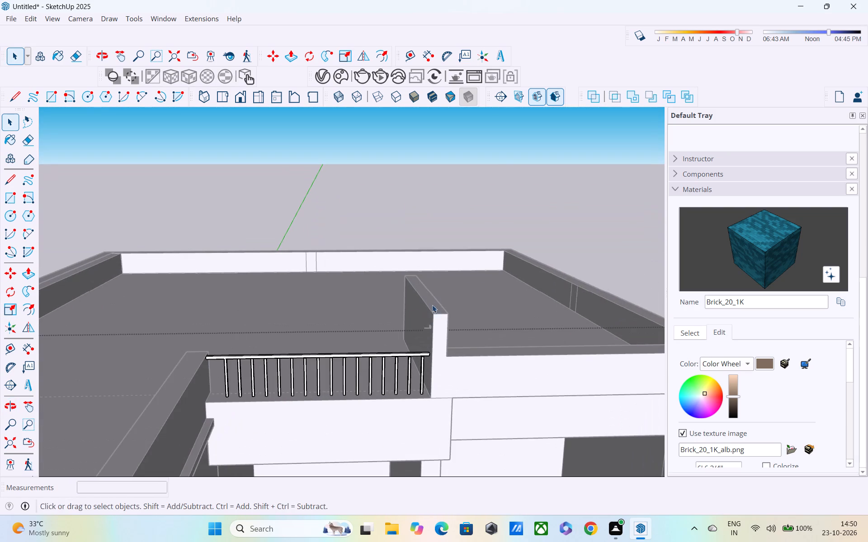
{"action": "middle_click_drag", "start_coordinate": [432, 306], "coordinate": [392, 266]}
{"action": "scroll", "coordinate": [401, 303], "scroll_direction": "down", "scroll_amount": 3}
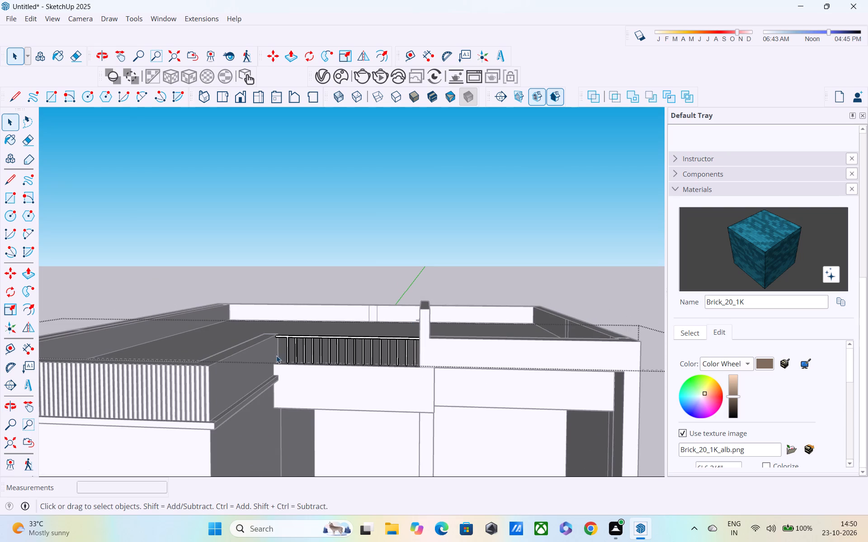
{"action": "middle_click_drag", "start_coordinate": [274, 355], "coordinate": [269, 320]}
{"action": "scroll", "coordinate": [270, 325], "scroll_direction": "down", "scroll_amount": 4}
{"action": "key", "text": "space"}
{"action": "left_click", "coordinate": [276, 206]}
{"action": "middle_click_drag", "start_coordinate": [349, 268], "coordinate": [371, 284]}
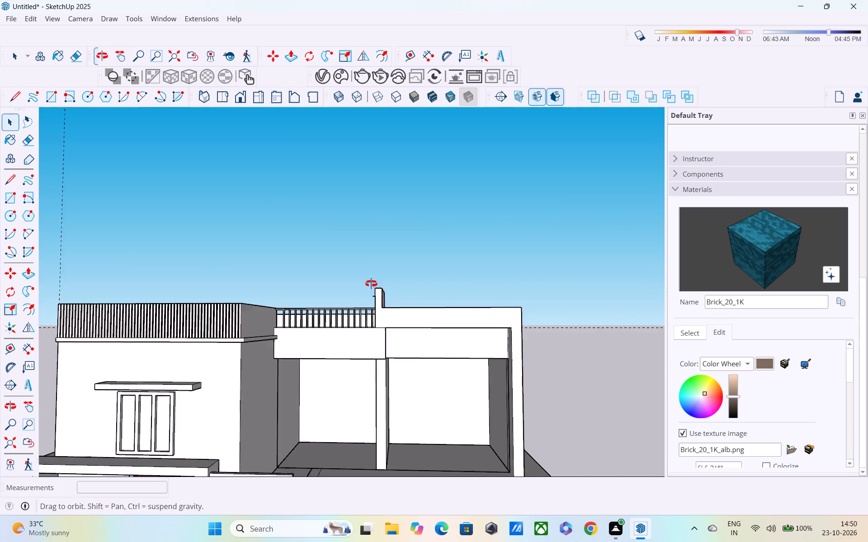
{"action": "middle_click_drag", "start_coordinate": [371, 284], "coordinate": [394, 299]}
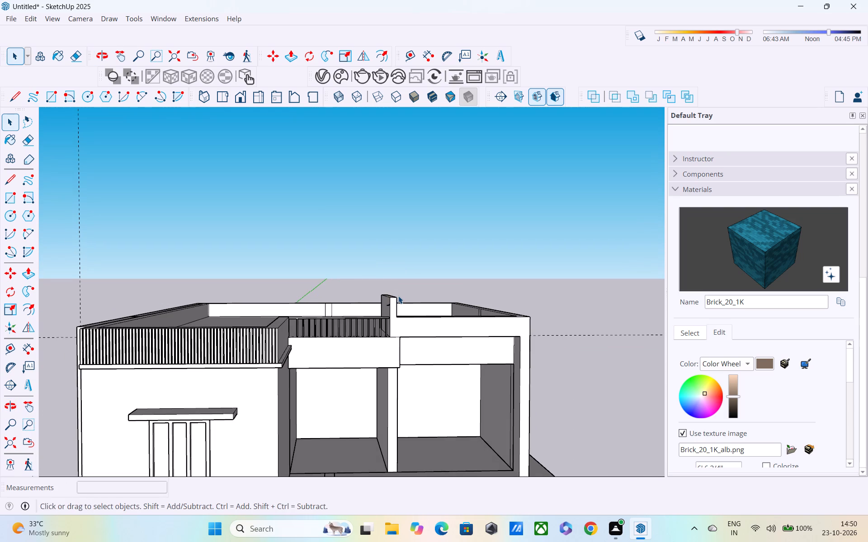
Lower the top of the short raised wall beside the terrace railing by about 7 1/4" with Push/Pull, and leave its group.
{"action": "middle_click_drag", "start_coordinate": [412, 319], "coordinate": [431, 410]}
{"action": "scroll", "coordinate": [393, 314], "scroll_direction": "up", "scroll_amount": 1}
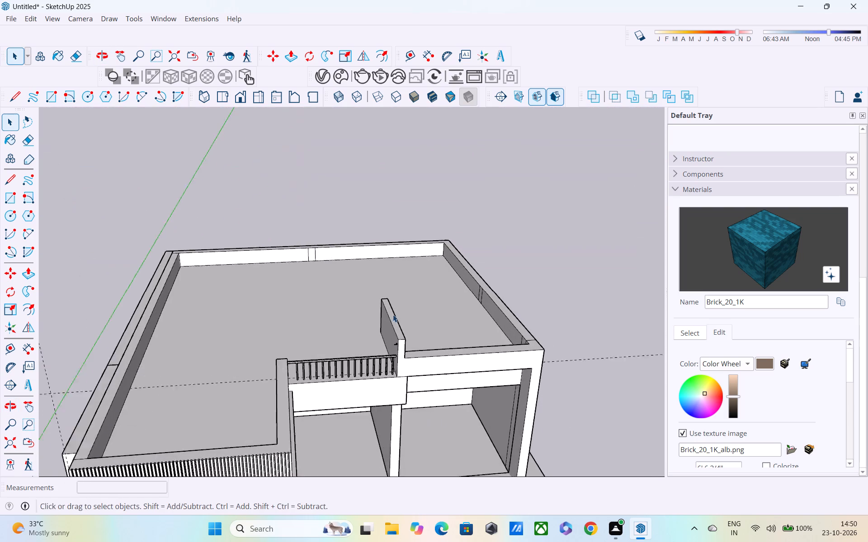
{"action": "scroll", "coordinate": [393, 314], "scroll_direction": "up", "scroll_amount": 6}
{"action": "double_click", "coordinate": [399, 330]}
{"action": "left_click", "coordinate": [399, 339]}
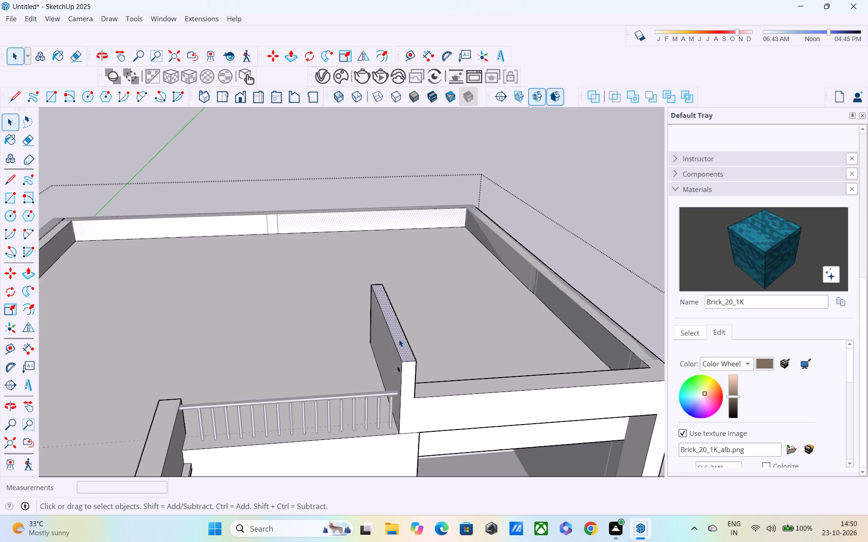
{"action": "key", "text": "p"}
{"action": "left_click", "coordinate": [399, 337]}
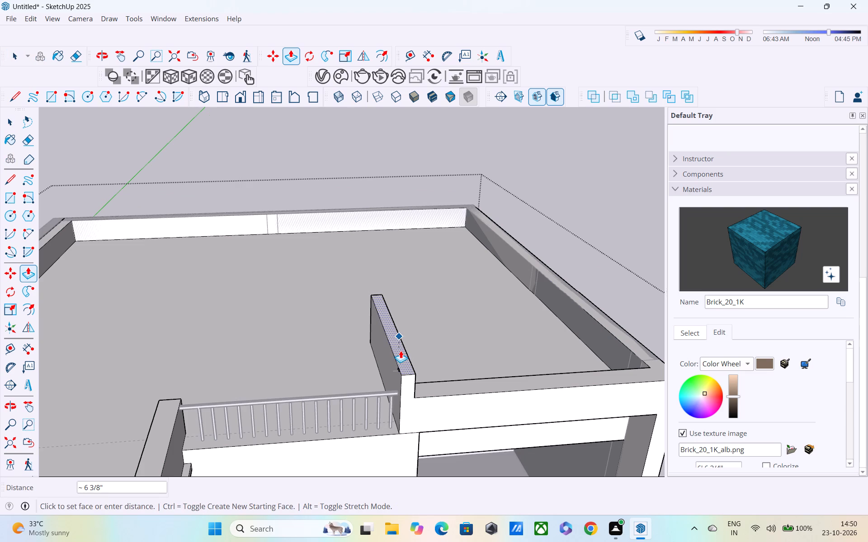
{"action": "left_click", "coordinate": [402, 352]}
{"action": "middle_click_drag", "start_coordinate": [412, 373], "coordinate": [406, 302]}
{"action": "scroll", "coordinate": [406, 292], "scroll_direction": "down", "scroll_amount": 5}
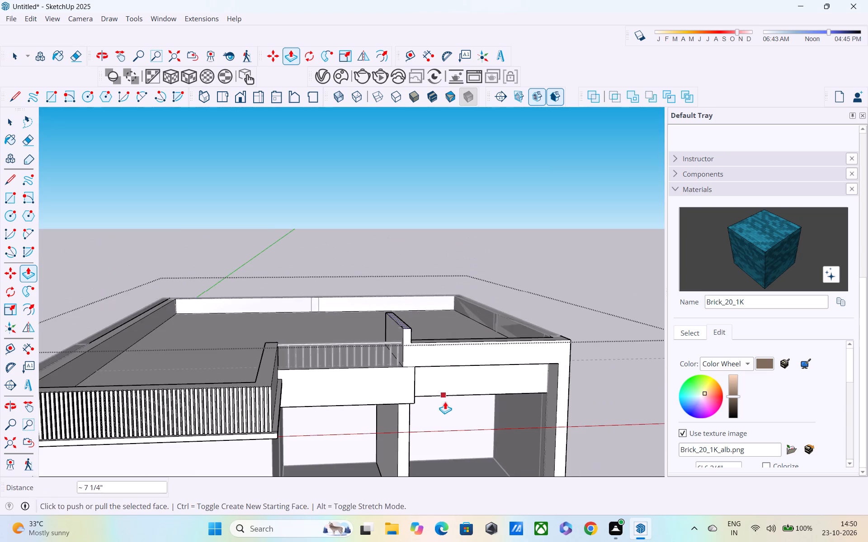
{"action": "middle_click_drag", "start_coordinate": [445, 402], "coordinate": [429, 327]}
{"action": "scroll", "coordinate": [429, 327], "scroll_direction": "down", "scroll_amount": 4}
{"action": "key", "text": "space"}
{"action": "left_click_drag", "start_coordinate": [640, 236], "coordinate": [640, 229]}
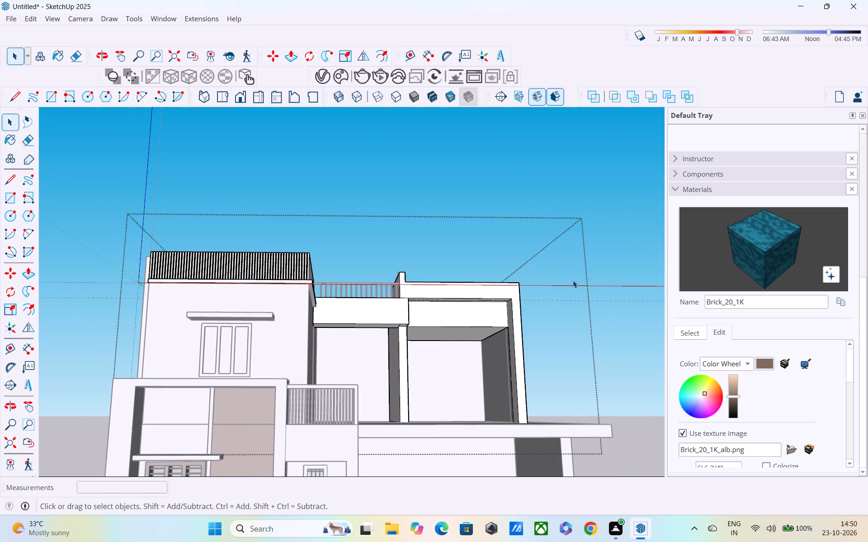
{"action": "middle_click_drag", "start_coordinate": [569, 292], "coordinate": [506, 367]}
{"action": "key", "text": "space"}
{"action": "left_click", "coordinate": [367, 190]}
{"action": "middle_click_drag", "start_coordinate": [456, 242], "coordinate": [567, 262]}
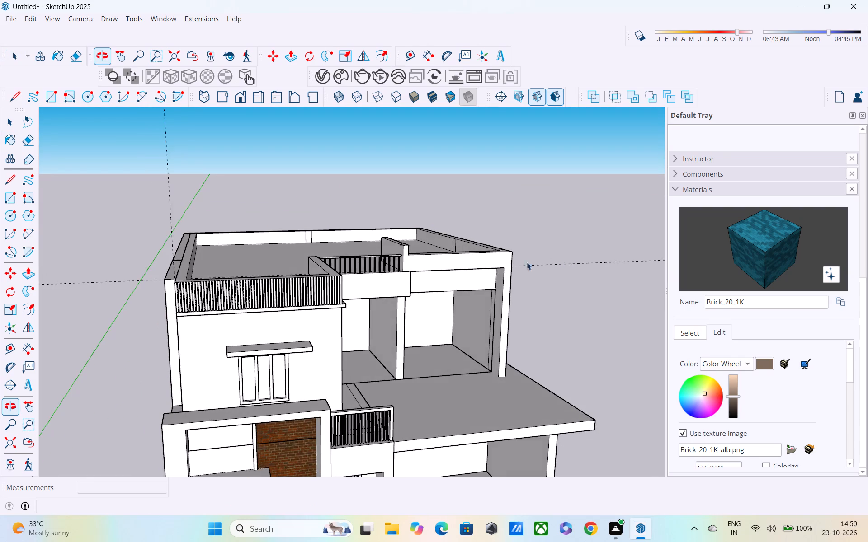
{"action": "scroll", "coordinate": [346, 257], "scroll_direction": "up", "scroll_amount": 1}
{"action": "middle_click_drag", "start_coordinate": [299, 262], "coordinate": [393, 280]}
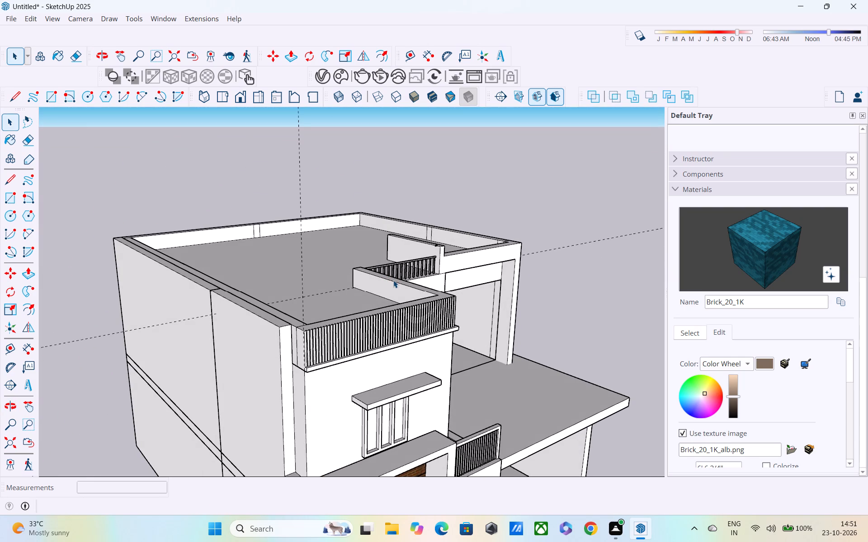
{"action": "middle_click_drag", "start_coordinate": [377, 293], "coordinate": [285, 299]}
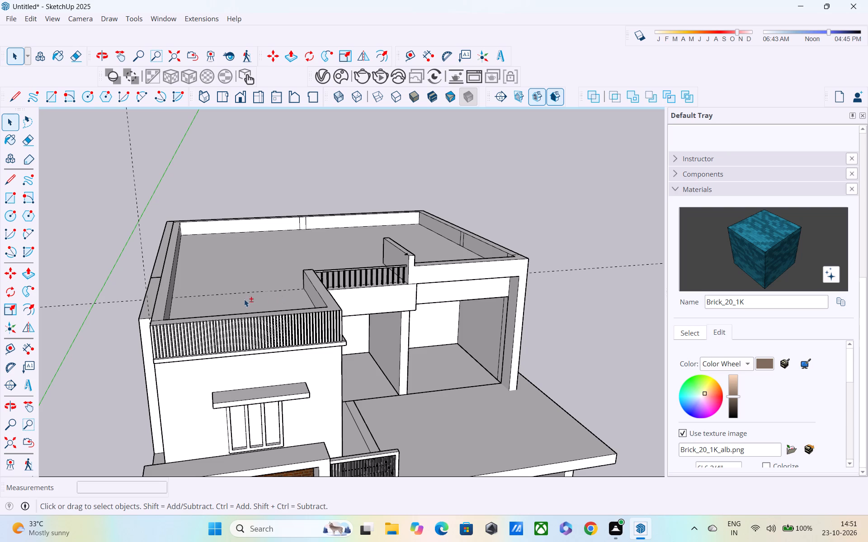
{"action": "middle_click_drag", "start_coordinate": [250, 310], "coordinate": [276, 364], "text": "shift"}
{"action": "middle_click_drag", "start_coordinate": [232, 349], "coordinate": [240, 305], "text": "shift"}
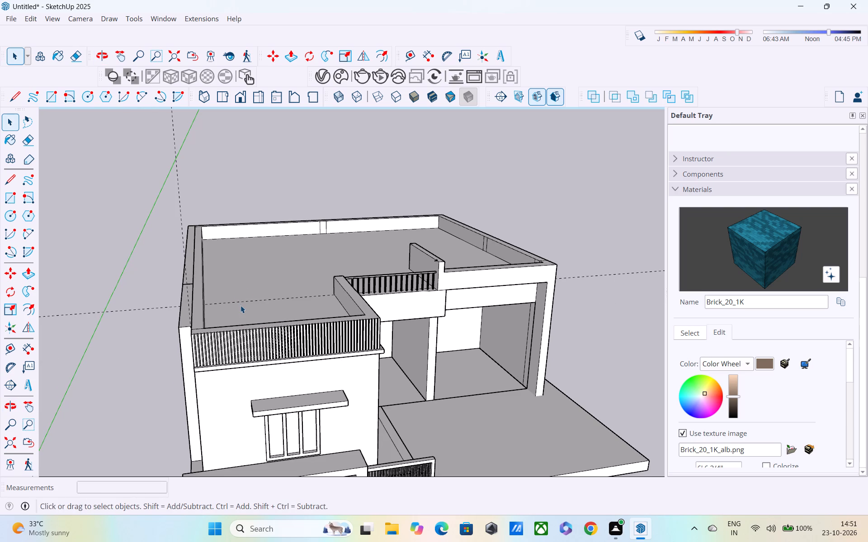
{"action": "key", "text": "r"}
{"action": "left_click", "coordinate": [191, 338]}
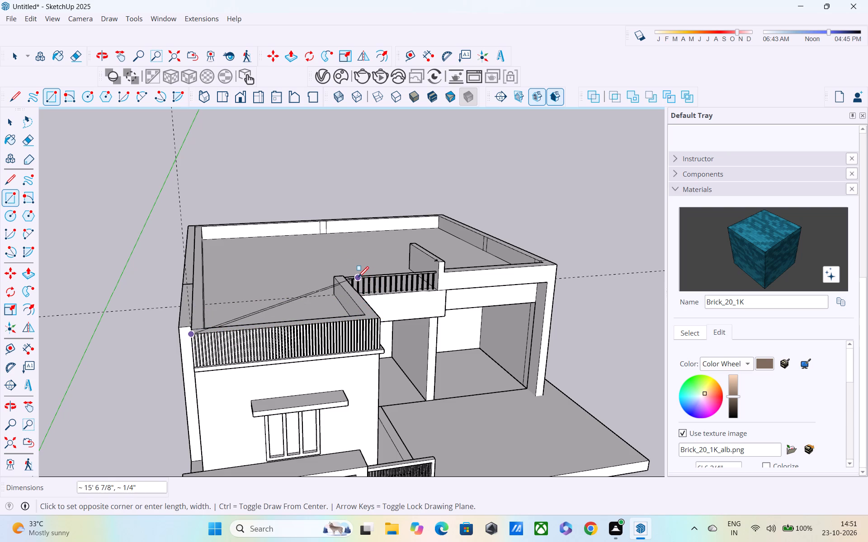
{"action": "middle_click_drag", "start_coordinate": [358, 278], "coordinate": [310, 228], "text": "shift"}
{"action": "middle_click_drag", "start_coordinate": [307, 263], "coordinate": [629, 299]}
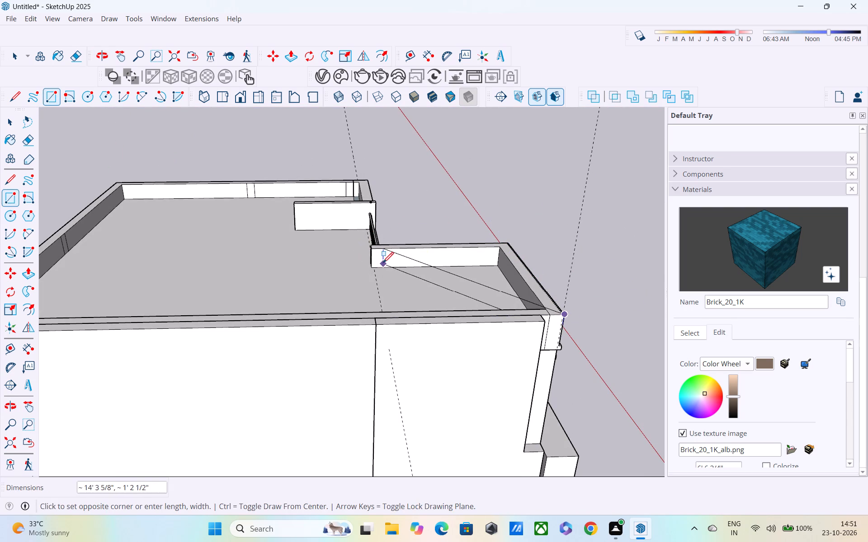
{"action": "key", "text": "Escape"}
Draw a rectangle over the strip-clad front section, from its front outer parapet corner to the diagonally opposite side-wall corner.
{"action": "middle_click_drag", "start_coordinate": [464, 276], "coordinate": [283, 238]}
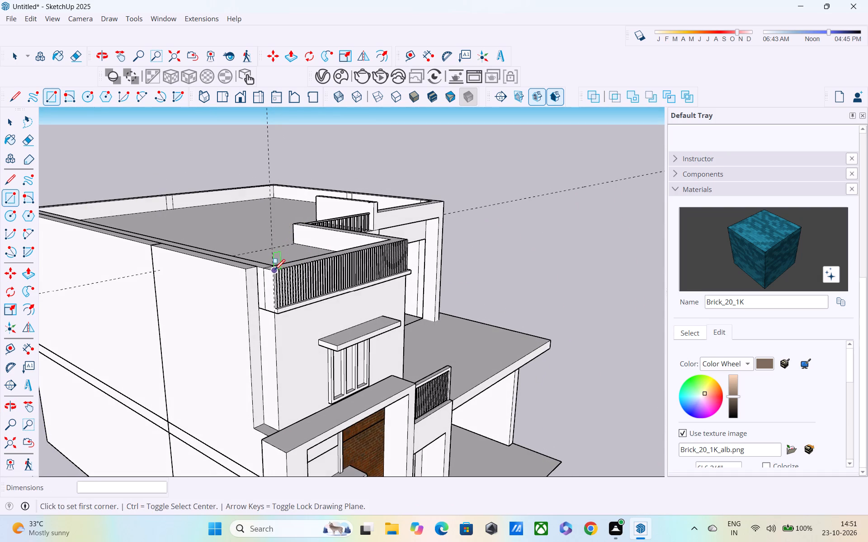
{"action": "middle_click_drag", "start_coordinate": [276, 278], "coordinate": [307, 309]}
{"action": "scroll", "coordinate": [308, 312], "scroll_direction": "up", "scroll_amount": 9}
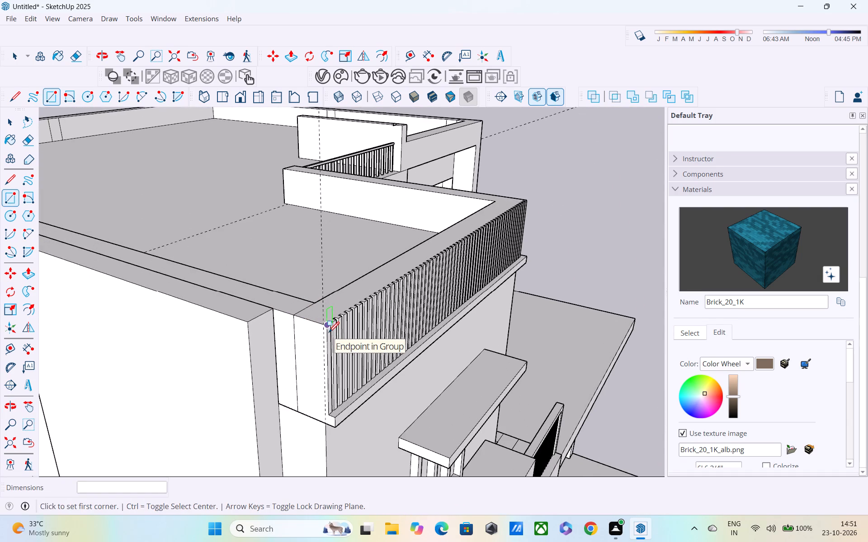
{"action": "scroll", "coordinate": [329, 333], "scroll_direction": "up", "scroll_amount": 6}
{"action": "left_click", "coordinate": [324, 325]}
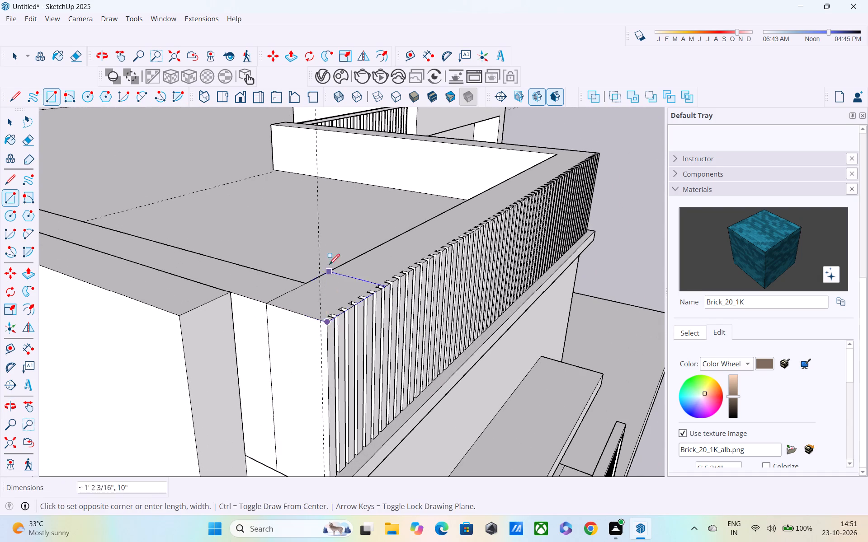
{"action": "middle_click_drag", "start_coordinate": [326, 260], "coordinate": [151, 334], "text": "shift"}
{"action": "middle_click_drag", "start_coordinate": [297, 283], "coordinate": [405, 283]}
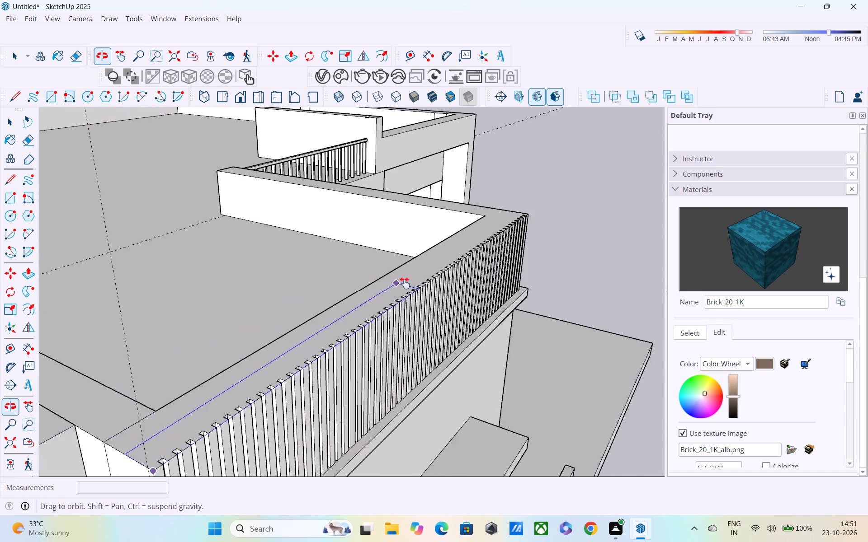
{"action": "middle_click_drag", "start_coordinate": [405, 283], "coordinate": [441, 283]}
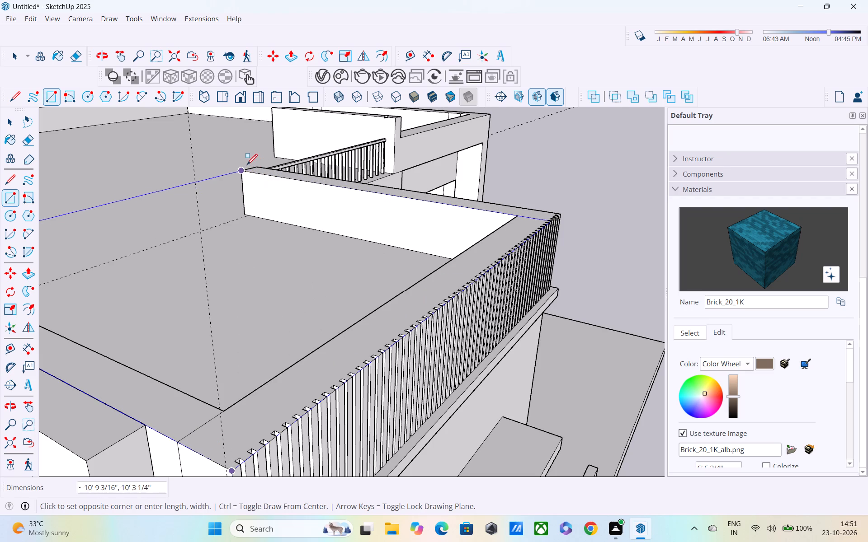
{"action": "left_click", "coordinate": [254, 166]}
Select the new rectangle's face and edges and move it about 33' 11 15/16" along the red axis, clear of the house.
{"action": "middle_click_drag", "start_coordinate": [304, 226], "coordinate": [232, 229]}
{"action": "key", "text": "space"}
{"action": "double_click", "coordinate": [233, 252]}
{"action": "scroll", "coordinate": [264, 273], "scroll_direction": "down", "scroll_amount": 3}
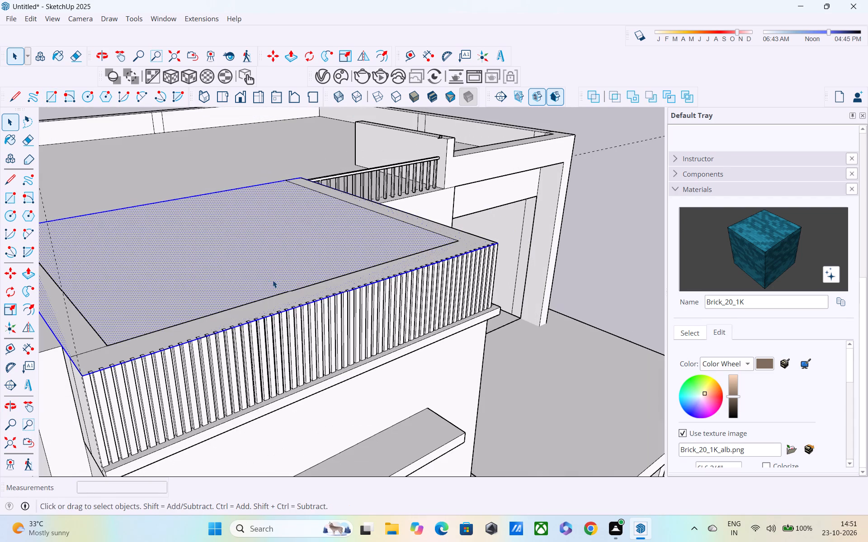
{"action": "key", "text": "m"}
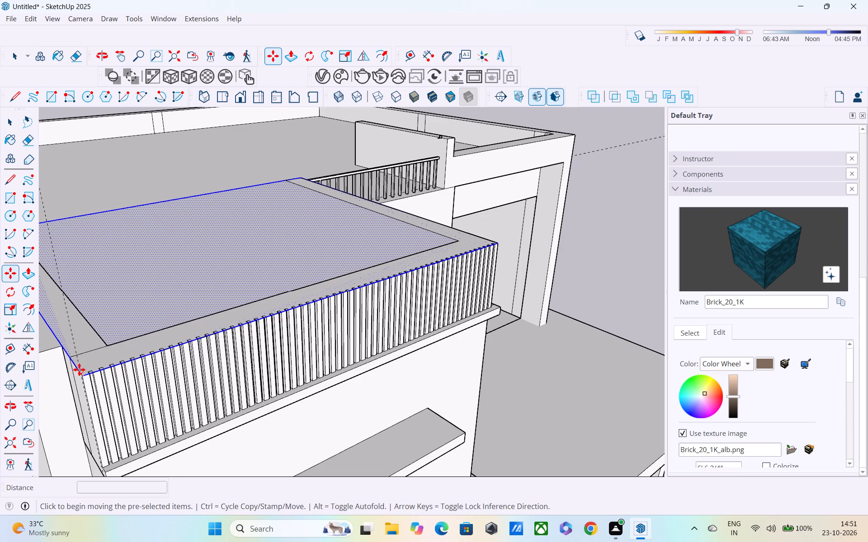
{"action": "left_click", "coordinate": [80, 375]}
{"action": "scroll", "coordinate": [272, 309], "scroll_direction": "down", "scroll_amount": 4}
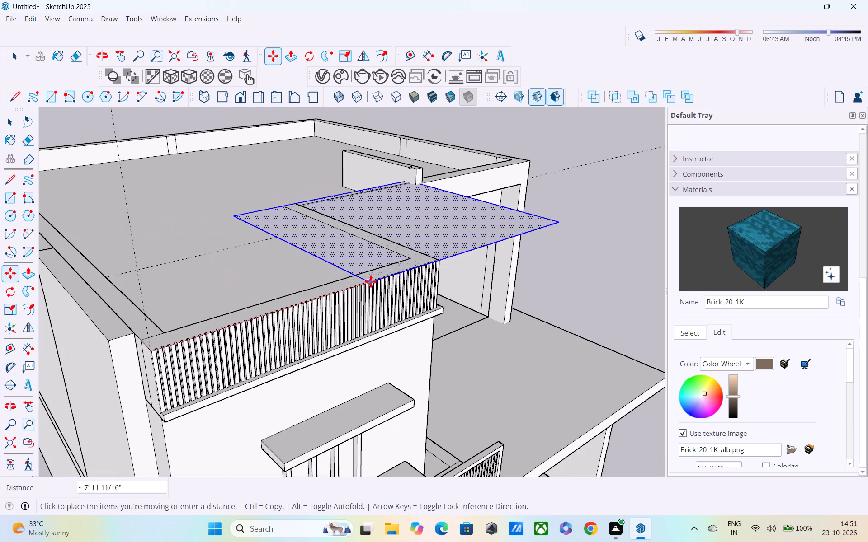
{"action": "scroll", "coordinate": [371, 281], "scroll_direction": "down", "scroll_amount": 1}
{"action": "middle_click_drag", "start_coordinate": [370, 281], "coordinate": [162, 285], "text": "shift"}
{"action": "scroll", "coordinate": [427, 241], "scroll_direction": "down", "scroll_amount": 2}
{"action": "middle_click_drag", "start_coordinate": [428, 240], "coordinate": [232, 282], "text": "shift"}
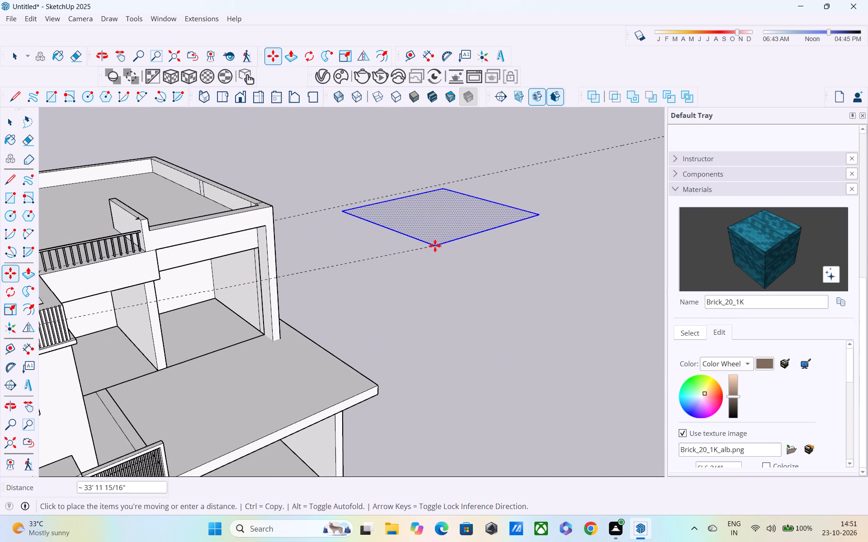
{"action": "left_click", "coordinate": [435, 246]}
Extrude the moved rectangle upward into a 10" thick slab with Push/Pull.
{"action": "key", "text": "space"}
{"action": "key", "text": "p"}
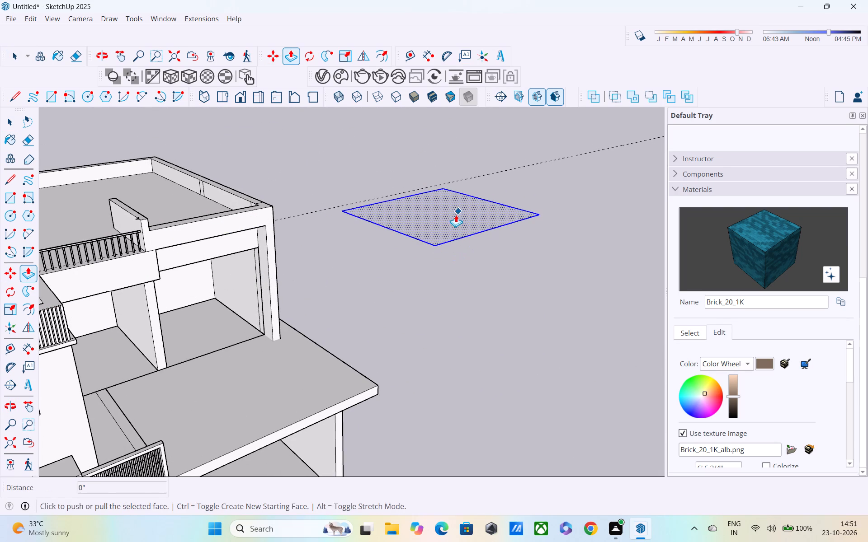
{"action": "key", "text": "space"}
{"action": "key", "text": "p"}
{"action": "left_click", "coordinate": [454, 224]}
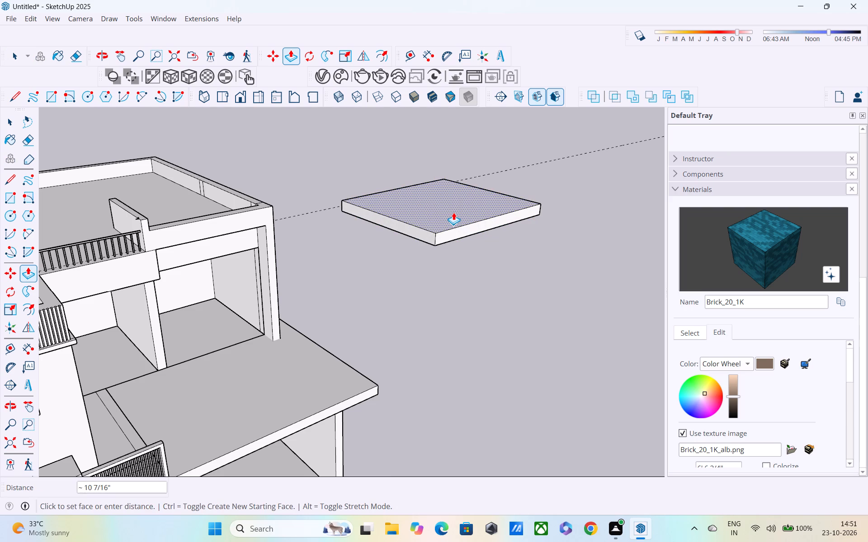
{"action": "type", "text": "10\""}
{"action": "key", "text": "Return"}
Select the whole 10" slab beside the house and make it a group.
{"action": "scroll", "coordinate": [481, 210], "scroll_direction": "down", "scroll_amount": 1}
{"action": "middle_click_drag", "start_coordinate": [485, 208], "coordinate": [543, 160], "text": "shift"}
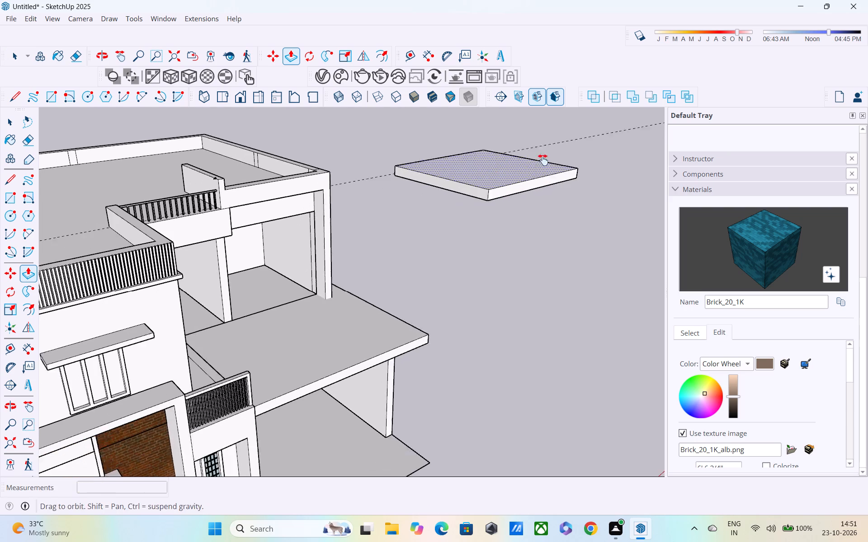
{"action": "middle_click_drag", "start_coordinate": [543, 160], "coordinate": [544, 159], "text": "shift"}
{"action": "key", "text": "space"}
{"action": "key", "text": "m"}
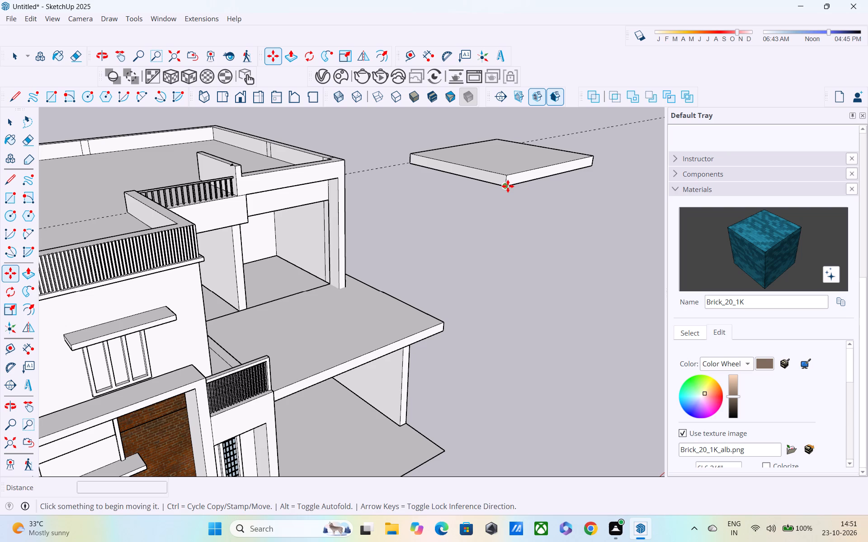
{"action": "key", "text": "space"}
{"action": "double_click", "coordinate": [510, 180]}
{"action": "double_click", "coordinate": [510, 180]}
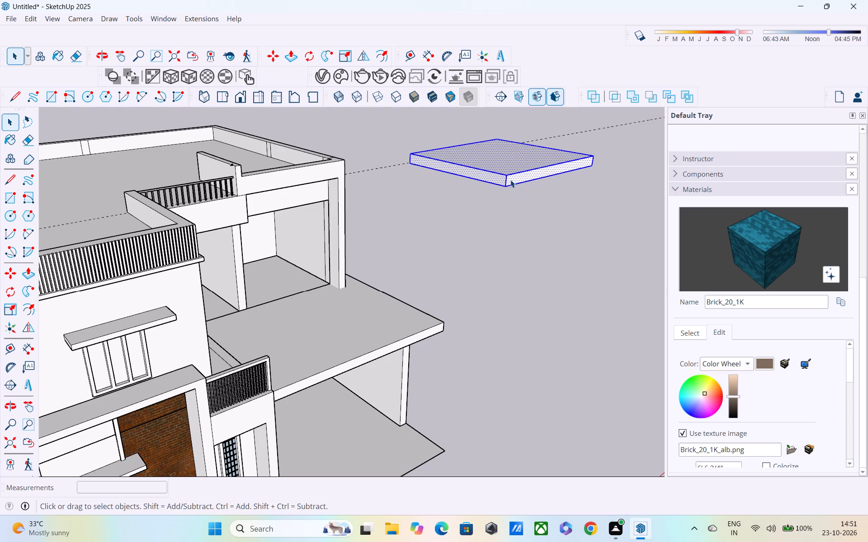
{"action": "right_click", "coordinate": [510, 180]}
{"action": "left_click", "coordinate": [565, 288]}
Move the slab group by its bottom corner about 33' 11 15/16" back onto the strip-clad front section's outer parapet corner.
{"action": "key", "text": "m"}
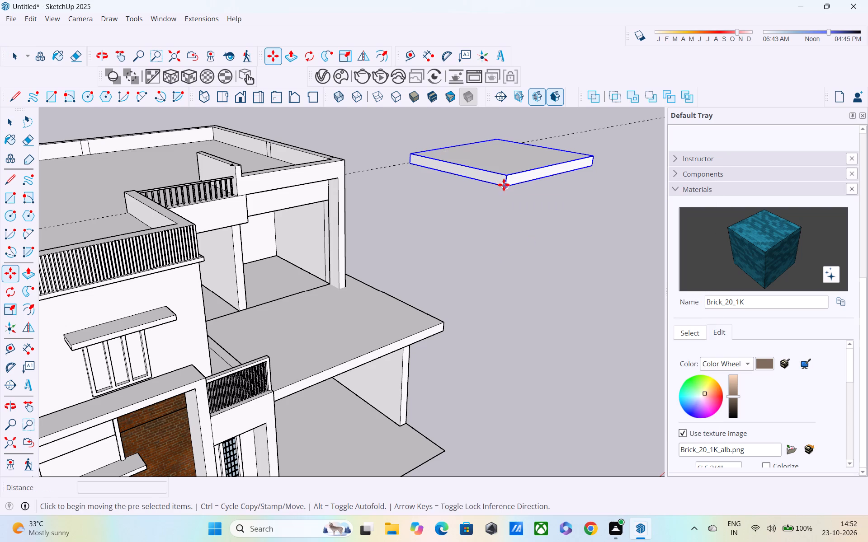
{"action": "left_click", "coordinate": [504, 185]}
{"action": "scroll", "coordinate": [221, 247], "scroll_direction": "down", "scroll_amount": 2}
{"action": "middle_click_drag", "start_coordinate": [235, 247], "coordinate": [521, 212], "text": "ctrl"}
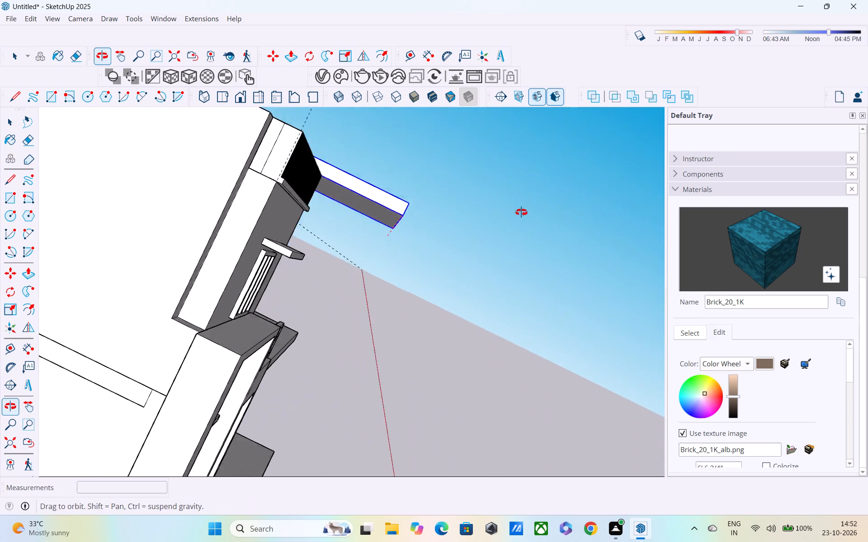
{"action": "middle_click_drag", "start_coordinate": [521, 212], "coordinate": [506, 225], "text": "ctrl"}
{"action": "middle_click_drag", "start_coordinate": [501, 224], "coordinate": [576, 264], "text": "shift"}
{"action": "middle_click_drag", "start_coordinate": [527, 266], "coordinate": [472, 293]}
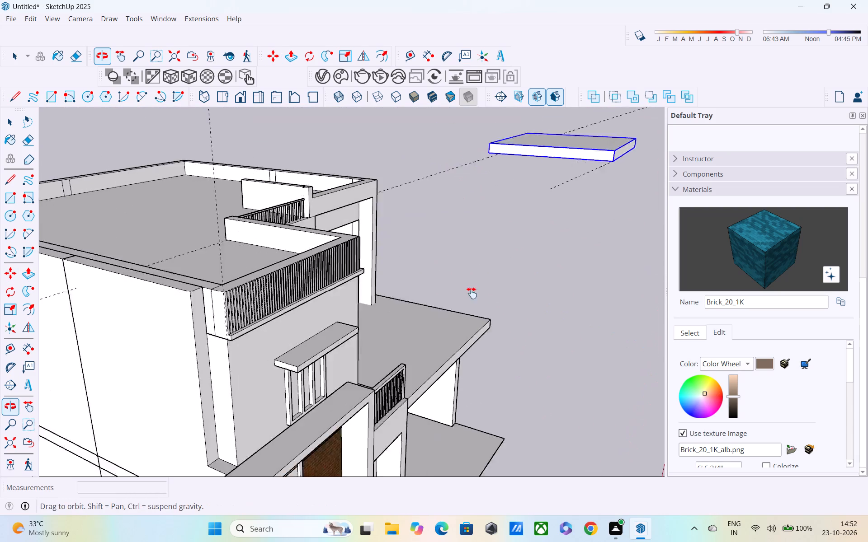
{"action": "middle_click_drag", "start_coordinate": [472, 293], "coordinate": [517, 278]}
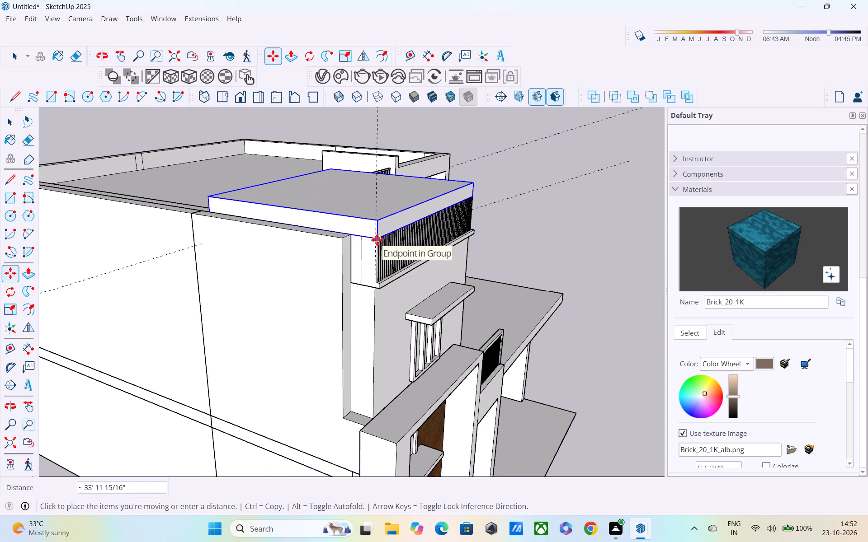
{"action": "left_click", "coordinate": [377, 240]}
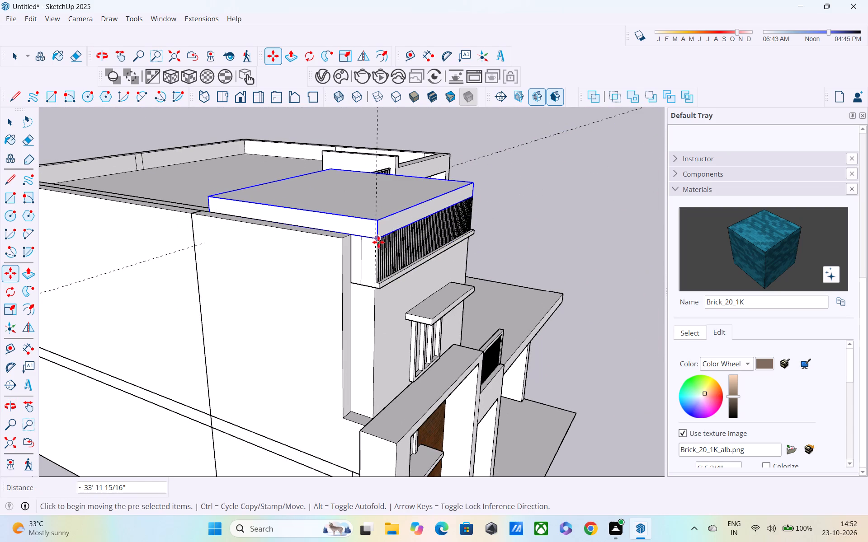
Open the slab group and pull its face above the long outer side wall outward about 2' 1 3/8" with Push/Pull.
{"action": "key", "text": "p"}
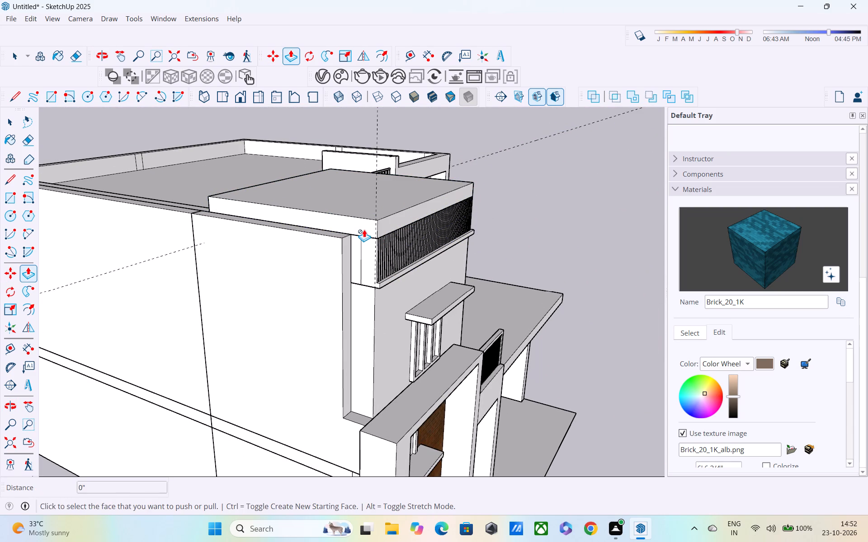
{"action": "key", "text": "space"}
{"action": "double_click", "coordinate": [363, 229]}
{"action": "key", "text": "p"}
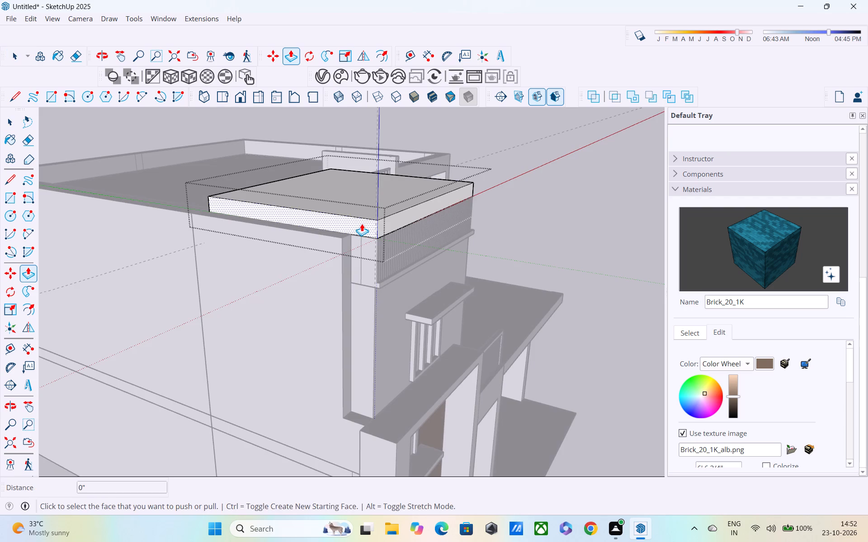
{"action": "left_click", "coordinate": [362, 224]}
{"action": "middle_click_drag", "start_coordinate": [348, 238], "coordinate": [193, 246]}
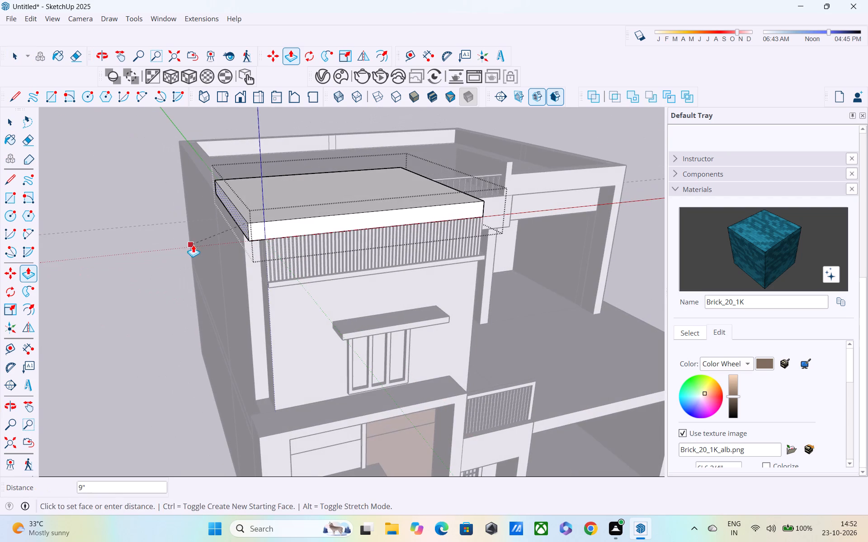
{"action": "scroll", "coordinate": [213, 240], "scroll_direction": "up", "scroll_amount": 2}
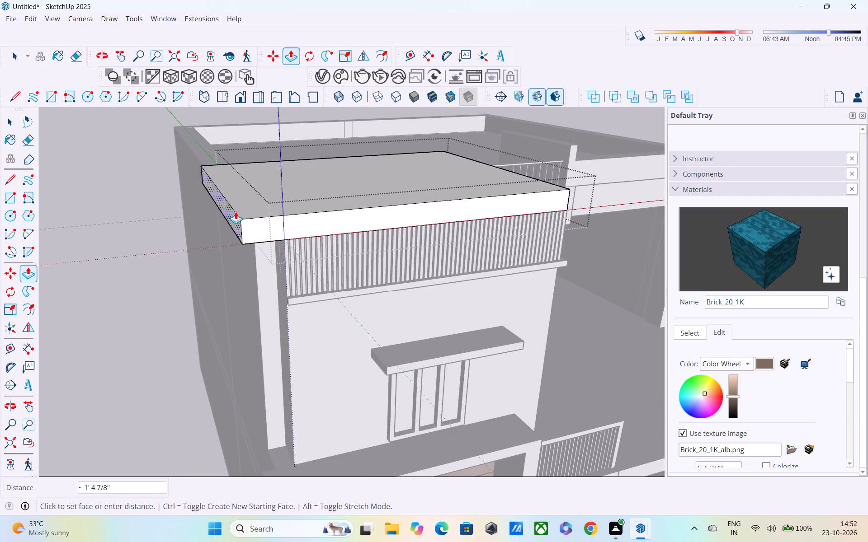
{"action": "middle_click_drag", "start_coordinate": [233, 210], "coordinate": [185, 199]}
{"action": "left_click", "coordinate": [189, 201]}
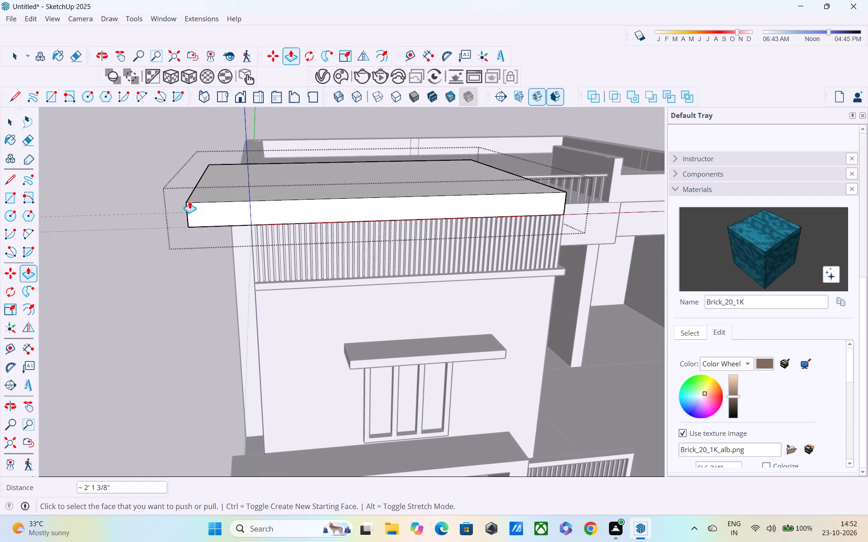
Extend the slab's opposite side face, on the terrace railing side, outward about 2' 2 7/8" with Push/Pull and trim it back about 6 3/4".
{"action": "middle_click_drag", "start_coordinate": [488, 212], "coordinate": [185, 186]}
{"action": "left_click", "coordinate": [349, 186]}
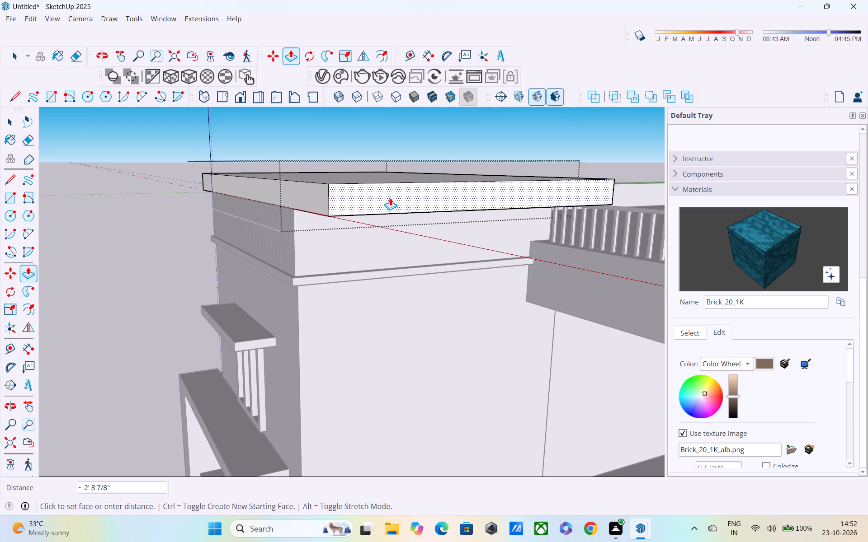
{"action": "middle_click_drag", "start_coordinate": [391, 198], "coordinate": [483, 177]}
{"action": "left_click_drag", "start_coordinate": [491, 180], "coordinate": [500, 181]}
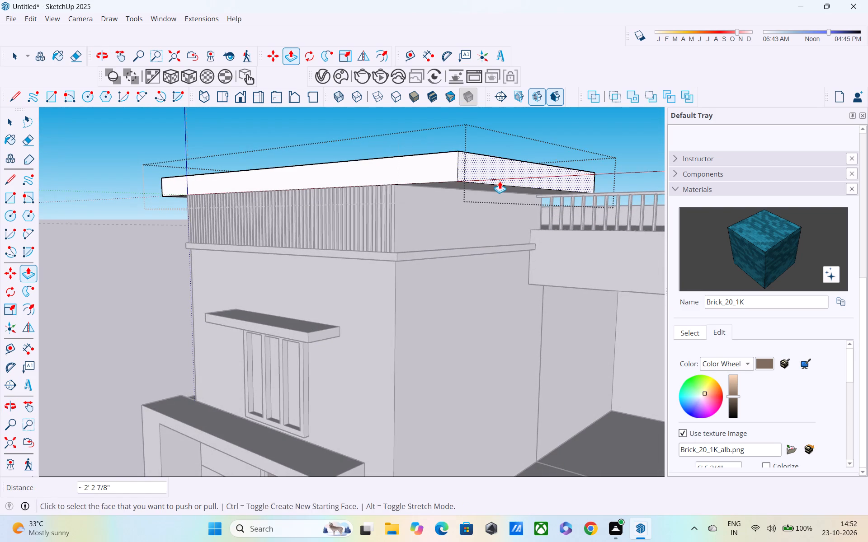
{"action": "middle_click_drag", "start_coordinate": [500, 181], "coordinate": [593, 180]}
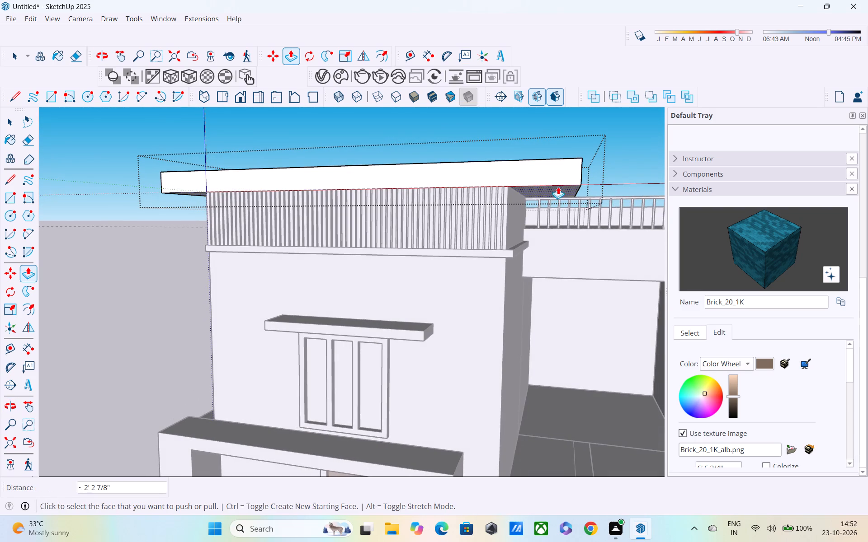
{"action": "middle_click_drag", "start_coordinate": [616, 186], "coordinate": [516, 189]}
{"action": "left_click", "coordinate": [512, 177]}
{"action": "left_click", "coordinate": [496, 186]}
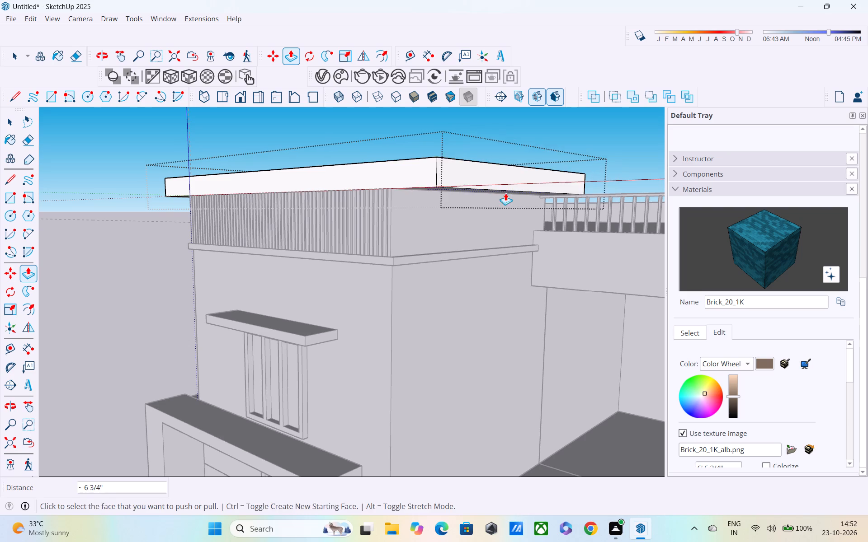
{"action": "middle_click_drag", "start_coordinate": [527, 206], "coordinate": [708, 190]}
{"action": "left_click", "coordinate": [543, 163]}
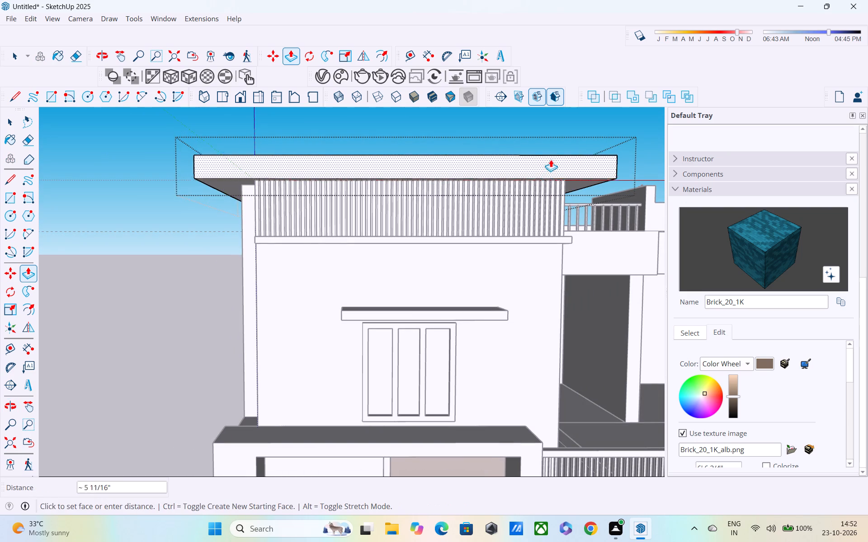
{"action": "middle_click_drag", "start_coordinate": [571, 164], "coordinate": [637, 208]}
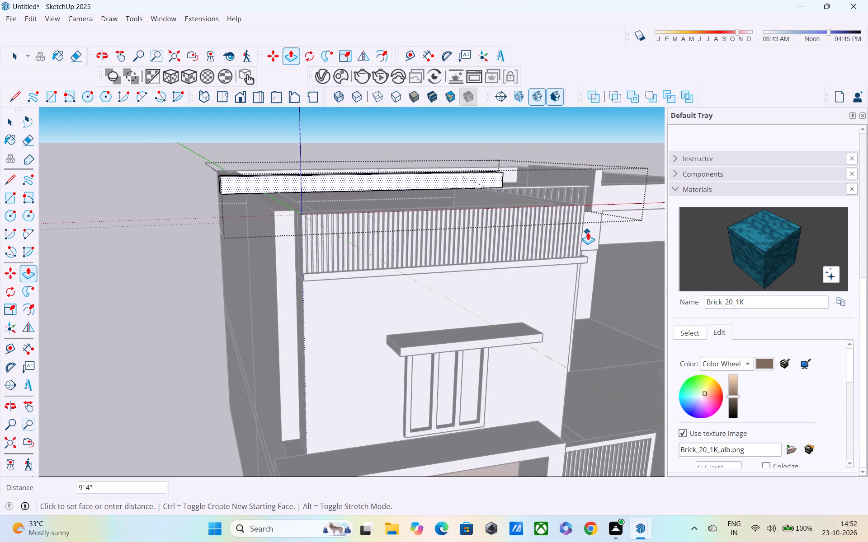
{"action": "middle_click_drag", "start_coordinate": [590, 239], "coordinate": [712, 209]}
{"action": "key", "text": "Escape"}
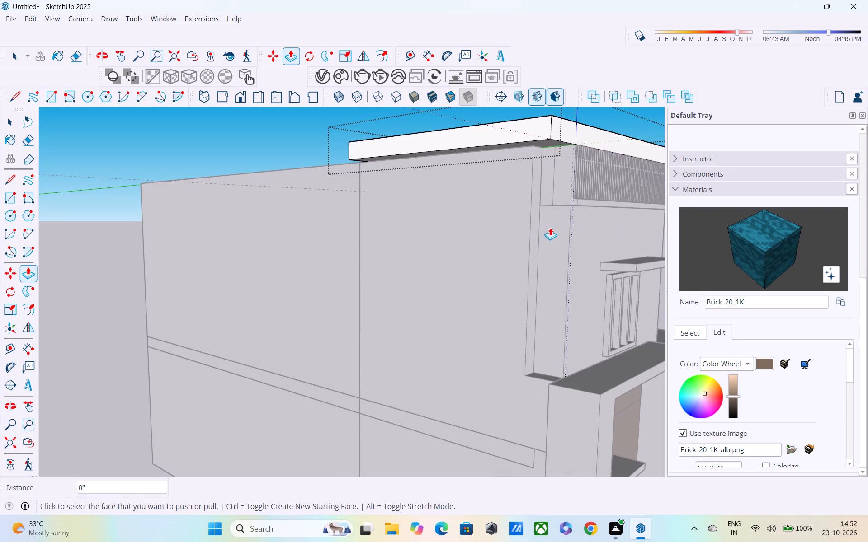
Pull the slab's front face 2' outward over the strip cladding with Push/Pull, and leave the slab group.
{"action": "middle_click_drag", "start_coordinate": [528, 230], "coordinate": [208, 292], "text": "shift"}
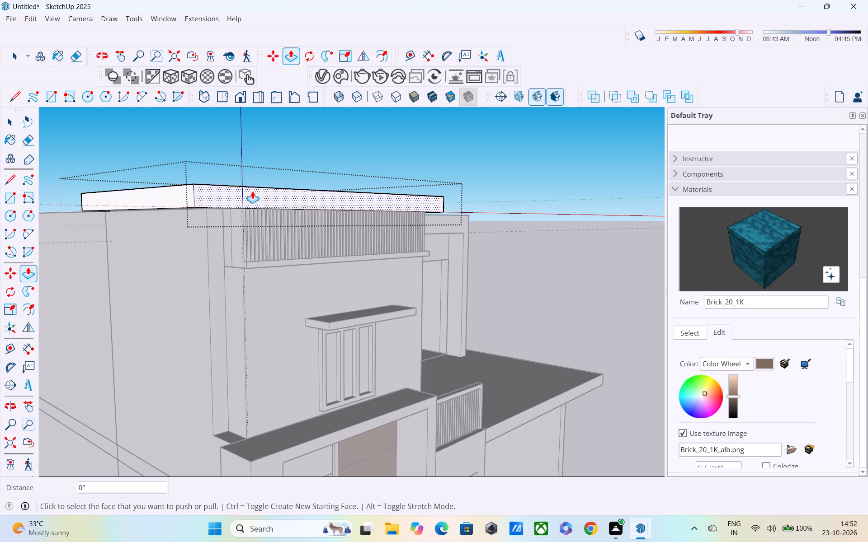
{"action": "left_click", "coordinate": [252, 191]}
{"action": "middle_click_drag", "start_coordinate": [292, 201], "coordinate": [376, 177]}
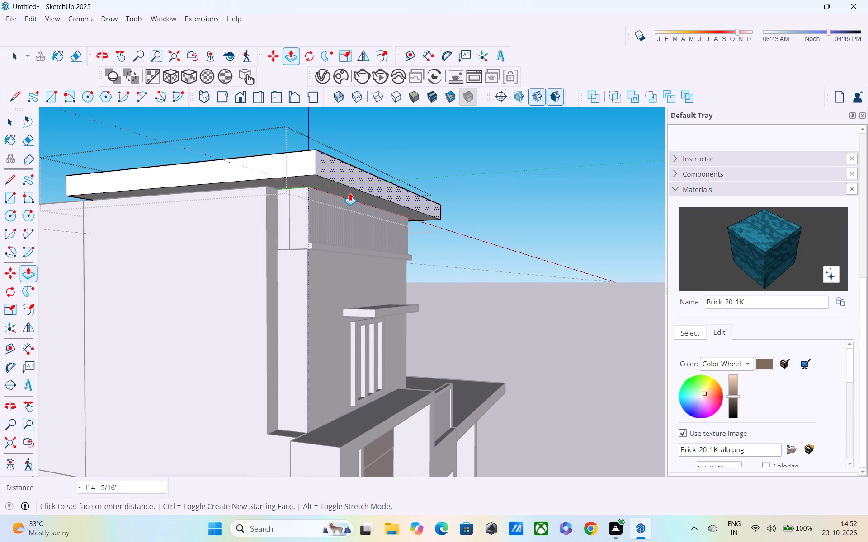
{"action": "type", "text": "2'"}
{"action": "key", "text": "Return"}
{"action": "scroll", "coordinate": [365, 184], "scroll_direction": "down", "scroll_amount": 3}
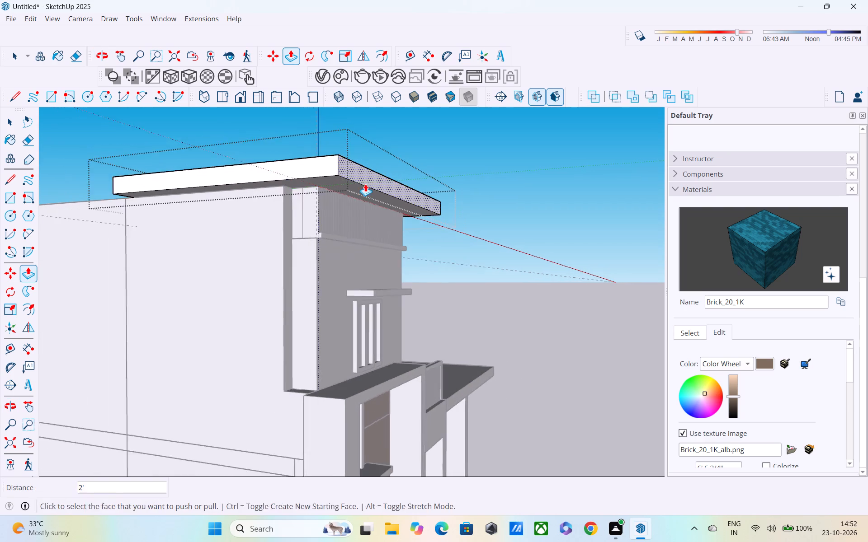
{"action": "middle_click_drag", "start_coordinate": [364, 183], "coordinate": [160, 266]}
{"action": "key", "text": "space"}
{"action": "left_click", "coordinate": [112, 157]}
Examine the new slab's overhangs and the whole house from the front, the side and above.
{"action": "middle_click_drag", "start_coordinate": [226, 241], "coordinate": [92, 107]}
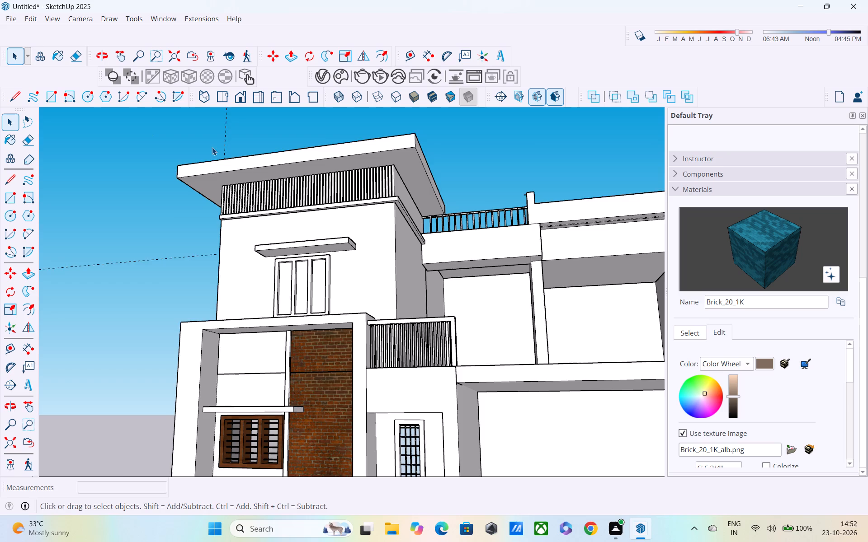
{"action": "scroll", "coordinate": [259, 168], "scroll_direction": "down", "scroll_amount": 2}
{"action": "middle_click_drag", "start_coordinate": [314, 191], "coordinate": [343, 267]}
{"action": "scroll", "coordinate": [368, 187], "scroll_direction": "down", "scroll_amount": 3}
{"action": "middle_click_drag", "start_coordinate": [420, 205], "coordinate": [405, 164]}
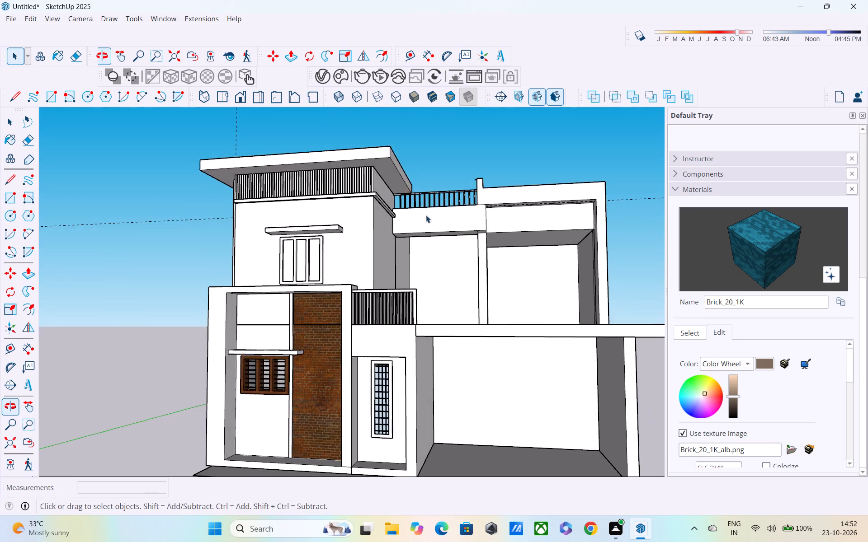
{"action": "scroll", "coordinate": [426, 216], "scroll_direction": "down", "scroll_amount": 3}
{"action": "middle_click_drag", "start_coordinate": [415, 238], "coordinate": [447, 282]}
{"action": "middle_click_drag", "start_coordinate": [241, 152], "coordinate": [309, 178]}
{"action": "scroll", "coordinate": [312, 190], "scroll_direction": "up", "scroll_amount": 5}
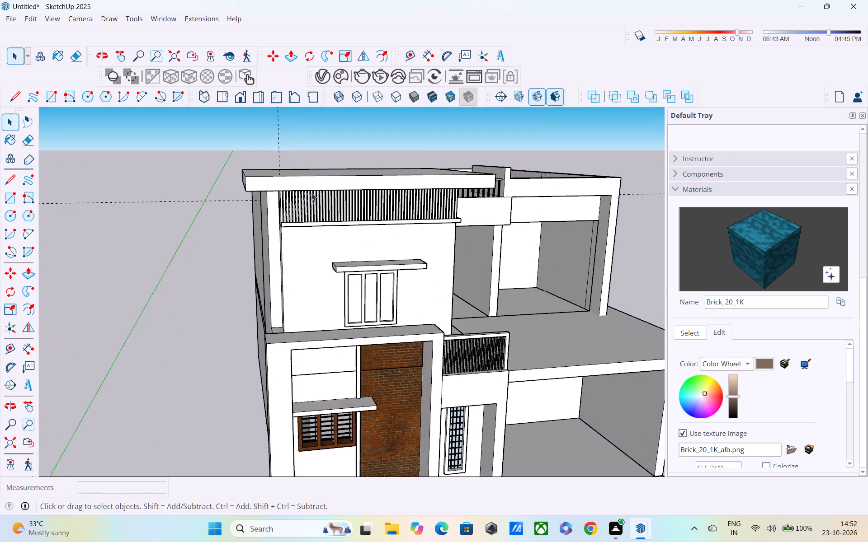
{"action": "middle_click_drag", "start_coordinate": [311, 193], "coordinate": [435, 212]}
{"action": "scroll", "coordinate": [350, 195], "scroll_direction": "down", "scroll_amount": 3}
{"action": "middle_click_drag", "start_coordinate": [350, 202], "coordinate": [255, 261]}
{"action": "scroll", "coordinate": [392, 201], "scroll_direction": "up", "scroll_amount": 1}
{"action": "scroll", "coordinate": [392, 201], "scroll_direction": "down", "scroll_amount": 4}
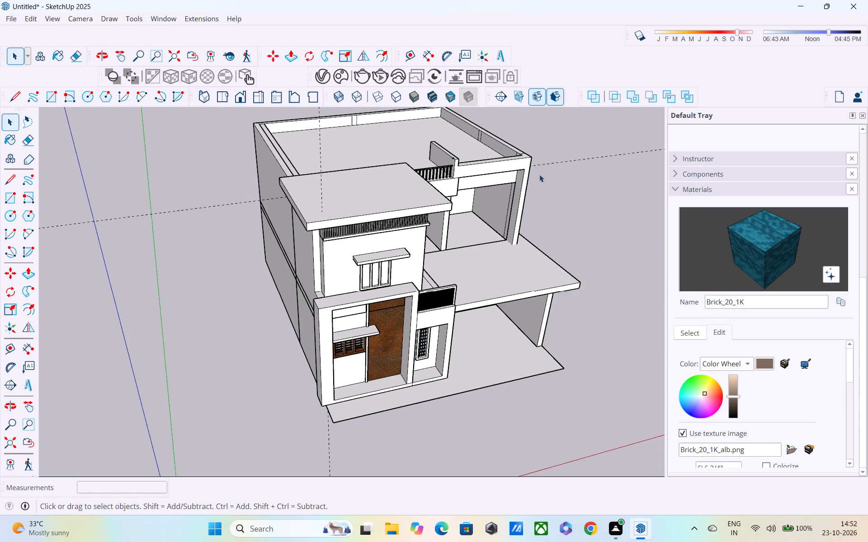
{"action": "middle_click_drag", "start_coordinate": [540, 174], "coordinate": [518, 131]}
{"action": "left_click", "coordinate": [562, 130]}
Open the upper-floor wall group, delete the overlapping inner parapet face between the far roof corner and the small pier, and leave the group.
{"action": "middle_click_drag", "start_coordinate": [489, 191], "coordinate": [546, 246]}
{"action": "scroll", "coordinate": [456, 123], "scroll_direction": "up", "scroll_amount": 2}
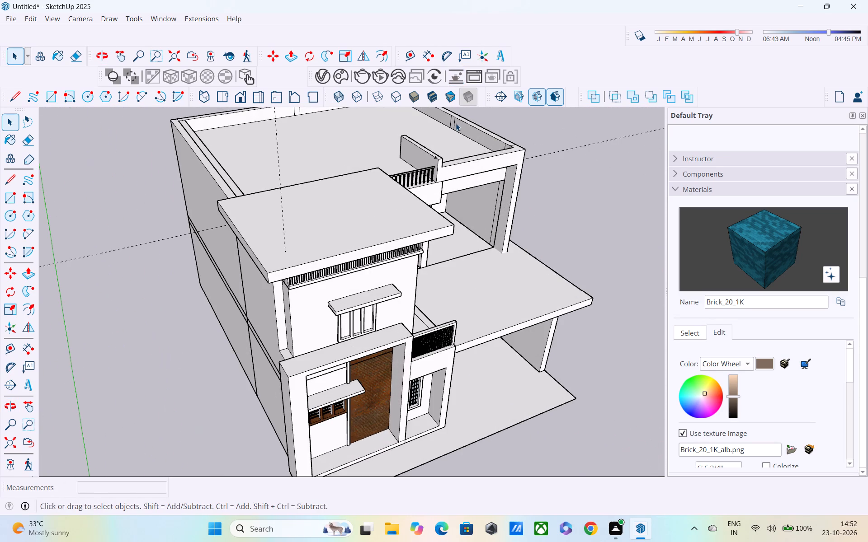
{"action": "double_click", "coordinate": [461, 127]}
{"action": "scroll", "coordinate": [461, 127], "scroll_direction": "up", "scroll_amount": 1}
{"action": "middle_click_drag", "start_coordinate": [461, 127], "coordinate": [518, 123]}
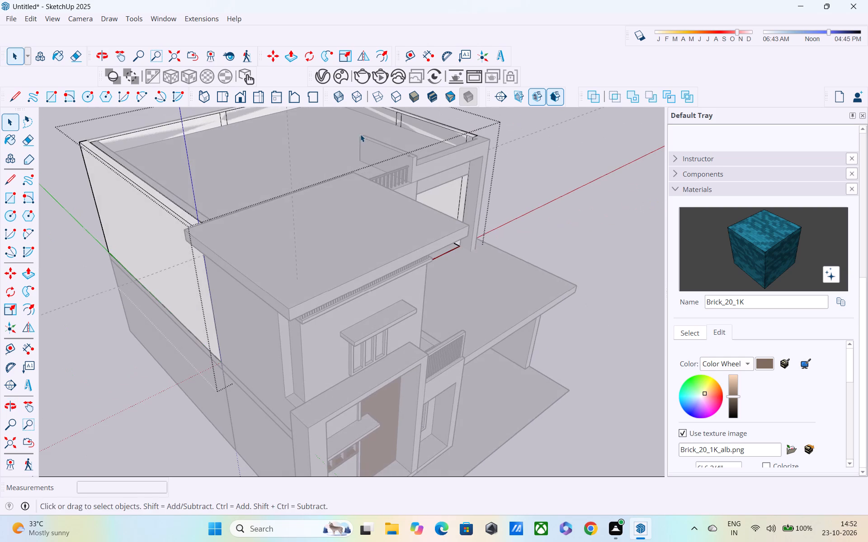
{"action": "middle_click_drag", "start_coordinate": [360, 134], "coordinate": [461, 276], "text": "shift"}
{"action": "scroll", "coordinate": [473, 253], "scroll_direction": "up", "scroll_amount": 11}
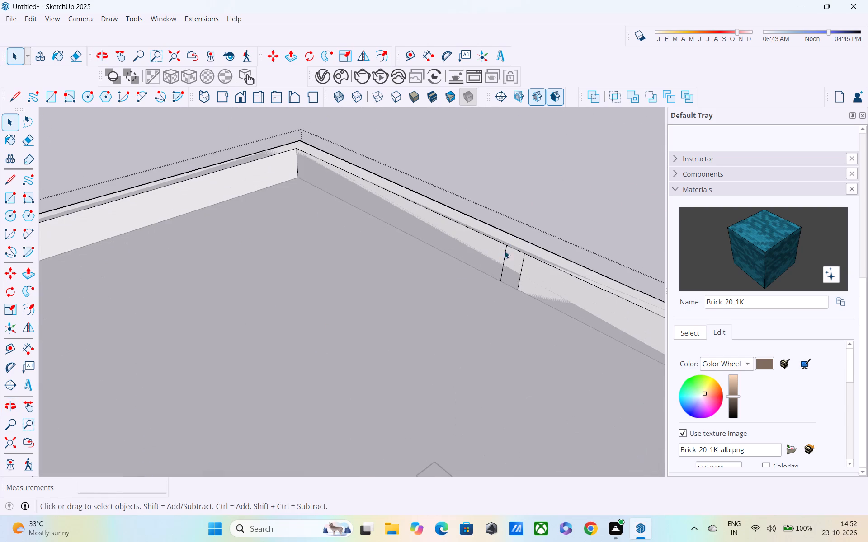
{"action": "left_click", "coordinate": [491, 253]}
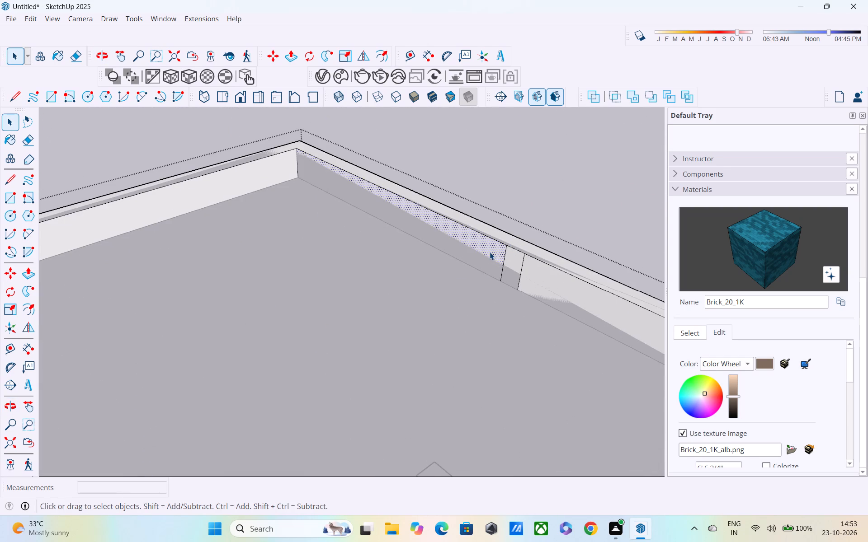
{"action": "key", "text": "Delete"}
{"action": "left_click", "coordinate": [515, 154]}
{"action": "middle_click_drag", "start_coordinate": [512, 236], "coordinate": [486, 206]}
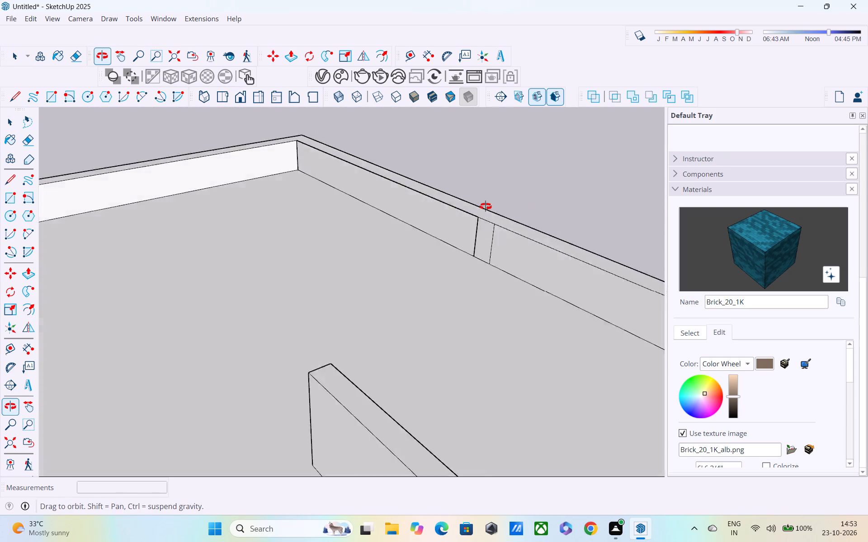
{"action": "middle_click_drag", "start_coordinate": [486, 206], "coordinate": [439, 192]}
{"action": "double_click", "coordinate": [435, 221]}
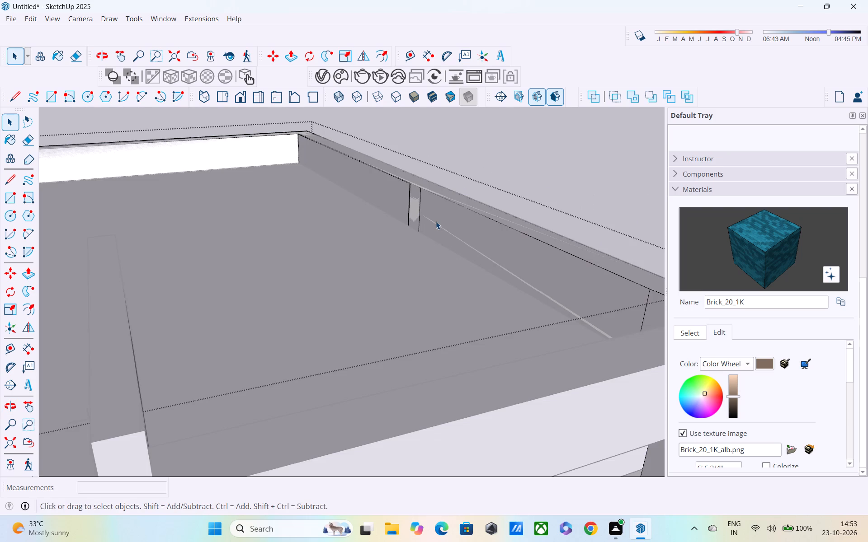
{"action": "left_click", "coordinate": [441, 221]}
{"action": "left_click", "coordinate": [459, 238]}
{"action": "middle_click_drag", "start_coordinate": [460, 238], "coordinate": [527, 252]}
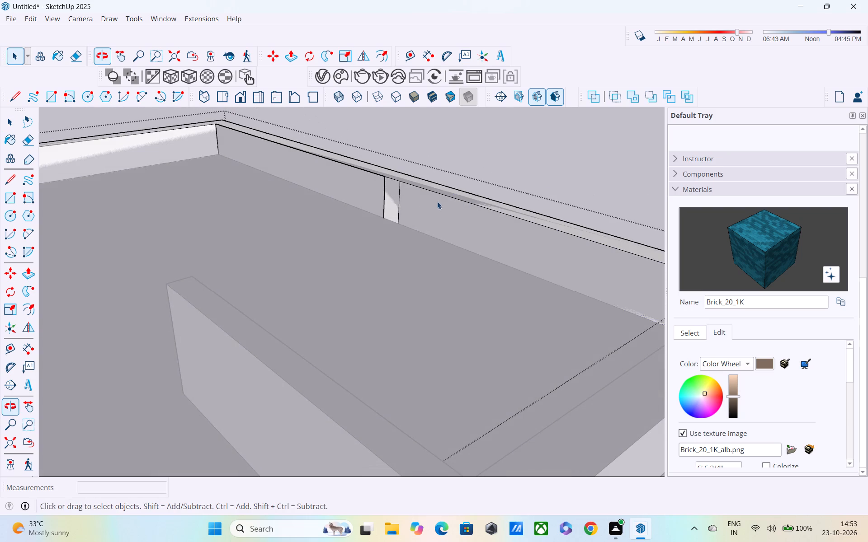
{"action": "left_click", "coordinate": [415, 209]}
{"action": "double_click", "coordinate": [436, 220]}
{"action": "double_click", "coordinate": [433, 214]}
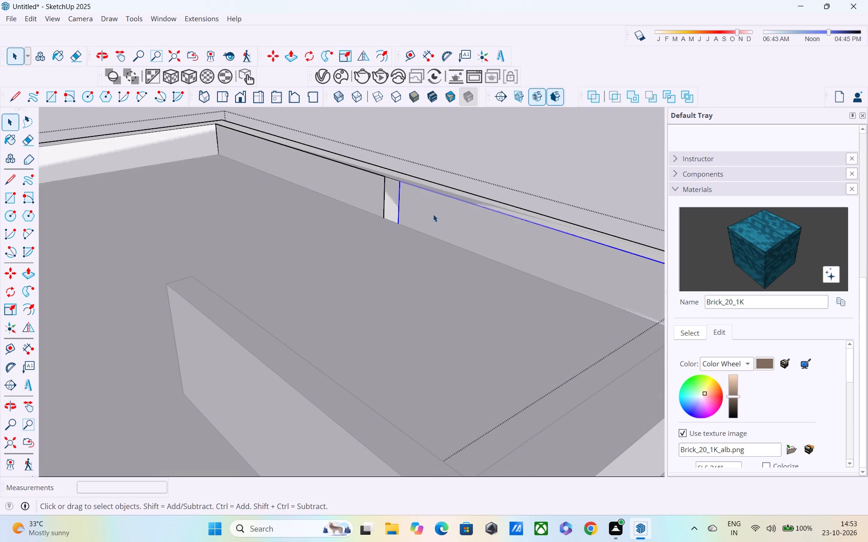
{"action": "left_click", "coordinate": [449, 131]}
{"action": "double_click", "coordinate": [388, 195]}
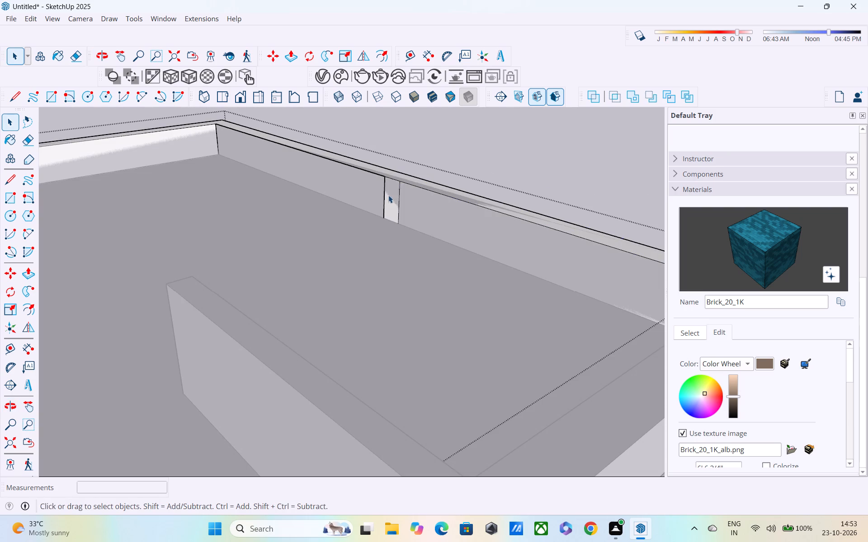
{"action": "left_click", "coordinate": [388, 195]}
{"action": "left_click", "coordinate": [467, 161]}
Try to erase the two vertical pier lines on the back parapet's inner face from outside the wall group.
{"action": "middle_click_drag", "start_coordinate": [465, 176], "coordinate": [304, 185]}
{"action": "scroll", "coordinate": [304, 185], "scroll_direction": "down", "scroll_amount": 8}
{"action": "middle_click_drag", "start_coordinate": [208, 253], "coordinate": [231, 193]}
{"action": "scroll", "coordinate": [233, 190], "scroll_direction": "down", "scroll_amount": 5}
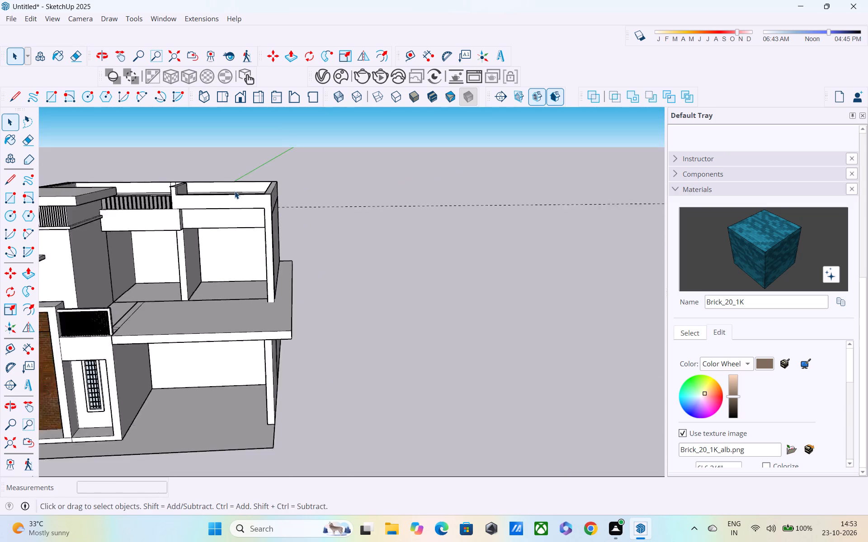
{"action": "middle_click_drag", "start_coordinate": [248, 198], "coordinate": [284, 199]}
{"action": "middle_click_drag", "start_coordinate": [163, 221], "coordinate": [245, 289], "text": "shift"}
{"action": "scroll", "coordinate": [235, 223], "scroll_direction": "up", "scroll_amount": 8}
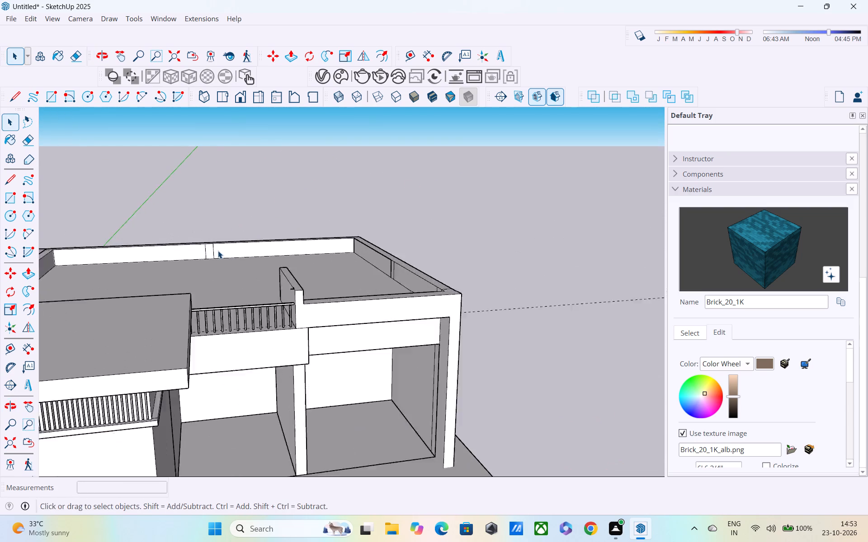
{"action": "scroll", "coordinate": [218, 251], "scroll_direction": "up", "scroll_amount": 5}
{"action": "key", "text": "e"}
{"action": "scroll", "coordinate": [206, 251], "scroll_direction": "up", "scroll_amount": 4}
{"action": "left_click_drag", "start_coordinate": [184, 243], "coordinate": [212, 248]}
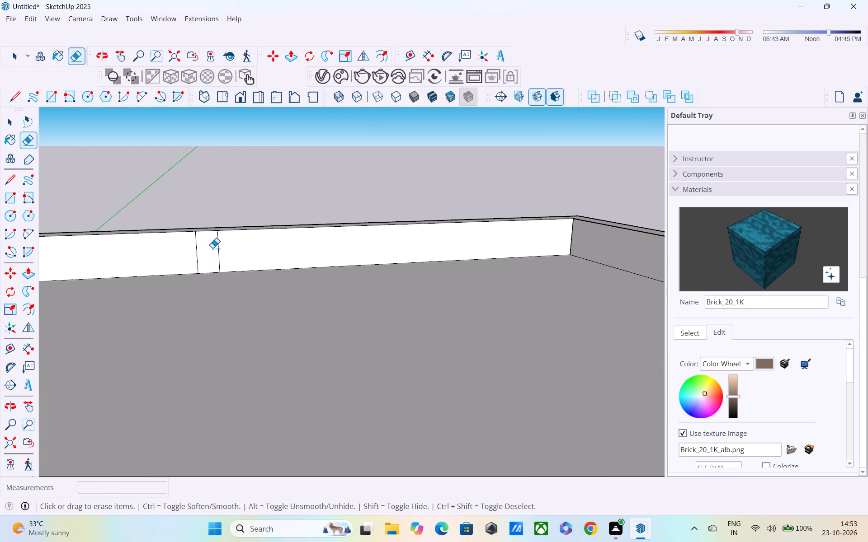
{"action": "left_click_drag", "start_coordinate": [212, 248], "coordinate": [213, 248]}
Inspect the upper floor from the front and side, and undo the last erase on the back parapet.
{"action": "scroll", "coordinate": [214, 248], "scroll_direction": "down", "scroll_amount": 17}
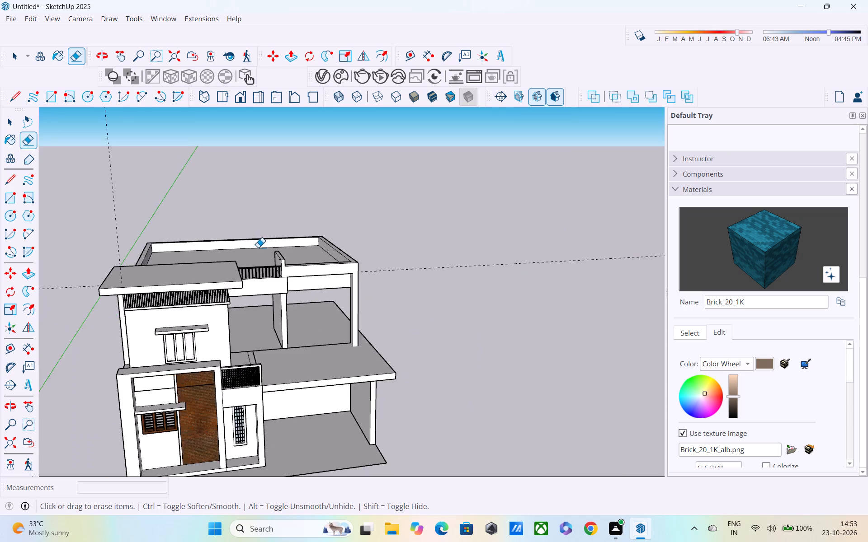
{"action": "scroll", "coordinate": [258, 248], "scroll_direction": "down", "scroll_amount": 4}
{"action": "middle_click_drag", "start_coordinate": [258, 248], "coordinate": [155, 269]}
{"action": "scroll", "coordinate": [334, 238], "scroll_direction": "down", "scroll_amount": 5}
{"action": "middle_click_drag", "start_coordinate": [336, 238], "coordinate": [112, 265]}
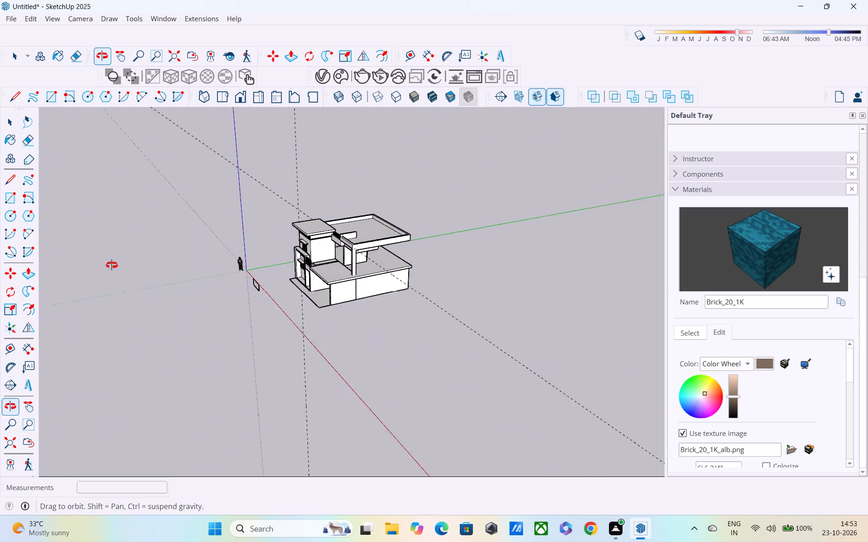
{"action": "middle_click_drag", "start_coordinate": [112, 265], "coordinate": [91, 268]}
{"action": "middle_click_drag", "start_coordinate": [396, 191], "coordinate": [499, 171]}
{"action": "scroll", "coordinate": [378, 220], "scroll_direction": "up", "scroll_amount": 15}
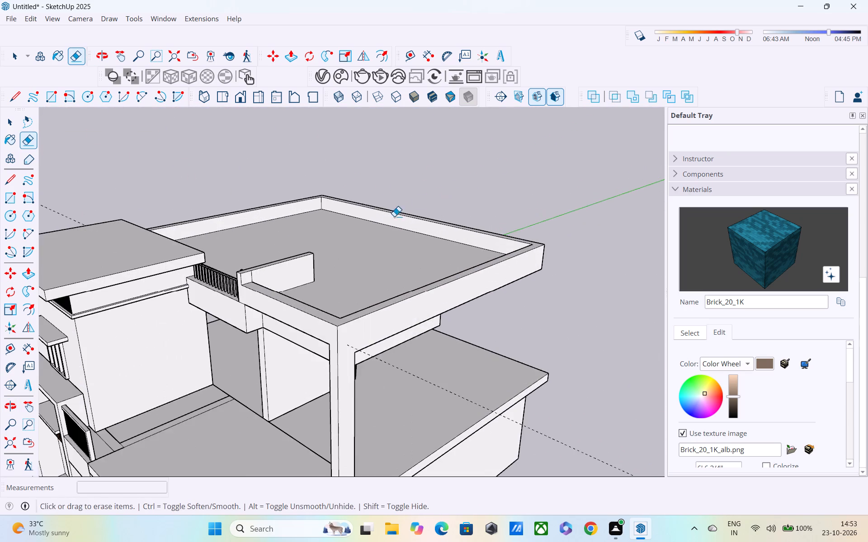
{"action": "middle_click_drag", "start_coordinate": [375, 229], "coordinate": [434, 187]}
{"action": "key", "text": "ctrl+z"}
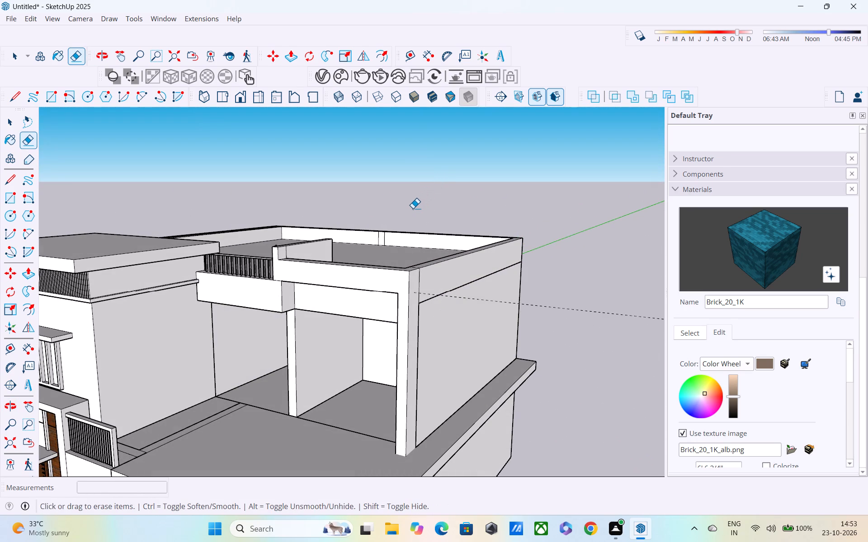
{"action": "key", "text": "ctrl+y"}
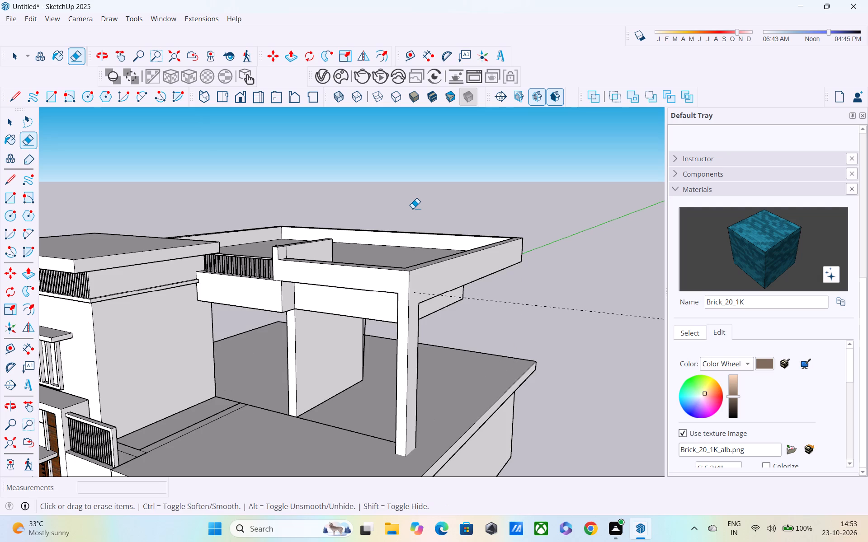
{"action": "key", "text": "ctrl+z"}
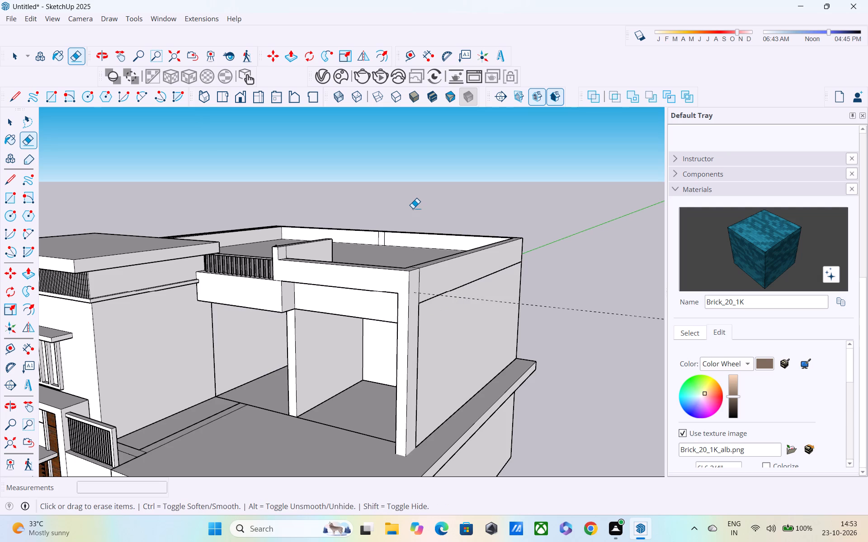
Open the upper-floor wall group and erase the two vertical pier lines on the back parapet's inner face.
{"action": "scroll", "coordinate": [421, 214], "scroll_direction": "down", "scroll_amount": 2}
{"action": "key", "text": "space"}
{"action": "middle_click_drag", "start_coordinate": [441, 234], "coordinate": [480, 274]}
{"action": "scroll", "coordinate": [396, 206], "scroll_direction": "up", "scroll_amount": 5}
{"action": "key", "text": "space"}
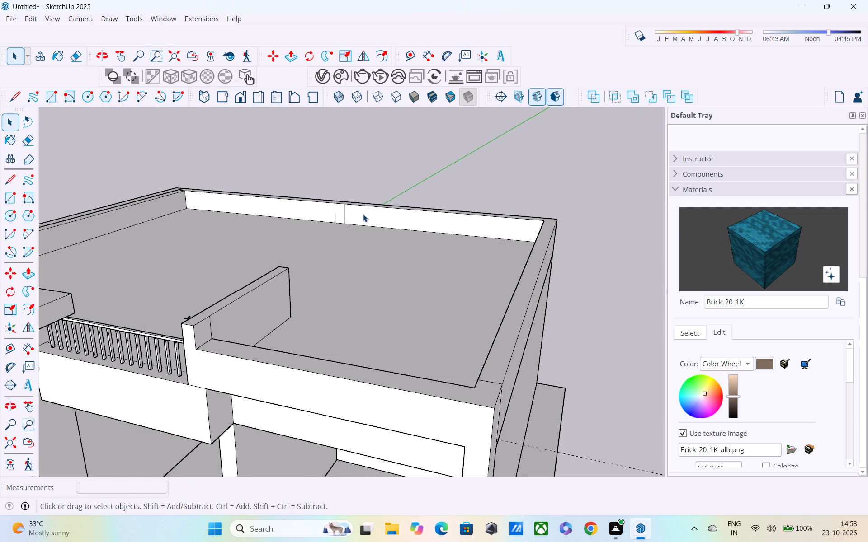
{"action": "double_click", "coordinate": [363, 214]}
{"action": "middle_click_drag", "start_coordinate": [360, 214], "coordinate": [363, 175]}
{"action": "scroll", "coordinate": [354, 197], "scroll_direction": "down", "scroll_amount": 1}
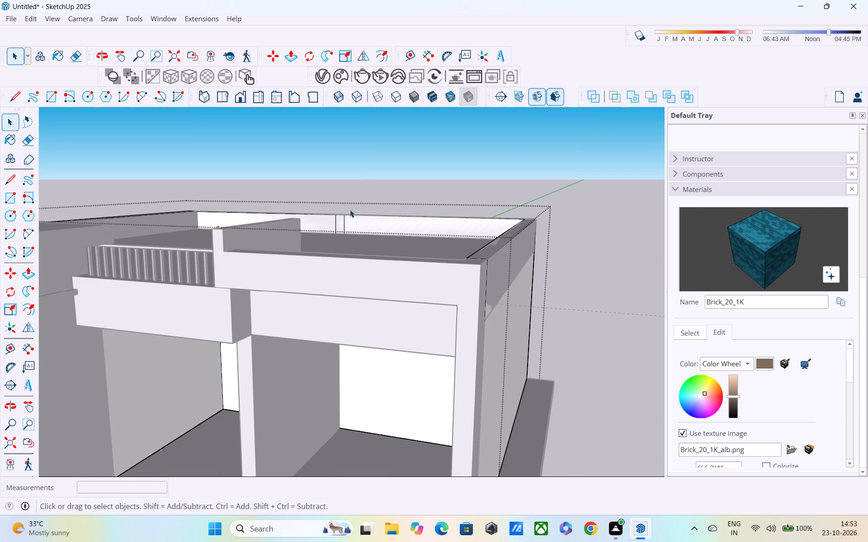
{"action": "key", "text": "e"}
{"action": "scroll", "coordinate": [340, 219], "scroll_direction": "up", "scroll_amount": 1}
{"action": "left_click_drag", "start_coordinate": [329, 221], "coordinate": [349, 227]}
{"action": "scroll", "coordinate": [349, 227], "scroll_direction": "down", "scroll_amount": 4}
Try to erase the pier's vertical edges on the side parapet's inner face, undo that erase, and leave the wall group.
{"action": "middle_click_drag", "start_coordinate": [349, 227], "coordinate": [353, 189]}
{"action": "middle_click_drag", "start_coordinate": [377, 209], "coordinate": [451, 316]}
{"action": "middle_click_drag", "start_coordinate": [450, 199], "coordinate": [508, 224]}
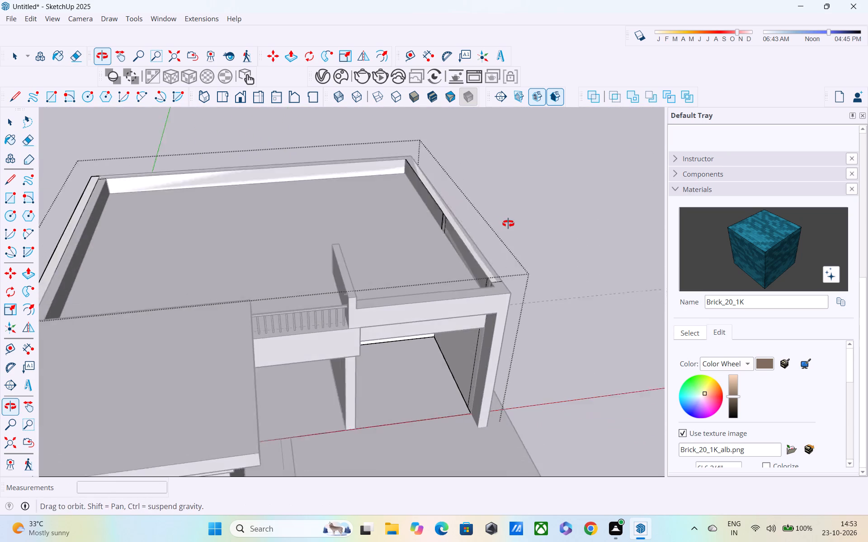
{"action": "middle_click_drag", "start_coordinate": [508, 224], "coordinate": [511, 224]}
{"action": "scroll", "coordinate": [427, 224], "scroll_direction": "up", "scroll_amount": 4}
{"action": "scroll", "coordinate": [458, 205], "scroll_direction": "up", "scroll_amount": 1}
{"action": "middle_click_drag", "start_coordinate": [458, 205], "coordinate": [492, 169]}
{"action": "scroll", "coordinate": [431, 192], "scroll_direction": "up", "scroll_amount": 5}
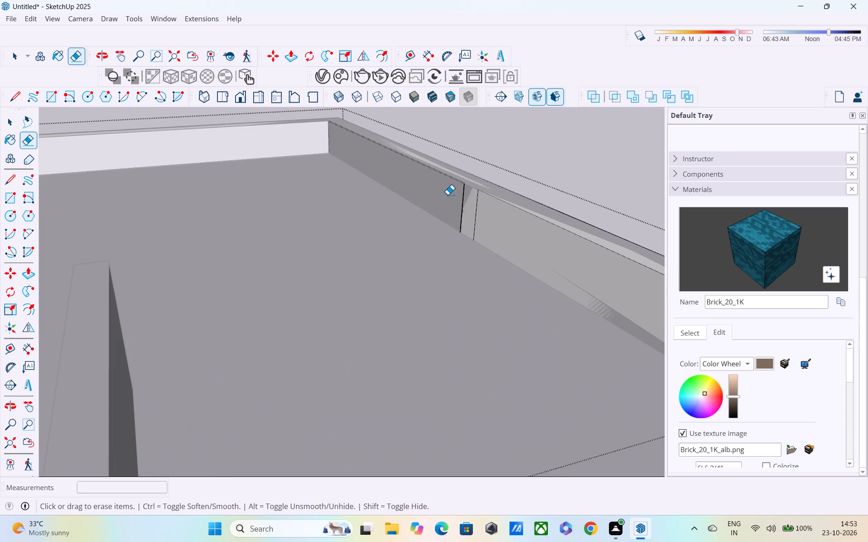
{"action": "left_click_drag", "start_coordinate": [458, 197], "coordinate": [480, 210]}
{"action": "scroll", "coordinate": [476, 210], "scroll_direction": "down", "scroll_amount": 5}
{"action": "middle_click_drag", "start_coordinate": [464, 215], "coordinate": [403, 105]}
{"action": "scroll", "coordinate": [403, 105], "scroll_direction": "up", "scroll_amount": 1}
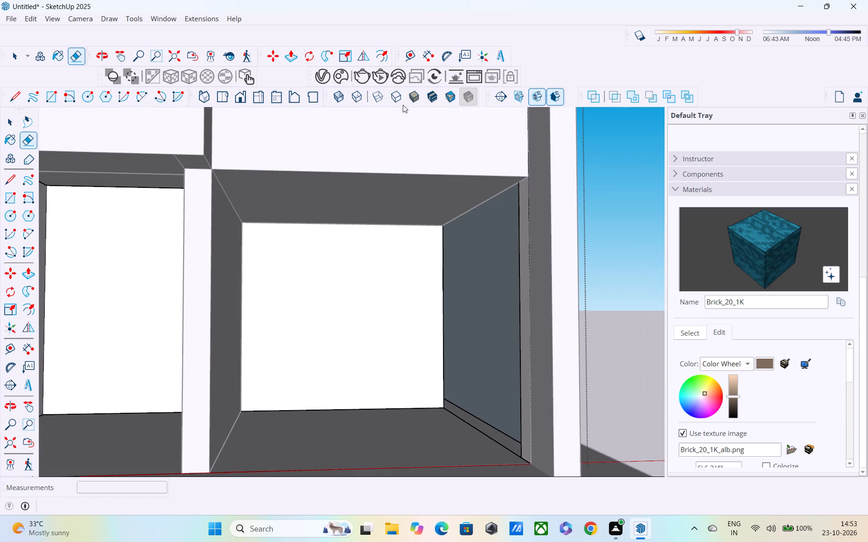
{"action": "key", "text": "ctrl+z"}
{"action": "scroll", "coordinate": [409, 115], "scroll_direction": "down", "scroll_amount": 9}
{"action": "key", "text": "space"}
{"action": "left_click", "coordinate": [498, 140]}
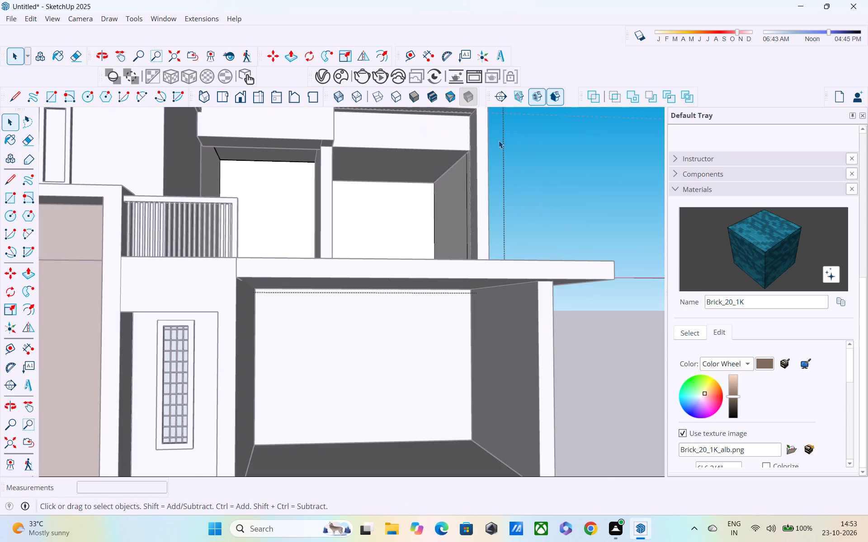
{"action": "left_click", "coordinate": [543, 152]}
Examine the whole house from the front corner, the open terrace side and the front facade.
{"action": "middle_click_drag", "start_coordinate": [543, 154], "coordinate": [441, 215]}
{"action": "scroll", "coordinate": [407, 202], "scroll_direction": "down", "scroll_amount": 2}
{"action": "scroll", "coordinate": [407, 205], "scroll_direction": "up", "scroll_amount": 1}
{"action": "scroll", "coordinate": [407, 205], "scroll_direction": "down", "scroll_amount": 6}
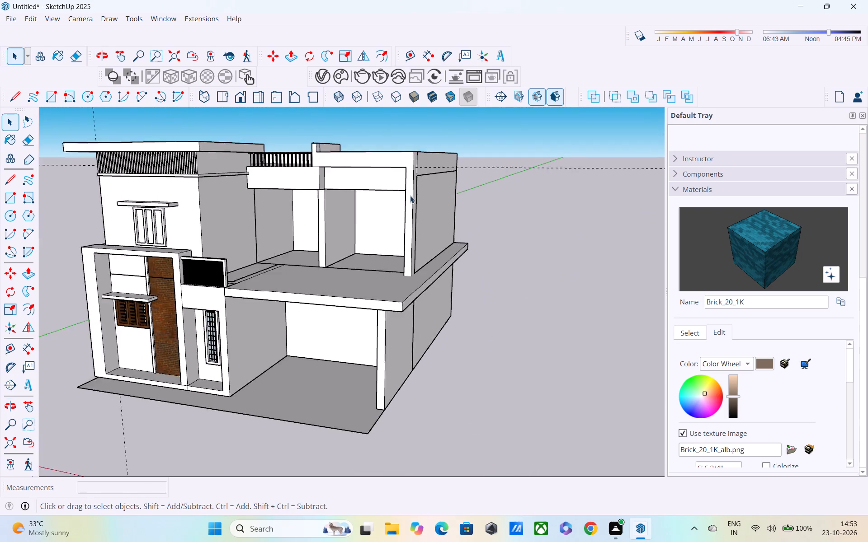
{"action": "scroll", "coordinate": [410, 196], "scroll_direction": "down", "scroll_amount": 1}
{"action": "middle_click_drag", "start_coordinate": [410, 196], "coordinate": [143, 199]}
{"action": "scroll", "coordinate": [249, 206], "scroll_direction": "down", "scroll_amount": 2}
{"action": "middle_click_drag", "start_coordinate": [407, 216], "coordinate": [517, 218]}
{"action": "scroll", "coordinate": [303, 198], "scroll_direction": "down", "scroll_amount": 5}
{"action": "scroll", "coordinate": [307, 204], "scroll_direction": "up", "scroll_amount": 1}
{"action": "middle_click_drag", "start_coordinate": [265, 210], "coordinate": [269, 212]}
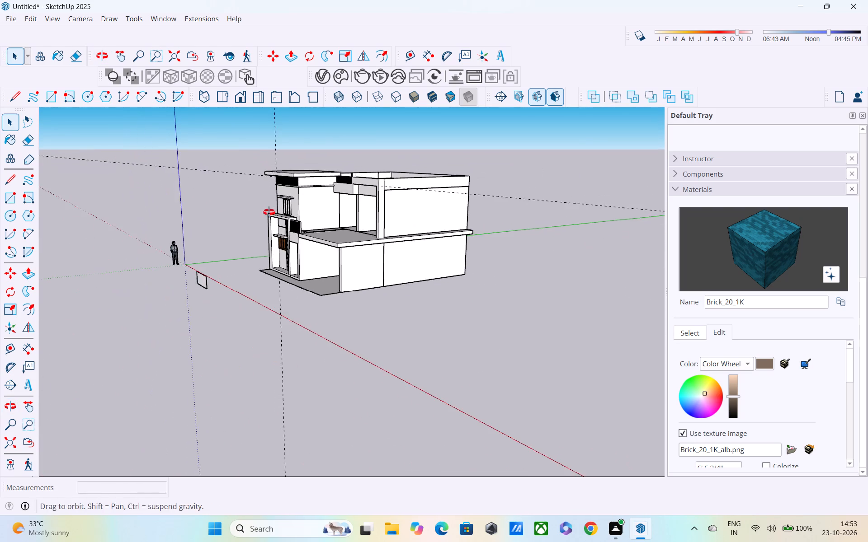
{"action": "middle_click_drag", "start_coordinate": [269, 212], "coordinate": [487, 199]}
{"action": "scroll", "coordinate": [379, 197], "scroll_direction": "up", "scroll_amount": 13}
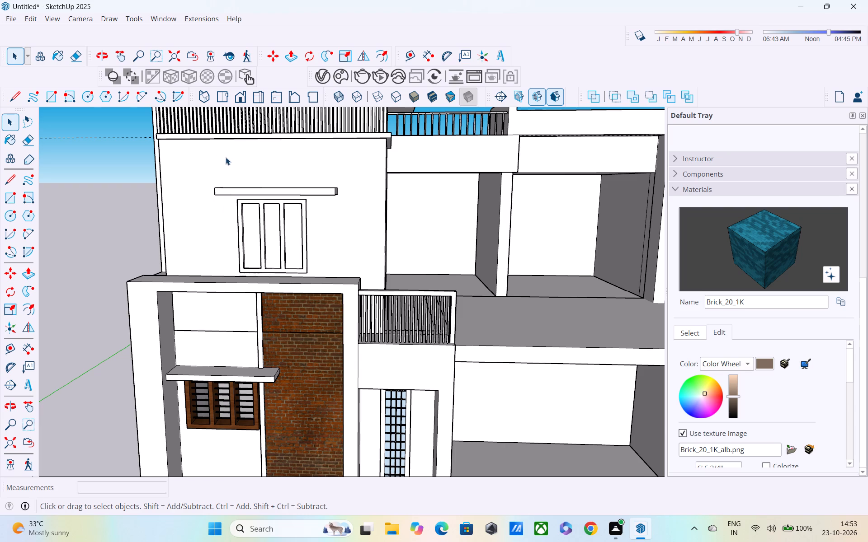
Open the front section's upper-floor wall group, the one with the three-pane window, for editing.
{"action": "middle_click_drag", "start_coordinate": [226, 157], "coordinate": [232, 133]}
{"action": "scroll", "coordinate": [190, 192], "scroll_direction": "up", "scroll_amount": 4}
{"action": "key", "text": "l"}
{"action": "key", "text": "space"}
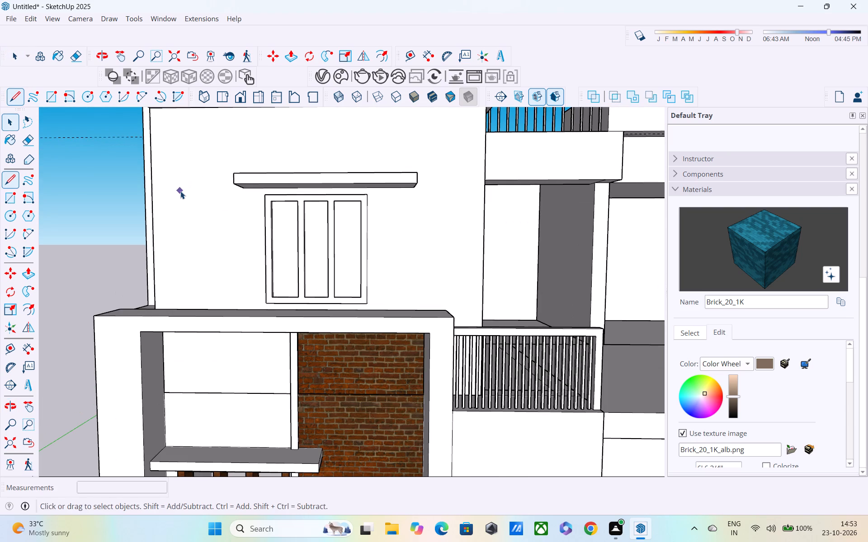
{"action": "double_click", "coordinate": [183, 196]}
{"action": "key", "text": "l"}
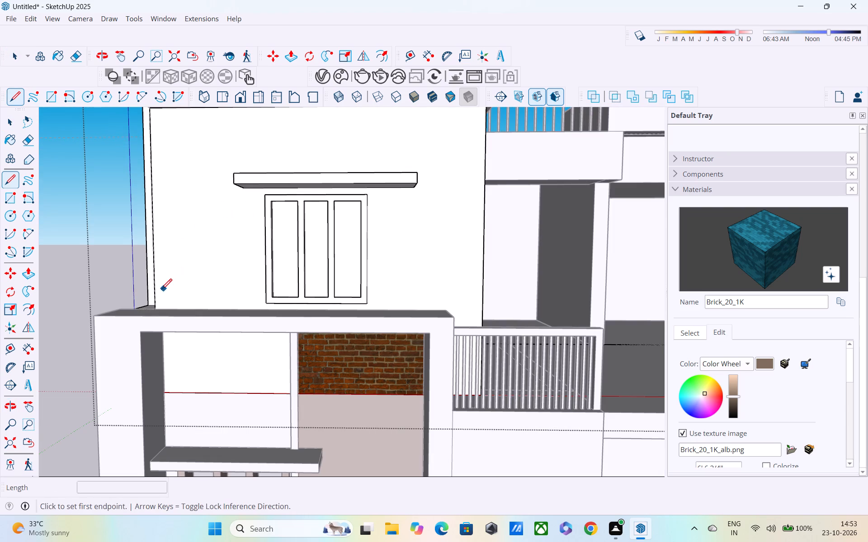
{"action": "scroll", "coordinate": [157, 294], "scroll_direction": "down", "scroll_amount": 2}
{"action": "key", "text": "Escape"}
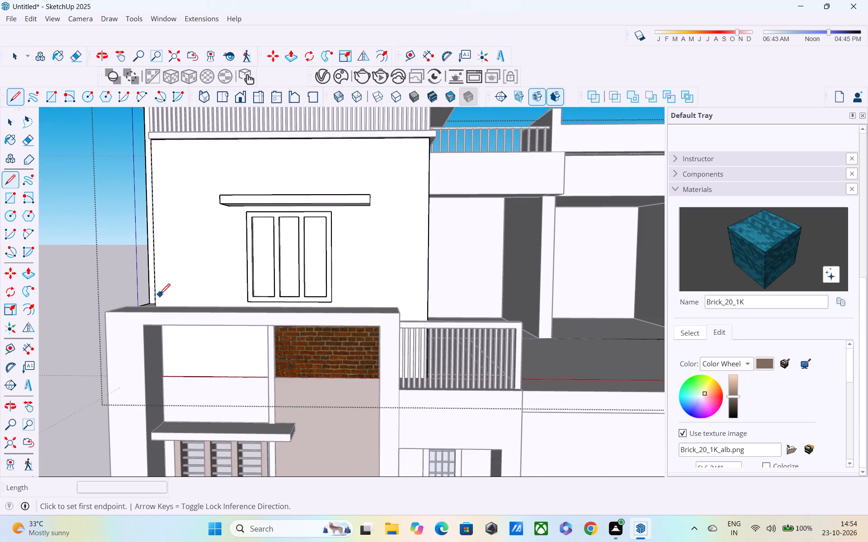
Examine from below and the side how the terrace beam meets the front section's side wall under the projecting band.
{"action": "scroll", "coordinate": [222, 290], "scroll_direction": "down", "scroll_amount": 2}
{"action": "middle_click_drag", "start_coordinate": [385, 275], "coordinate": [335, 147]}
{"action": "scroll", "coordinate": [420, 253], "scroll_direction": "up", "scroll_amount": 4}
{"action": "middle_click_drag", "start_coordinate": [472, 269], "coordinate": [383, 283]}
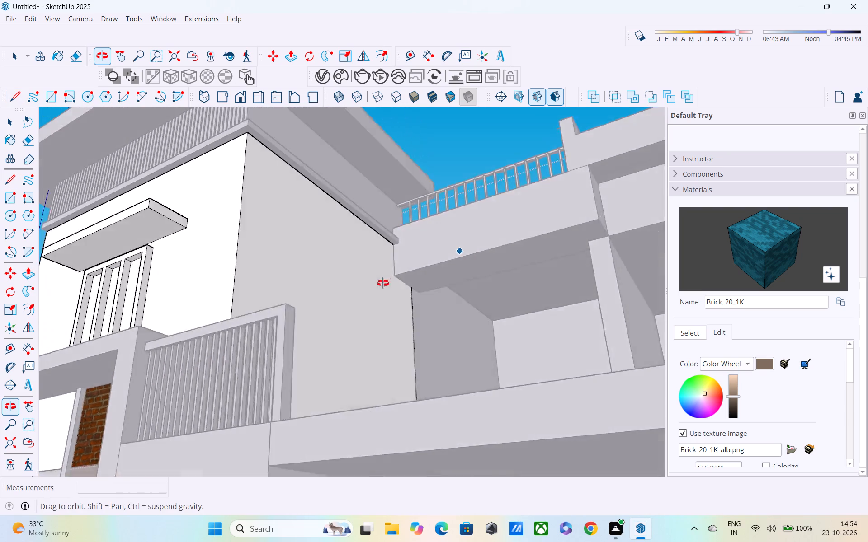
{"action": "middle_click_drag", "start_coordinate": [383, 283], "coordinate": [304, 309]}
{"action": "scroll", "coordinate": [446, 295], "scroll_direction": "up", "scroll_amount": 4}
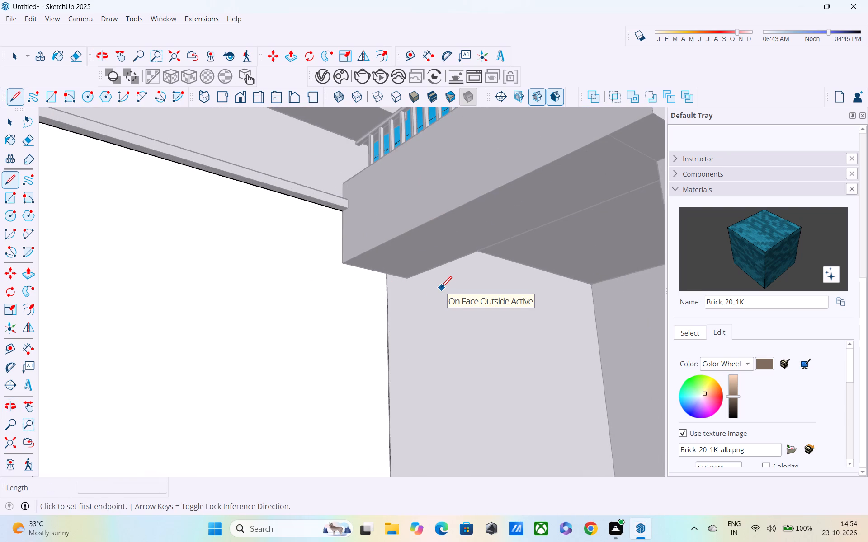
{"action": "scroll", "coordinate": [470, 180], "scroll_direction": "down", "scroll_amount": 8}
{"action": "middle_click_drag", "start_coordinate": [536, 224], "coordinate": [566, 272]}
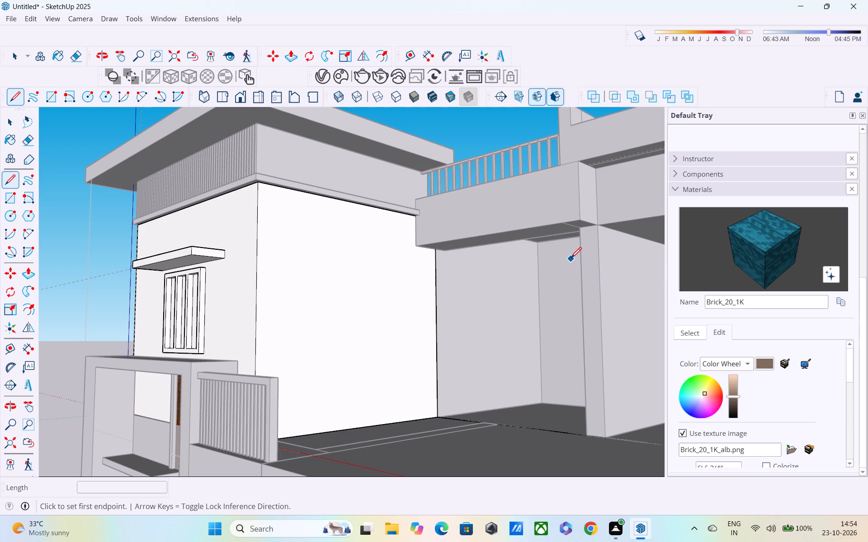
{"action": "scroll", "coordinate": [573, 257], "scroll_direction": "down", "scroll_amount": 2}
{"action": "middle_click_drag", "start_coordinate": [586, 247], "coordinate": [501, 207]}
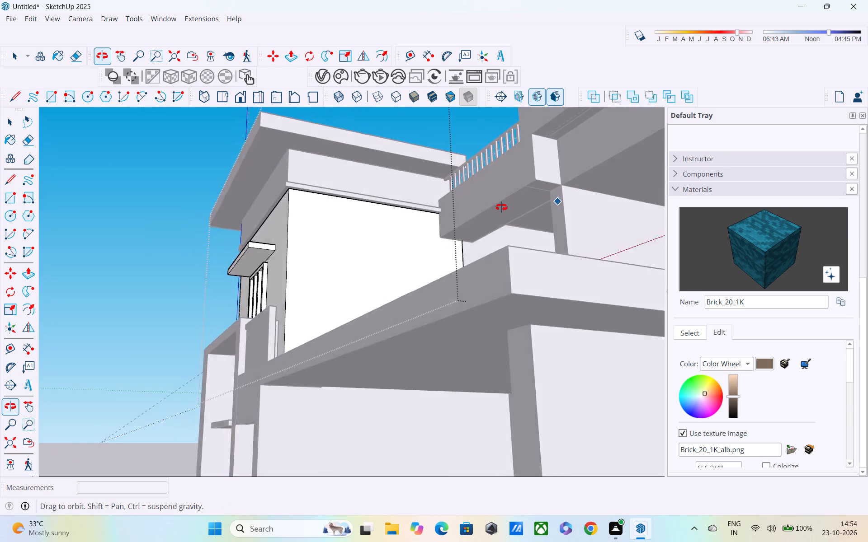
{"action": "middle_click_drag", "start_coordinate": [501, 207], "coordinate": [554, 234]}
{"action": "scroll", "coordinate": [556, 233], "scroll_direction": "up", "scroll_amount": 4}
{"action": "middle_click_drag", "start_coordinate": [556, 218], "coordinate": [561, 178]}
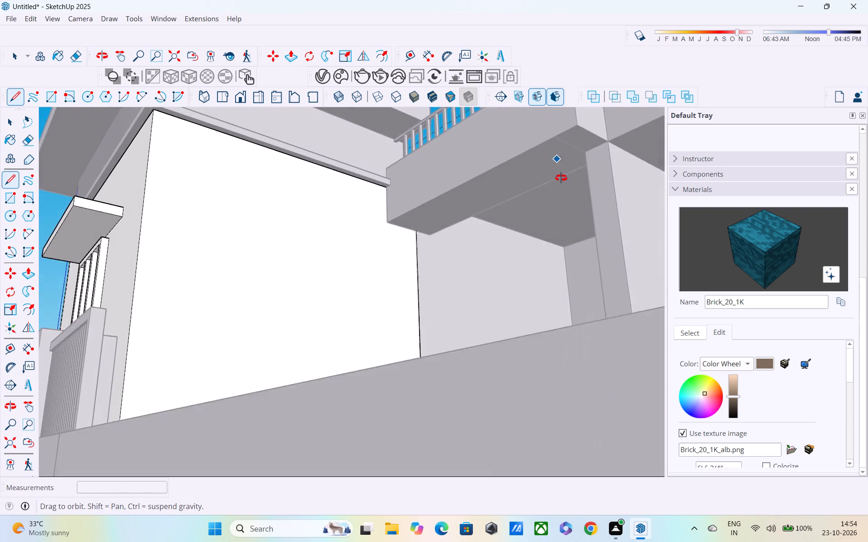
{"action": "middle_click_drag", "start_coordinate": [561, 178], "coordinate": [569, 209]}
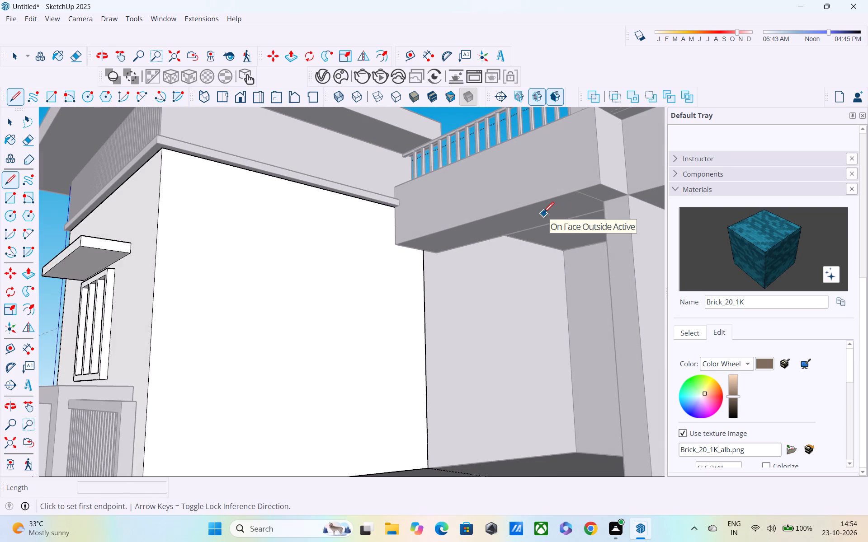
{"action": "middle_click_drag", "start_coordinate": [543, 214], "coordinate": [566, 266]}
{"action": "scroll", "coordinate": [564, 257], "scroll_direction": "down", "scroll_amount": 4}
{"action": "key", "text": "Escape"}
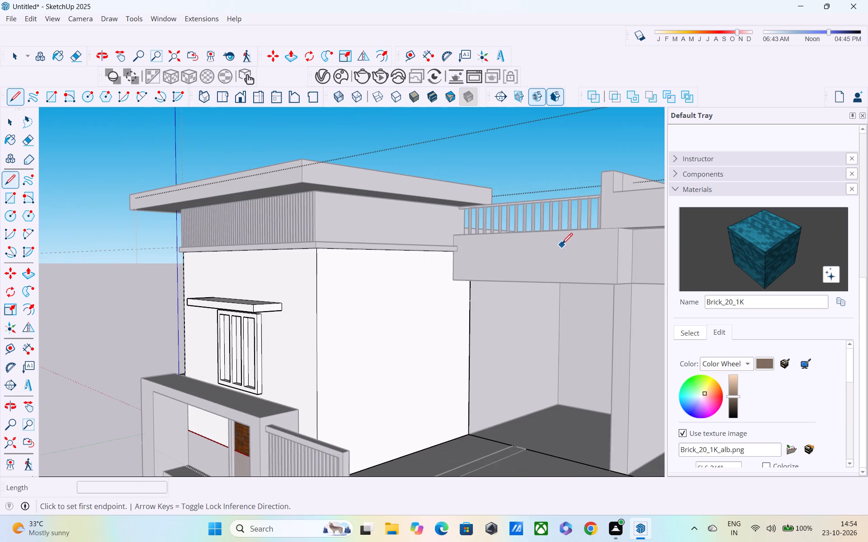
{"action": "key", "text": "space"}
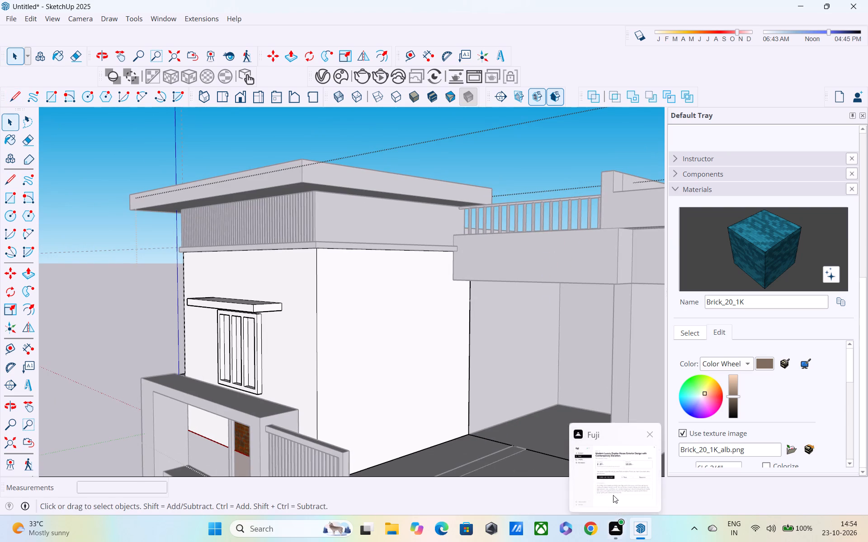